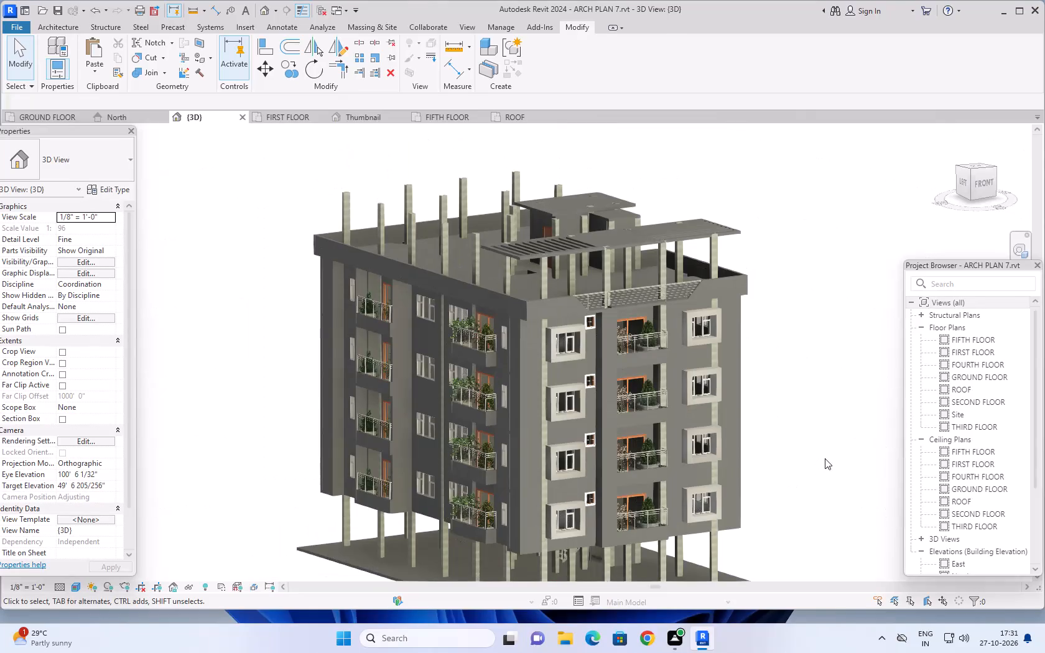
# Switch from the 3D view of the apartment building to the GROUND FLOOR floor plan.
pyautogui.moveTo(825, 458); pyautogui.dragTo(788, 458, button='middle')
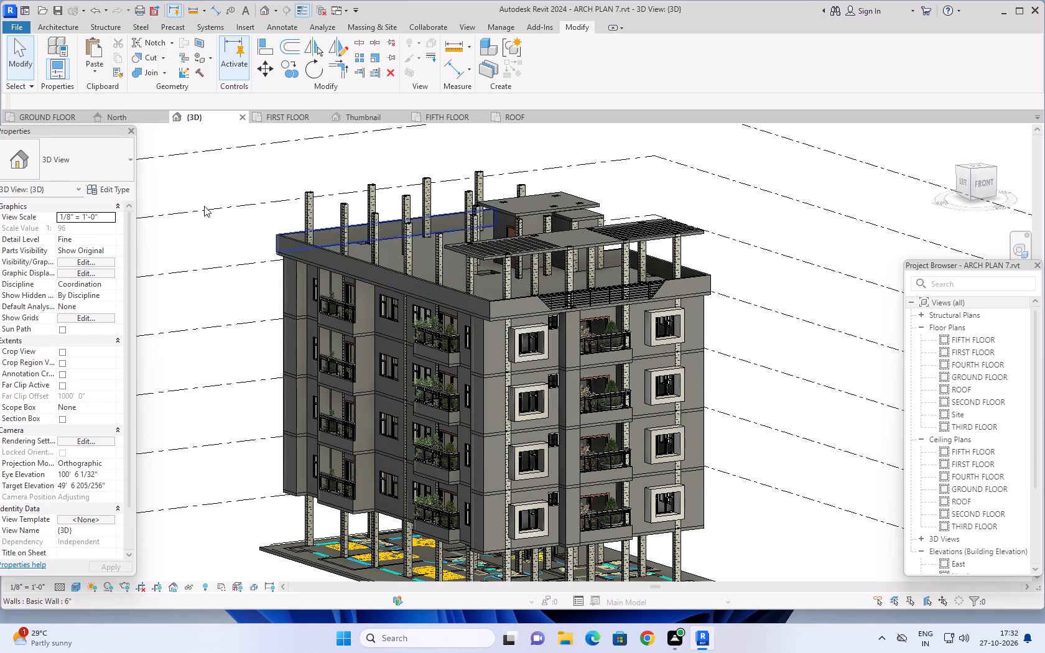
pyautogui.click(50, 113)
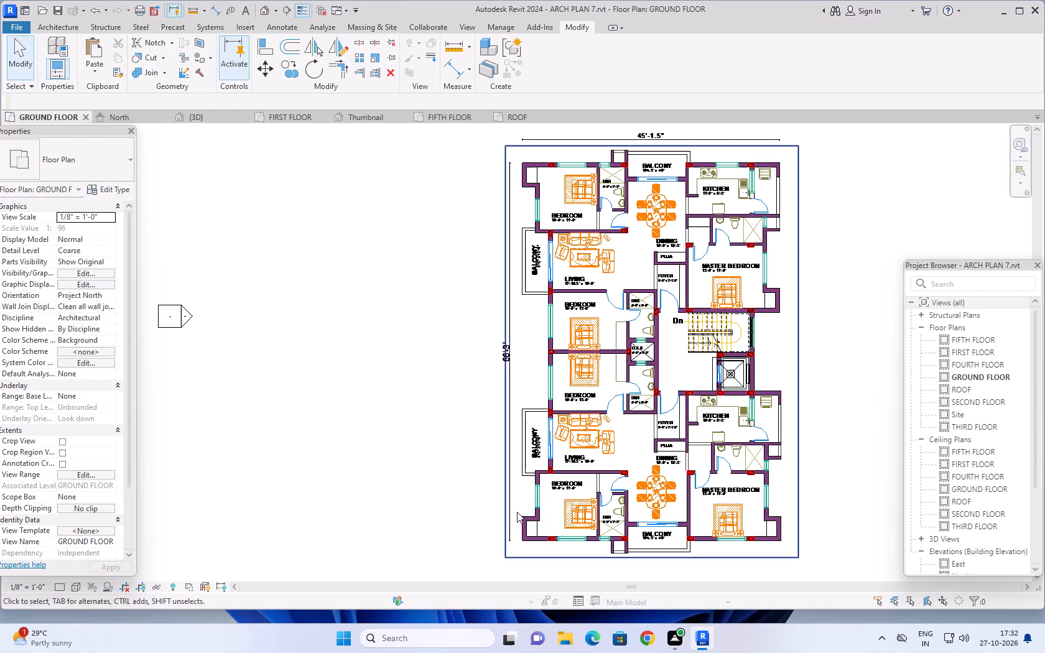
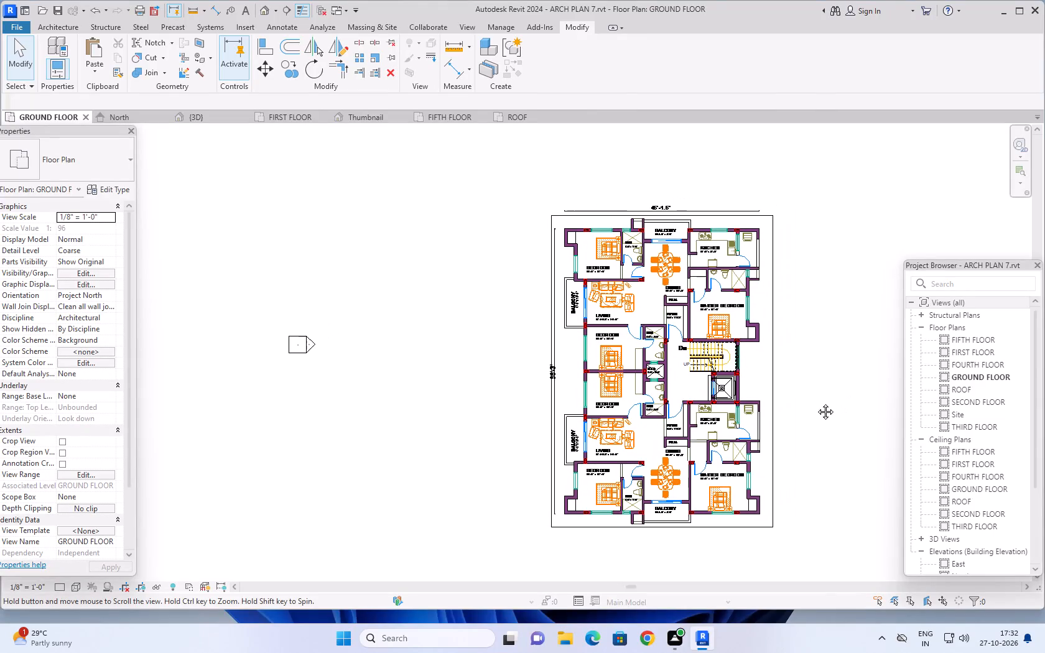
# Examine the overall layout of the imported ground floor plan, keeping the whole building in view.
pyautogui.scroll(-1, 814, 403)
pyautogui.moveTo(832, 399); pyautogui.dragTo(828, 399, button='middle')
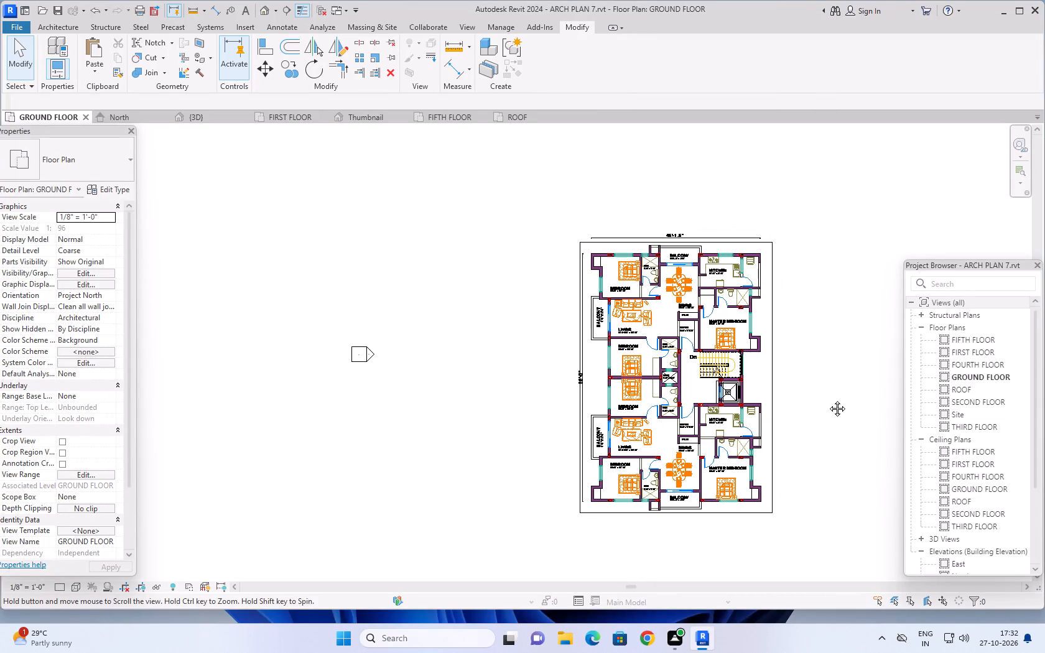
pyautogui.moveTo(828, 399); pyautogui.dragTo(799, 409, button='middle')
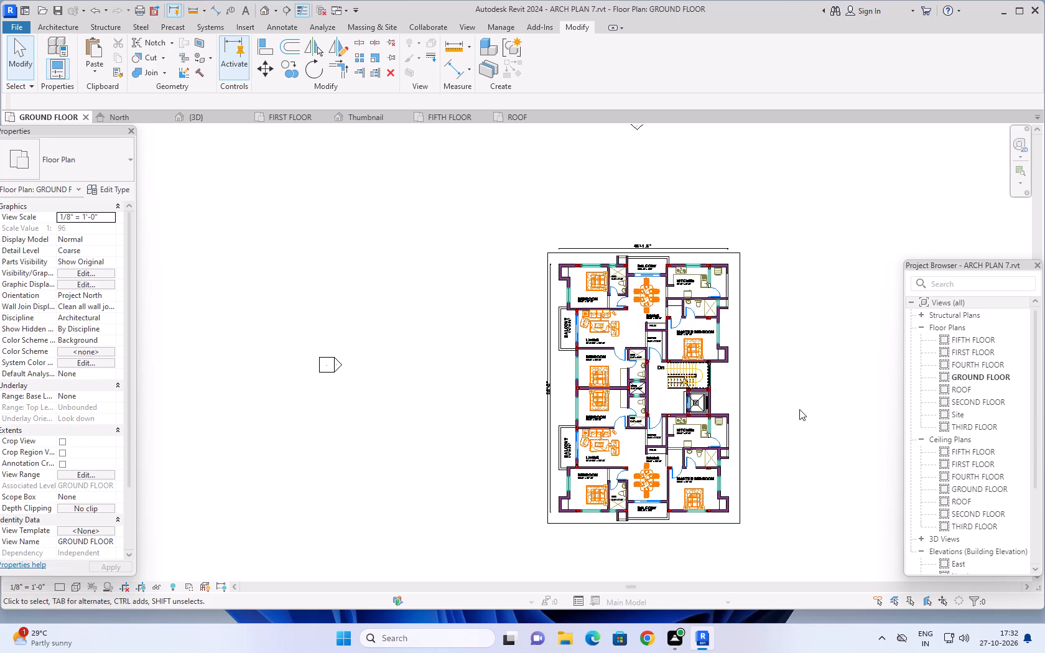
pyautogui.moveTo(799, 409); pyautogui.dragTo(741, 392, button='middle')
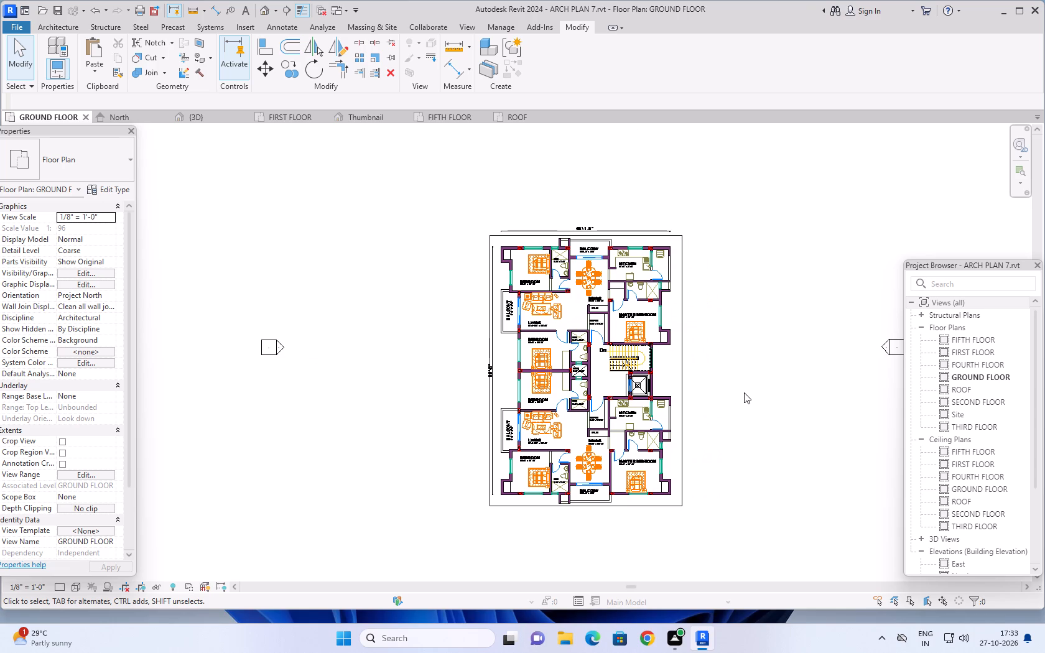
pyautogui.scroll(-1, 778, 391)
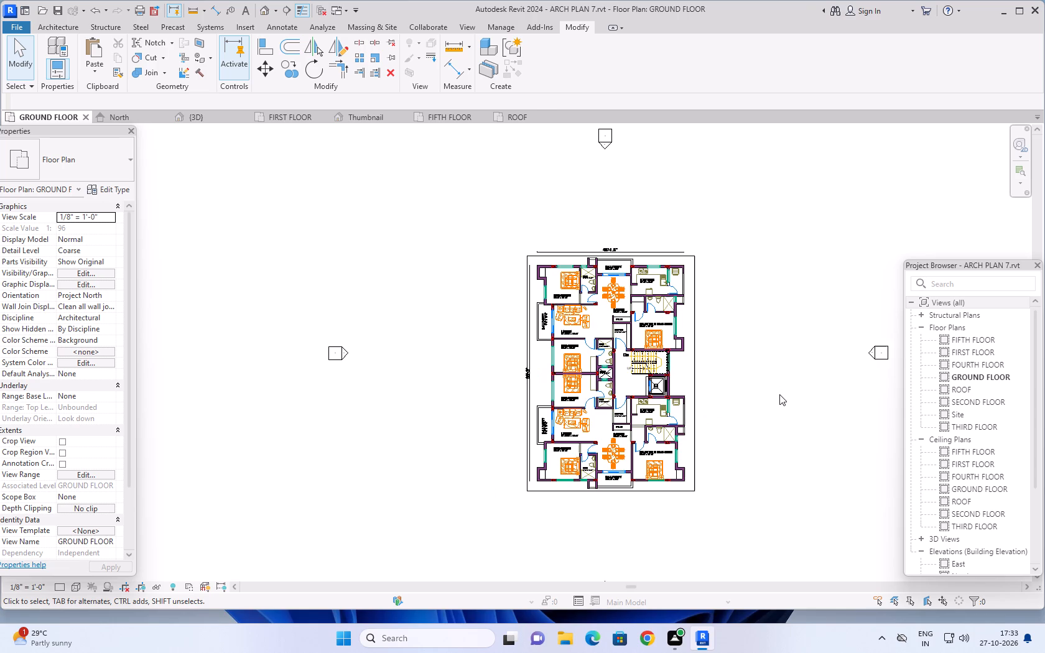
pyautogui.moveTo(780, 394); pyautogui.dragTo(735, 370, button='middle')
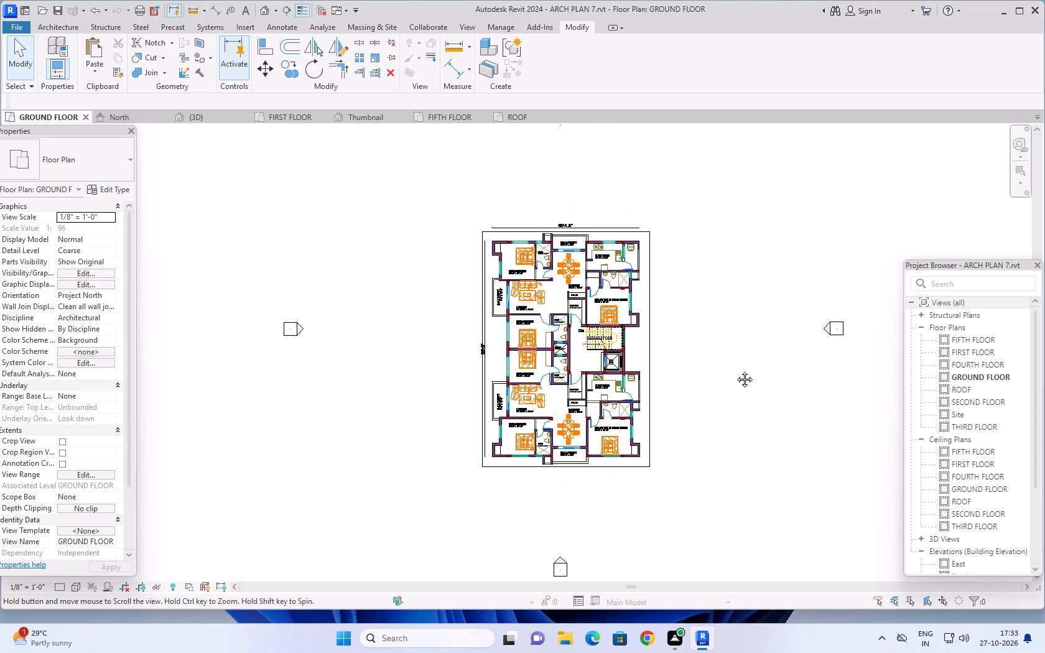
pyautogui.moveTo(735, 370); pyautogui.dragTo(745, 379, button='middle')
pyautogui.scroll(1, 715, 392)
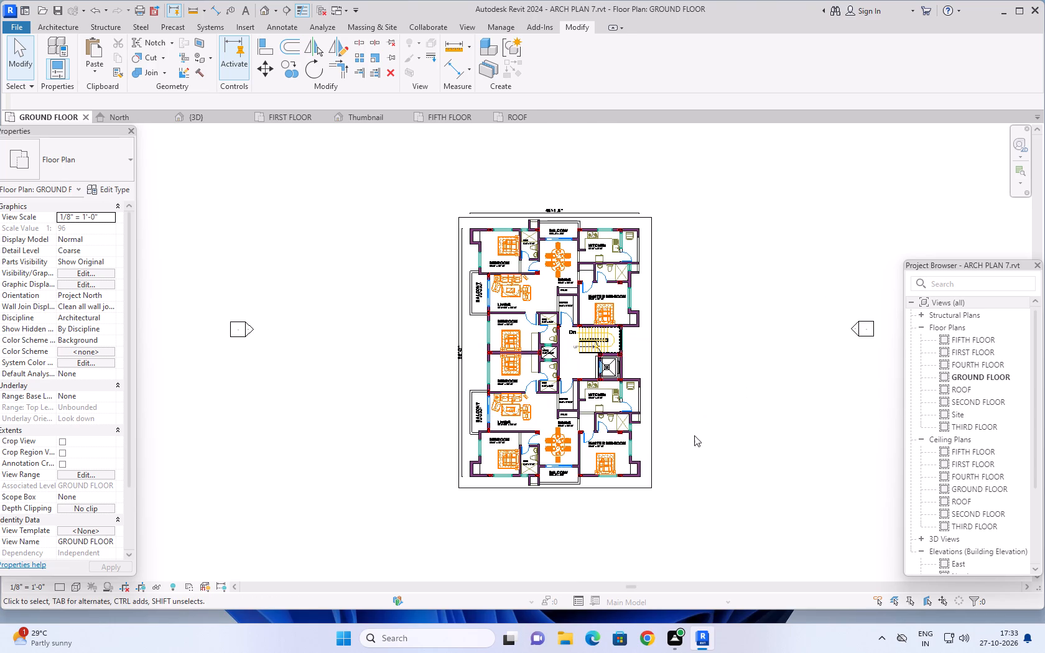
pyautogui.moveTo(712, 319); pyautogui.dragTo(741, 312, button='middle')
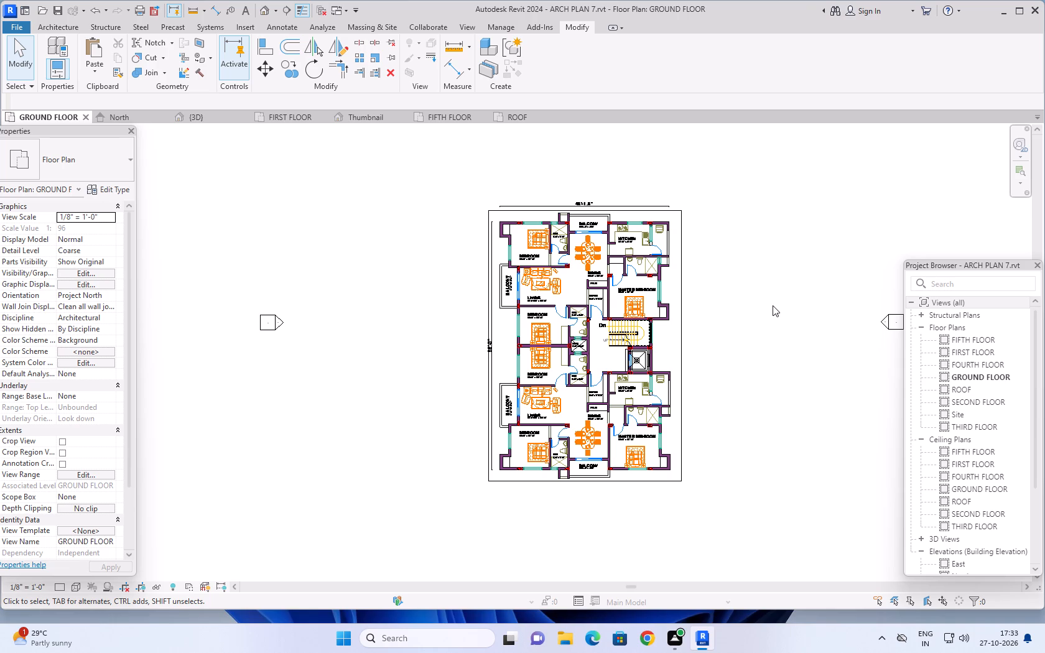
pyautogui.scroll(-1, 733, 324)
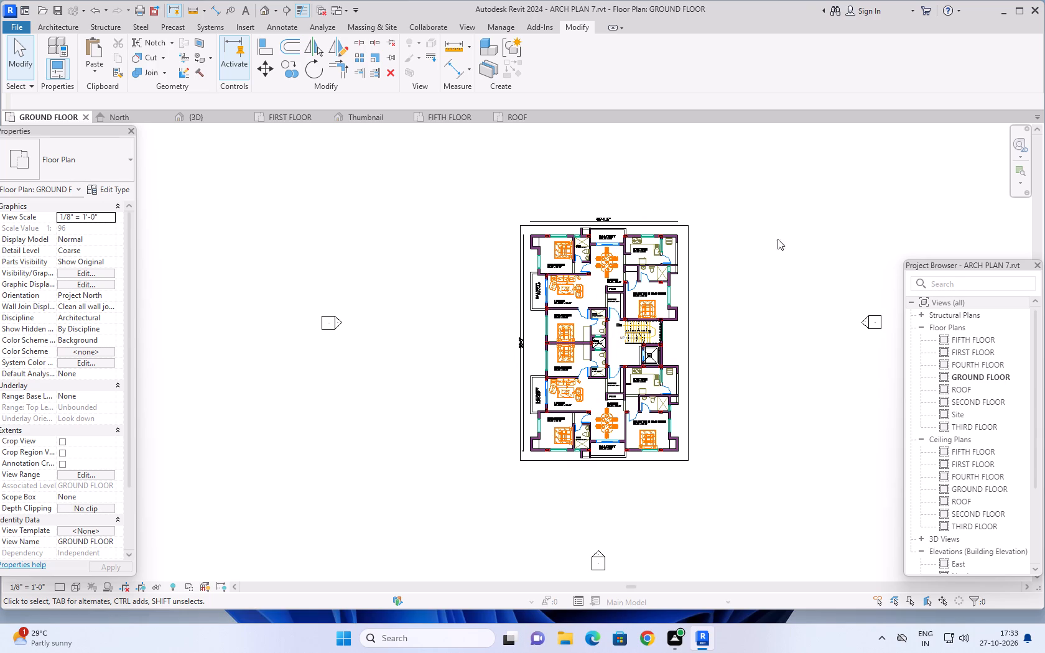
pyautogui.moveTo(792, 263); pyautogui.dragTo(682, 255, button='middle')
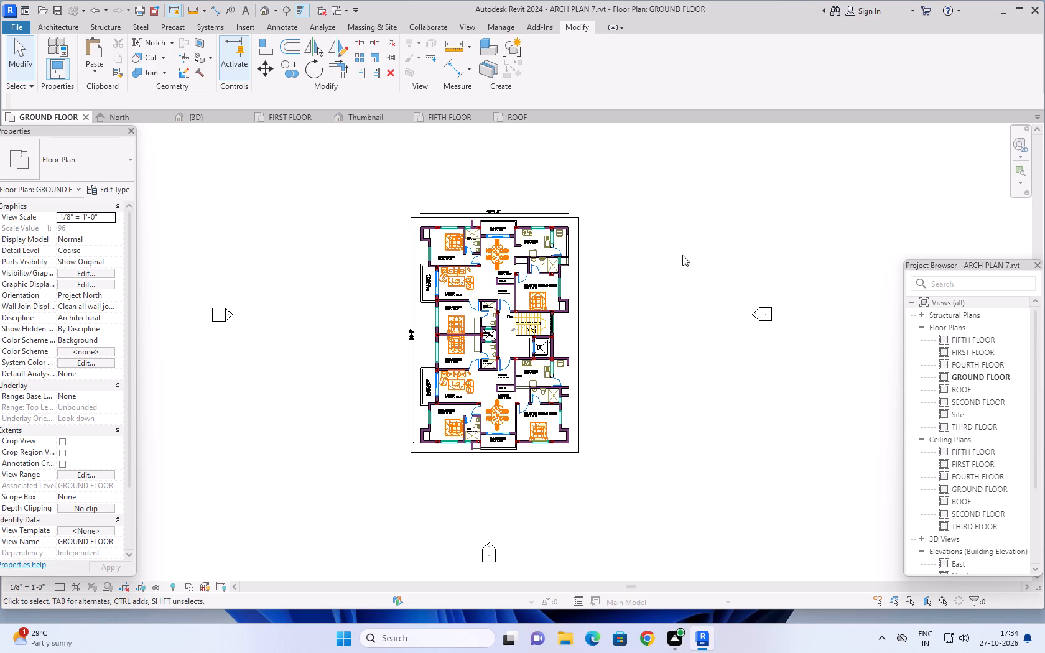
pyautogui.scroll(-2, 687, 169)
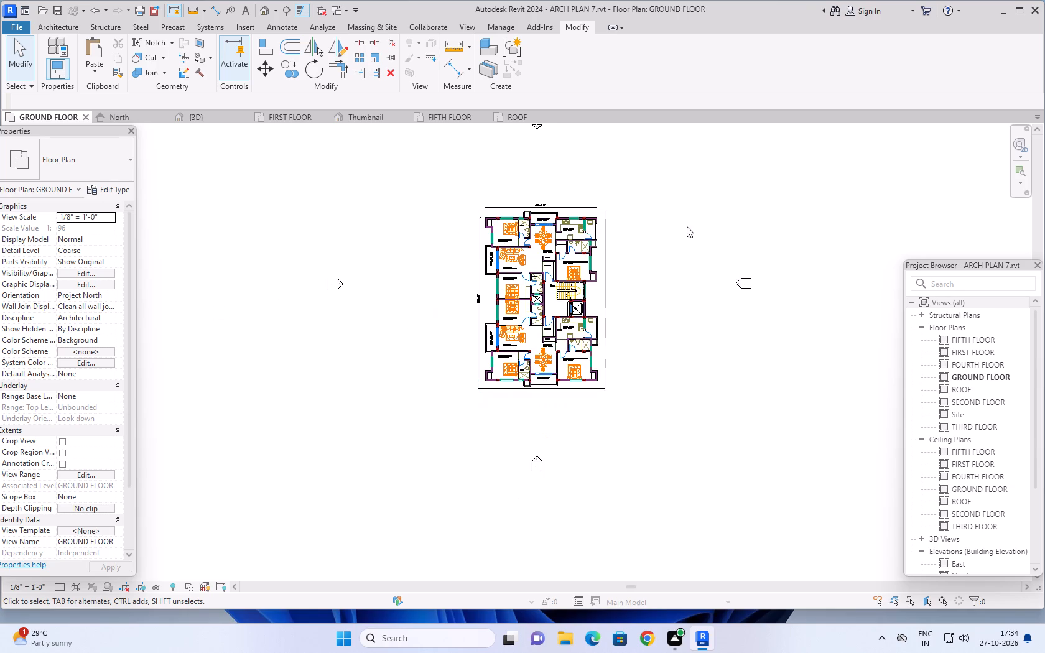
pyautogui.moveTo(662, 205); pyautogui.dragTo(681, 234, button='middle')
pyautogui.scroll(1, 641, 205)
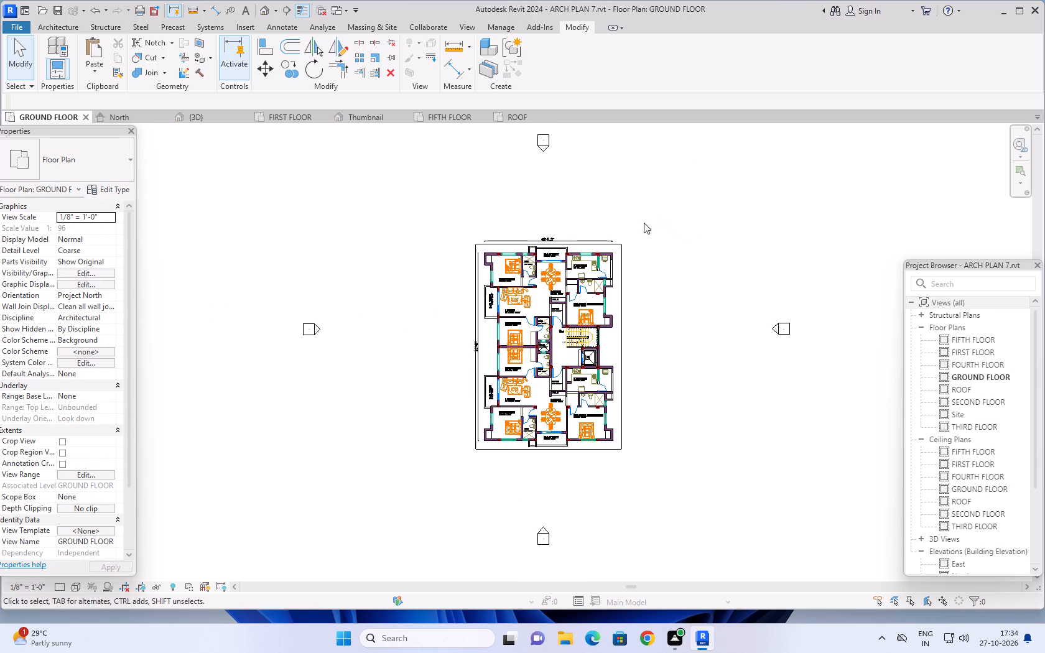
pyautogui.scroll(1, 653, 242)
pyautogui.middleClick(666, 274)
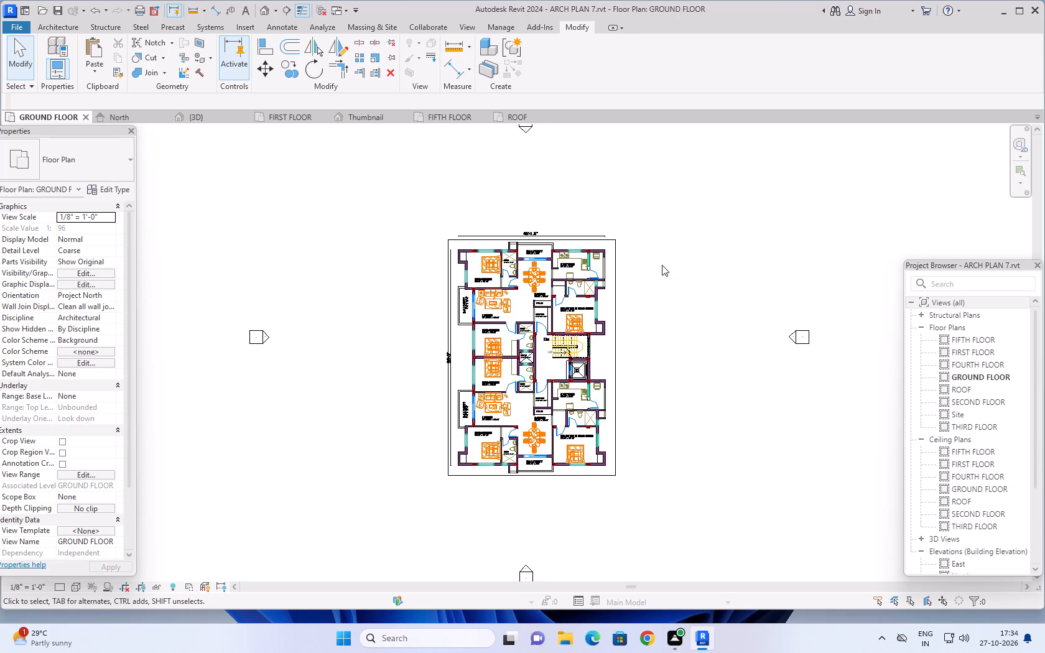
# Examine the upper apartment's balcony, dining and kitchen area on the ground floor plan, then return to the whole plan.
pyautogui.scroll(2, 662, 265)
pyautogui.scroll(2, 491, 260)
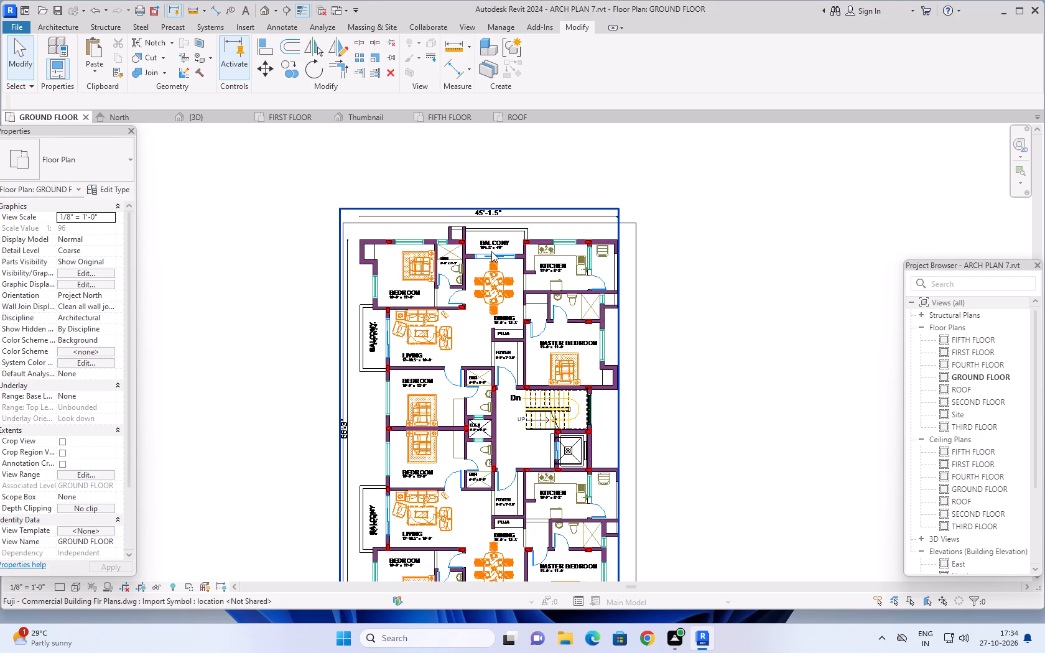
pyautogui.scroll(7, 491, 251)
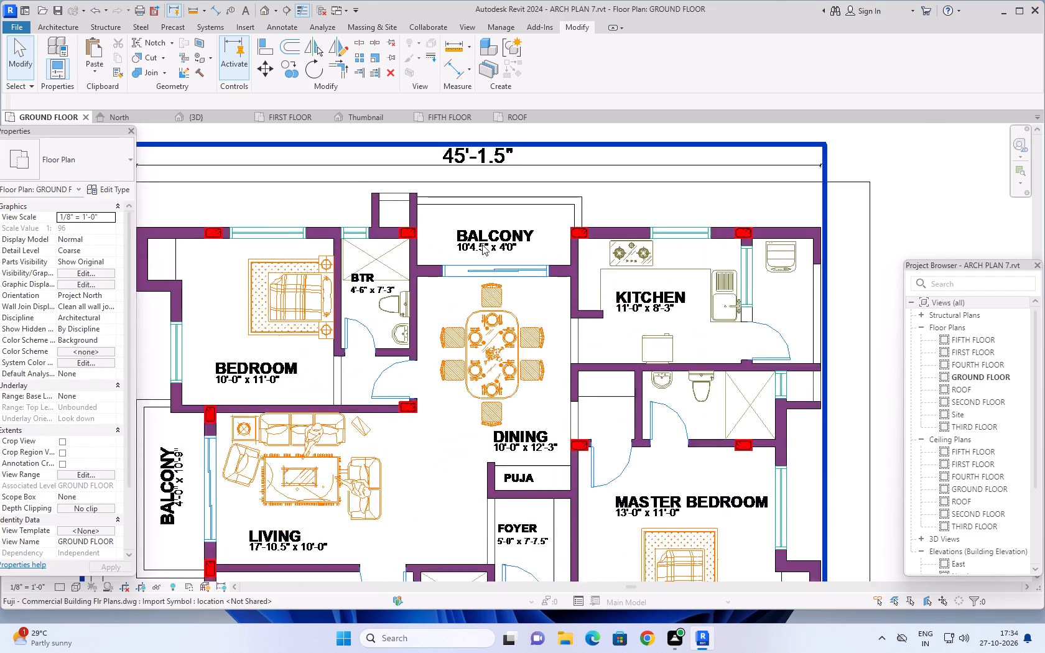
pyautogui.scroll(5, 482, 244)
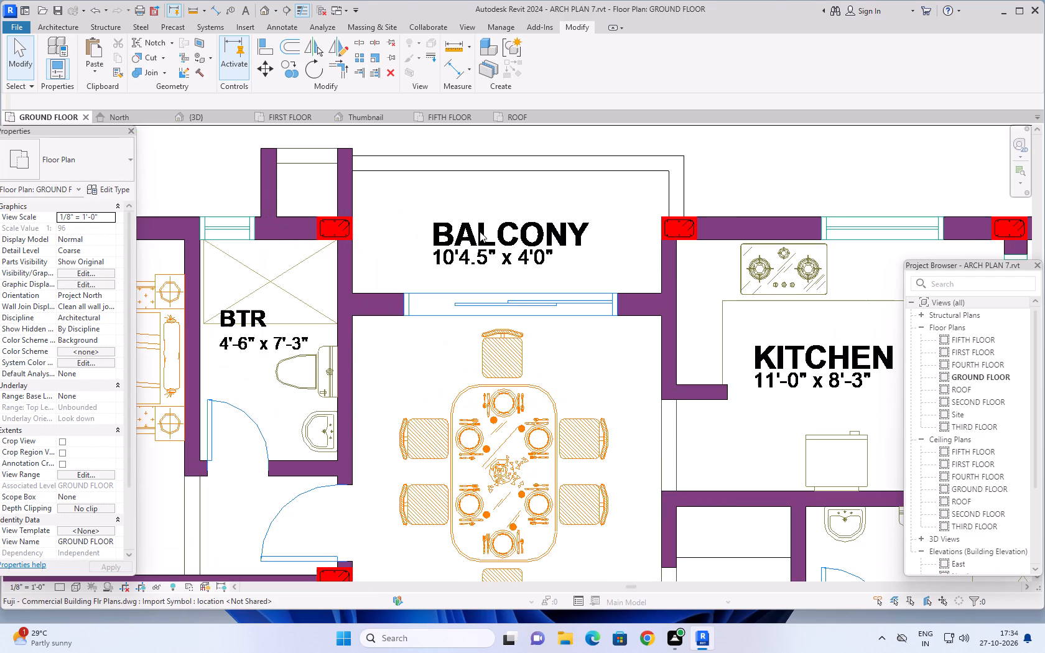
pyautogui.scroll(-2, 480, 231)
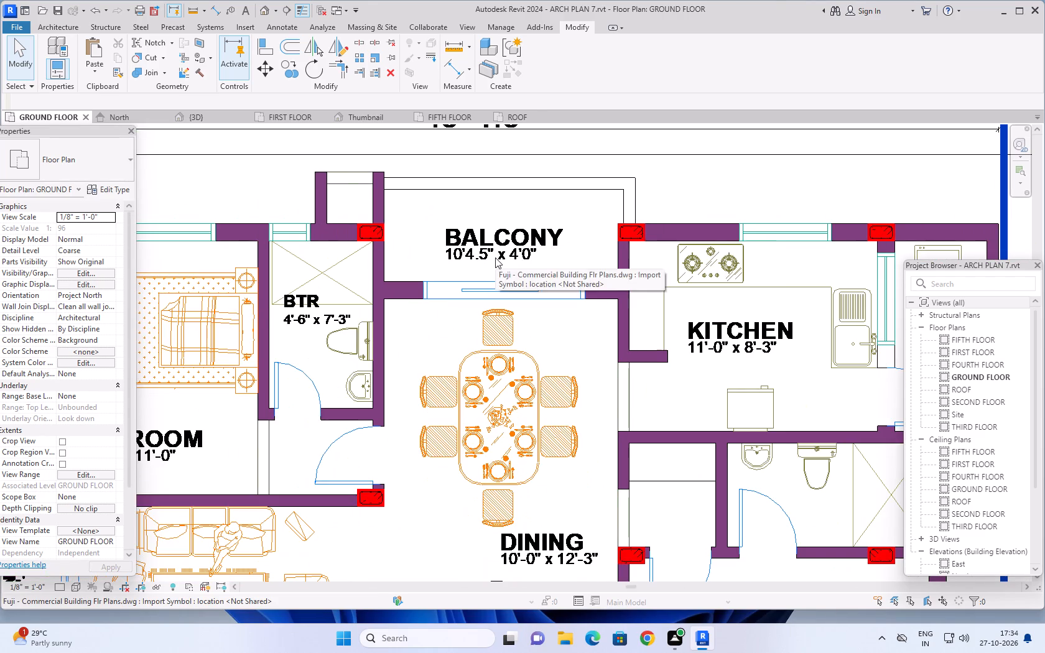
pyautogui.scroll(-7, 495, 257)
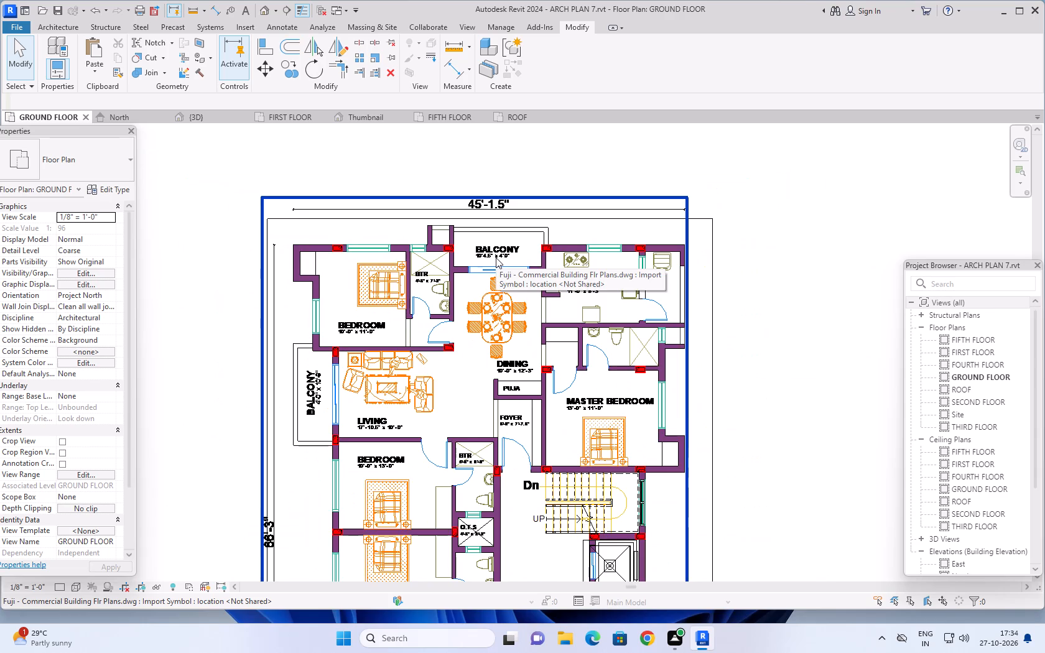
pyautogui.scroll(-1, 496, 257)
pyautogui.moveTo(527, 183); pyautogui.dragTo(557, 181, button='middle')
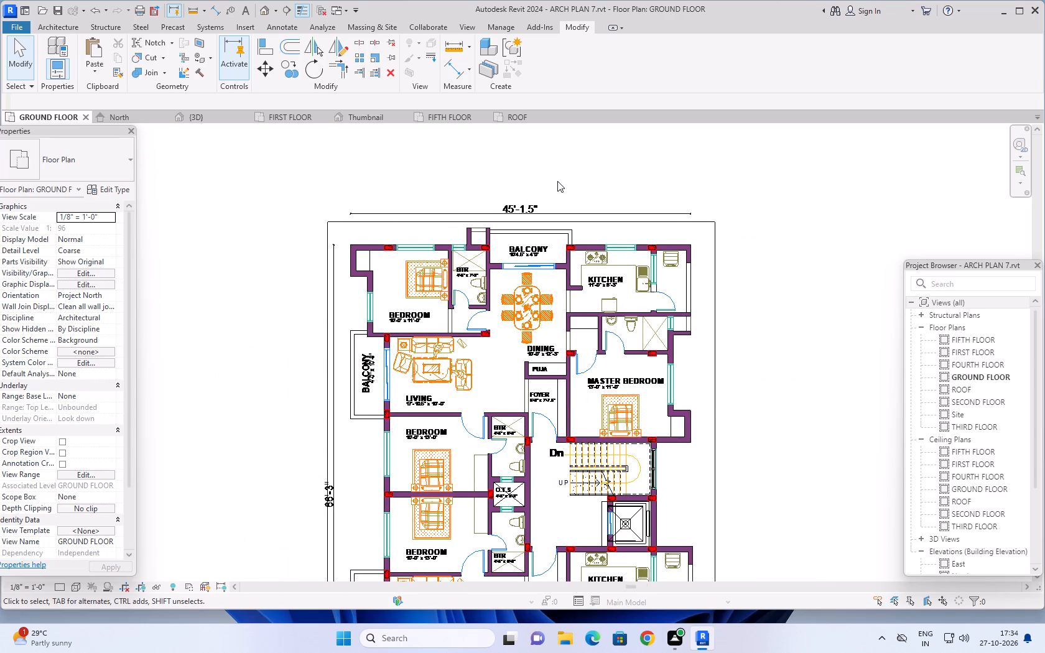
pyautogui.scroll(-3, 557, 181)
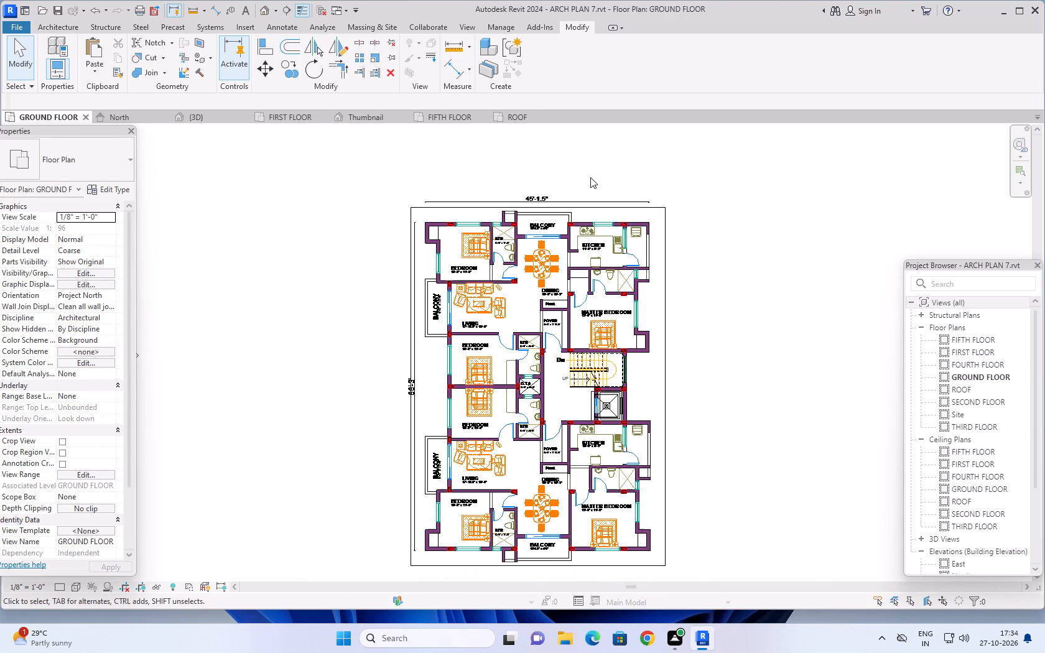
pyautogui.middleClick(593, 177)
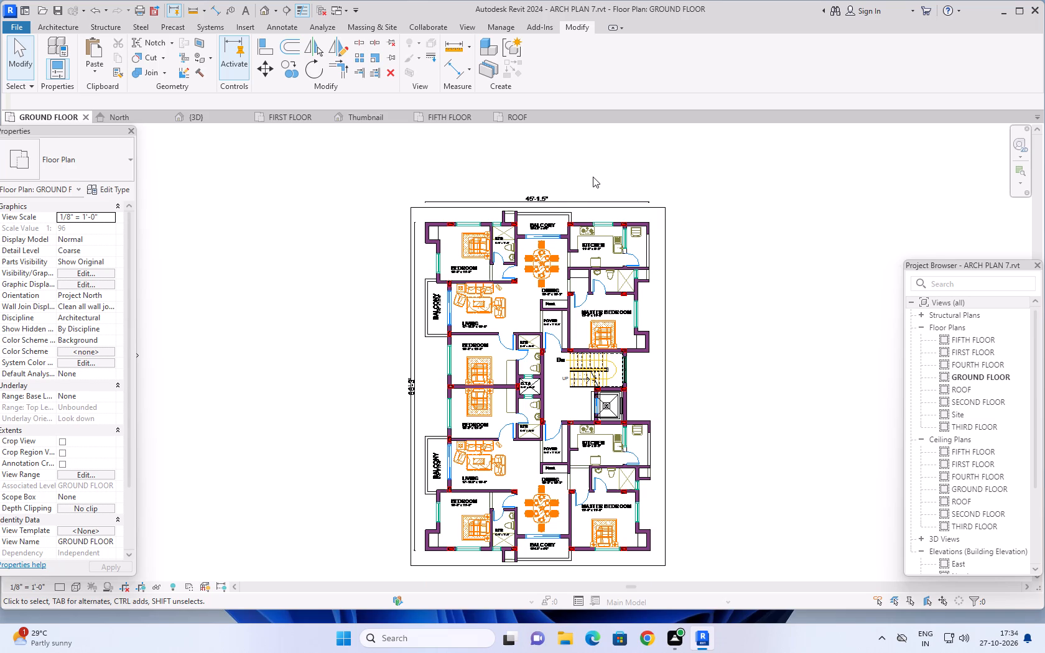
pyautogui.moveTo(593, 177); pyautogui.dragTo(600, 184, button='middle')
# Switch to the FIFTH FLOOR plan and look over its columns and staircase area.
pyautogui.click(451, 116)
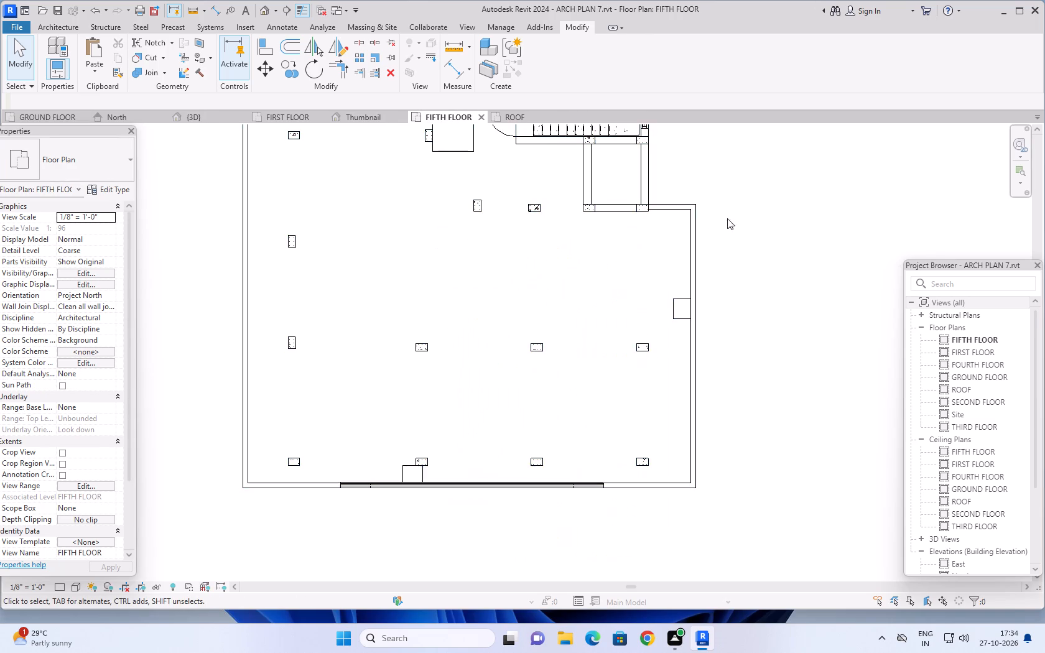
pyautogui.scroll(-2, 749, 213)
pyautogui.moveTo(772, 191); pyautogui.dragTo(791, 308, button='middle')
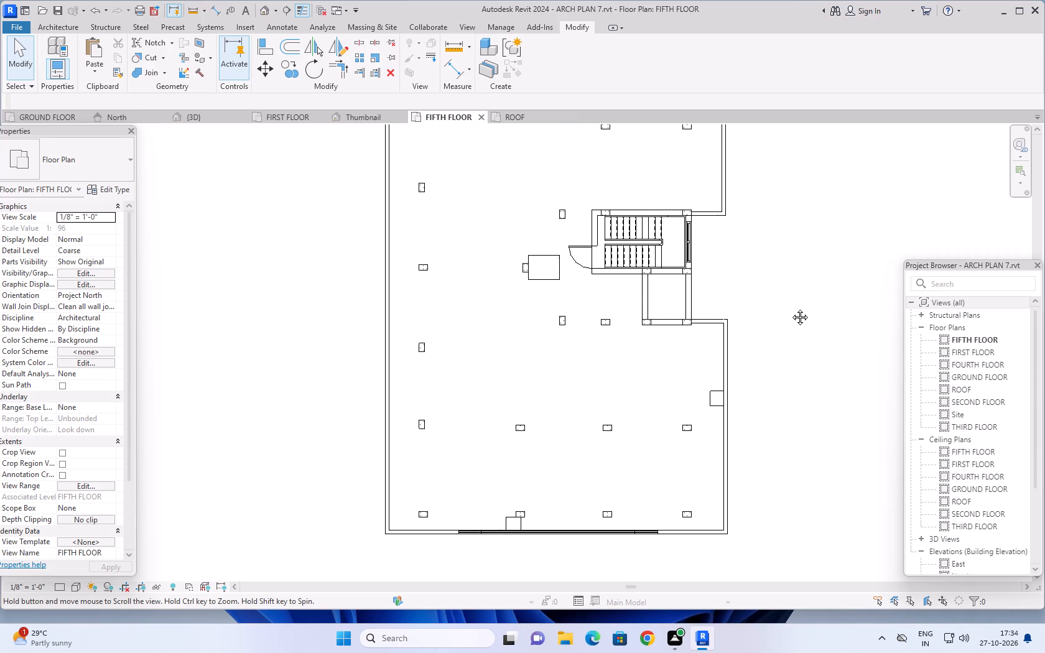
pyautogui.moveTo(791, 308); pyautogui.dragTo(796, 320, button='middle')
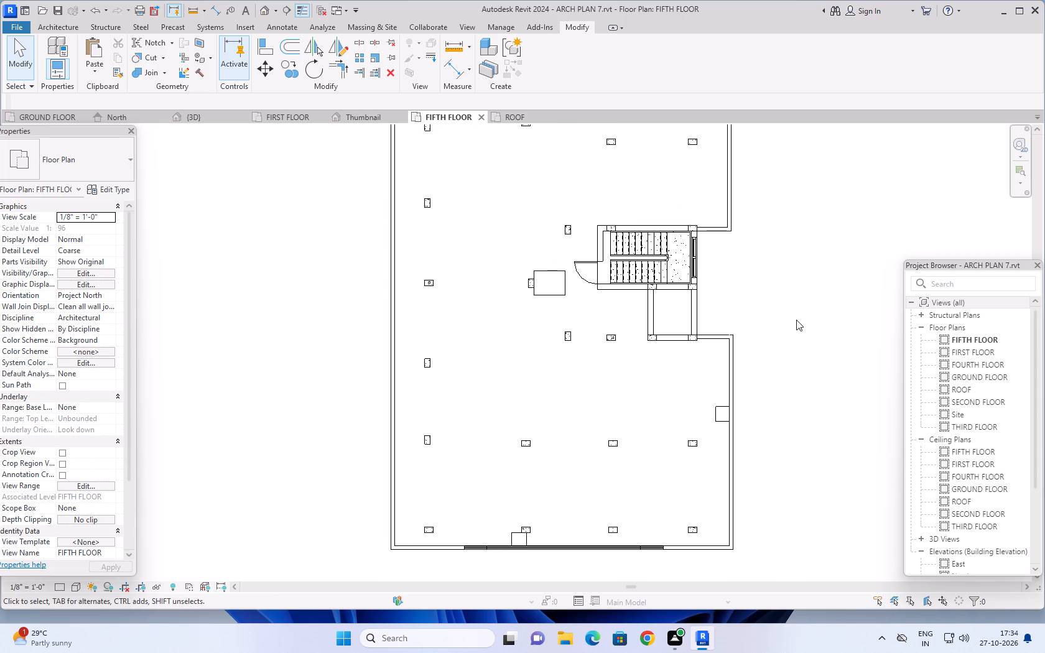
# Switch to the FIRST FLOOR plan and view the whole floor layout.
pyautogui.click(287, 116)
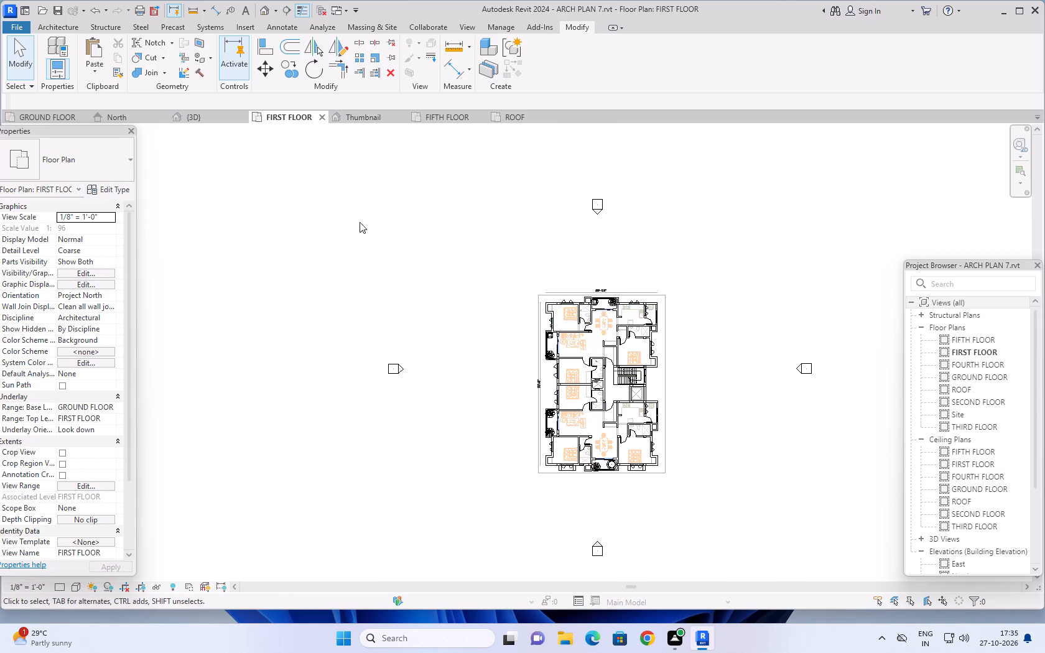
pyautogui.moveTo(659, 247); pyautogui.dragTo(659, 256, button='middle')
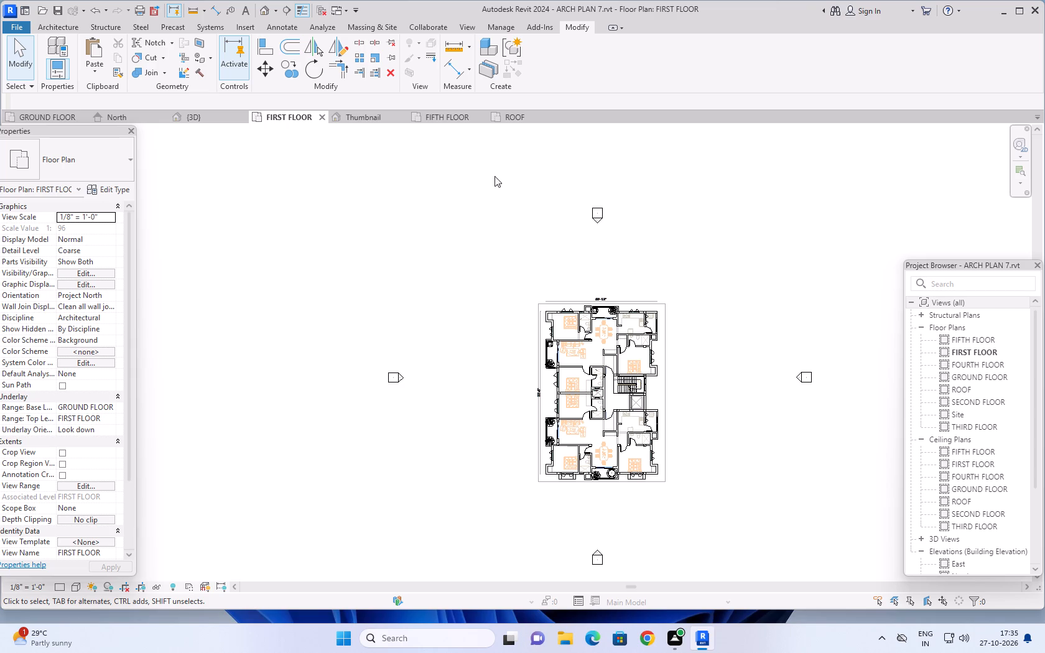
# Return to the 3D view and examine the apartment building's front and left facades, balconies and rooftop pergola.
pyautogui.click(201, 117)
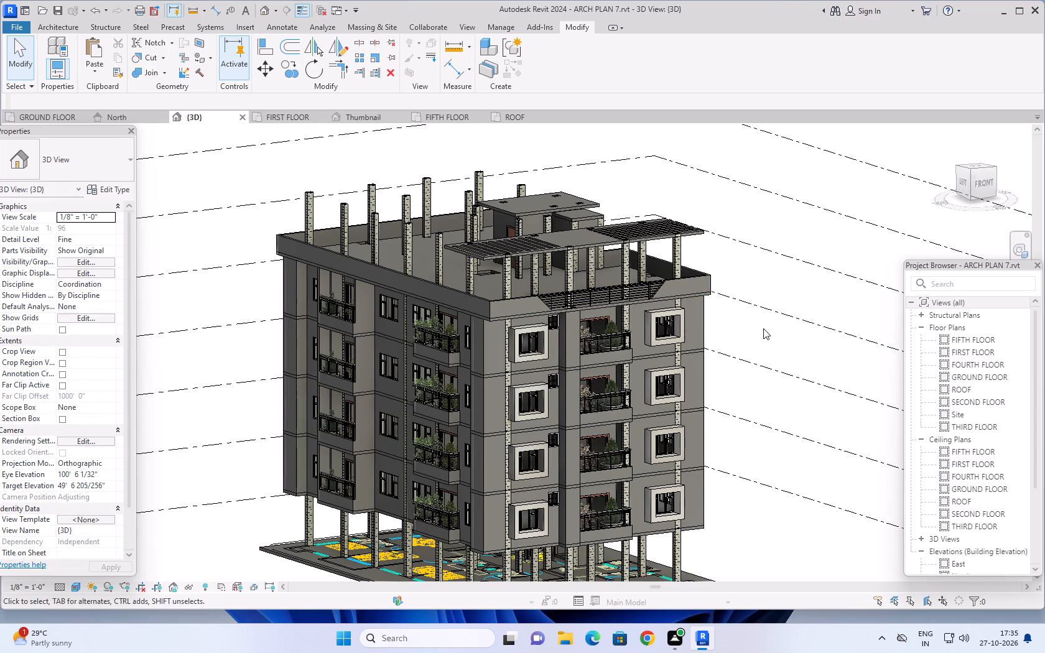
pyautogui.moveTo(766, 330); pyautogui.dragTo(818, 348, button='middle')
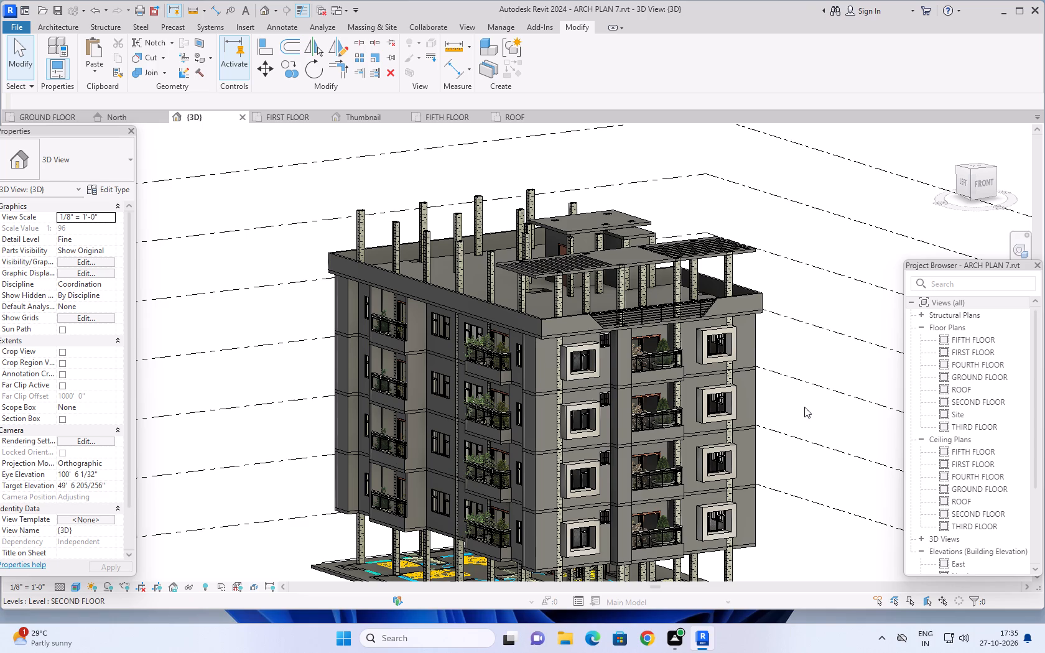
pyautogui.moveTo(796, 409); pyautogui.dragTo(824, 402, button='middle')
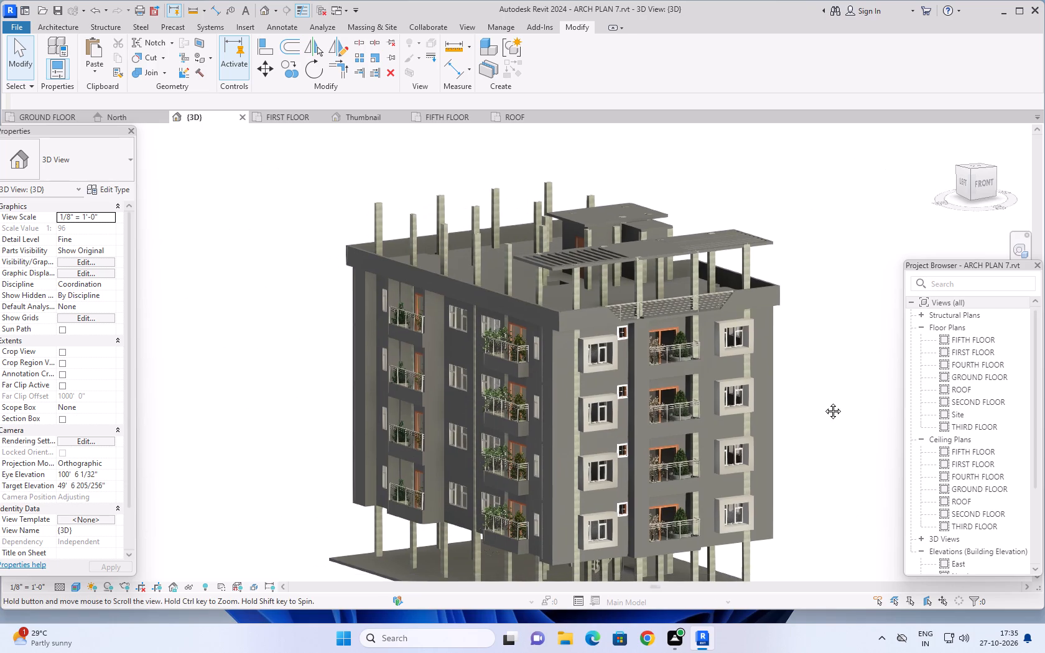
pyautogui.moveTo(824, 402); pyautogui.dragTo(849, 401, button='middle')
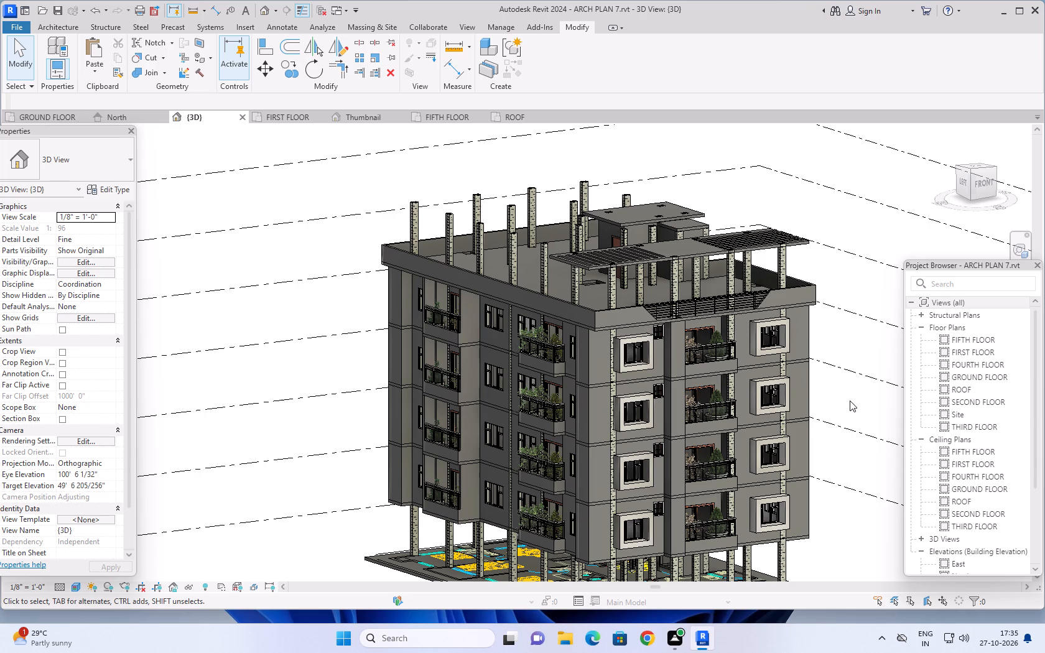
pyautogui.moveTo(852, 397); pyautogui.dragTo(832, 383, button='middle')
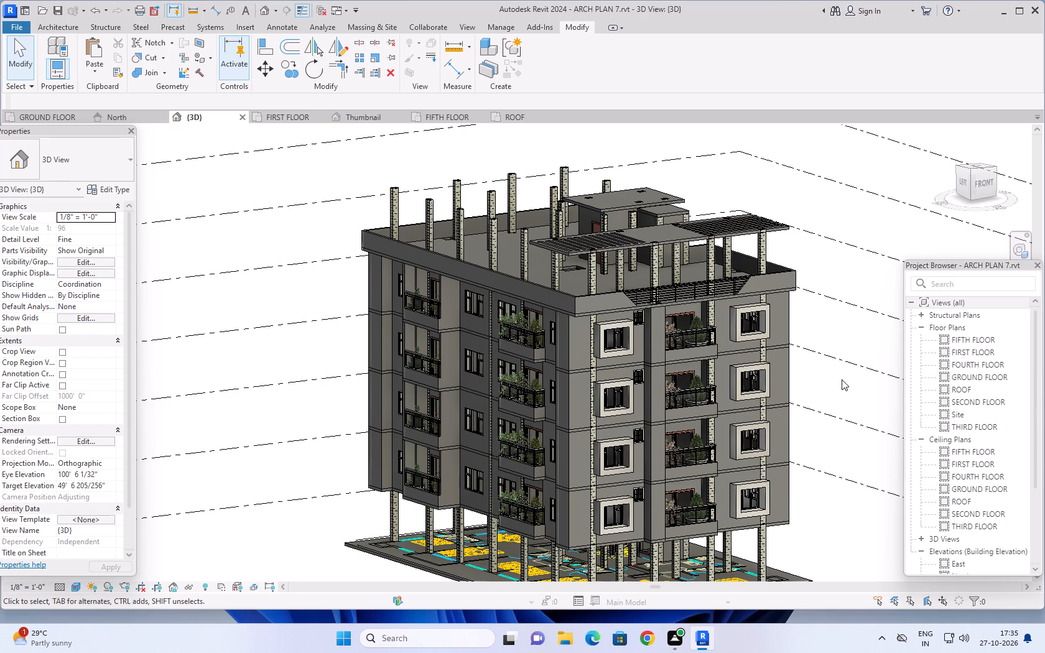
pyautogui.scroll(-1, 842, 382)
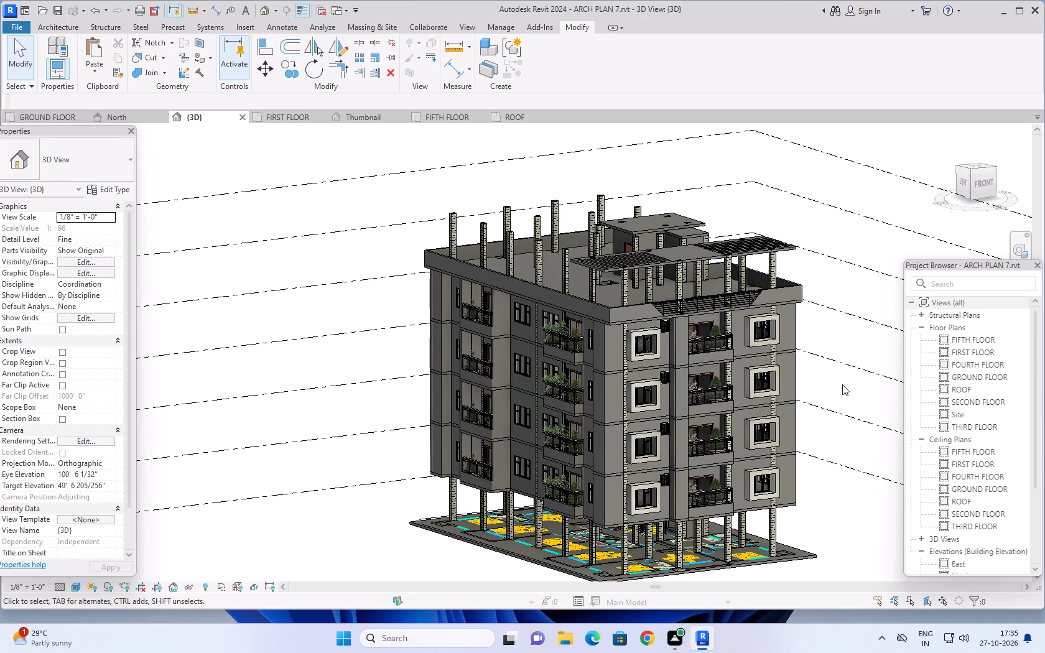
pyautogui.scroll(-1, 835, 475)
pyautogui.moveTo(845, 505); pyautogui.dragTo(789, 502, button='middle')
pyautogui.scroll(3, 813, 504)
pyautogui.moveTo(821, 499); pyautogui.dragTo(820, 499, button='middle')
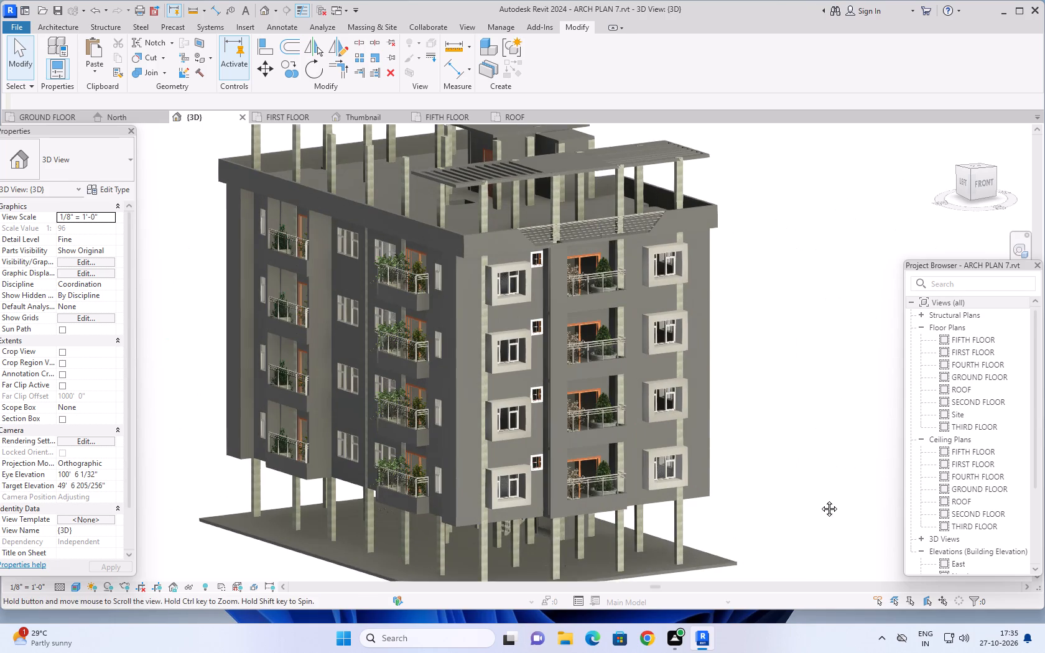
pyautogui.moveTo(820, 499); pyautogui.dragTo(807, 513, button='middle')
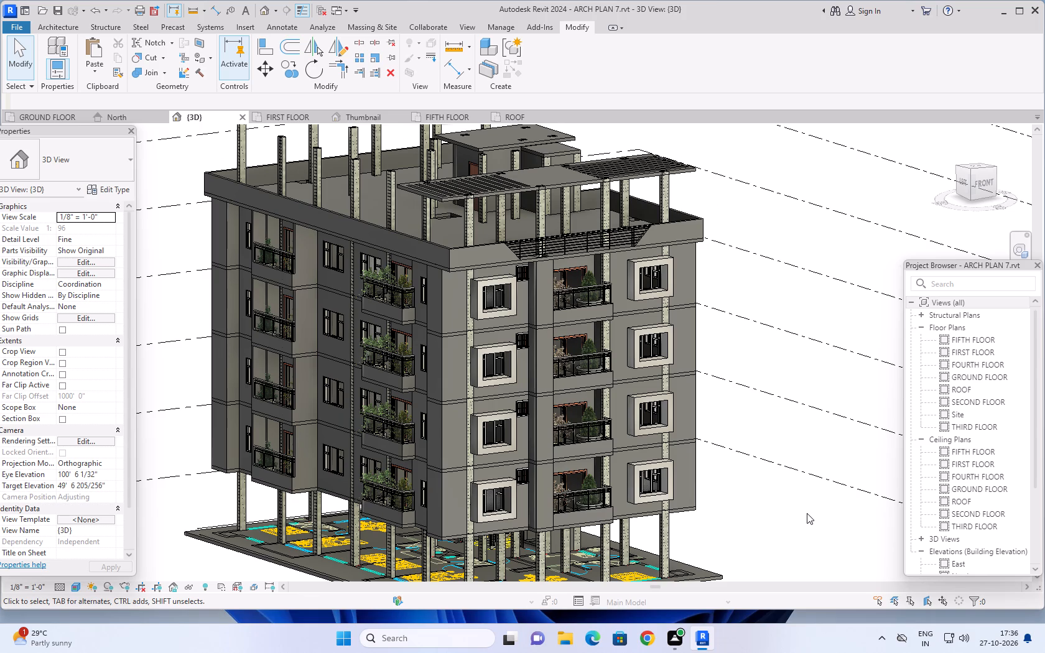
pyautogui.scroll(-1, 771, 517)
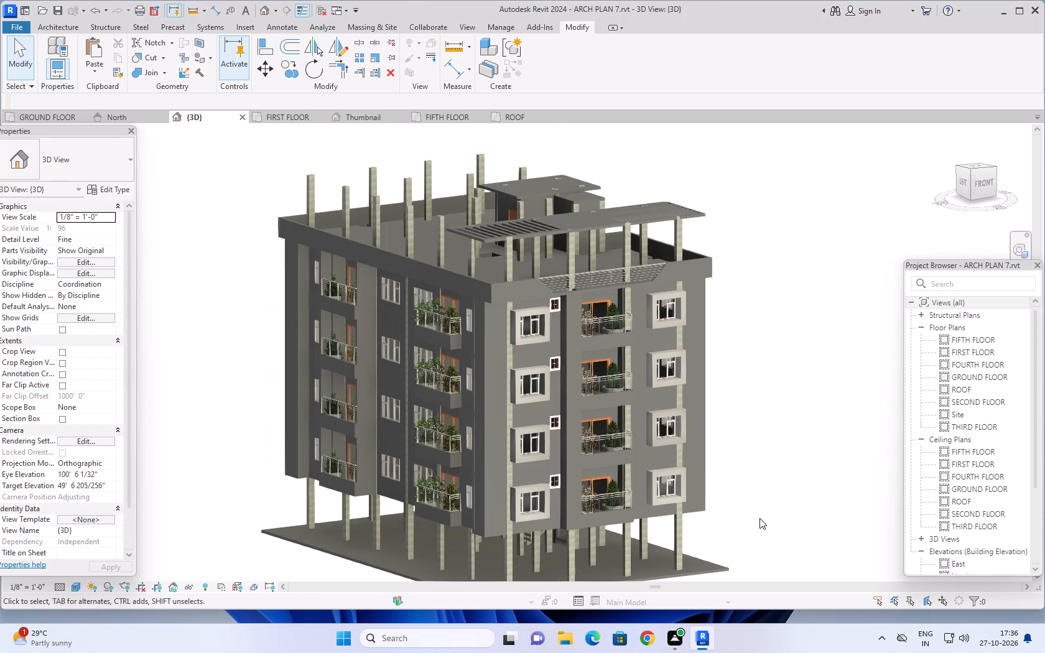
pyautogui.moveTo(759, 518); pyautogui.dragTo(798, 504, button='middle')
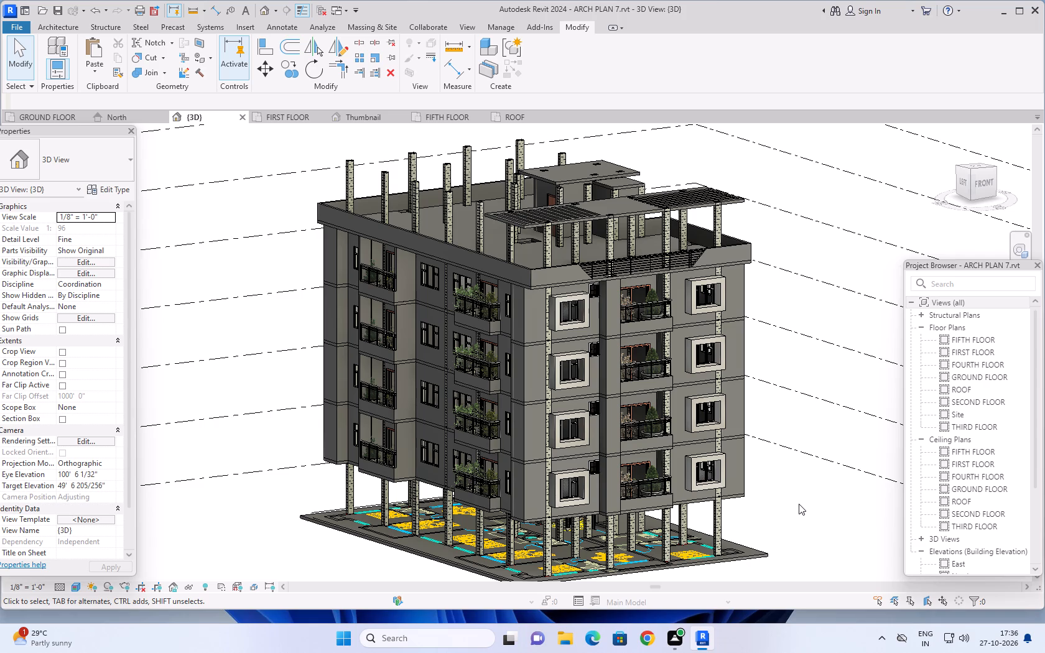
# Examine the whole apartment building and its level lines in the 3D view from the front-left corner.
pyautogui.scroll(-1, 778, 465)
pyautogui.moveTo(784, 494); pyautogui.dragTo(796, 472, button='middle')
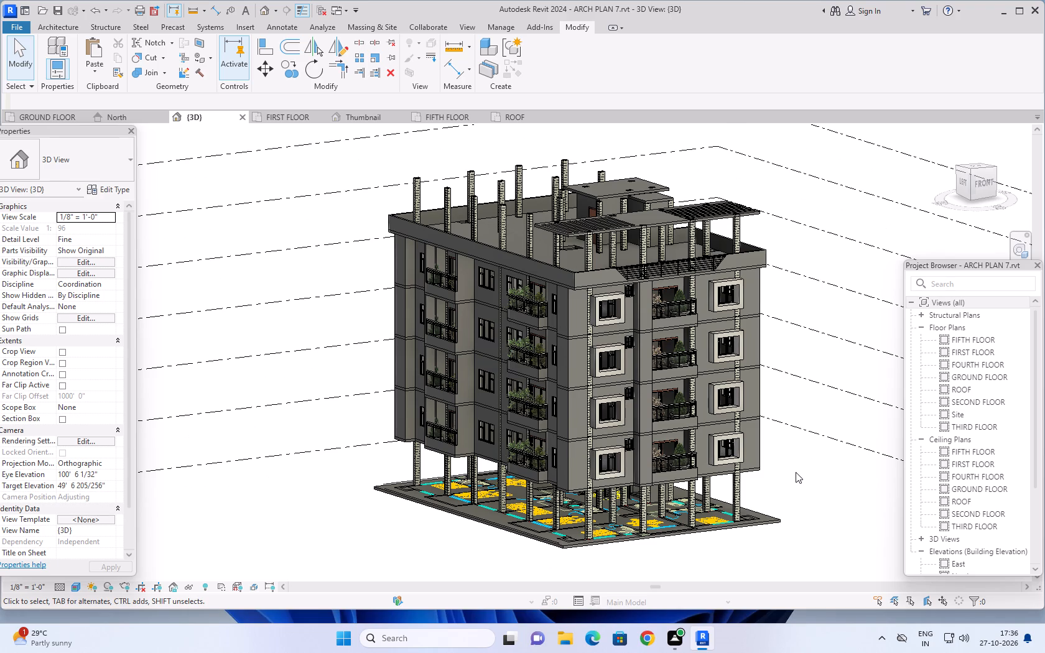
pyautogui.scroll(-2, 799, 473)
pyautogui.moveTo(819, 440); pyautogui.dragTo(783, 474, button='middle')
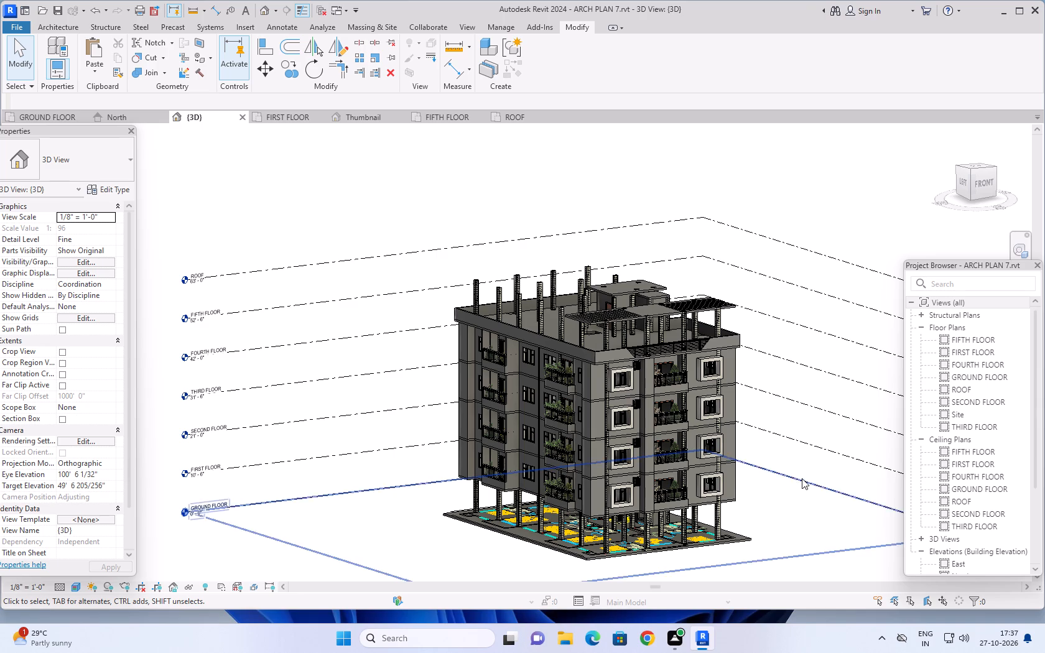
pyautogui.moveTo(776, 499); pyautogui.dragTo(827, 504, button='middle')
pyautogui.scroll(3, 761, 514)
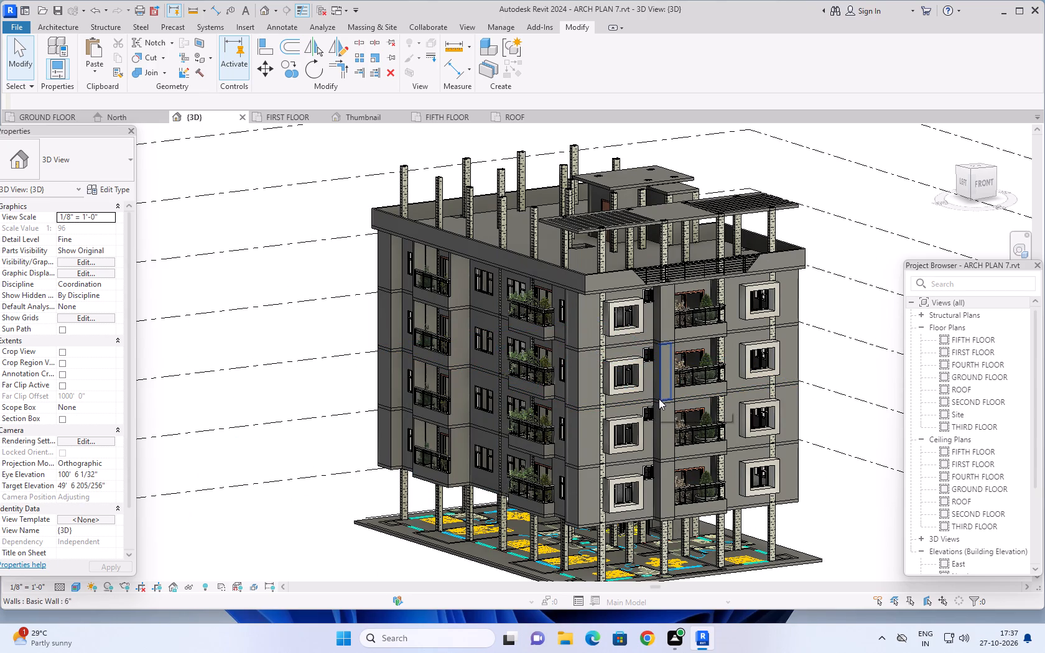
pyautogui.scroll(-1, 842, 357)
pyautogui.moveTo(842, 357); pyautogui.dragTo(860, 378, button='middle')
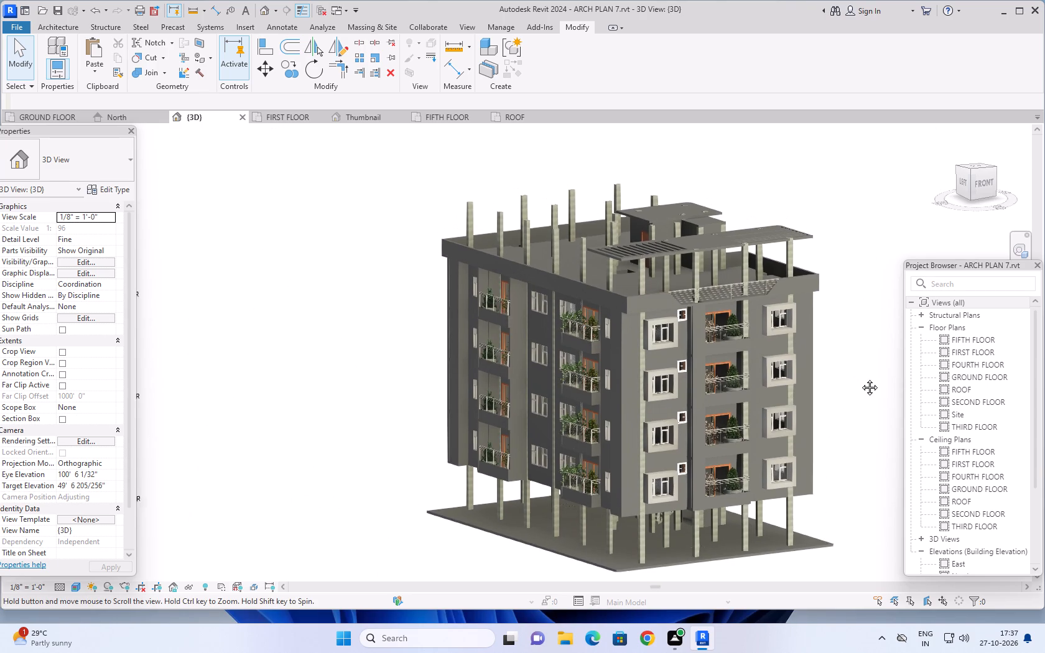
pyautogui.moveTo(860, 378); pyautogui.dragTo(858, 374, button='middle')
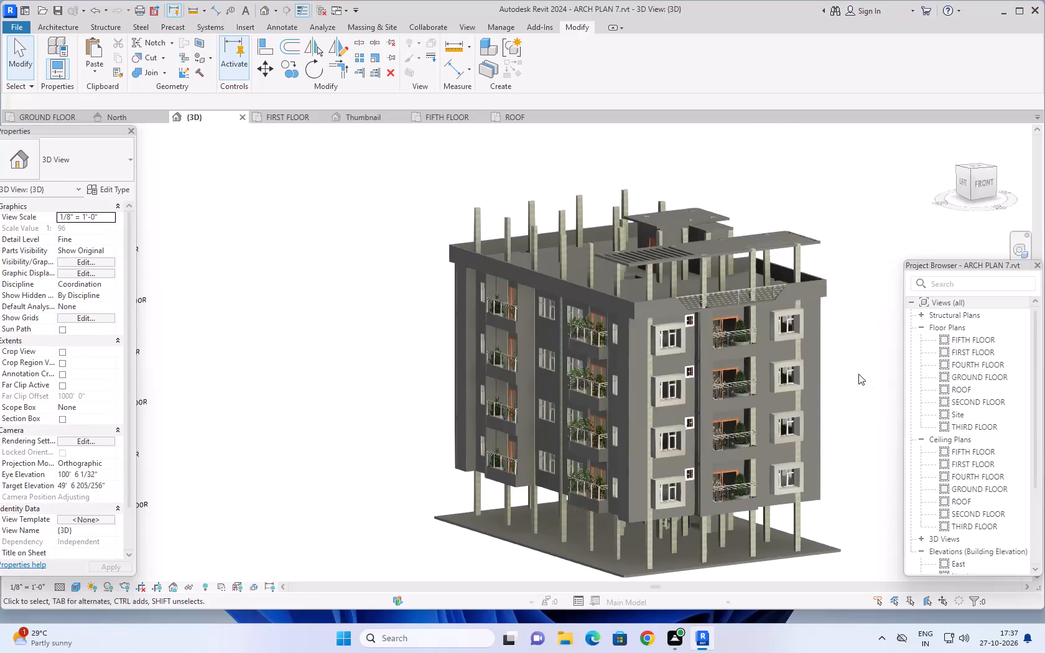
pyautogui.scroll(1, 858, 374)
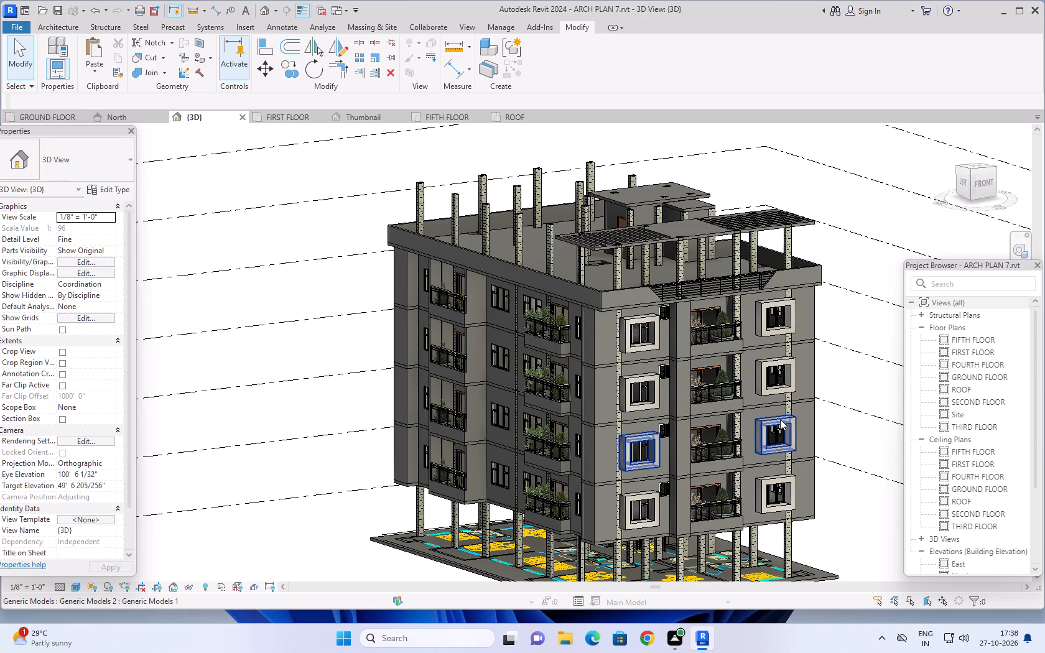
# Orient the 3D view to the front face and examine the facade's windows and balconies against the floor levels.
pyautogui.click(986, 180)
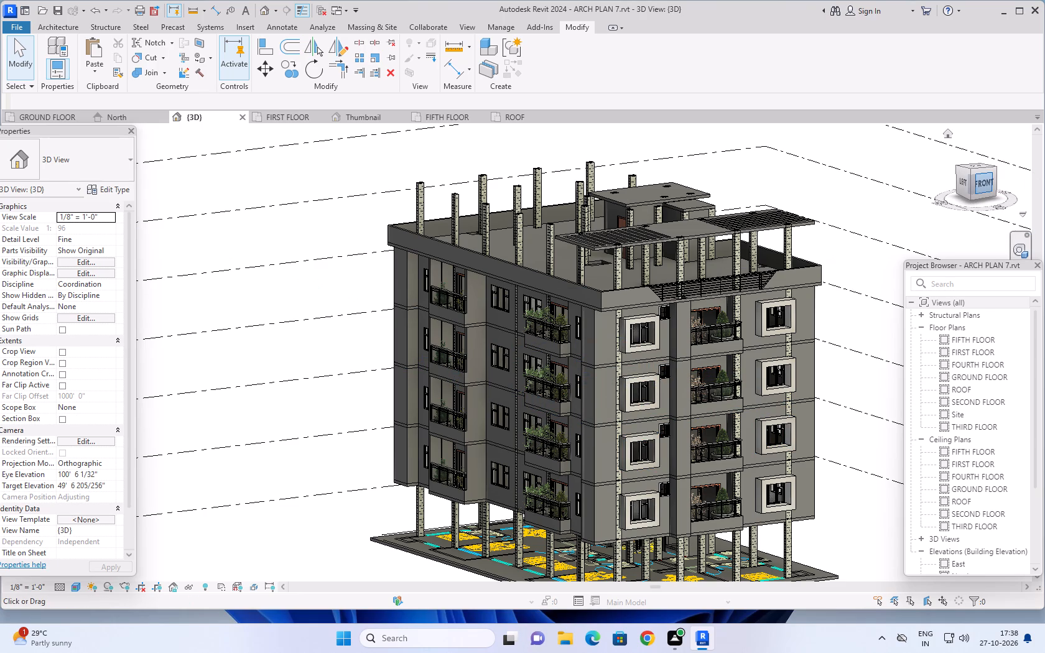
pyautogui.scroll(4, 550, 294)
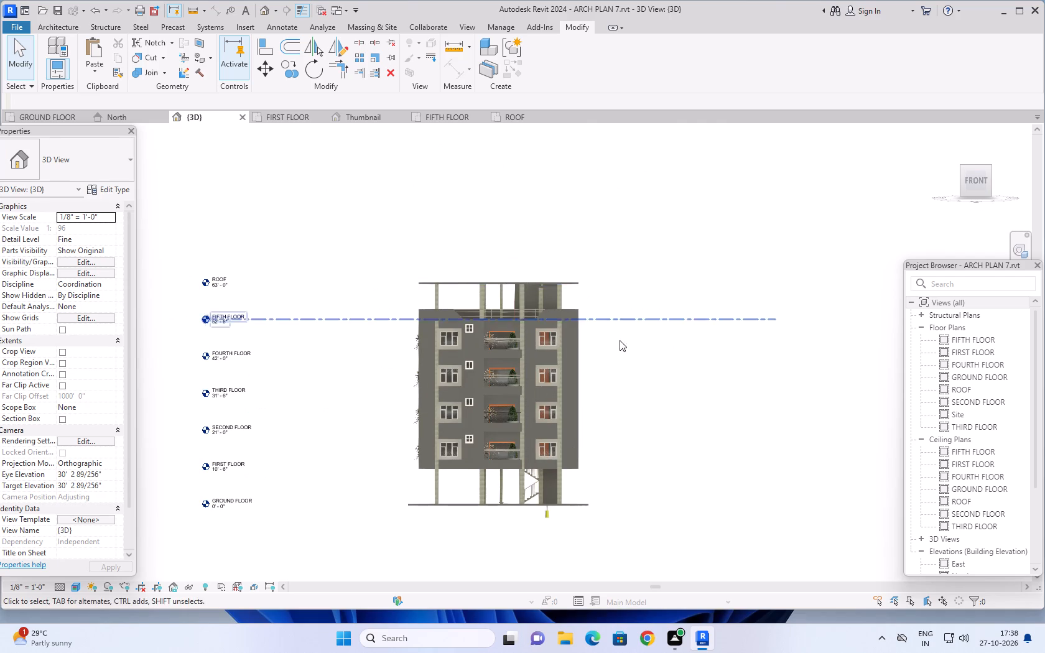
pyautogui.scroll(2, 628, 352)
pyautogui.moveTo(657, 359); pyautogui.dragTo(763, 369, button='middle')
pyautogui.scroll(1, 767, 409)
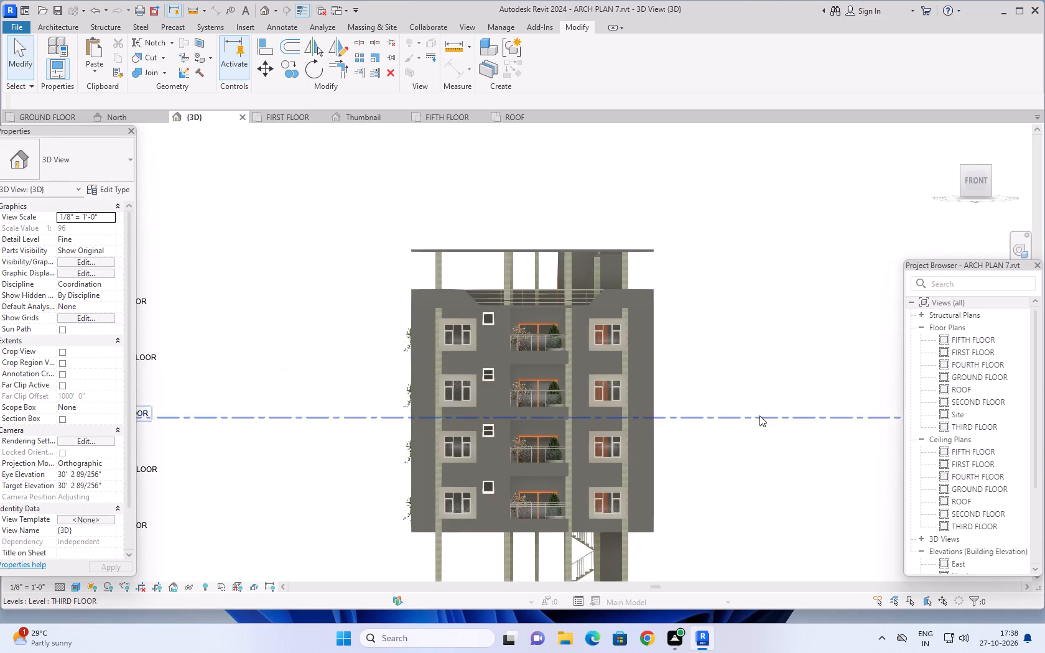
pyautogui.moveTo(759, 410); pyautogui.dragTo(787, 383, button='middle')
pyautogui.moveTo(783, 409); pyautogui.dragTo(826, 407, button='middle')
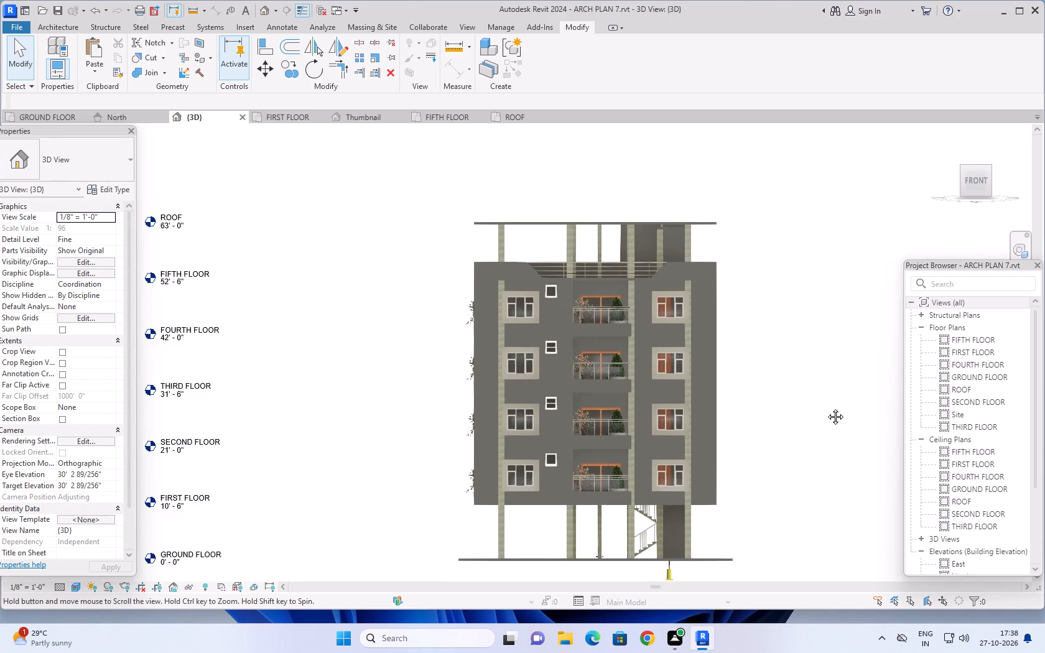
pyautogui.moveTo(826, 407); pyautogui.dragTo(835, 407, button='middle')
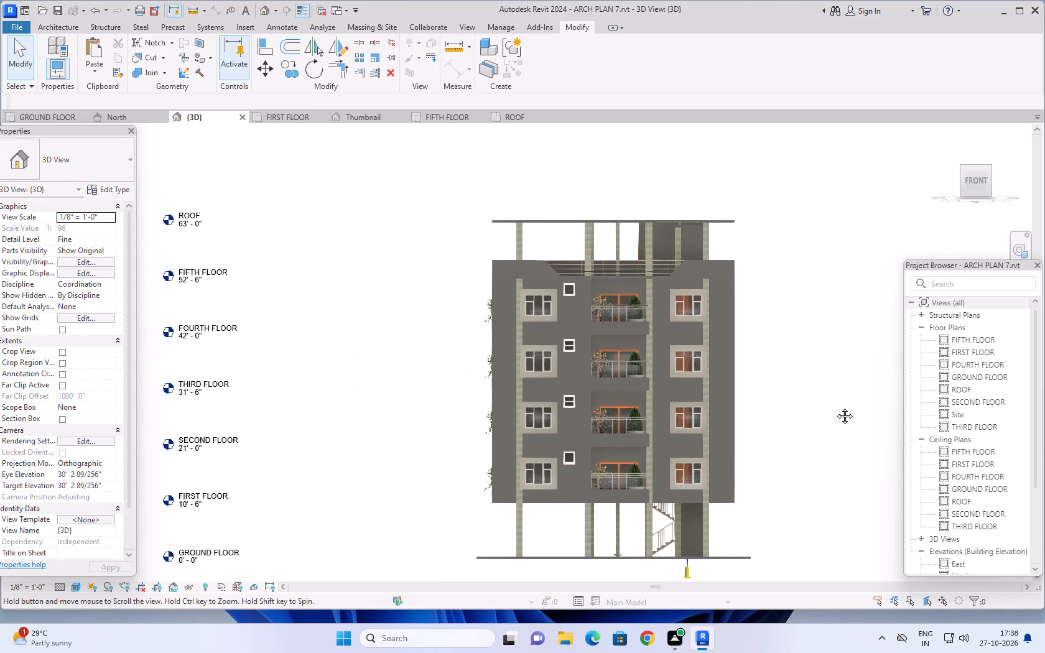
pyautogui.moveTo(835, 407); pyautogui.dragTo(838, 422, button='middle')
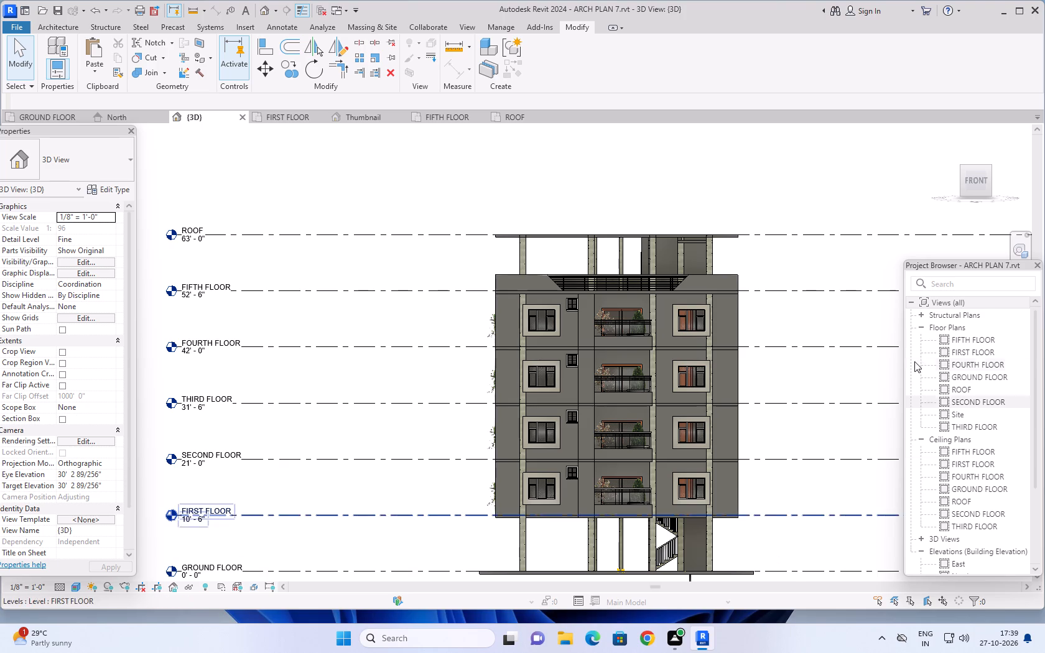
pyautogui.moveTo(810, 271); pyautogui.dragTo(755, 283, button='middle')
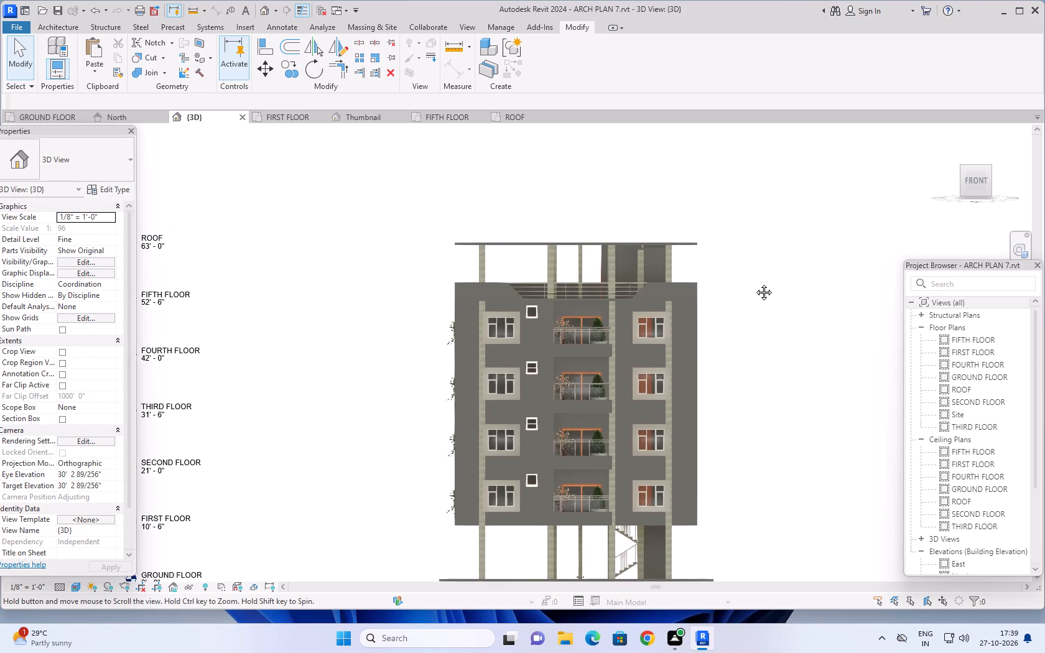
pyautogui.moveTo(755, 283); pyautogui.dragTo(752, 296, button='middle')
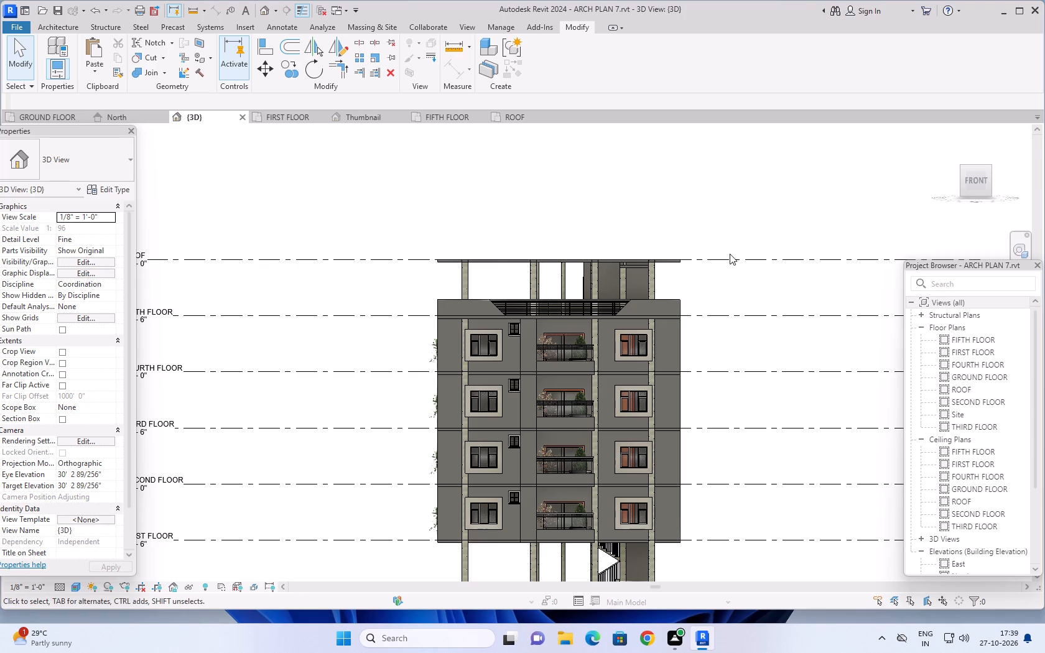
# Switch to the FIRST FLOOR plan and look over the layout of both apartments and the staircase.
pyautogui.click(279, 115)
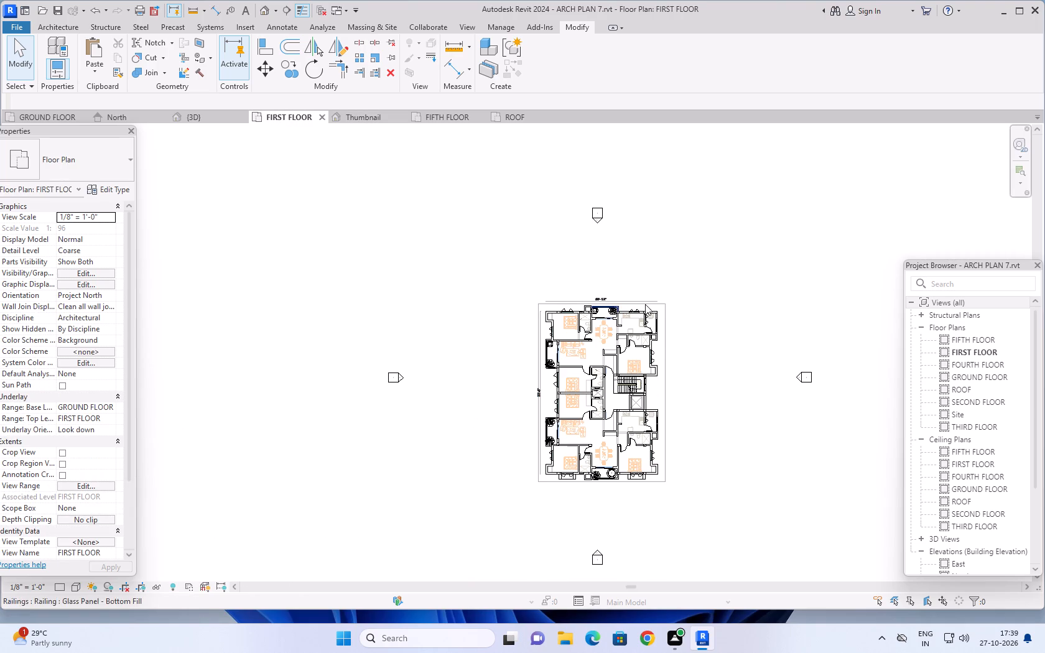
pyautogui.scroll(1, 676, 296)
pyautogui.moveTo(697, 307); pyautogui.dragTo(695, 299, button='middle')
pyautogui.scroll(1, 695, 300)
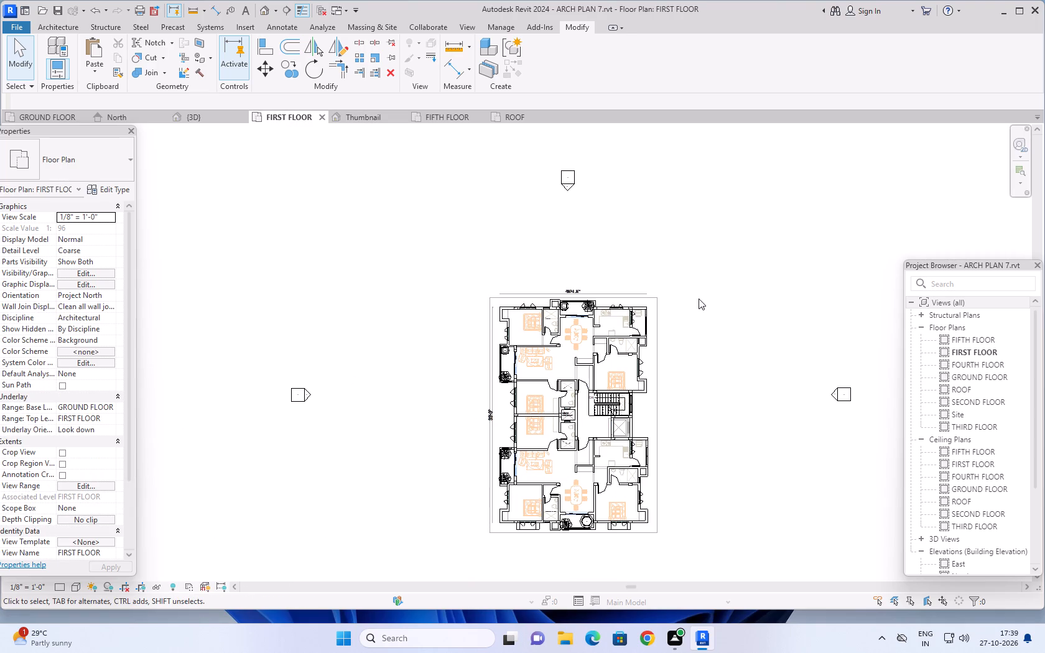
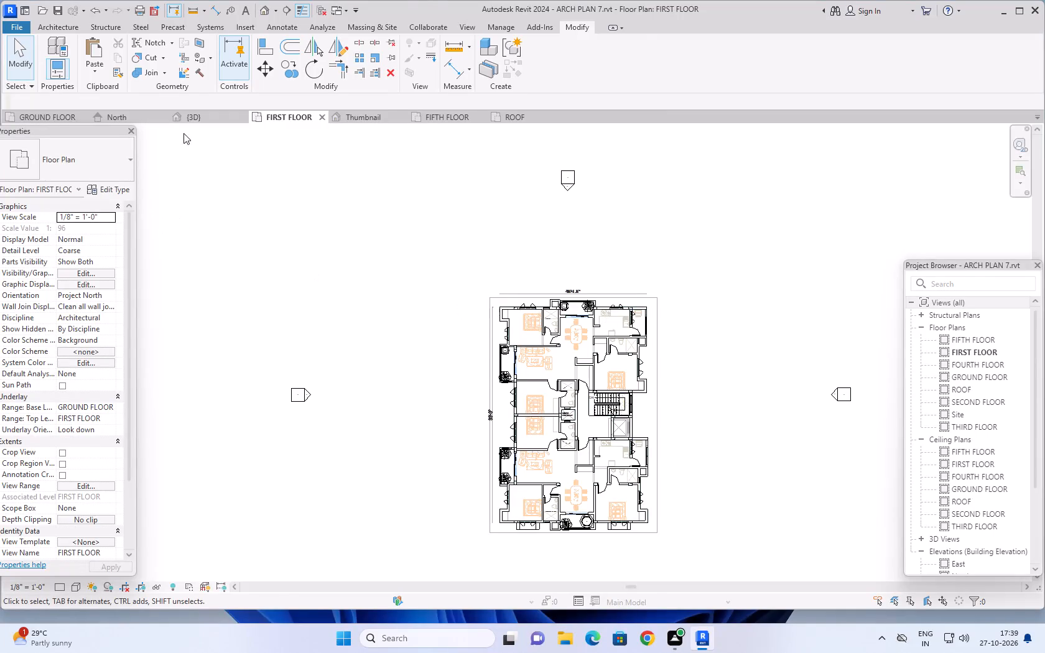
# Return to the 3D view, examine the building's front and right sides from the front-right corner, and reorient to the front face.
pyautogui.click(187, 116)
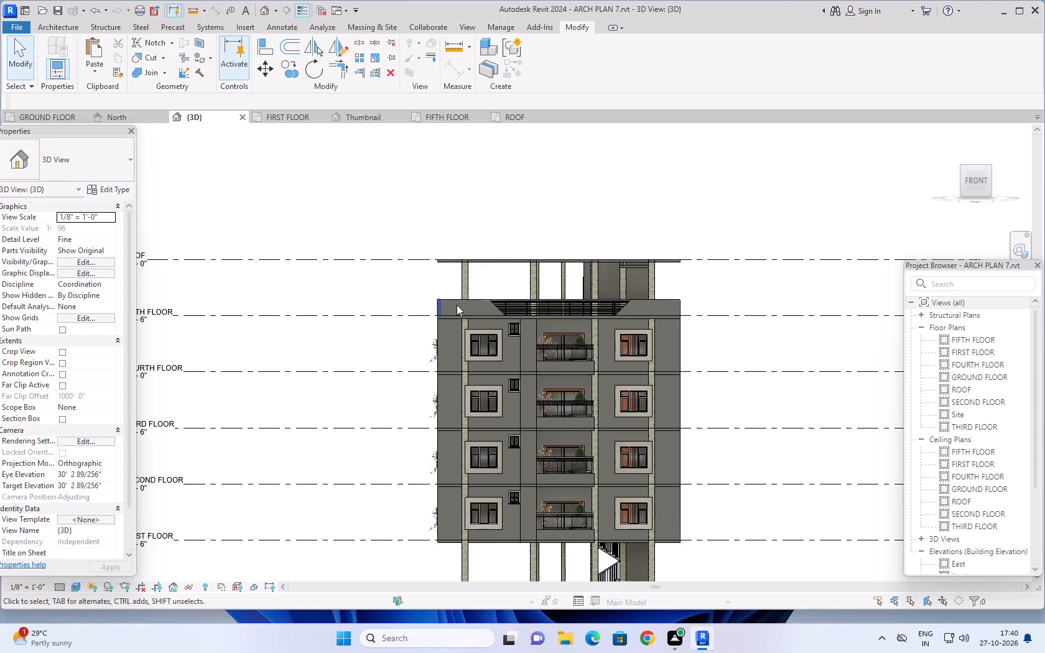
pyautogui.scroll(-2, 725, 366)
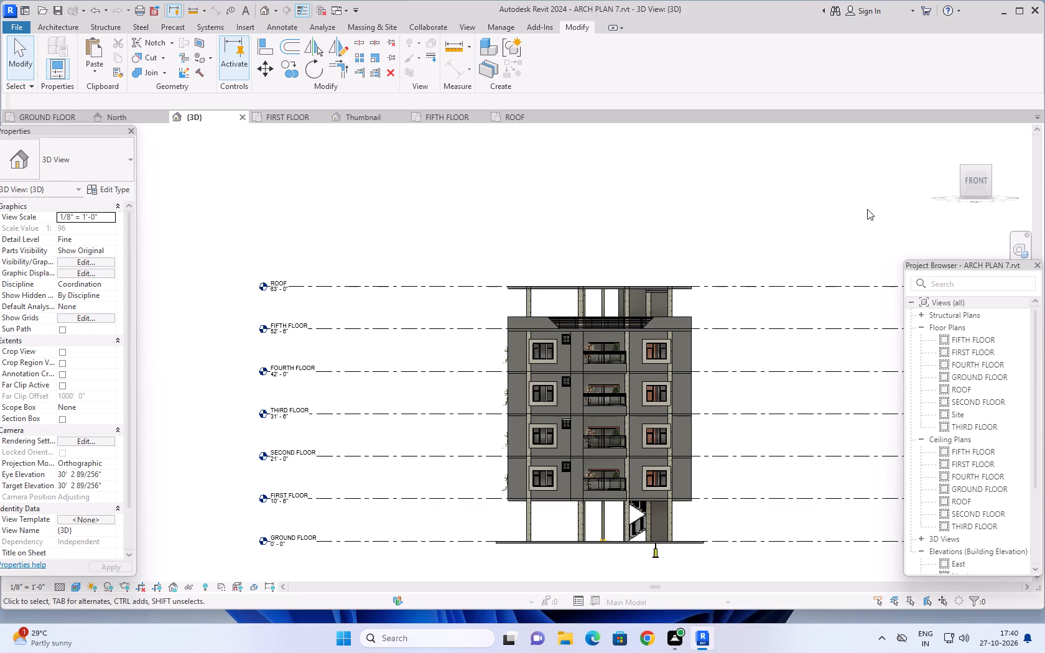
pyautogui.moveTo(968, 180); pyautogui.dragTo(897, 187)
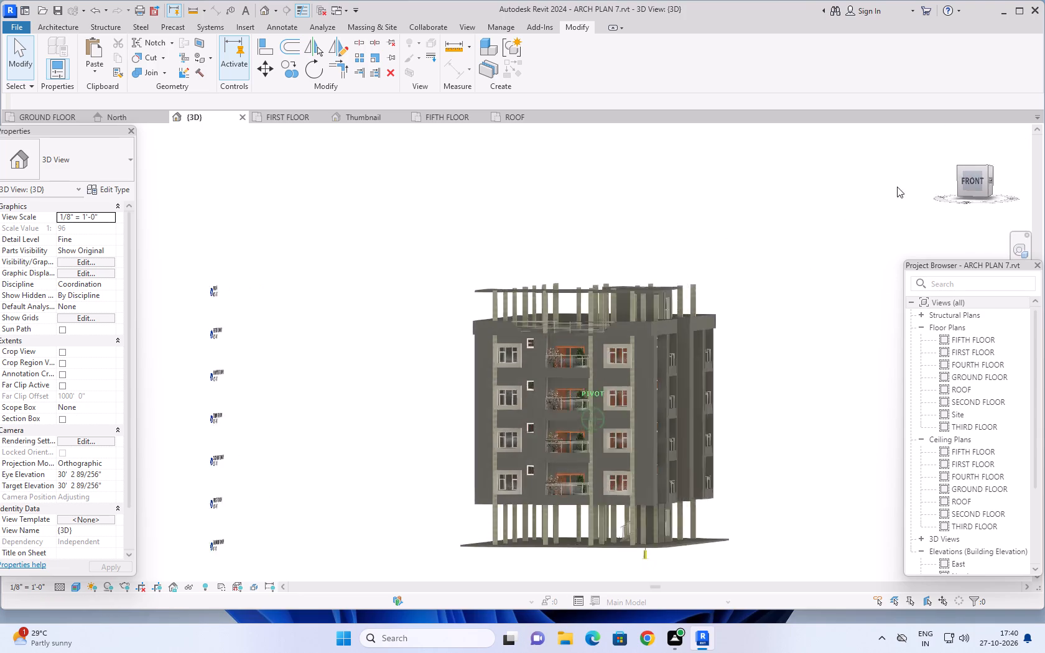
pyautogui.moveTo(897, 187); pyautogui.dragTo(824, 195)
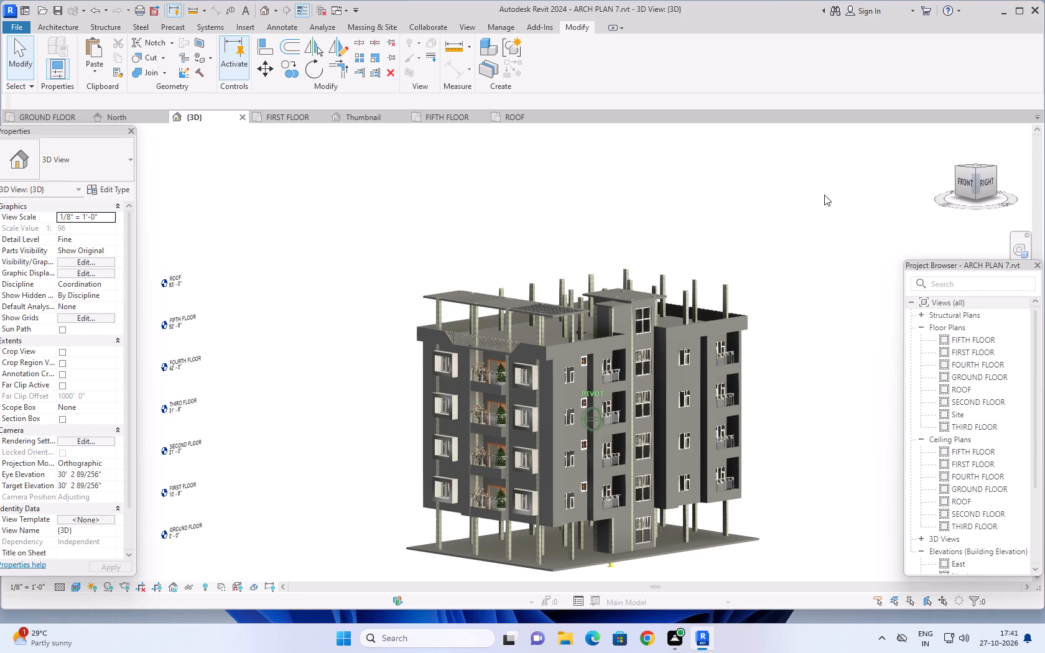
pyautogui.moveTo(824, 195); pyautogui.dragTo(953, 201)
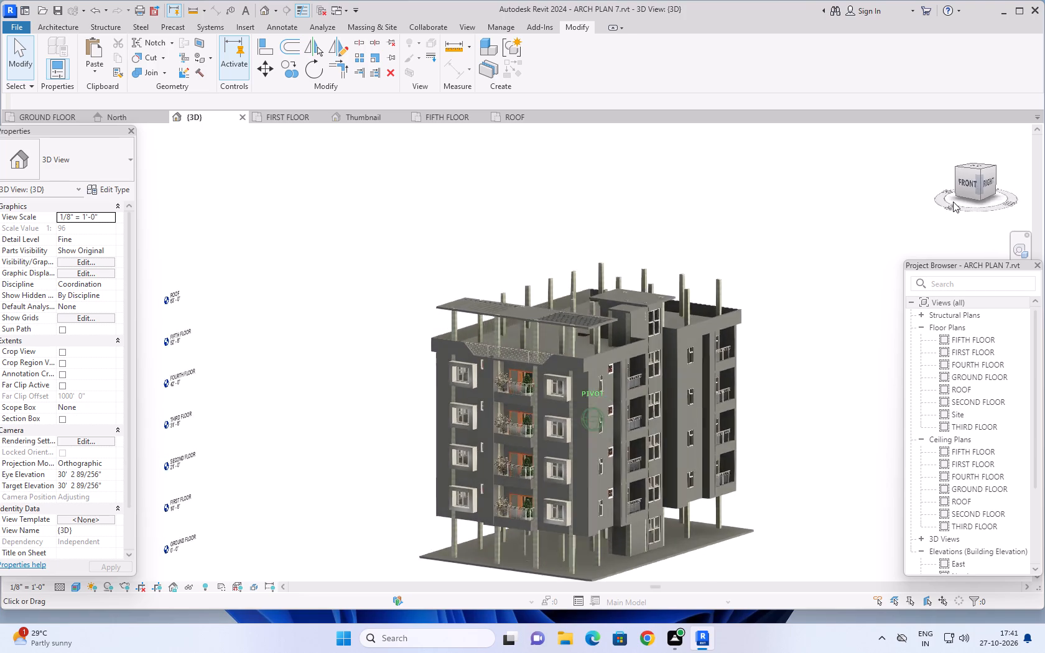
pyautogui.moveTo(953, 201); pyautogui.dragTo(998, 188)
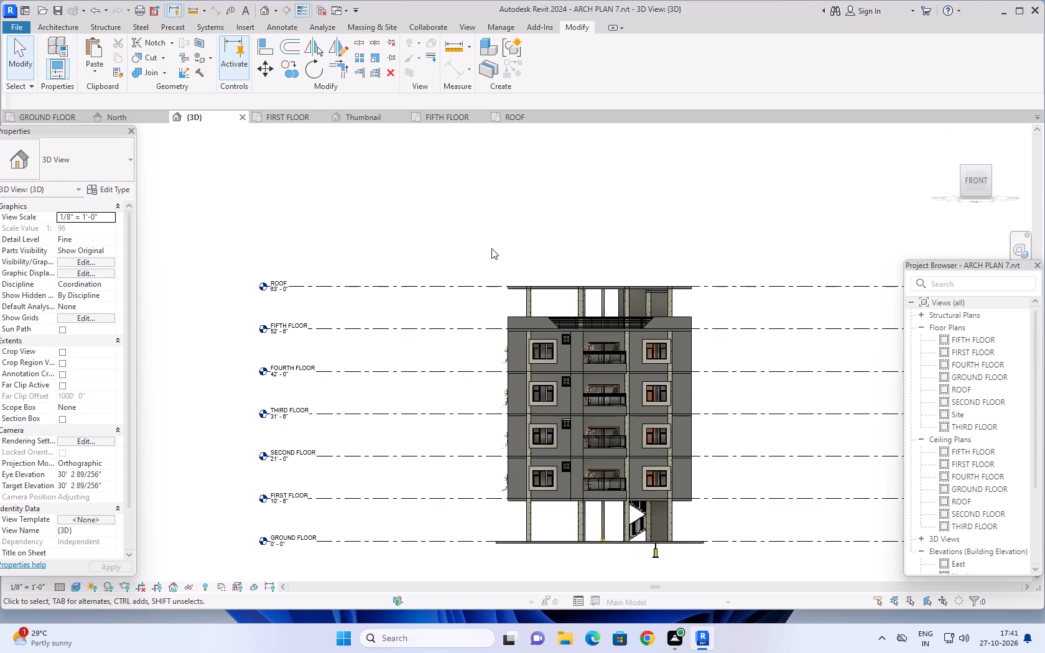
# Examine the front facade's windows, balconies and rooftop columns against the level lines from GROUND FLOOR to ROOF.
pyautogui.moveTo(488, 246); pyautogui.dragTo(540, 254, button='middle')
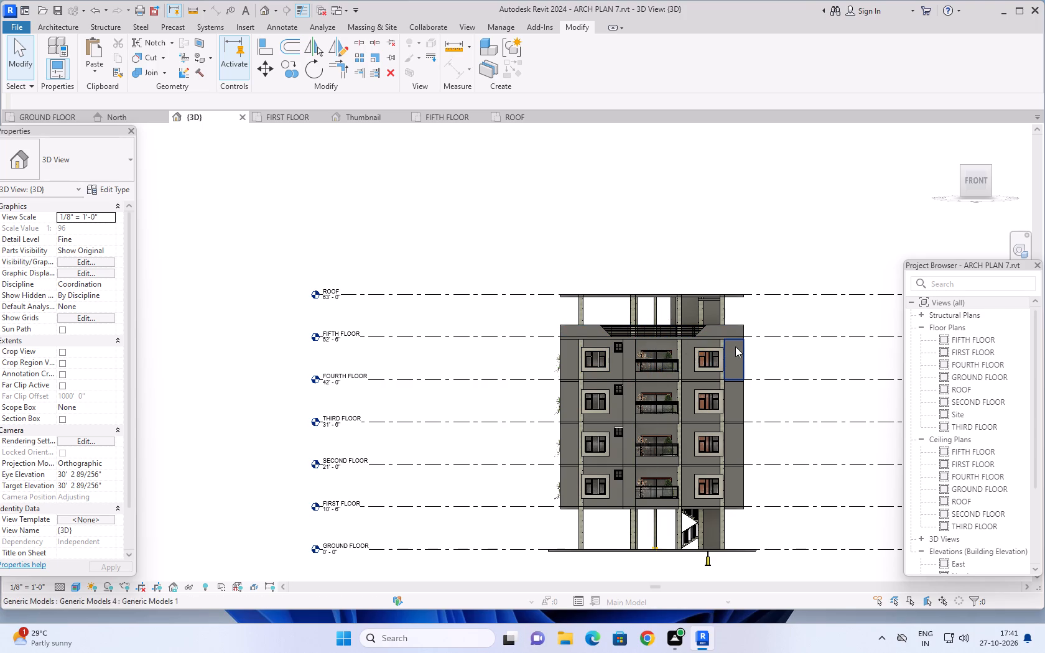
pyautogui.scroll(4, 735, 346)
pyautogui.moveTo(795, 378); pyautogui.dragTo(803, 295, button='middle')
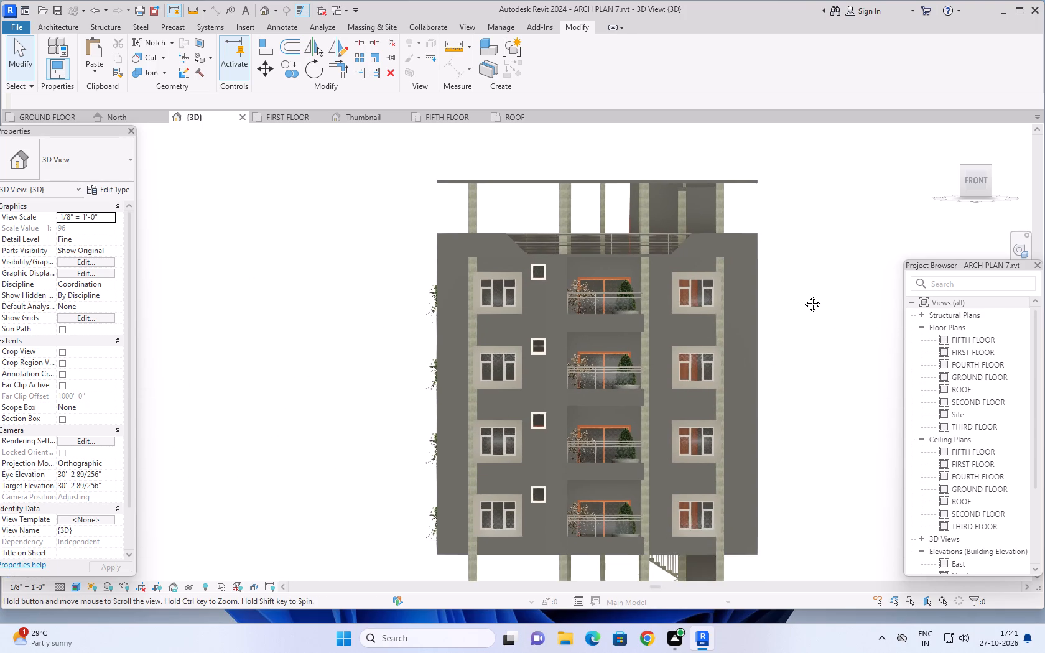
pyautogui.moveTo(803, 295); pyautogui.dragTo(803, 290, button='middle')
pyautogui.scroll(-1, 803, 299)
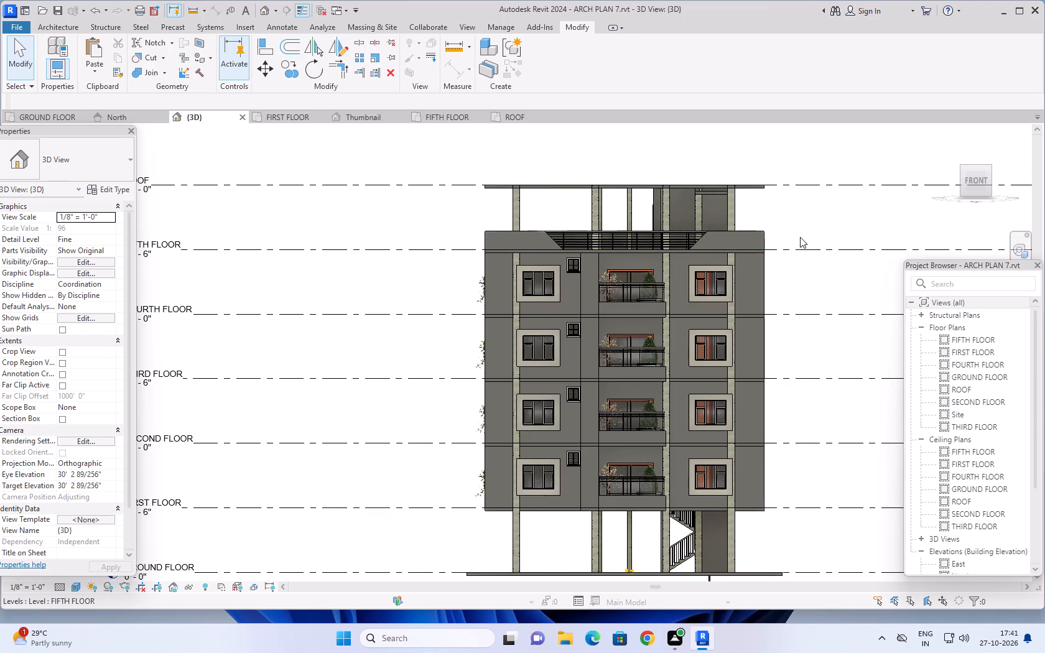
pyautogui.moveTo(795, 208); pyautogui.dragTo(760, 313, button='middle')
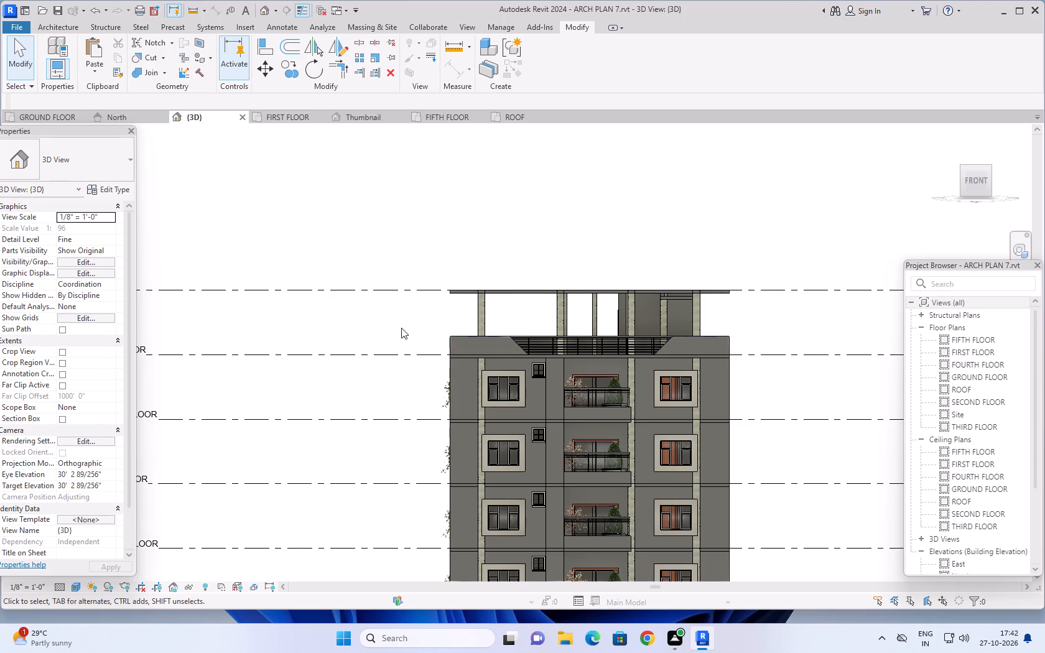
pyautogui.moveTo(398, 322); pyautogui.dragTo(397, 282, button='middle')
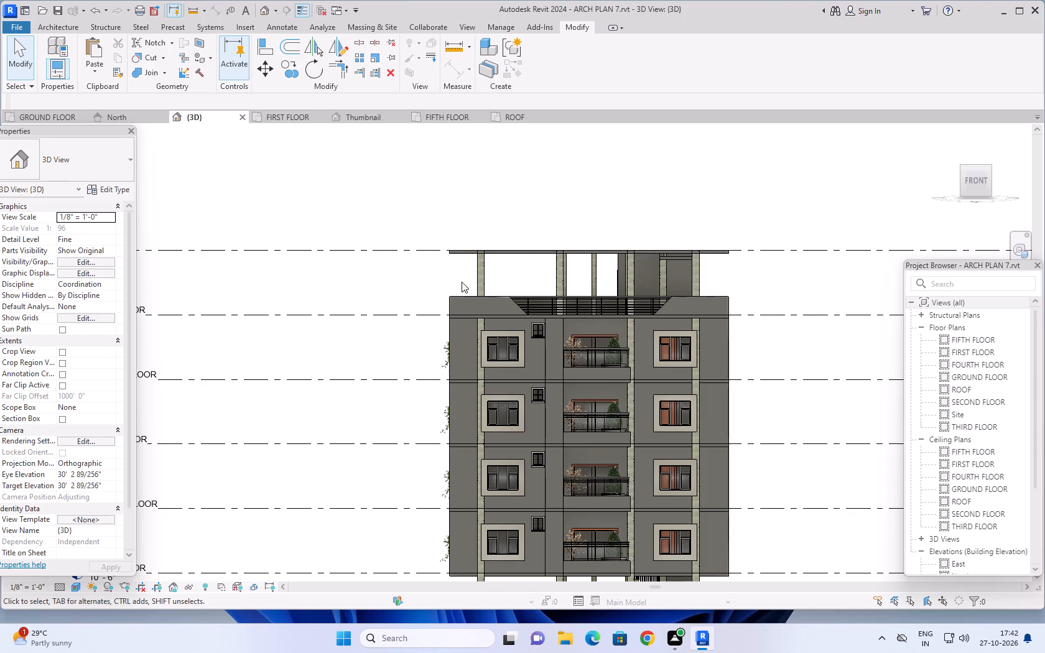
pyautogui.scroll(2, 402, 303)
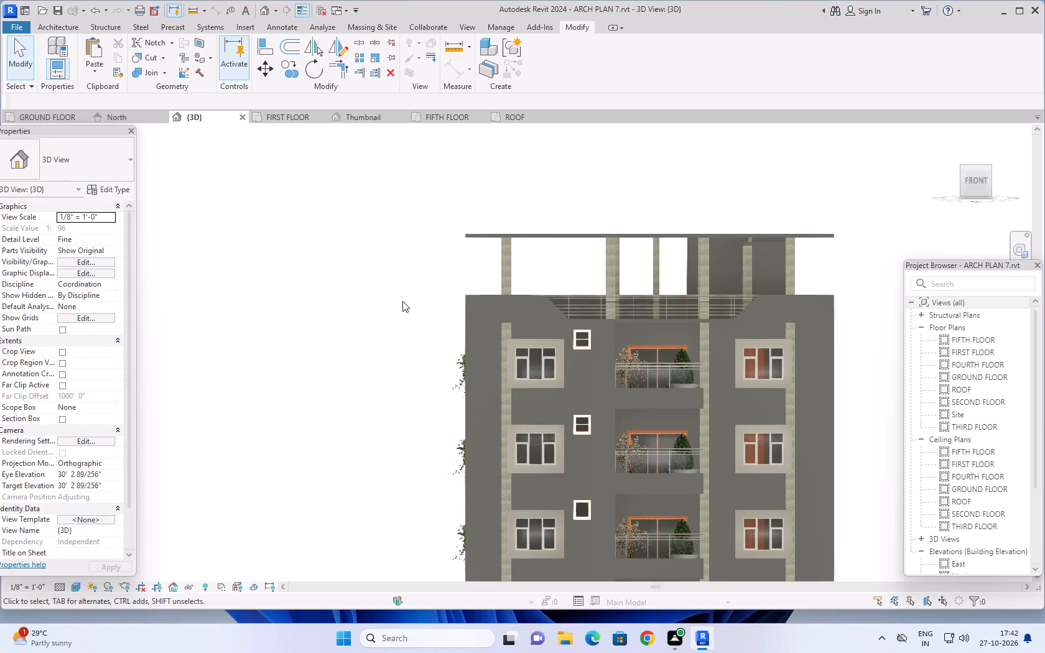
pyautogui.moveTo(405, 295); pyautogui.dragTo(370, 279, button='middle')
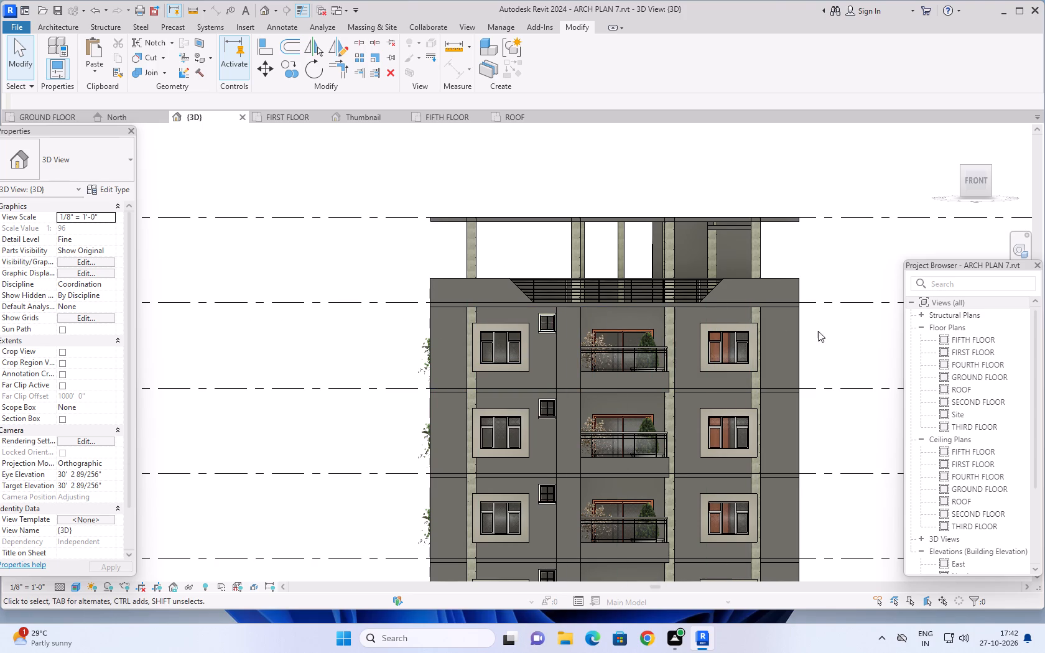
pyautogui.moveTo(847, 344); pyautogui.dragTo(802, 315, button='middle')
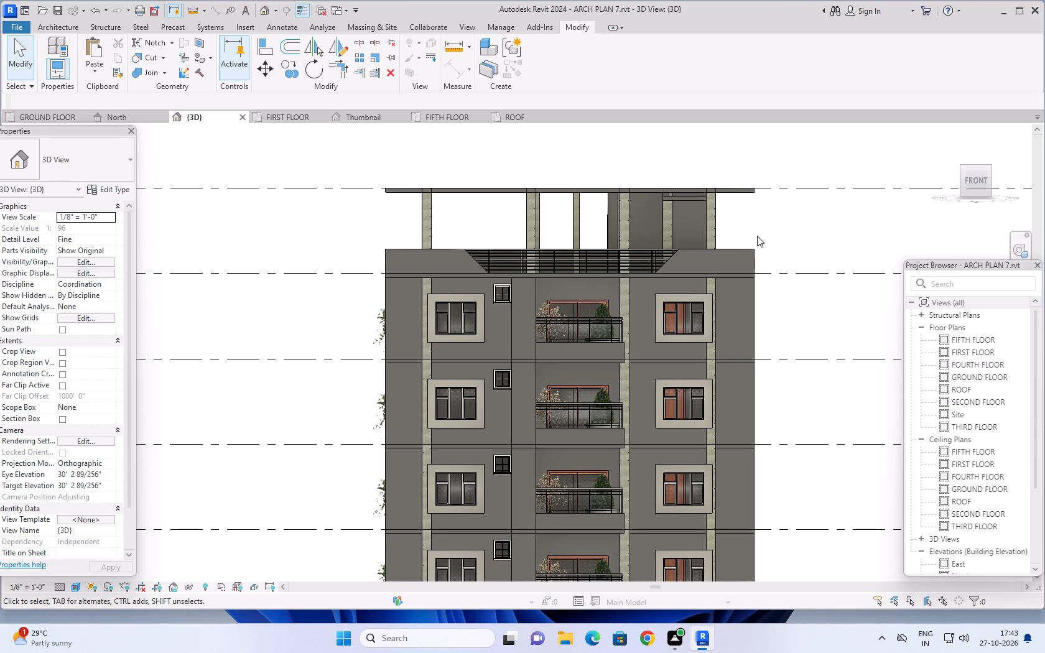
# Examine the roof terrace from above the front facade, including its pergola, columns, parapet and stair-head roof.
pyautogui.scroll(-1, 805, 256)
pyautogui.moveTo(806, 240); pyautogui.dragTo(788, 243, button='middle')
pyautogui.keyDown('shift'); pyautogui.moveTo(812, 232); pyautogui.dragTo(759, 291, button='middle'); pyautogui.keyUp('shift')
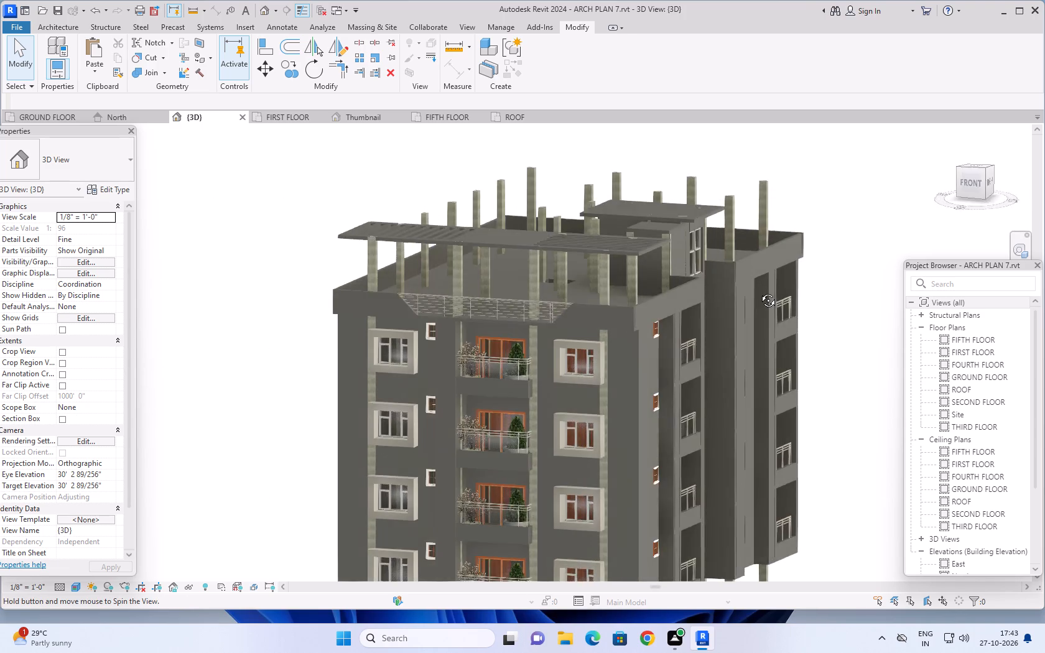
pyautogui.keyDown('shift'); pyautogui.moveTo(759, 291); pyautogui.dragTo(809, 315, button='middle'); pyautogui.keyUp('shift')
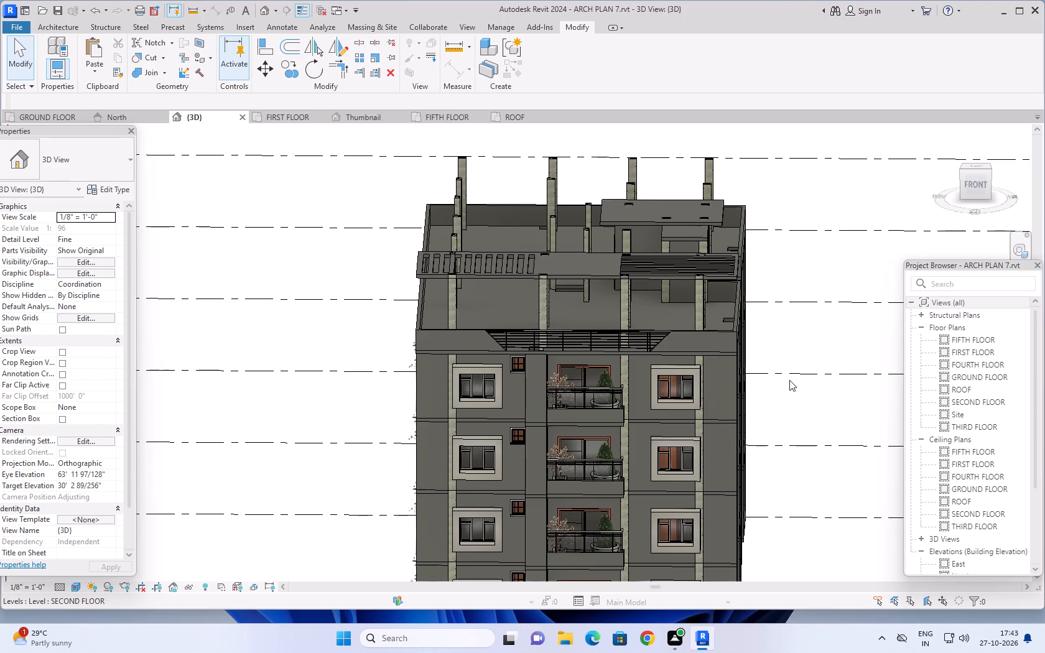
pyautogui.moveTo(810, 404); pyautogui.dragTo(799, 361, button='middle')
pyautogui.moveTo(804, 386); pyautogui.dragTo(803, 385, button='middle')
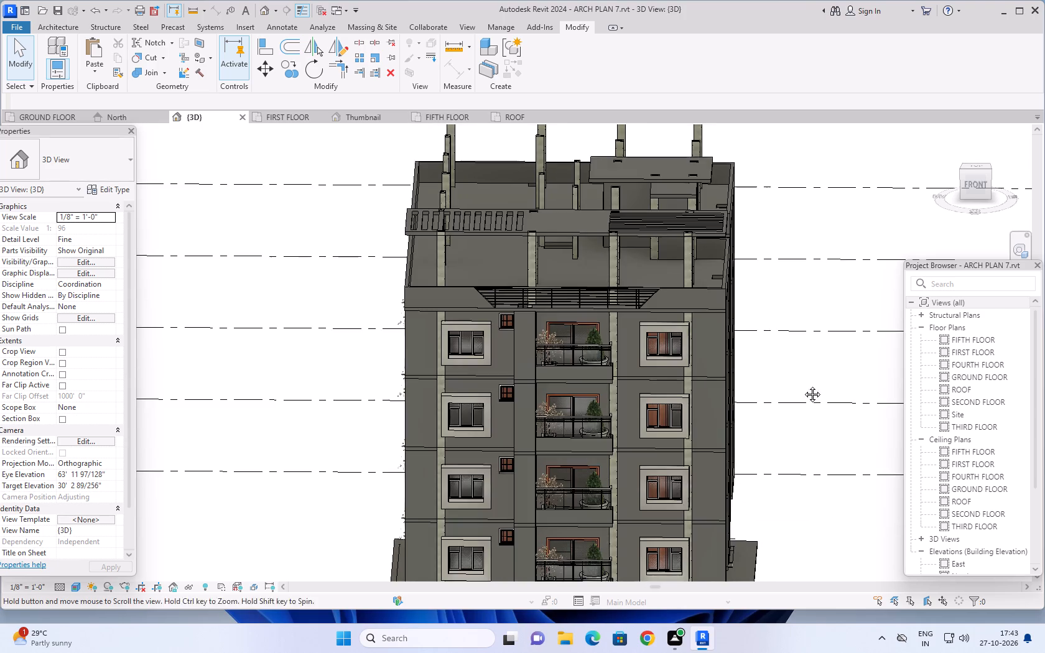
pyautogui.moveTo(803, 385); pyautogui.dragTo(797, 329, button='middle')
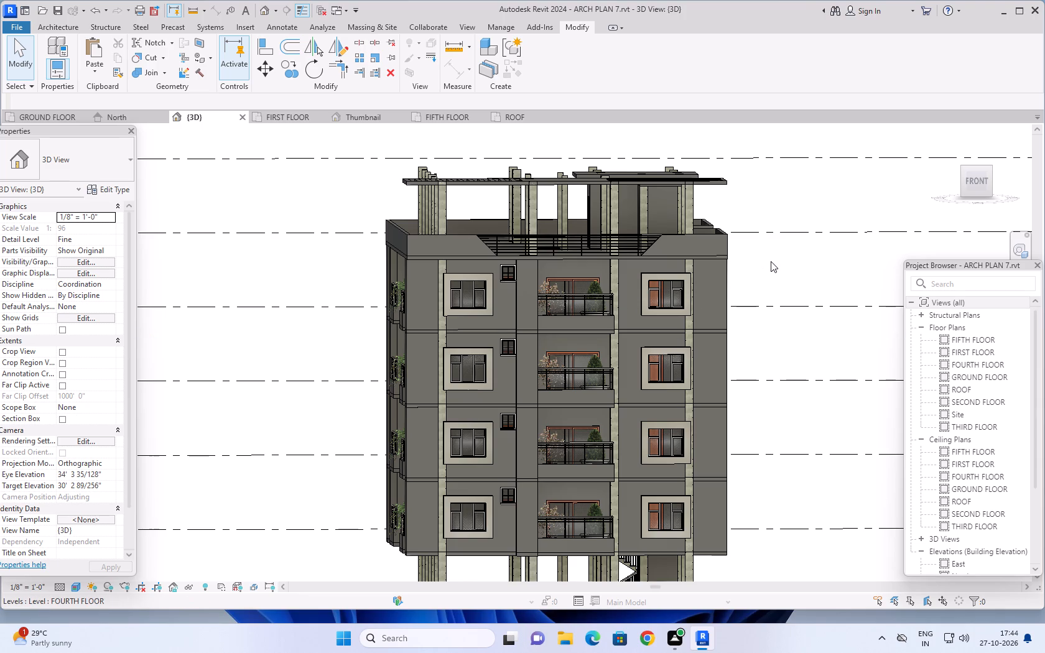
pyautogui.moveTo(778, 265); pyautogui.dragTo(756, 328, button='middle')
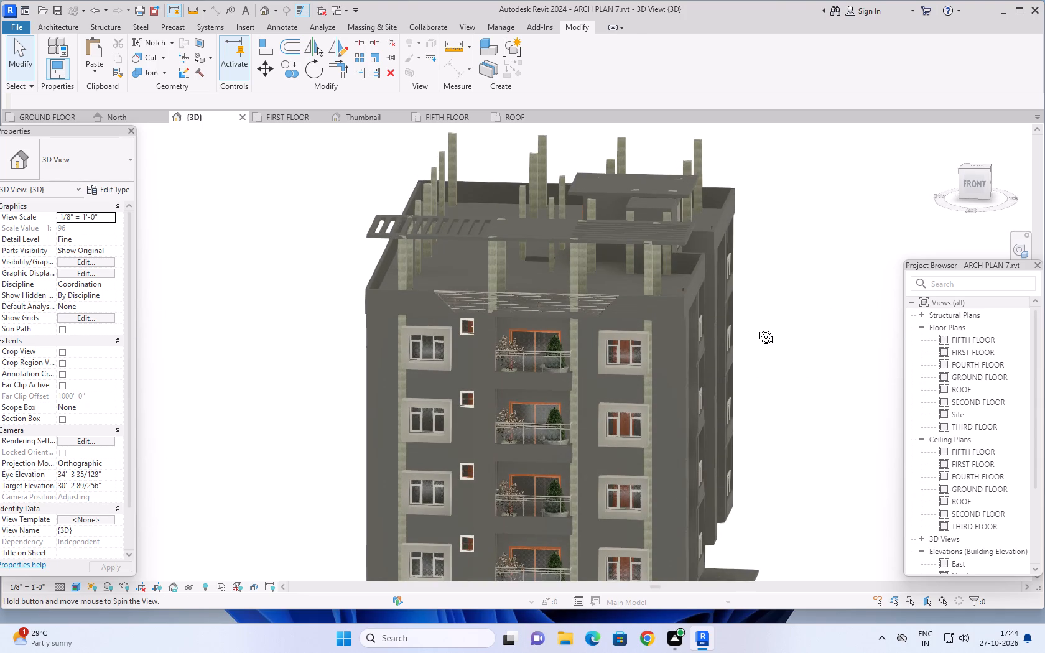
pyautogui.moveTo(756, 328); pyautogui.dragTo(766, 300, button='middle')
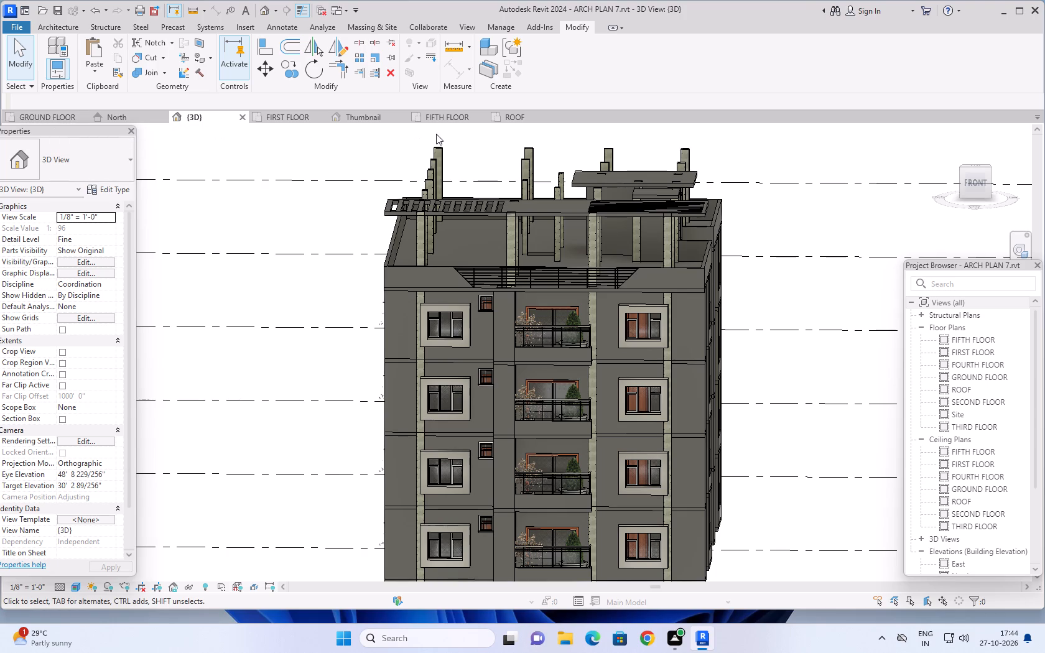
# Inspect the properties of the front parapet wall around the terrace railing in the 3D view.
pyautogui.click(665, 271)
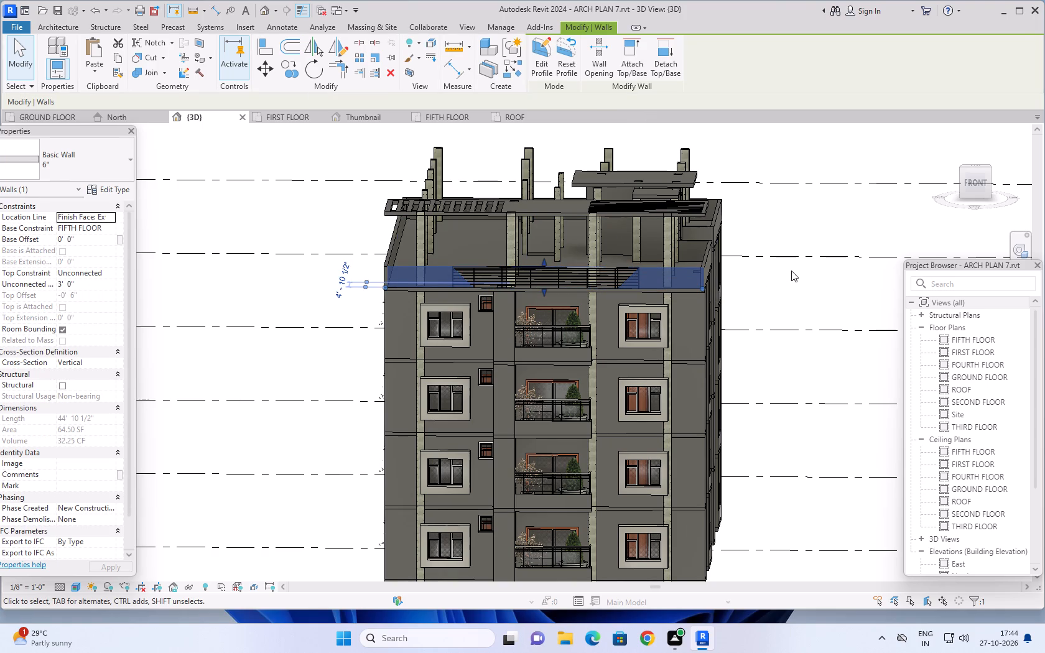
pyautogui.press('Escape')
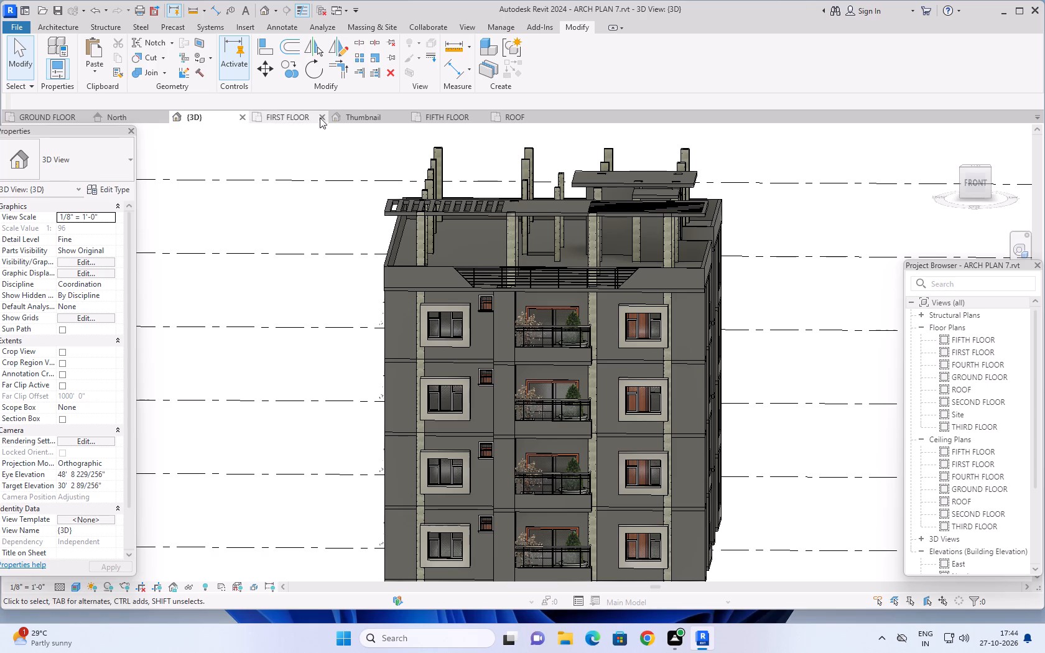
# Switch to the FIFTH FLOOR plan and inspect the front parapet wall with the railing opening.
pyautogui.click(448, 114)
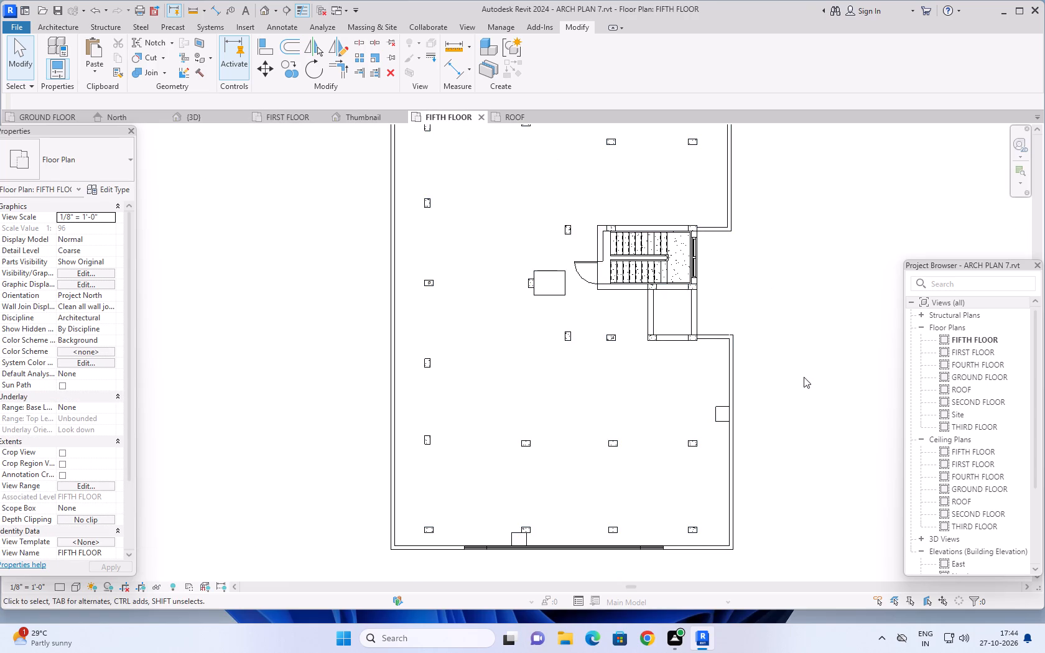
pyautogui.moveTo(804, 373); pyautogui.dragTo(771, 268, button='middle')
pyautogui.scroll(3, 672, 490)
pyautogui.scroll(1, 627, 437)
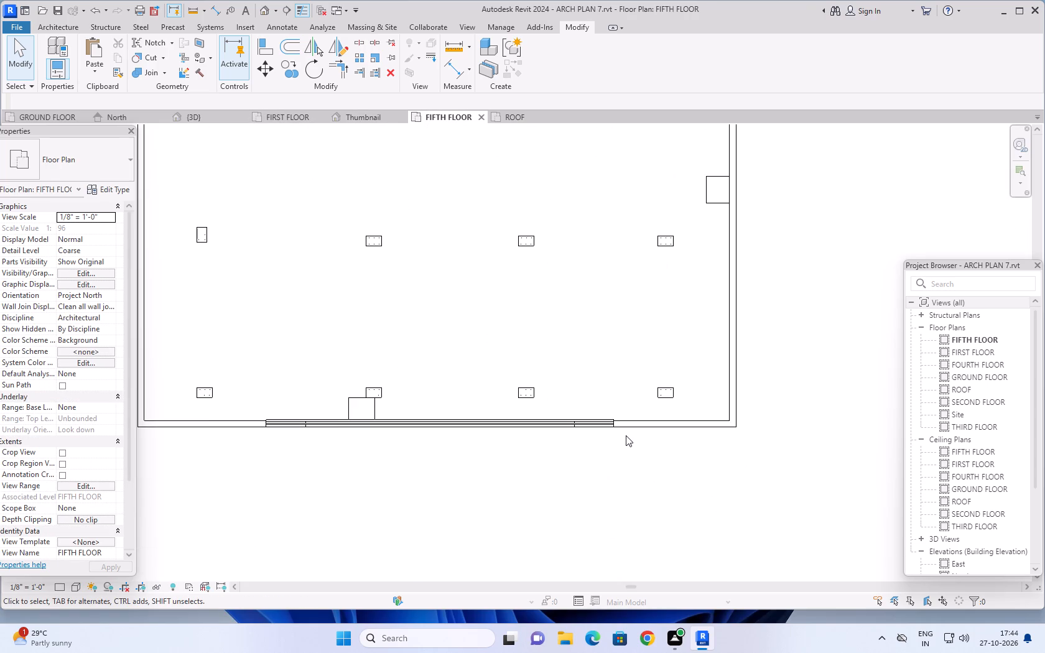
pyautogui.scroll(1, 626, 435)
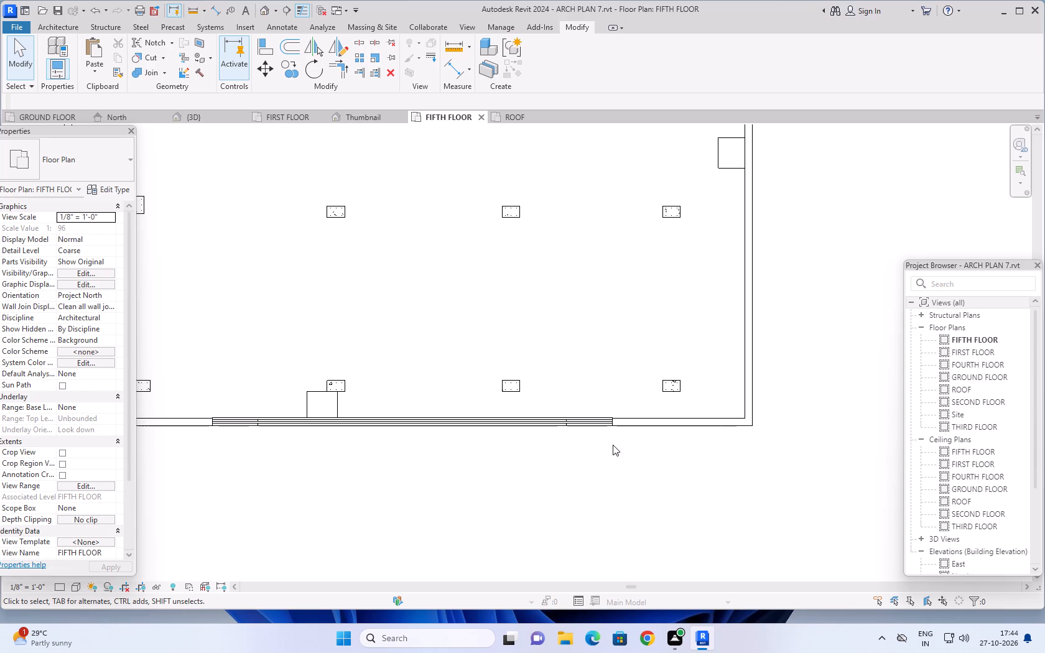
pyautogui.click(642, 421)
pyautogui.scroll(-1, 653, 466)
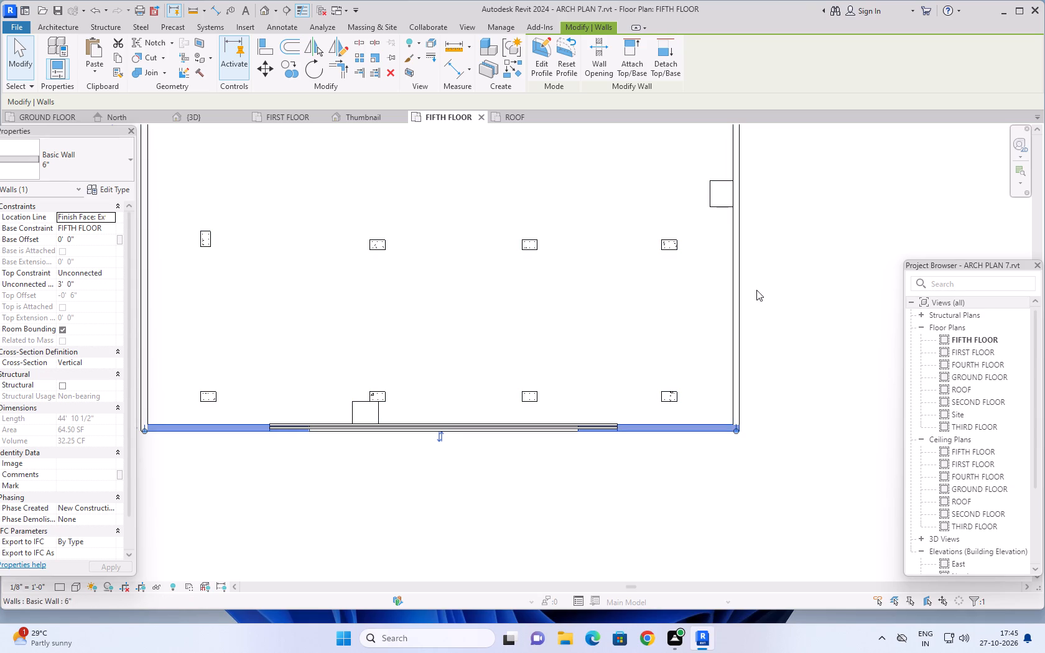
pyautogui.scroll(-1, 773, 288)
pyautogui.moveTo(794, 271); pyautogui.dragTo(786, 296, button='middle')
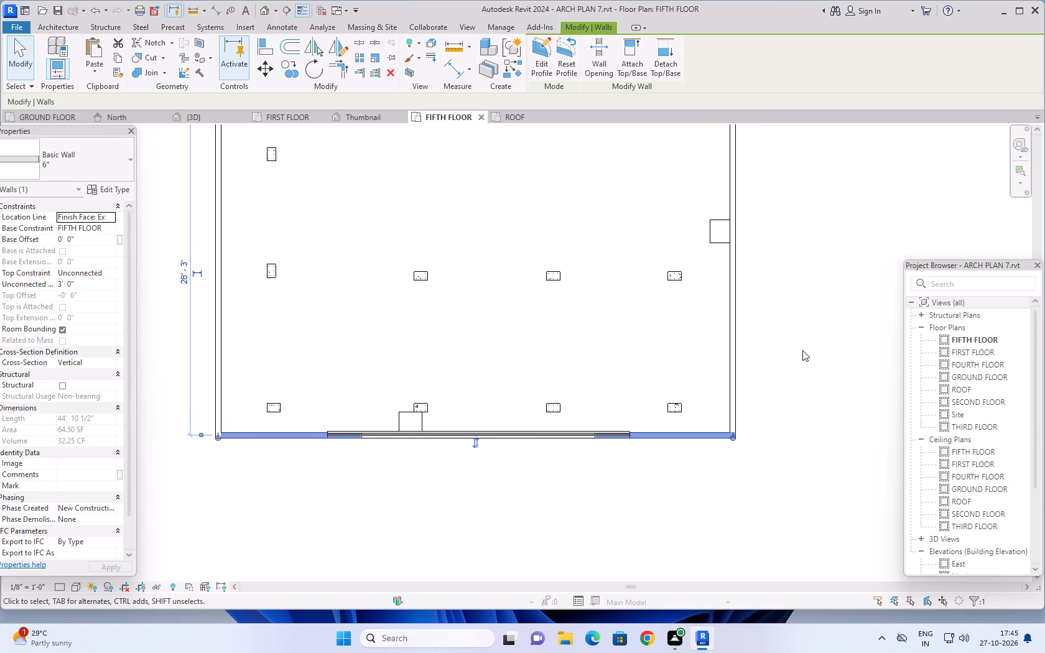
pyautogui.press('Escape')
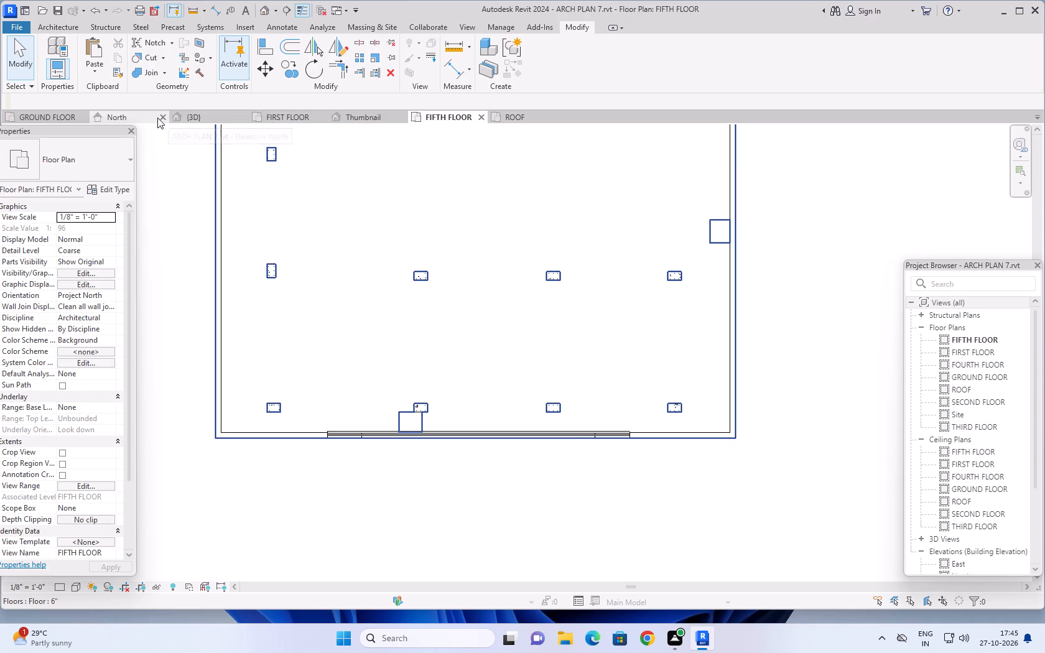
# Return to the 3D view and examine the front parapet, terrace railing and upper balconies up close.
pyautogui.click(197, 116)
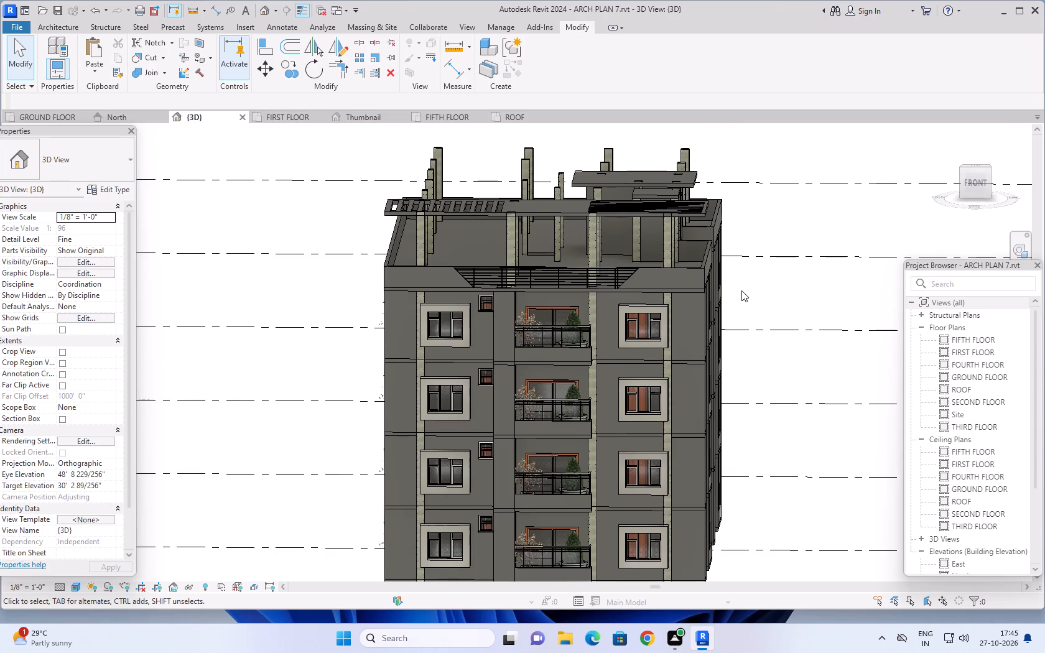
pyautogui.scroll(3, 741, 290)
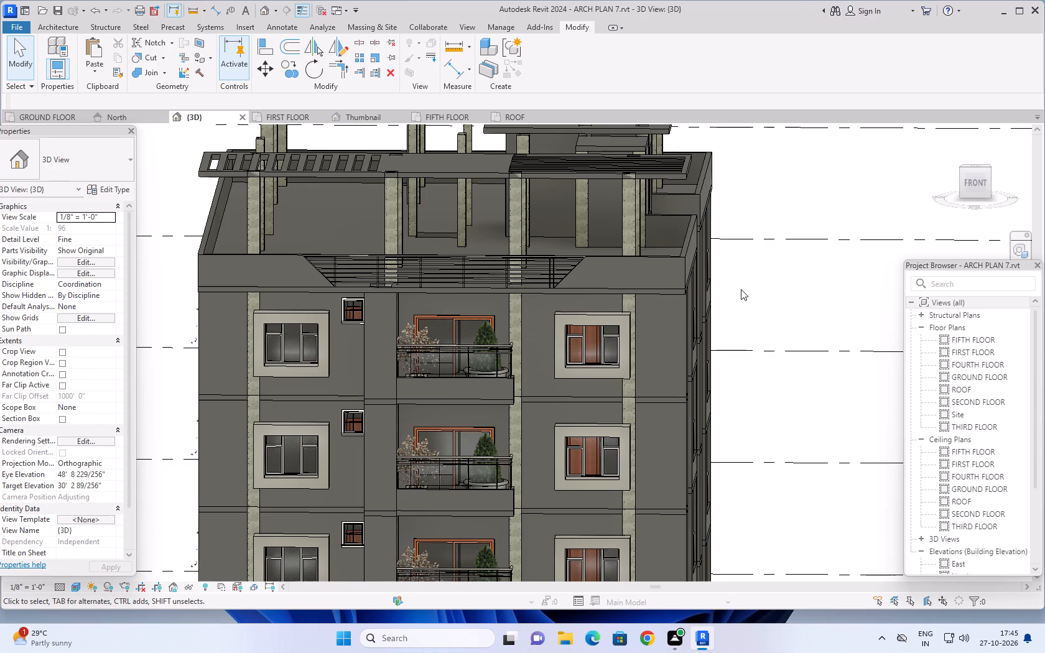
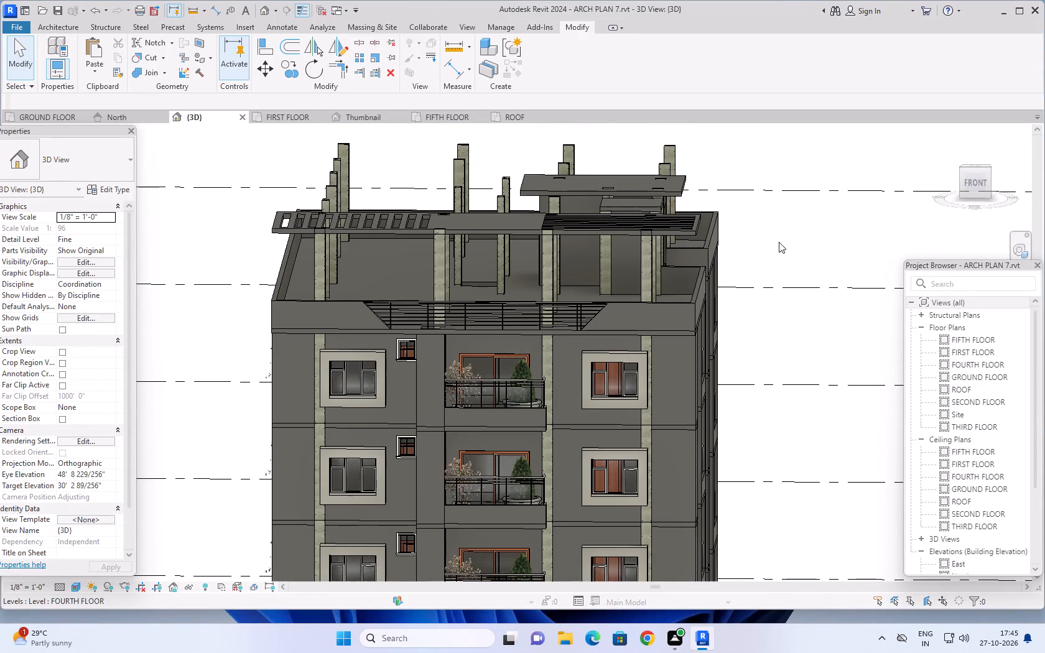
# Examine the roof terrace from above the front facade, and compare it with the front parapet and columns on the FIFTH FLOOR plan.
pyautogui.keyDown('shift'); pyautogui.moveTo(779, 243); pyautogui.dragTo(761, 389, button='middle'); pyautogui.keyUp('shift')
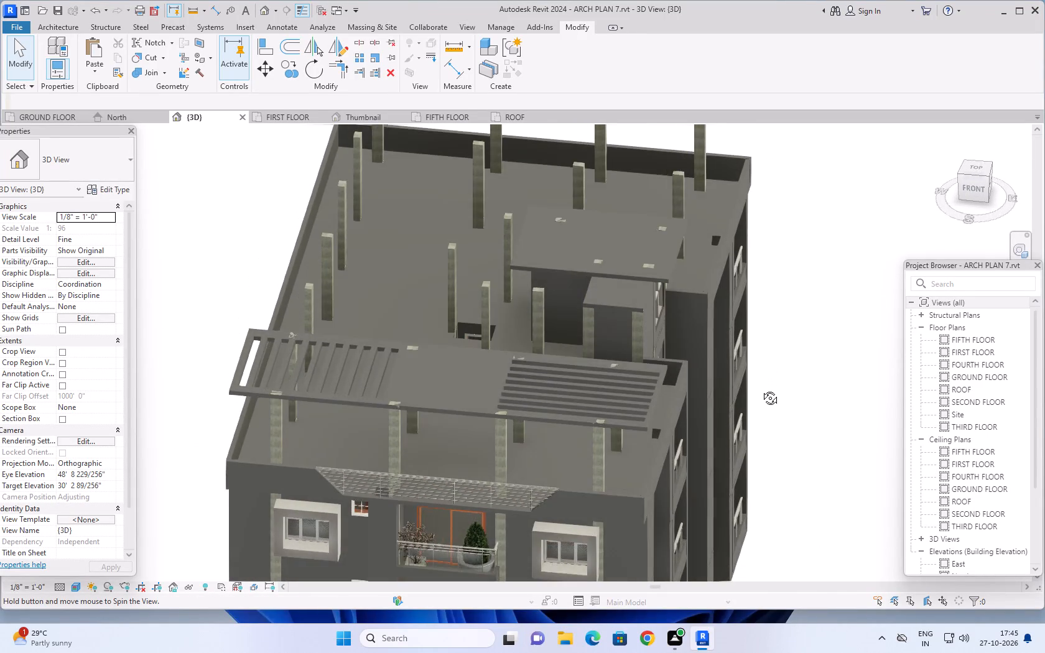
pyautogui.keyDown('shift'); pyautogui.moveTo(761, 389); pyautogui.dragTo(783, 371, button='middle'); pyautogui.keyUp('shift')
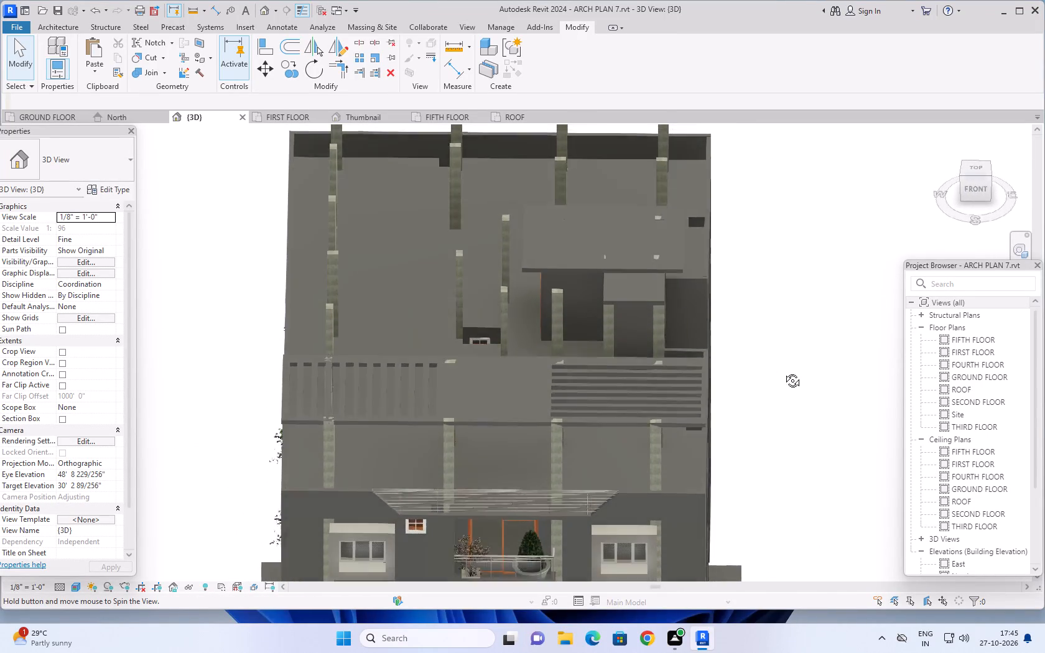
pyautogui.keyDown('shift'); pyautogui.moveTo(783, 371); pyautogui.dragTo(776, 359, button='middle'); pyautogui.keyUp('shift')
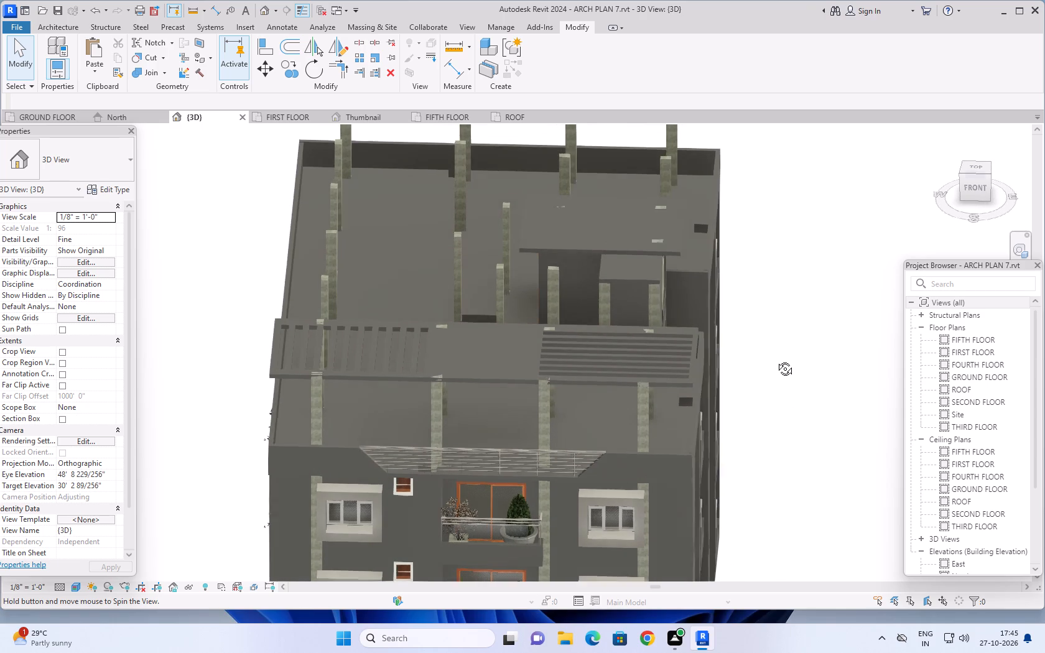
pyautogui.keyDown('shift'); pyautogui.moveTo(776, 359); pyautogui.dragTo(776, 362, button='middle'); pyautogui.keyUp('shift')
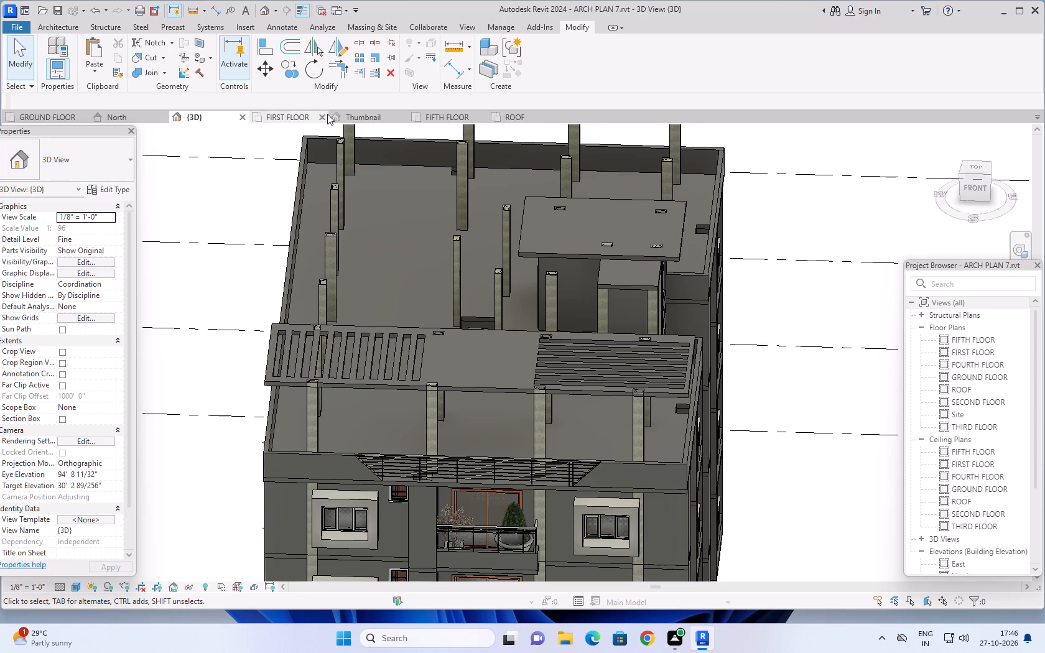
pyautogui.click(440, 112)
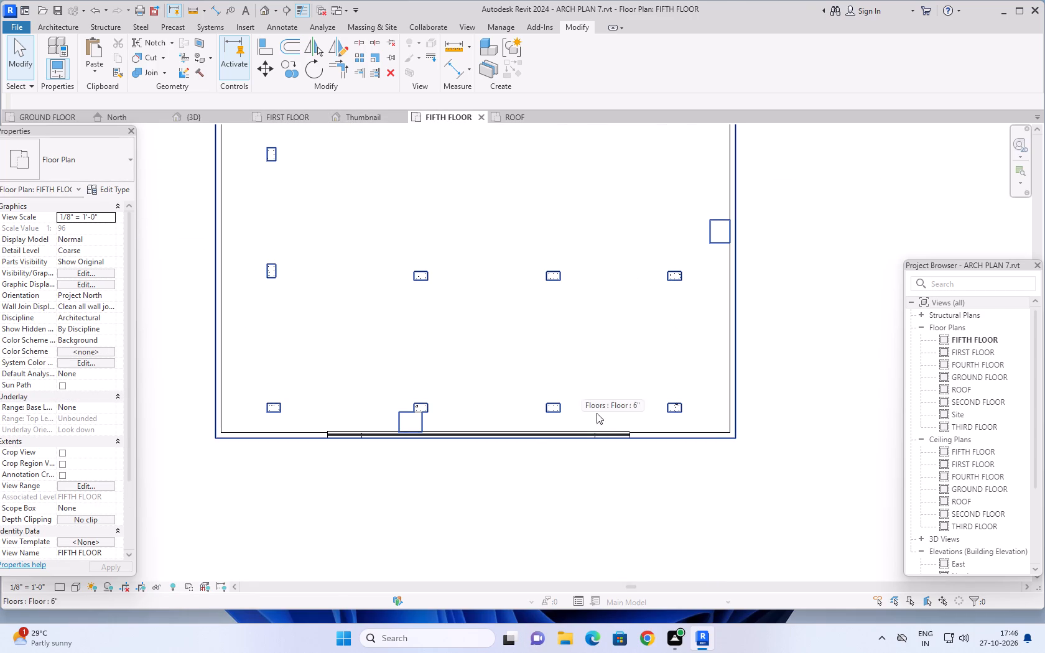
pyautogui.click(59, 24)
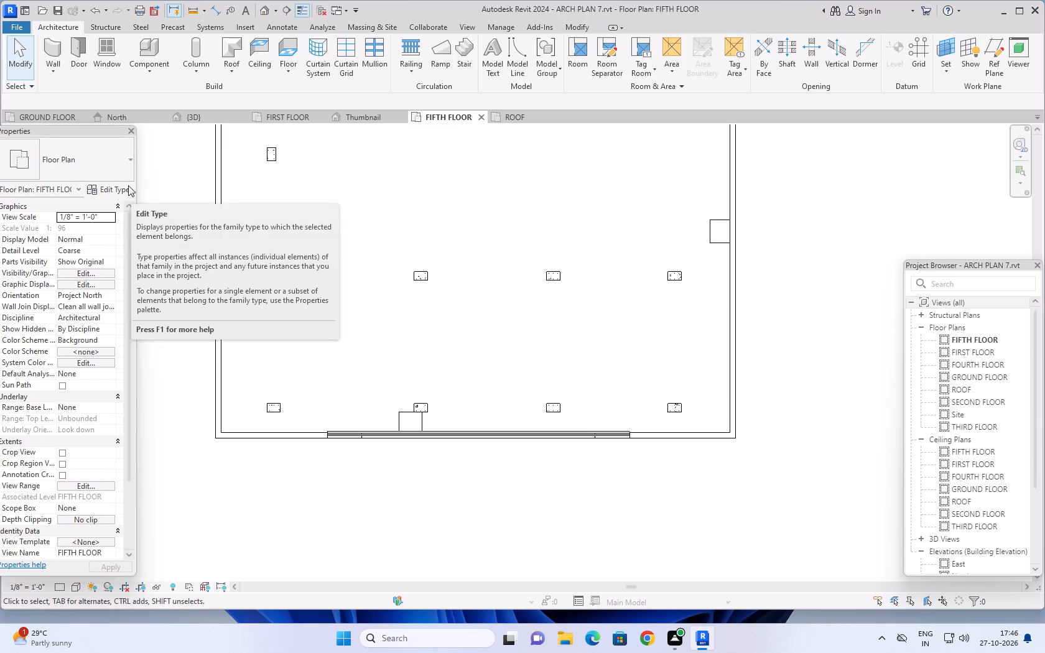
pyautogui.scroll(-3, 146, 216)
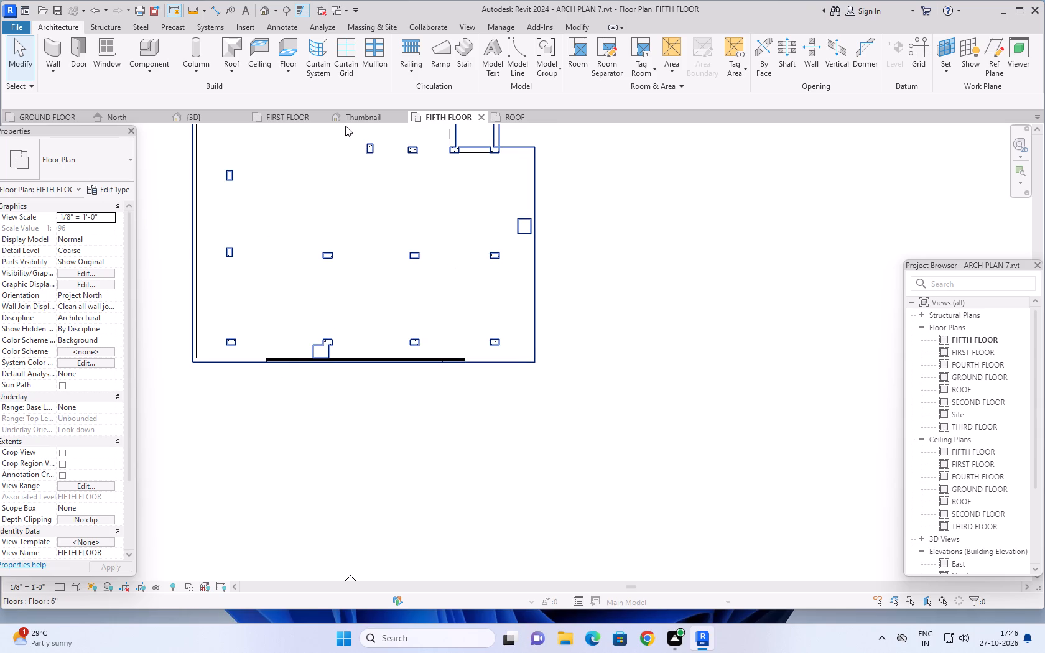
# Return to the 3D view and examine the building's right side, from the stair-head windows down to the ground-floor columns and lift.
pyautogui.click(210, 115)
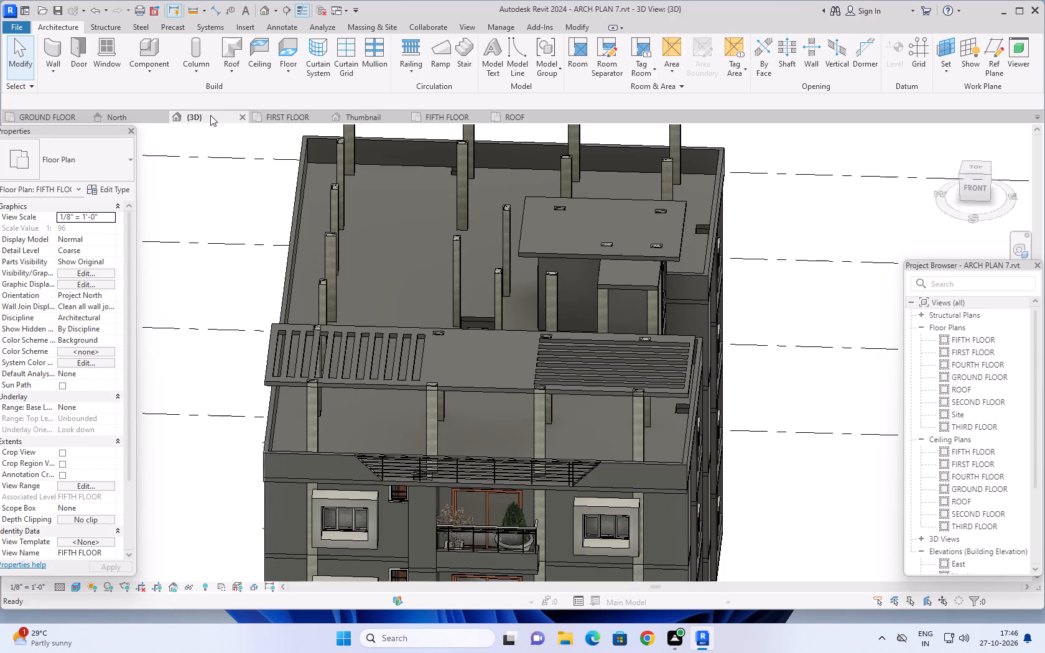
pyautogui.moveTo(853, 500); pyautogui.dragTo(582, 343, button='middle')
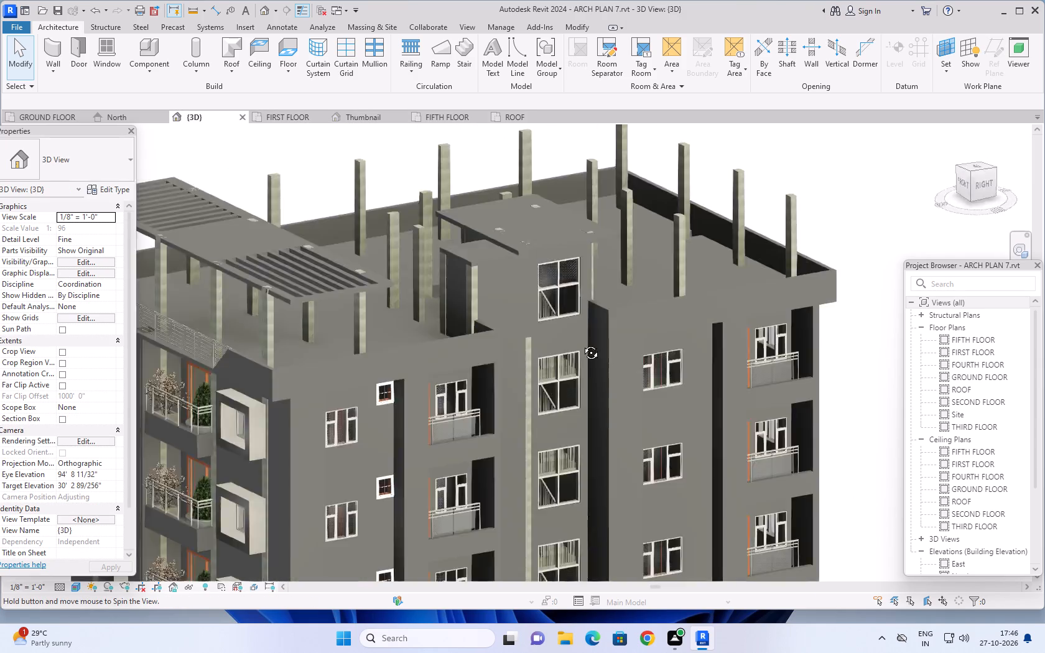
pyautogui.moveTo(582, 343); pyautogui.dragTo(575, 331, button='middle')
pyautogui.scroll(-6, 714, 496)
pyautogui.moveTo(770, 507); pyautogui.dragTo(764, 379, button='middle')
pyautogui.scroll(10, 547, 509)
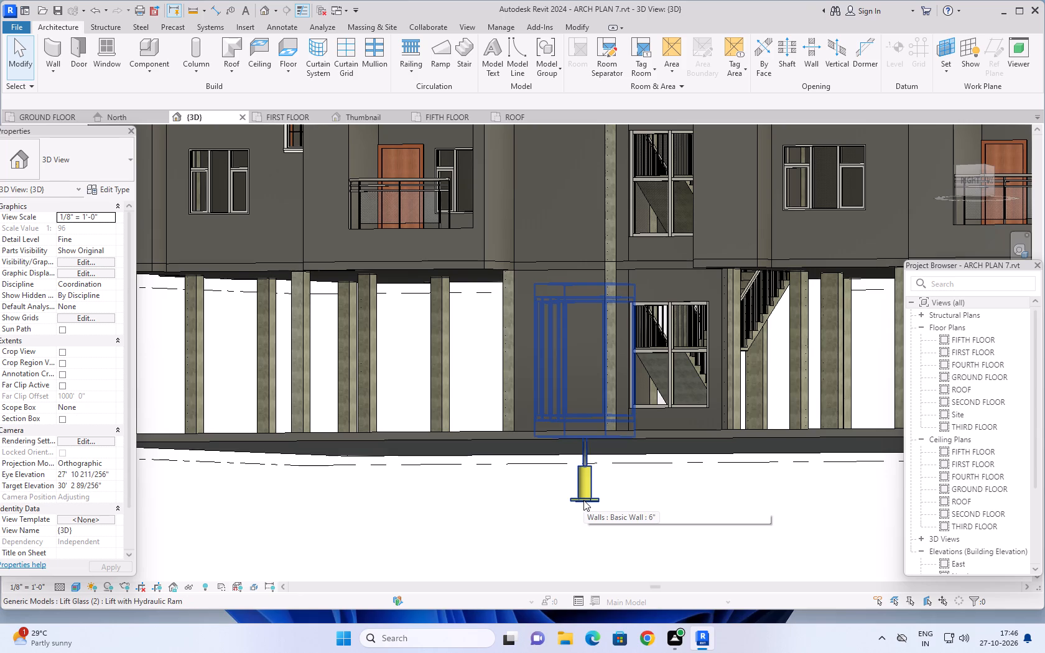
pyautogui.scroll(-5, 563, 520)
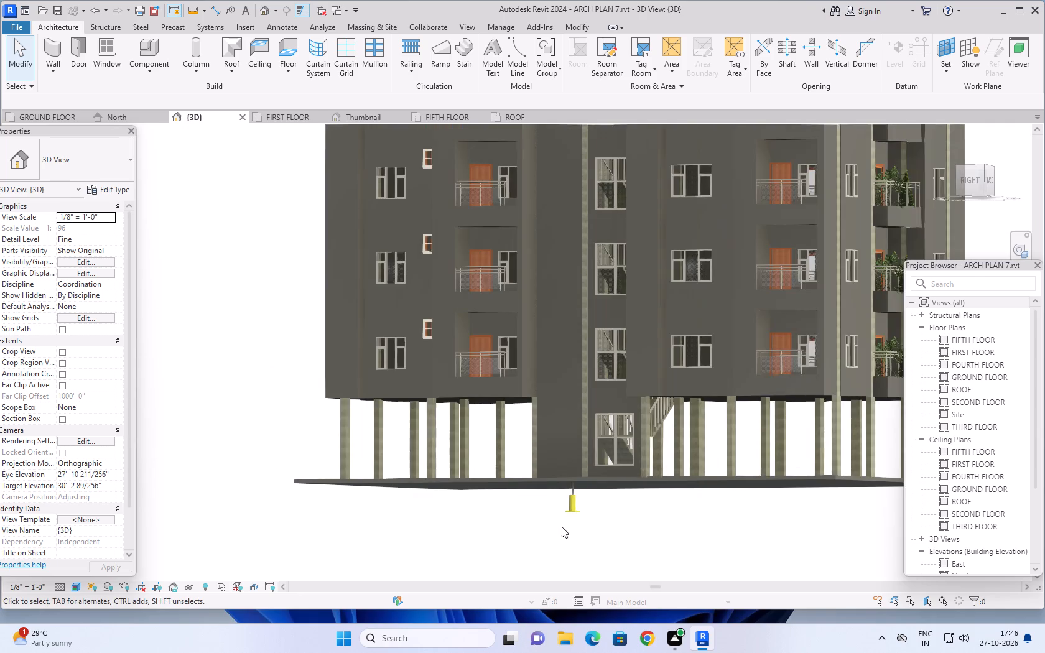
pyautogui.scroll(-7, 563, 527)
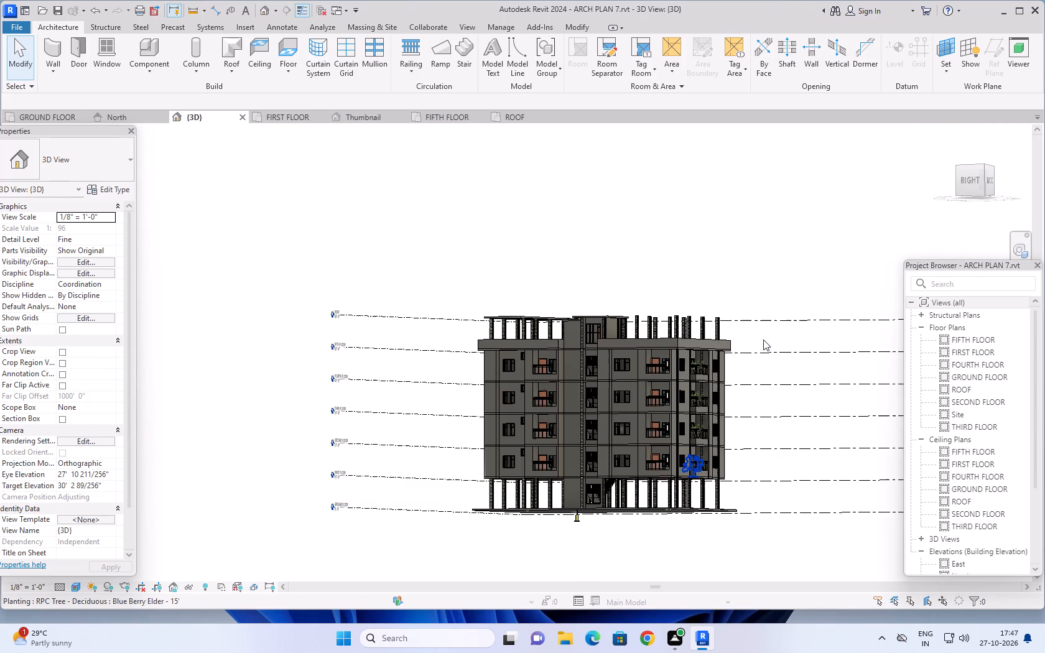
# Examine the building's rear and left sides, ending on the roof terrace, pergola and front parapet seen from above the front-left corner.
pyautogui.moveTo(763, 340); pyautogui.dragTo(557, 525, button='middle')
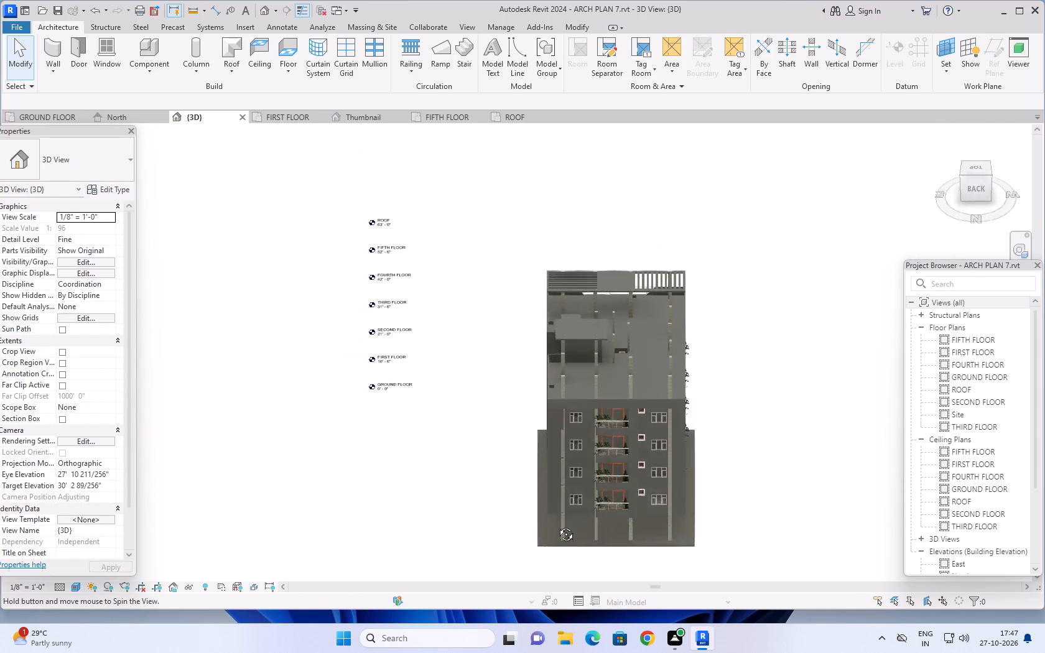
pyautogui.moveTo(557, 525); pyautogui.dragTo(419, 475, button='middle')
pyautogui.moveTo(782, 387); pyautogui.dragTo(613, 540, button='middle')
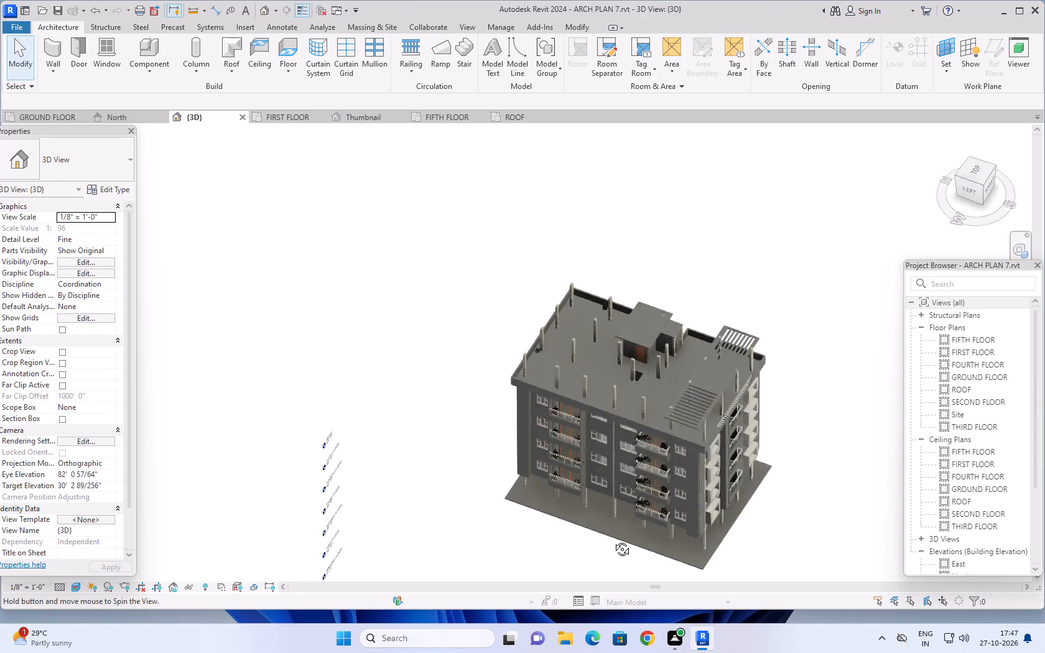
pyautogui.moveTo(613, 540); pyautogui.dragTo(570, 534, button='middle')
pyautogui.scroll(3, 611, 434)
pyautogui.scroll(1, 718, 440)
pyautogui.moveTo(843, 478); pyautogui.dragTo(842, 473, button='middle')
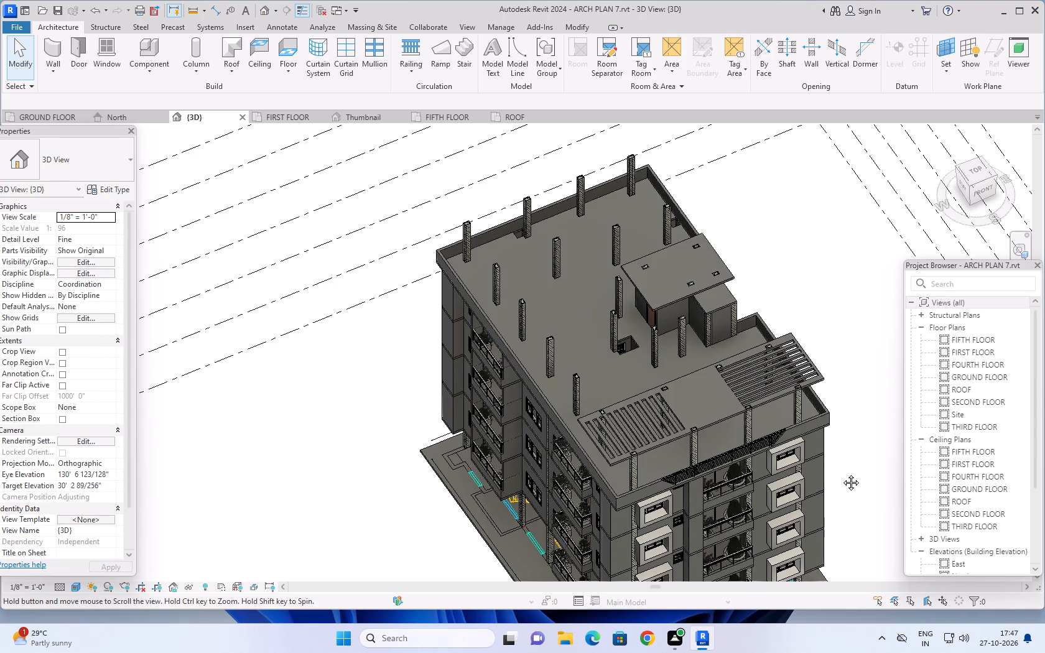
pyautogui.moveTo(842, 473); pyautogui.dragTo(842, 407, button='middle')
pyautogui.keyDown('shift'); pyautogui.moveTo(845, 434); pyautogui.dragTo(855, 372, button='middle'); pyautogui.keyUp('shift')
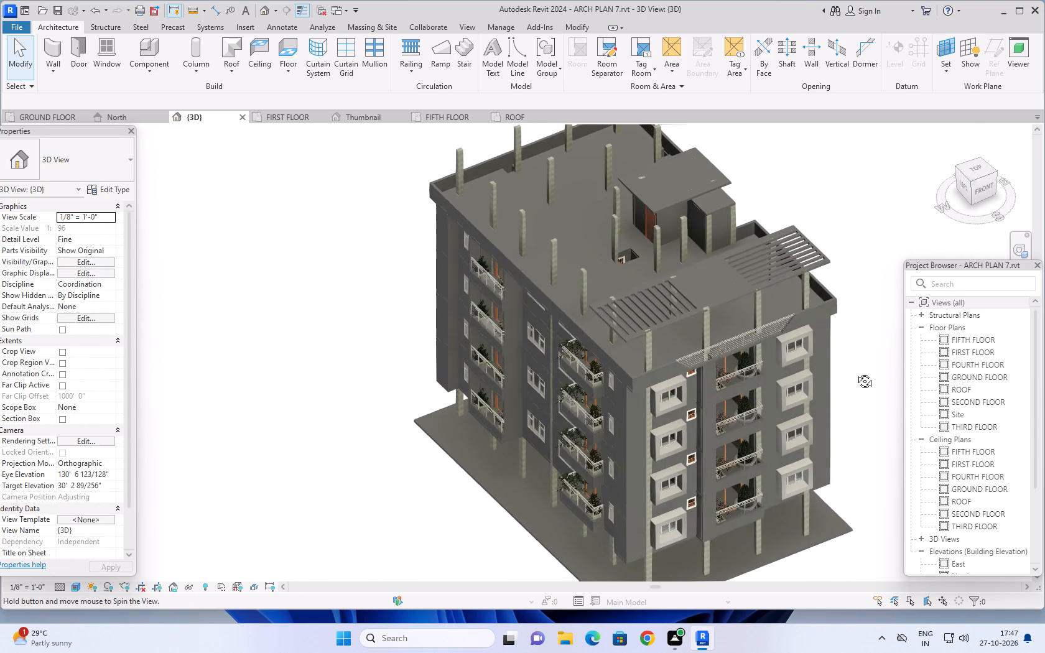
pyautogui.scroll(3, 855, 372)
pyautogui.moveTo(860, 358); pyautogui.dragTo(827, 449, button='middle')
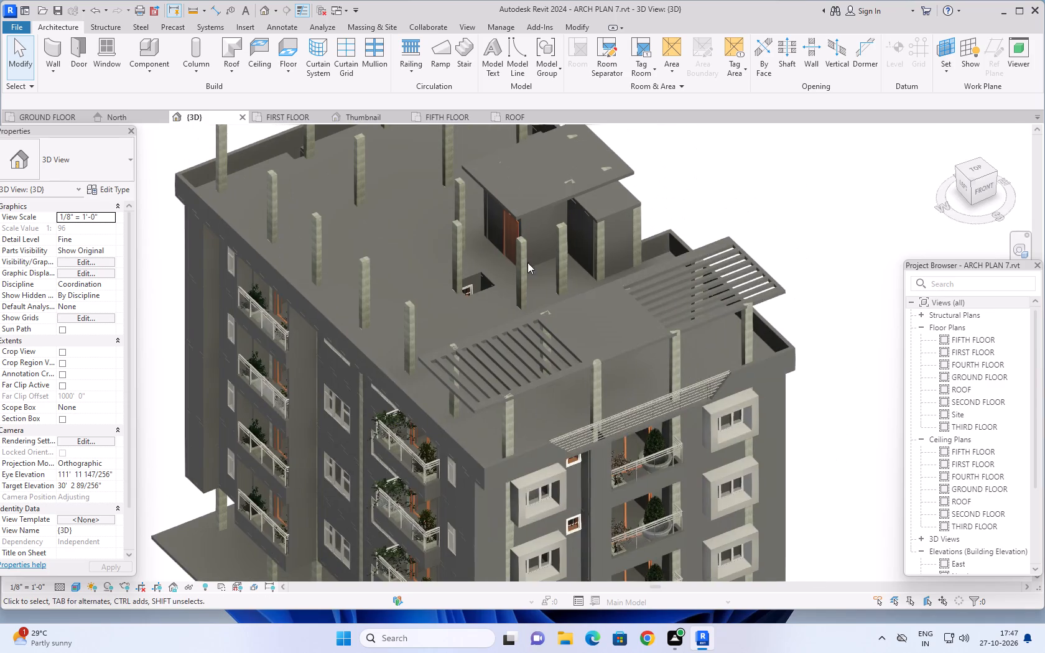
# Start the Wall tool on the FIFTH FLOOR plan and save the project.
pyautogui.click(445, 116)
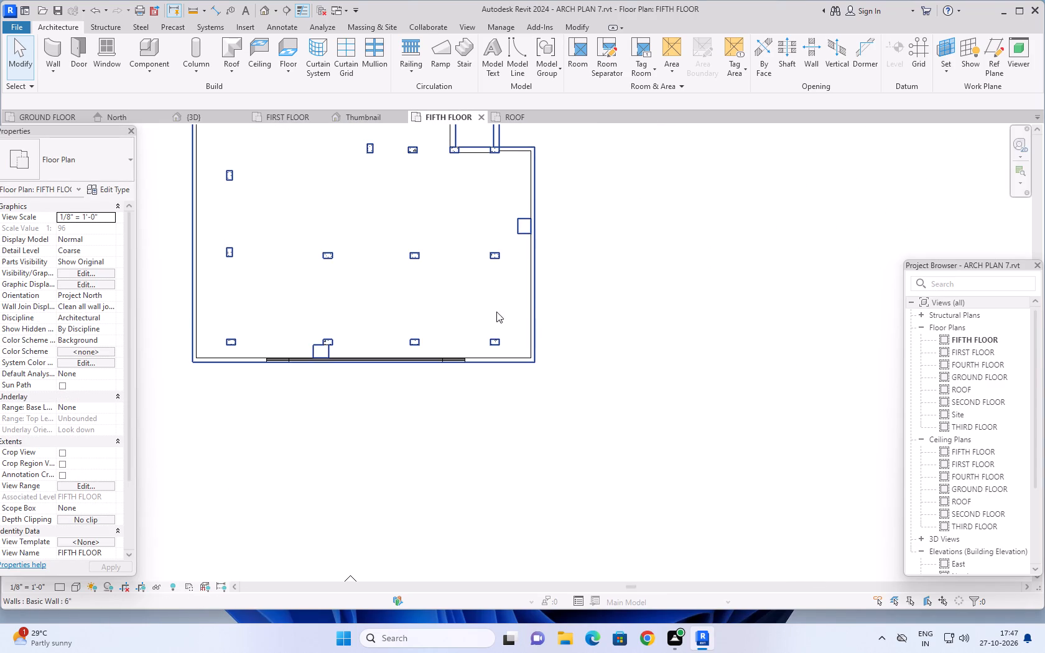
pyautogui.click(49, 48)
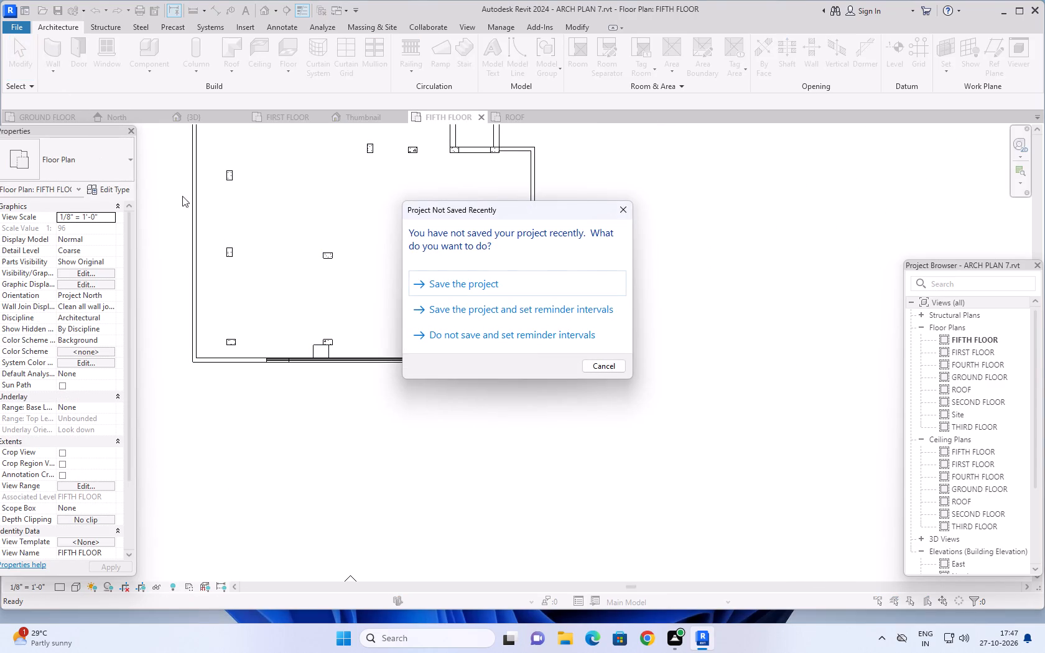
pyautogui.click(624, 215)
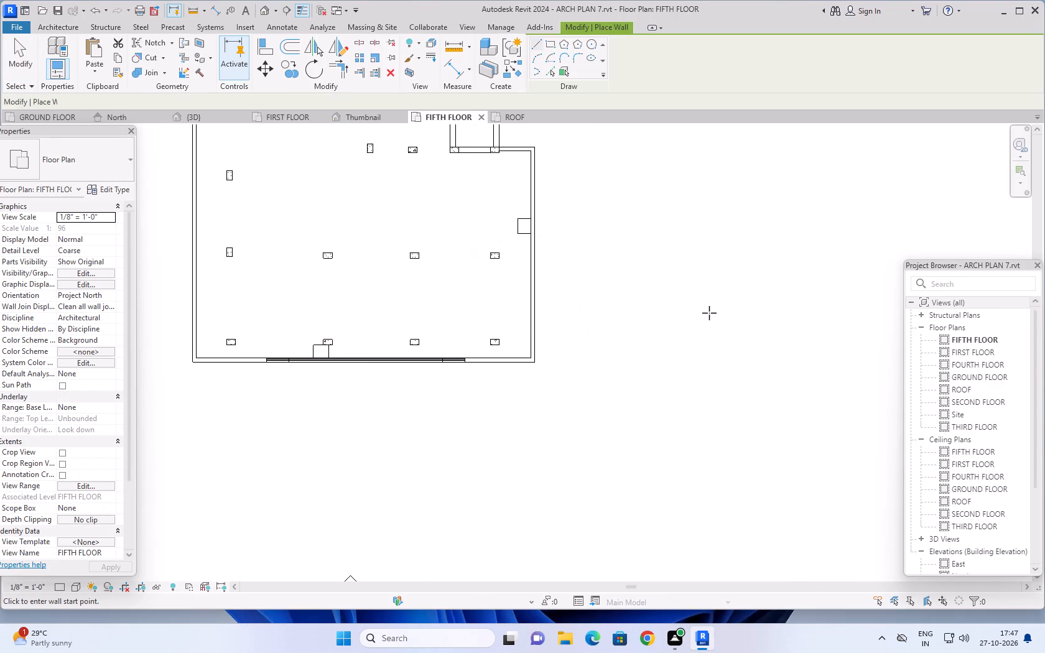
pyautogui.hotkey('ctrl', 's')
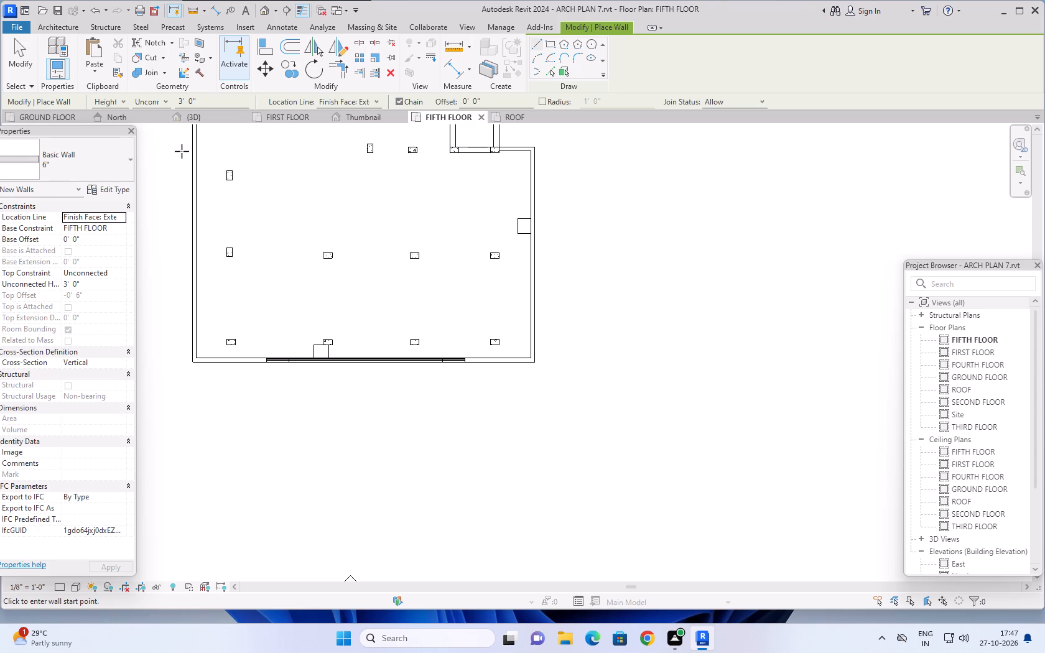
# Set the new 6" wall's base offset to 3' 0" and its top constraint to Up to level: ROOF.
pyautogui.click(88, 239)
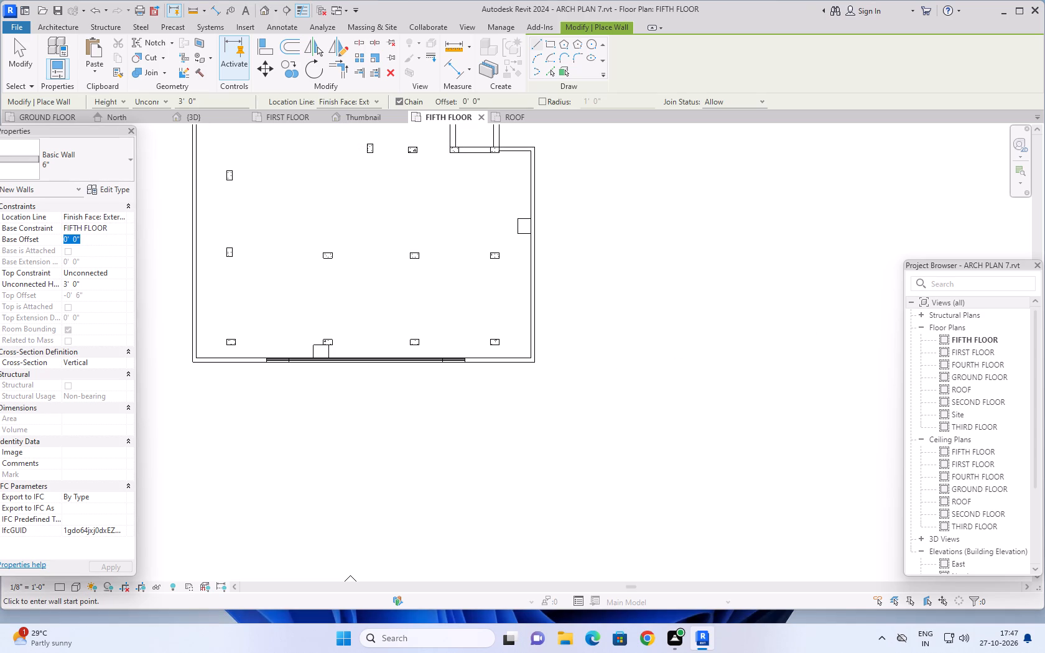
pyautogui.press('3')
pyautogui.press("'")
pyautogui.press('Return')
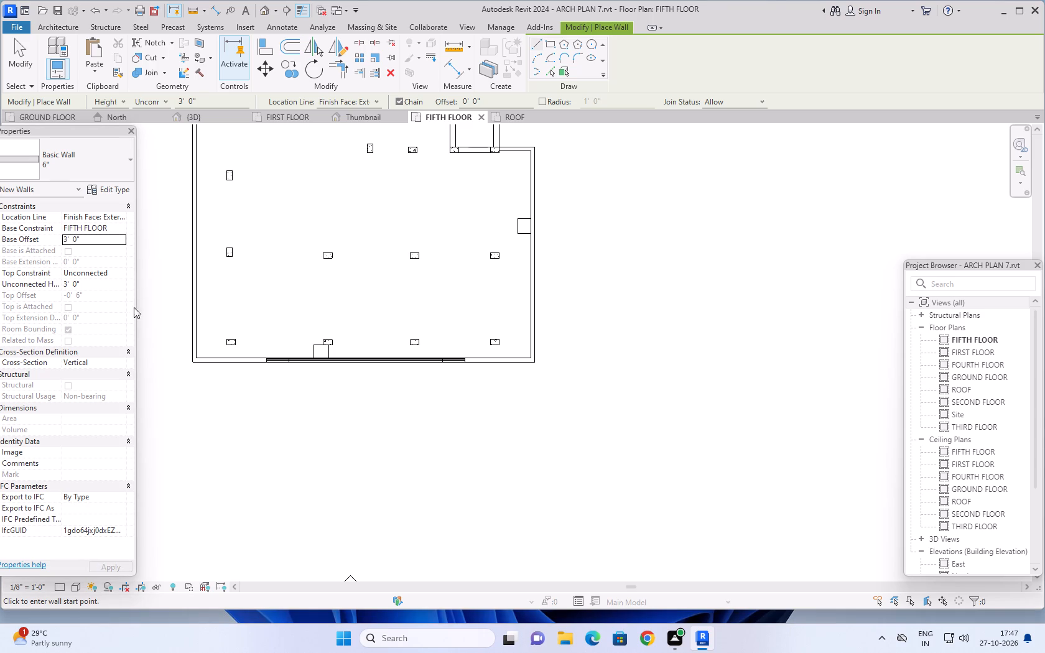
pyautogui.click(116, 272)
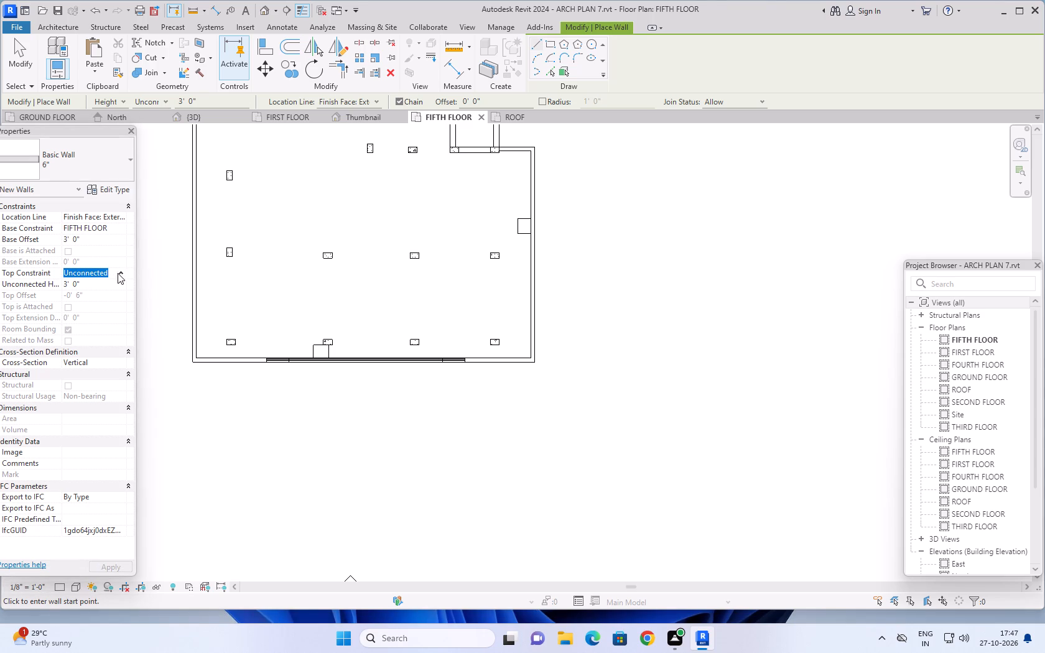
pyautogui.scroll(-6, 118, 325)
pyautogui.click(116, 331)
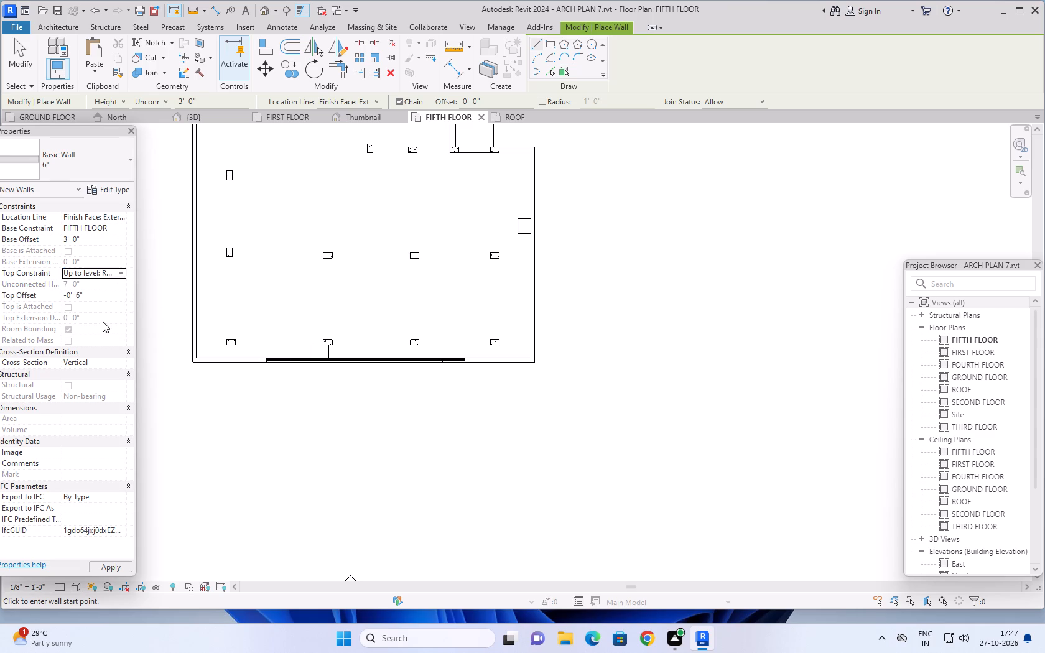
# Draw a wall about 9 ft long over the front parapet, from the building's front-right corner to the near end of the railing opening.
pyautogui.scroll(10, 479, 368)
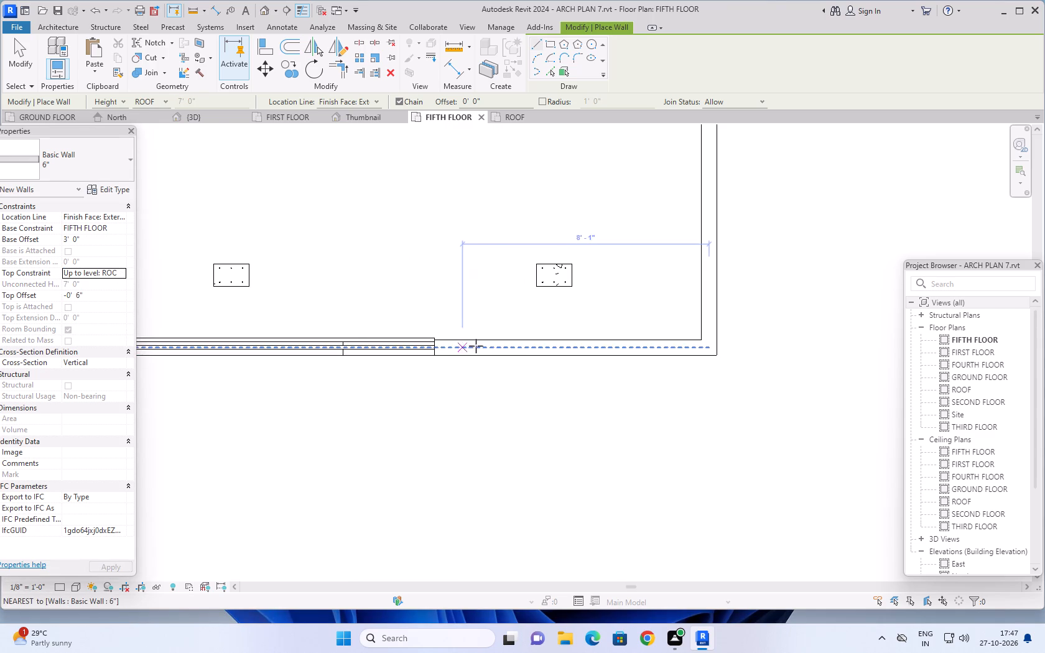
pyautogui.scroll(-1, 626, 410)
pyautogui.moveTo(643, 406); pyautogui.dragTo(601, 434, button='middle')
pyautogui.scroll(-2, 603, 427)
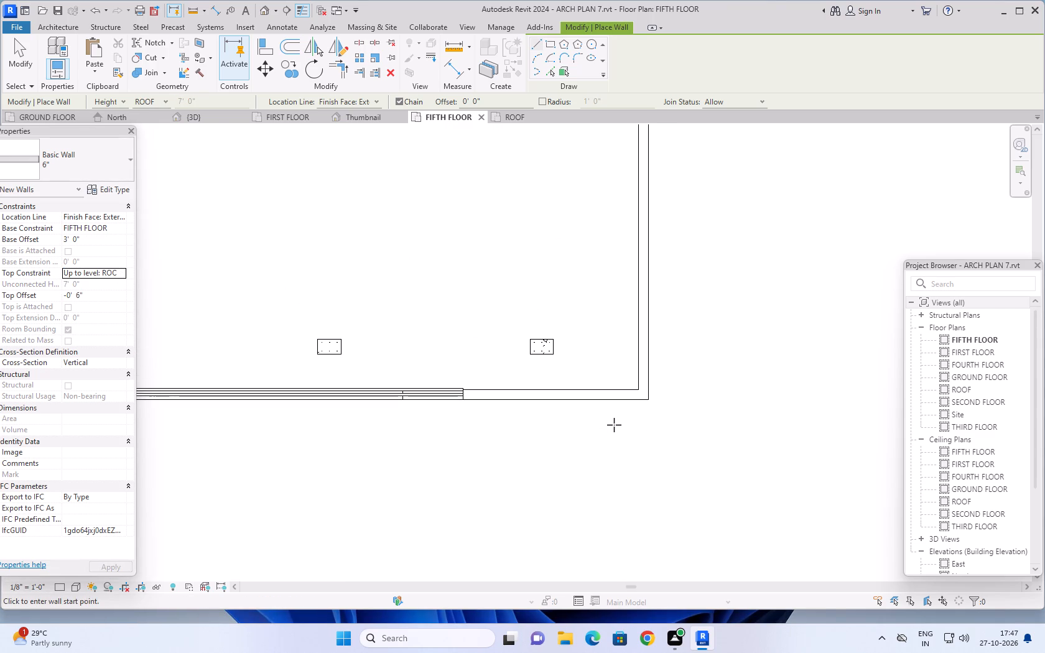
pyautogui.scroll(-5, 614, 425)
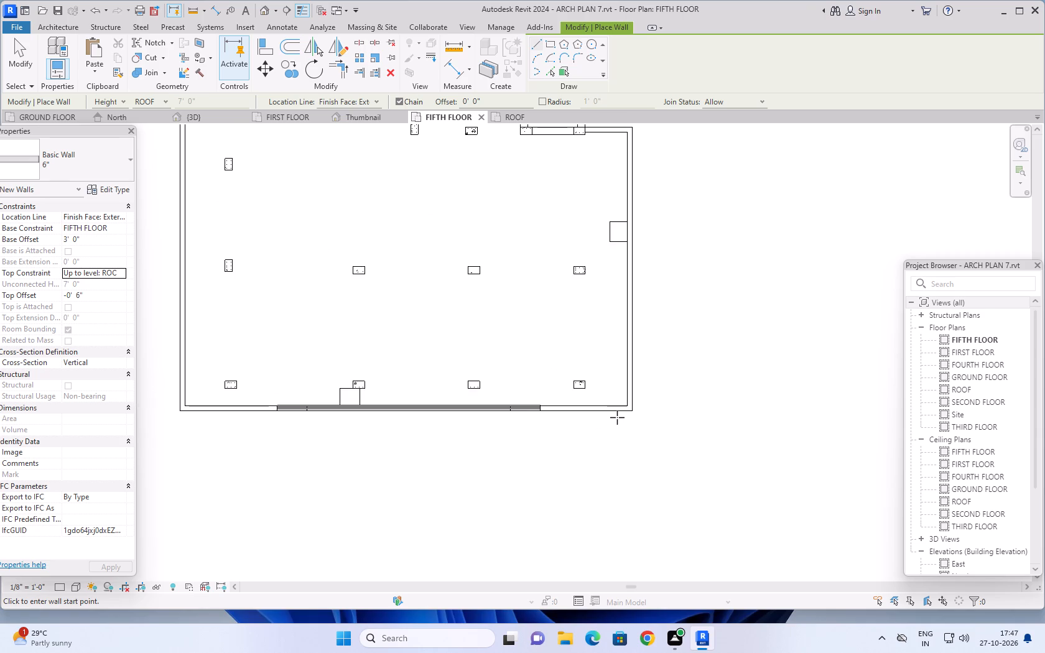
pyautogui.scroll(8, 617, 417)
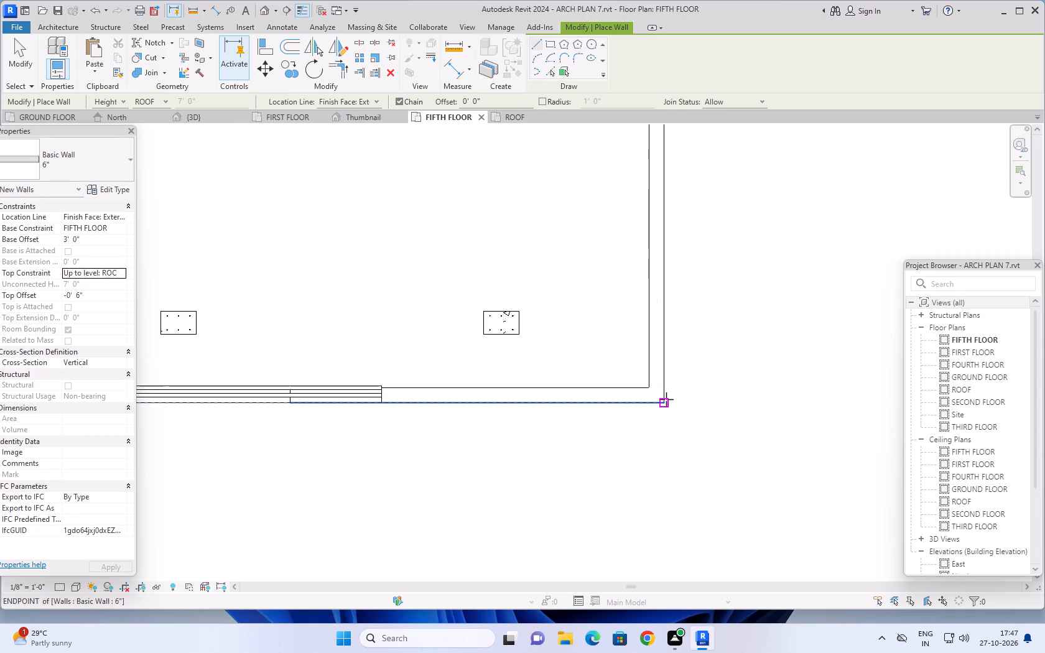
pyautogui.click(666, 399)
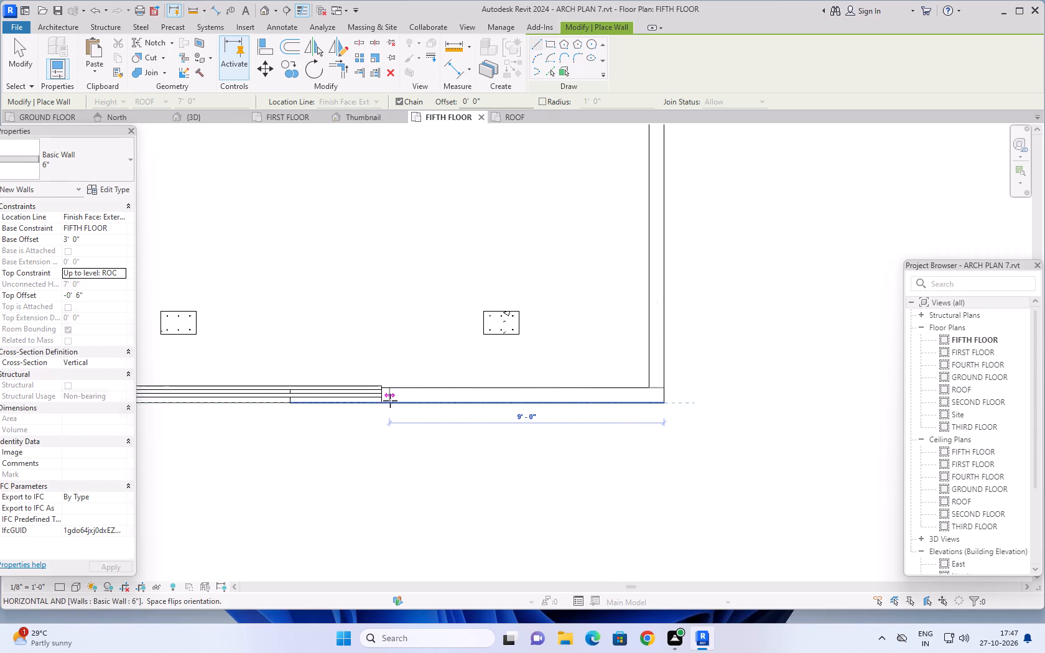
pyautogui.click(384, 402)
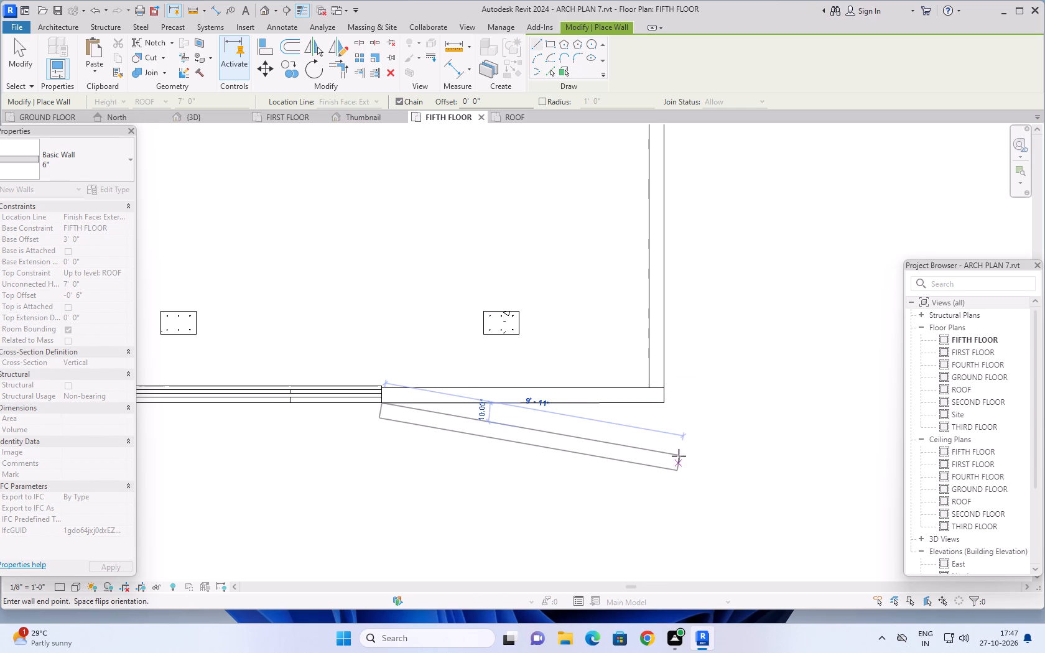
pyautogui.scroll(-5, 679, 458)
pyautogui.moveTo(684, 465); pyautogui.dragTo(580, 488, button='middle')
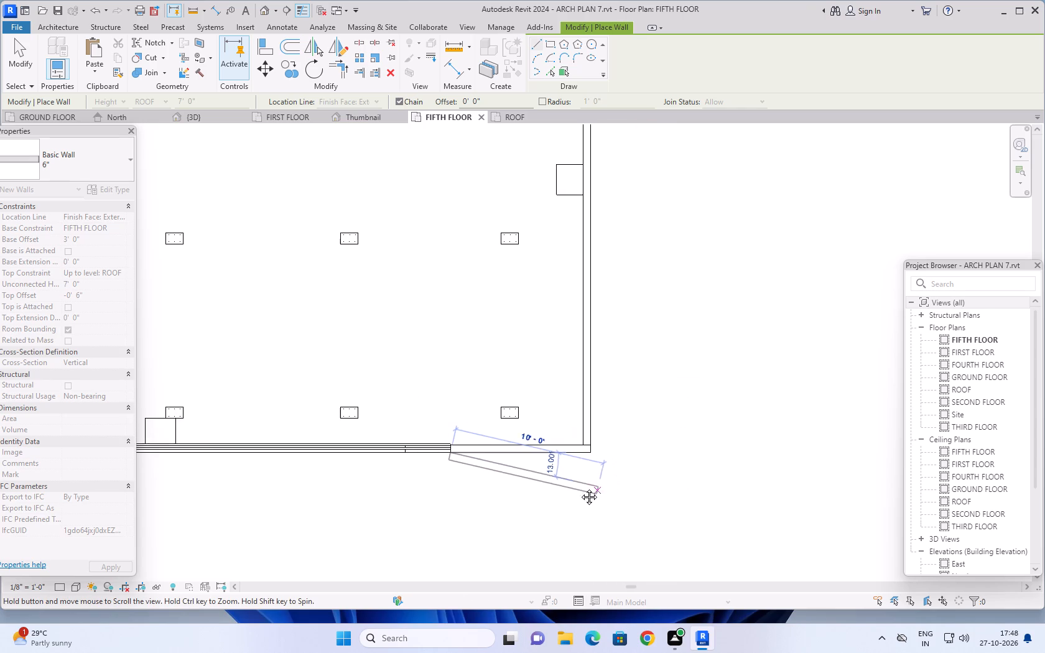
pyautogui.moveTo(580, 488); pyautogui.dragTo(550, 480, button='middle')
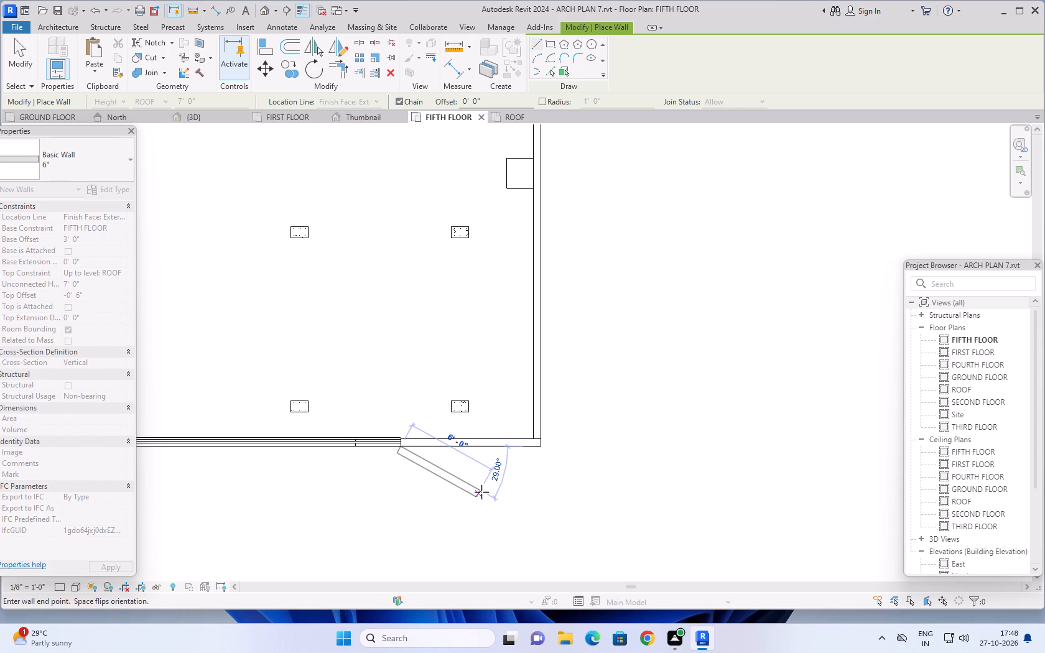
pyautogui.press('Escape')
pyautogui.scroll(-4, 629, 435)
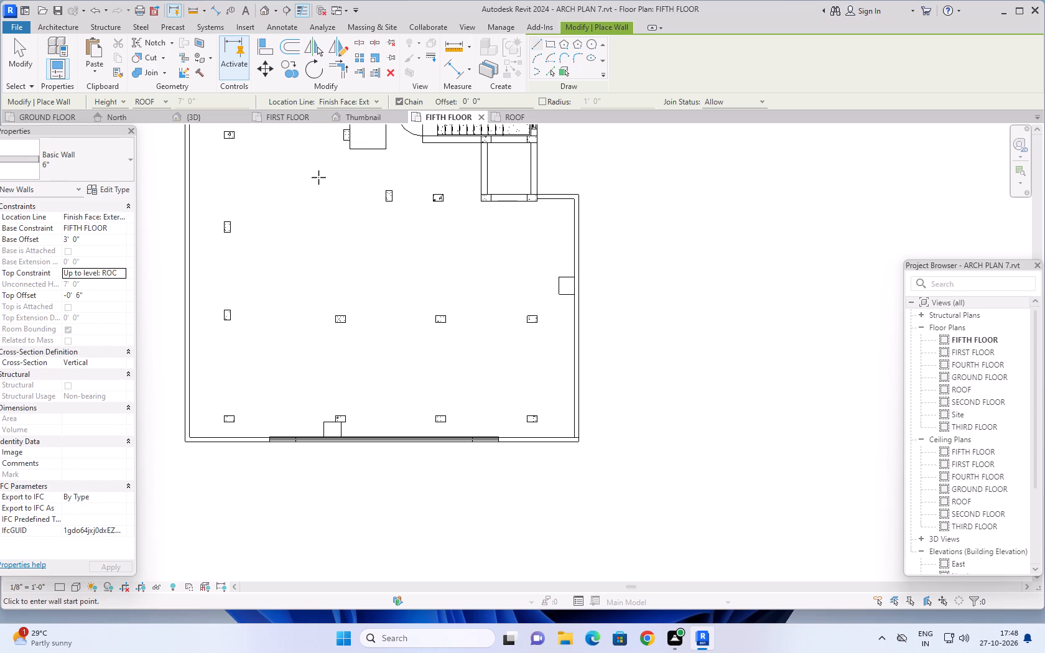
# Examine the new front wall, roof terrace and pergola slab in the 3D view from the front, above and the building's right side.
pyautogui.click(204, 114)
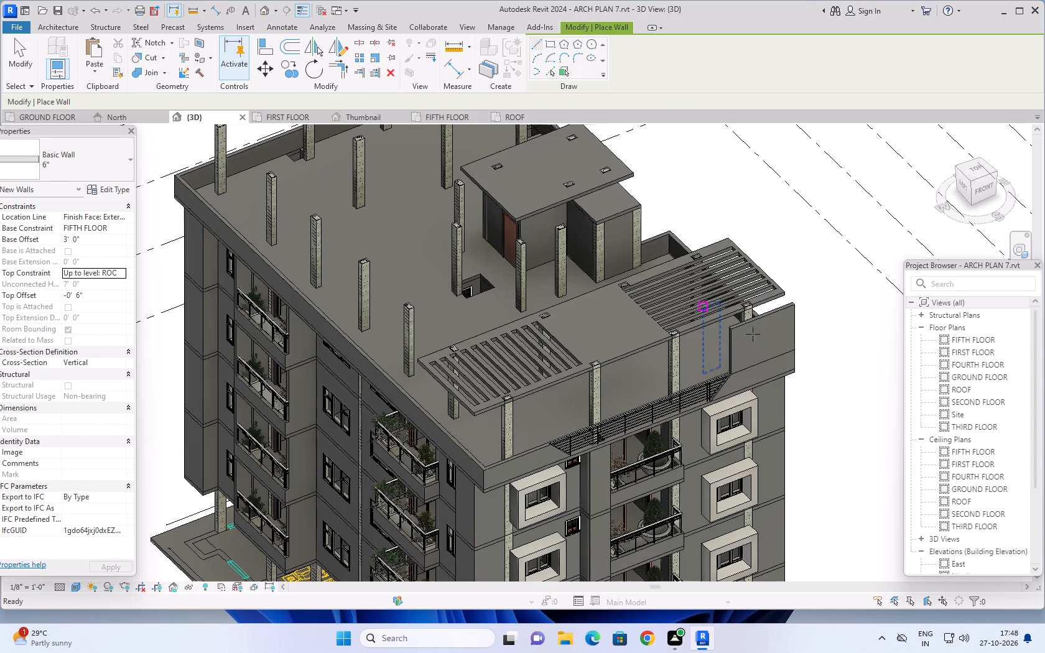
pyautogui.keyDown('shift'); pyautogui.moveTo(810, 272); pyautogui.dragTo(800, 280, button='middle'); pyautogui.keyUp('shift')
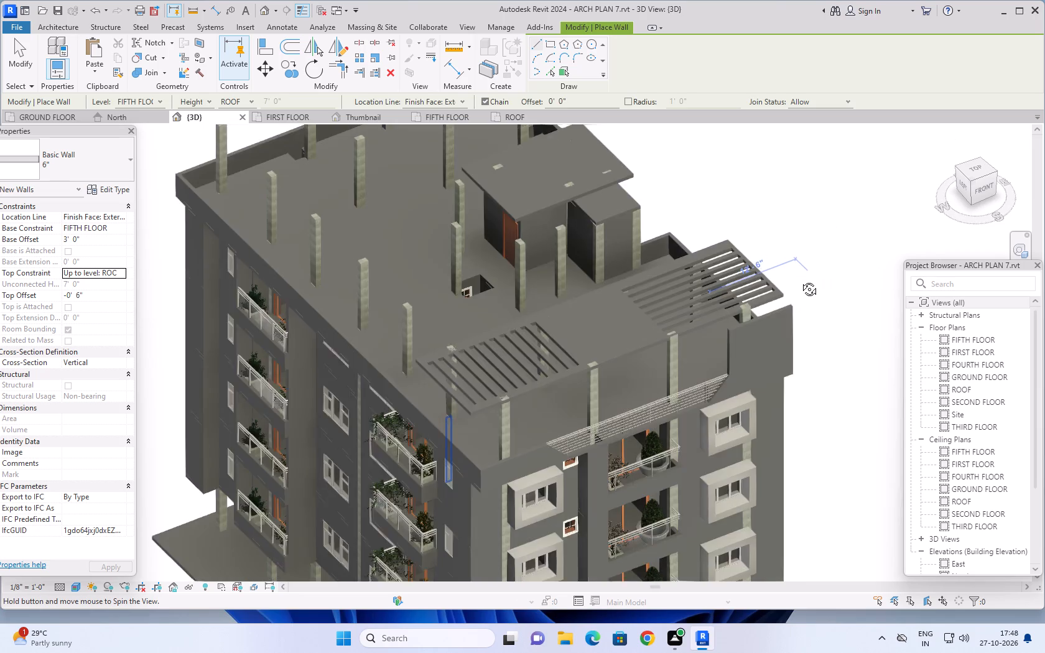
pyautogui.keyDown('shift'); pyautogui.moveTo(800, 280); pyautogui.dragTo(735, 372, button='middle'); pyautogui.keyUp('shift')
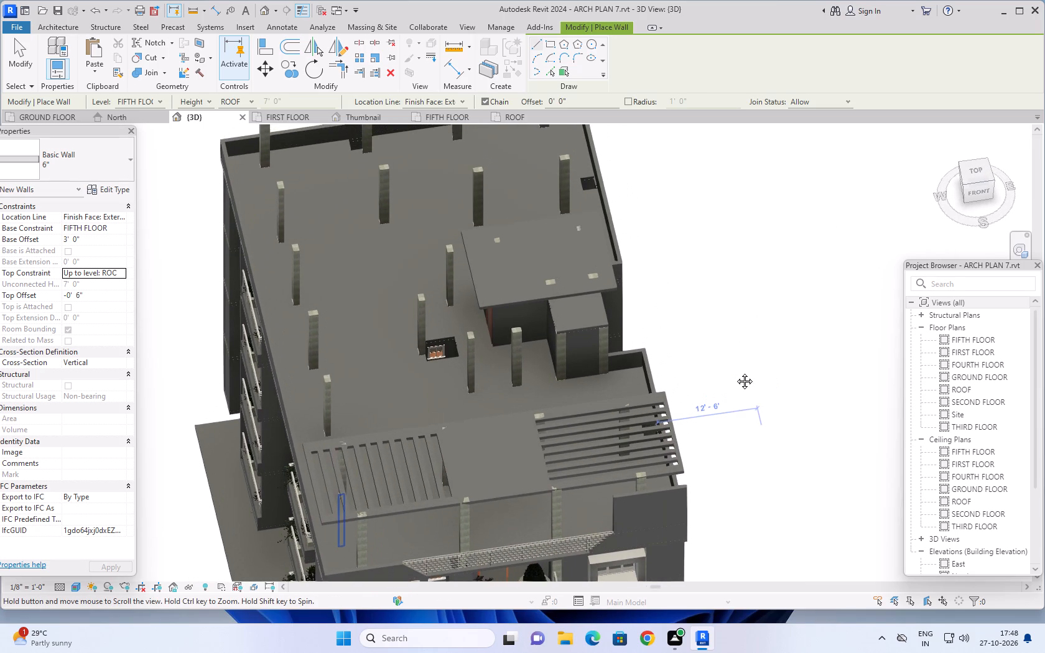
pyautogui.keyDown('shift'); pyautogui.moveTo(735, 372); pyautogui.dragTo(735, 373, button='middle'); pyautogui.keyUp('shift')
pyautogui.moveTo(730, 373); pyautogui.dragTo(748, 281, button='middle')
pyautogui.moveTo(751, 325); pyautogui.dragTo(740, 370, button='middle')
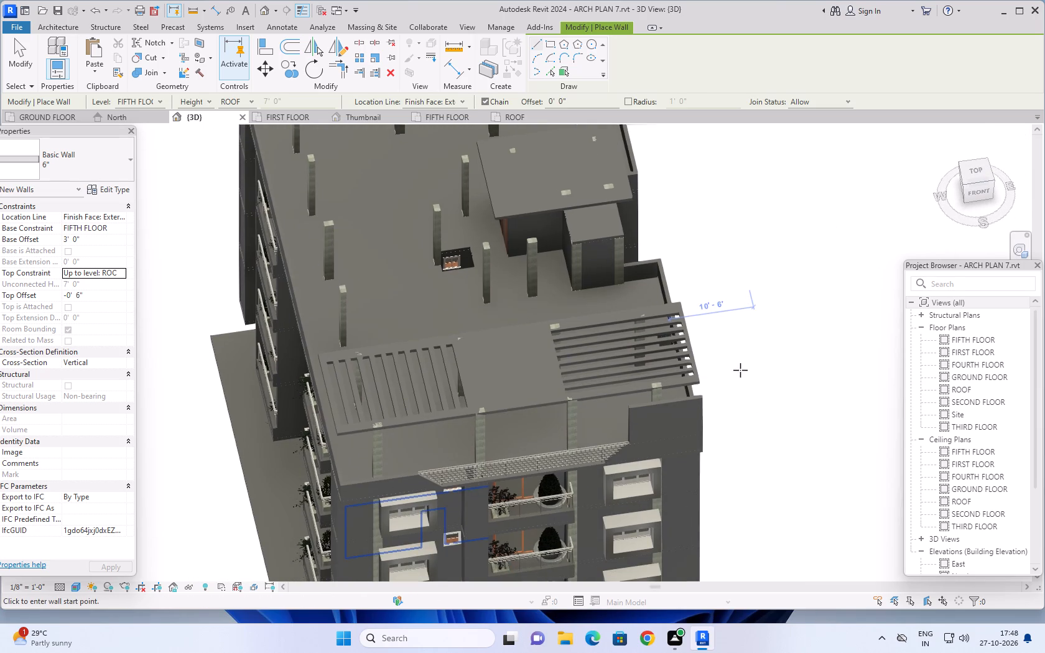
pyautogui.moveTo(740, 370); pyautogui.dragTo(522, 342, button='middle')
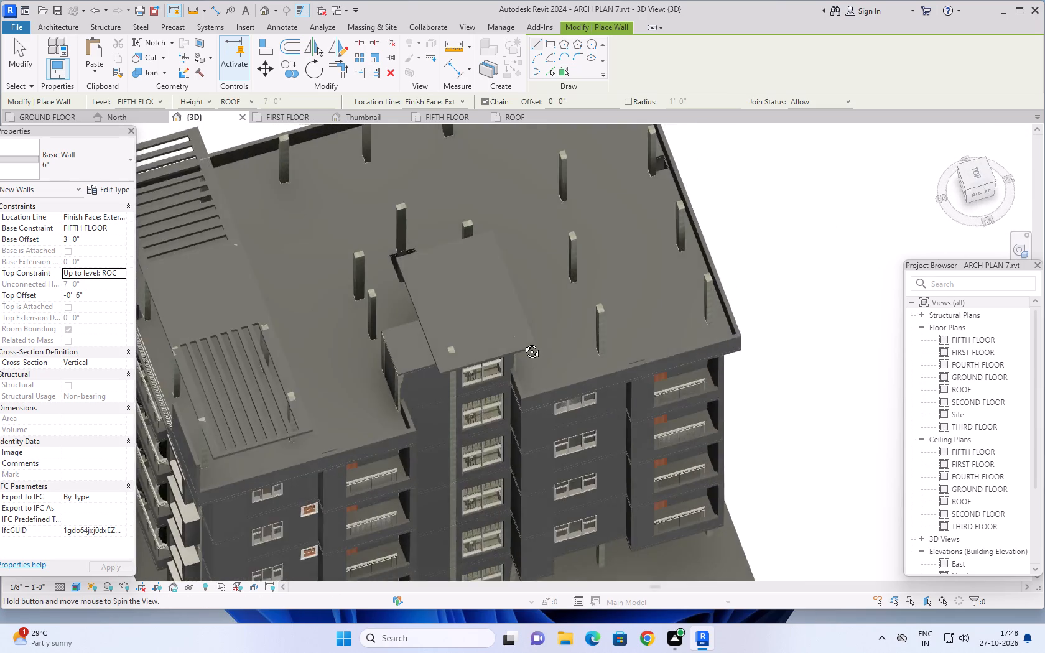
pyautogui.moveTo(522, 342); pyautogui.dragTo(518, 251, button='middle')
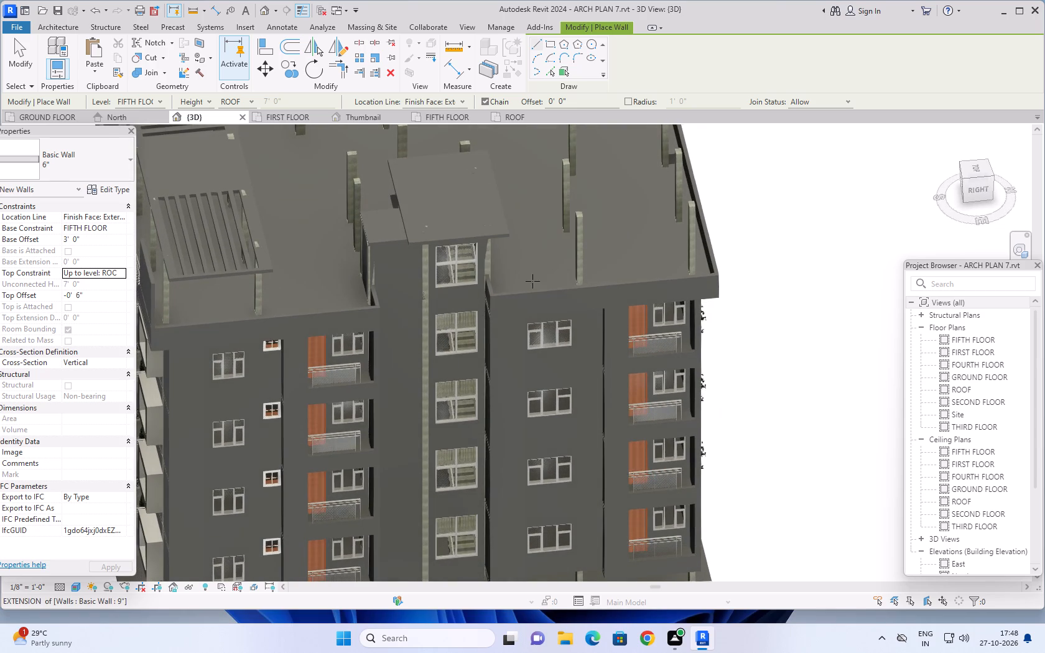
pyautogui.moveTo(789, 223); pyautogui.dragTo(801, 237, button='middle')
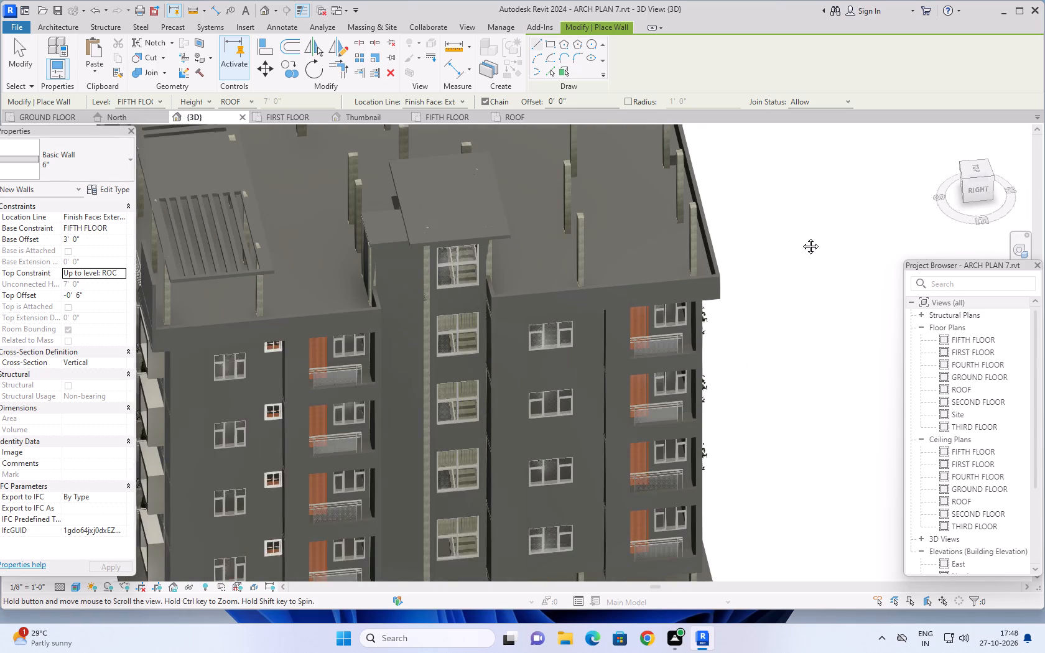
pyautogui.moveTo(801, 237); pyautogui.dragTo(856, 256, button='middle')
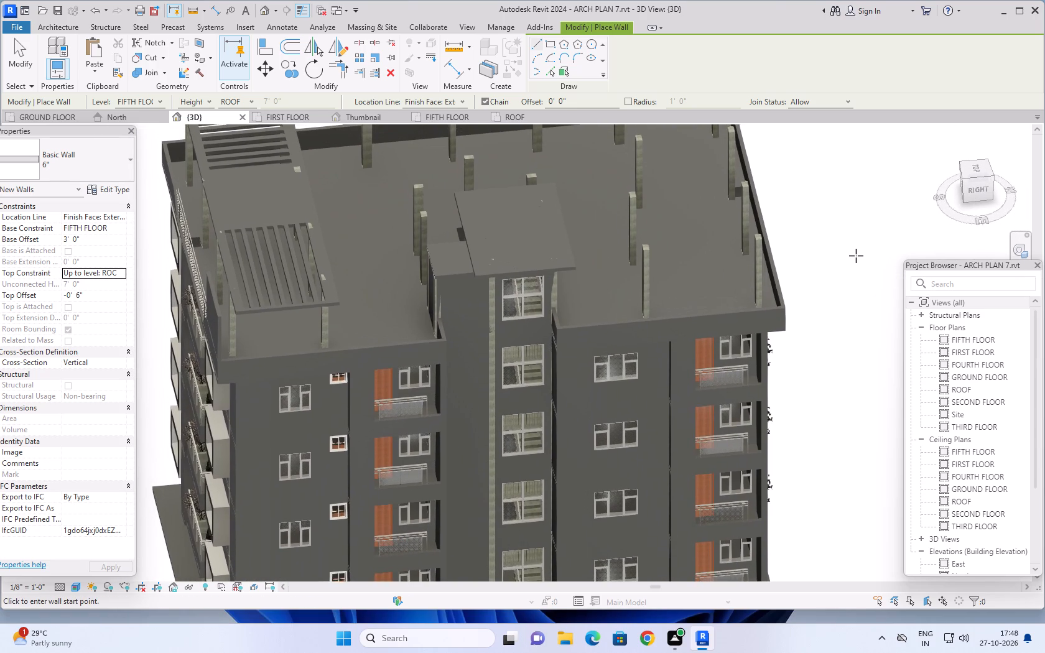
pyautogui.moveTo(853, 259); pyautogui.dragTo(839, 302, button='middle')
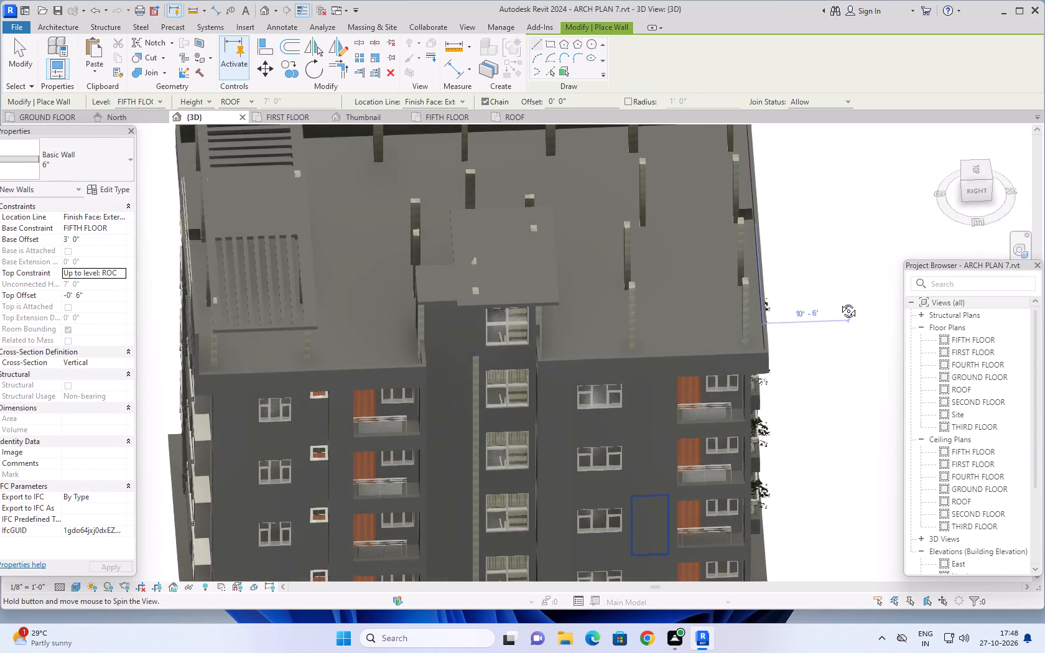
pyautogui.moveTo(839, 302); pyautogui.dragTo(845, 320, button='middle')
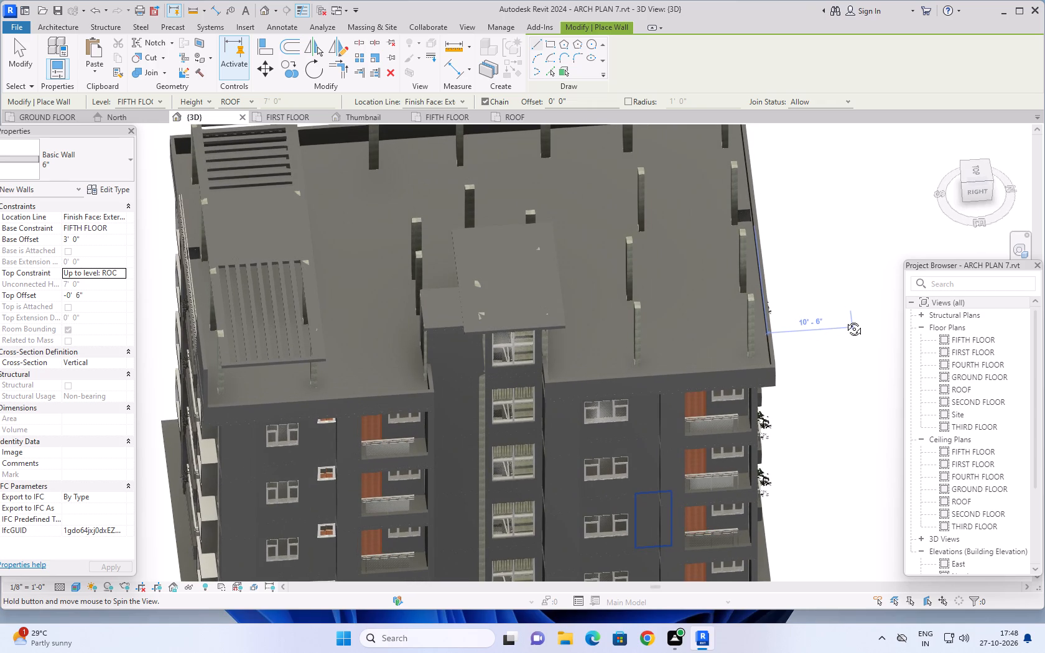
pyautogui.moveTo(845, 320); pyautogui.dragTo(859, 326, button='middle')
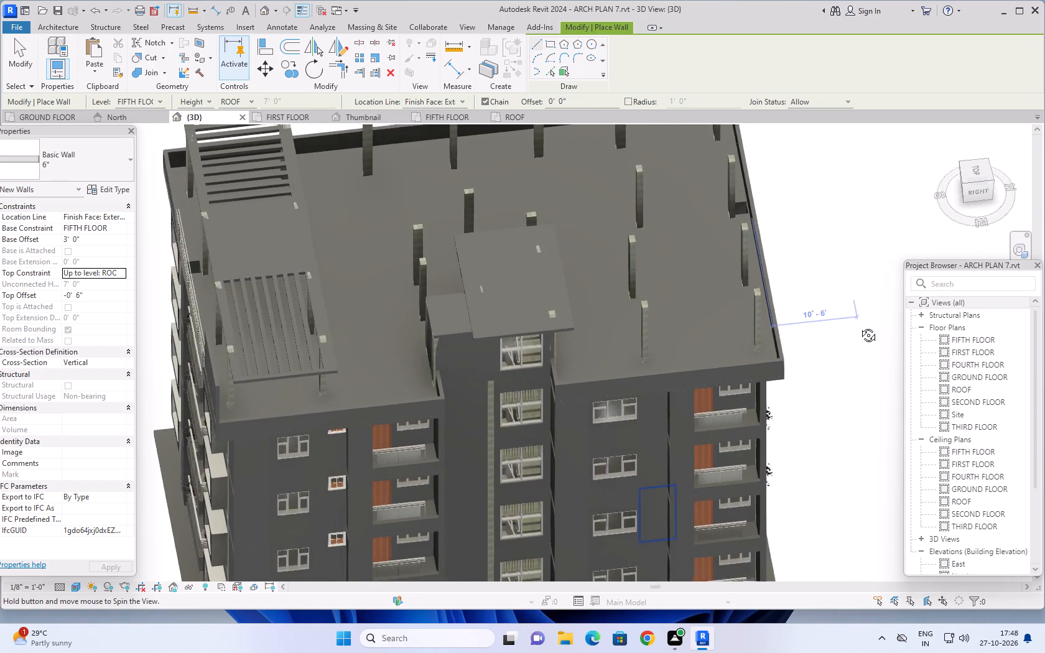
pyautogui.moveTo(859, 326); pyautogui.dragTo(872, 329, button='middle')
pyautogui.press('Escape')
pyautogui.press('Escape')
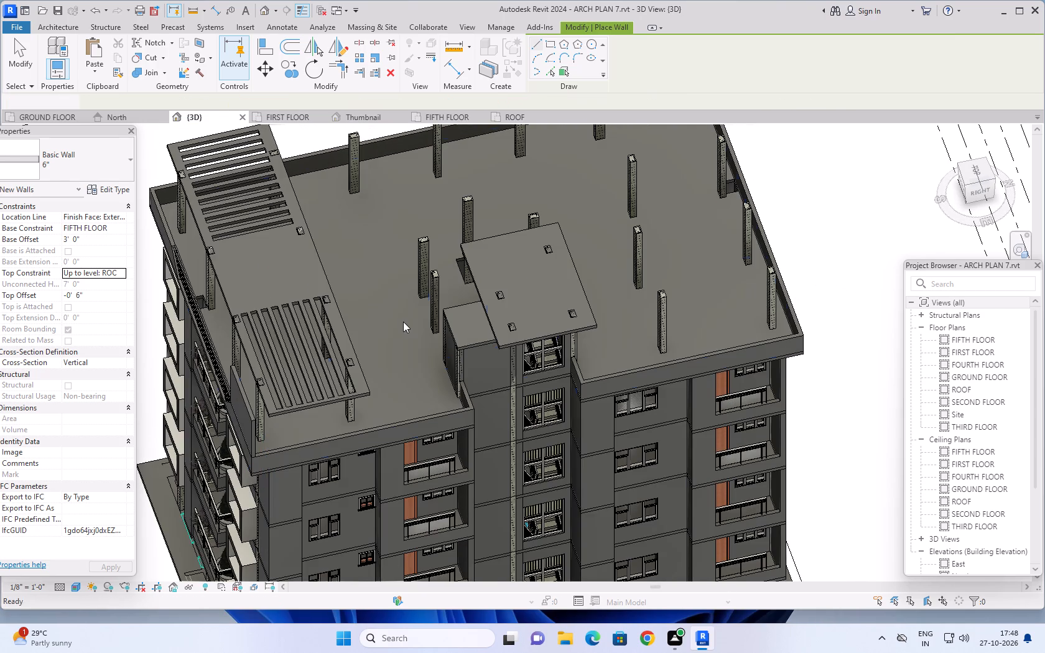
# Open the boundary sketch of the 6" roof-level pergola slab for editing, shown on the FIFTH FLOOR plan.
pyautogui.keyDown('shift'); pyautogui.moveTo(400, 394); pyautogui.dragTo(486, 397, button='middle'); pyautogui.keyUp('shift')
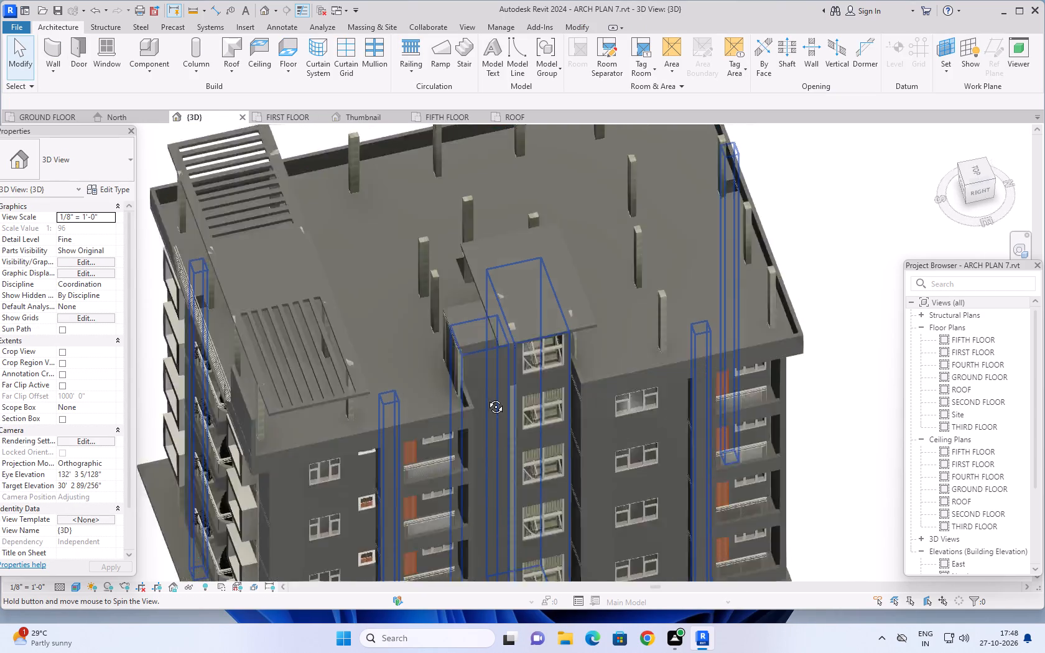
pyautogui.keyDown('shift'); pyautogui.moveTo(486, 397); pyautogui.dragTo(585, 266, button='middle'); pyautogui.keyUp('shift')
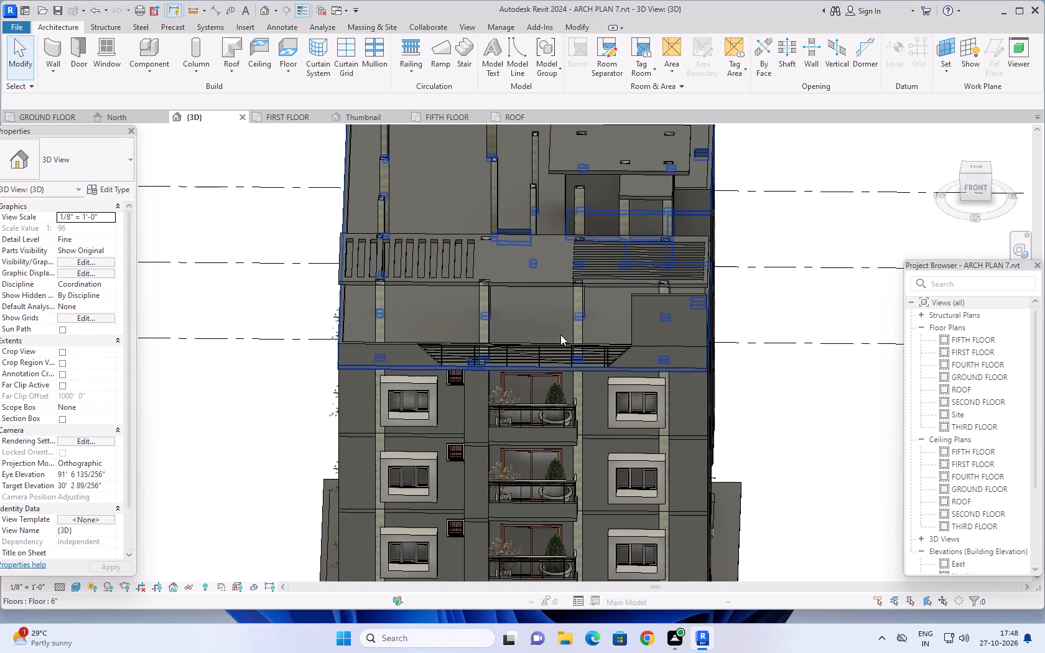
pyautogui.click(543, 279)
pyautogui.click(541, 51)
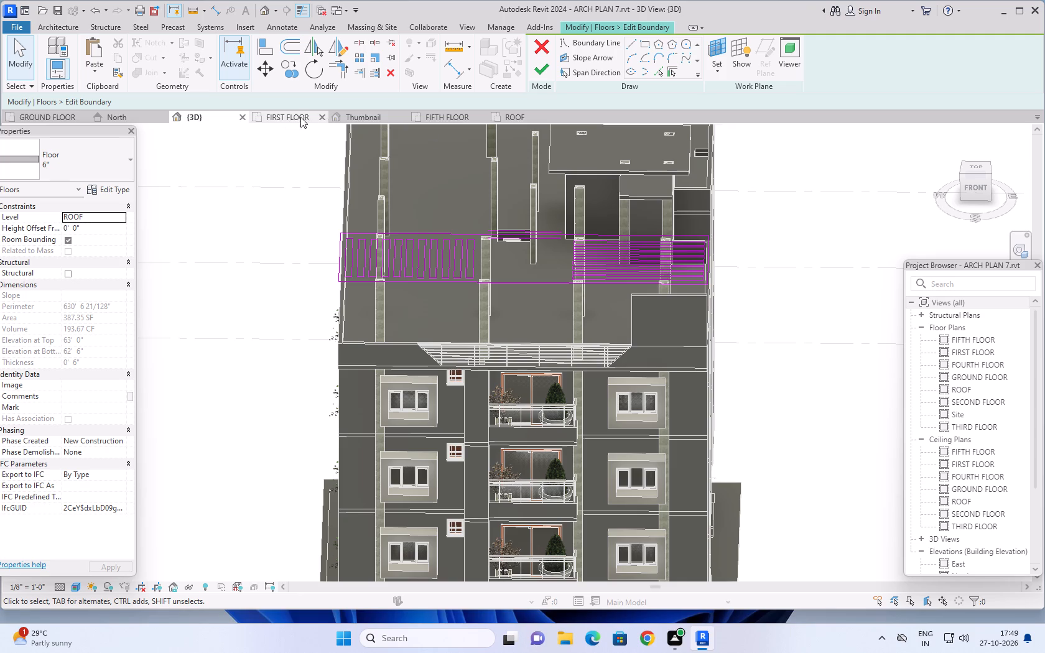
pyautogui.click(439, 114)
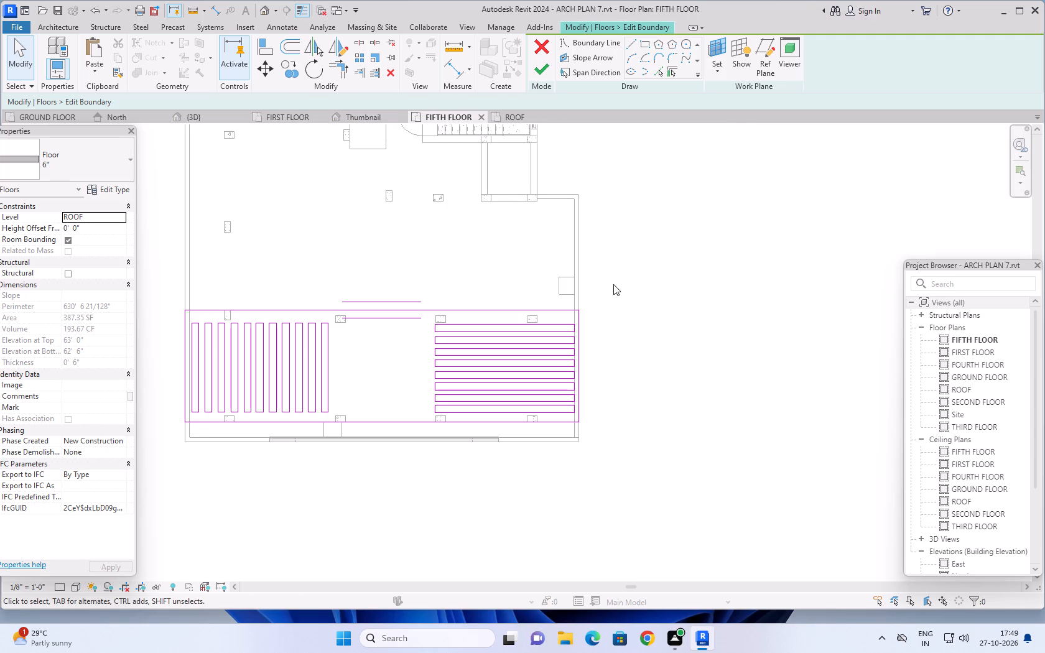
# Move the entire pergola slab sketch straight forward so its front-right corner meets the outer corner of the front parapet.
pyautogui.moveTo(627, 305); pyautogui.dragTo(638, 280, button='middle')
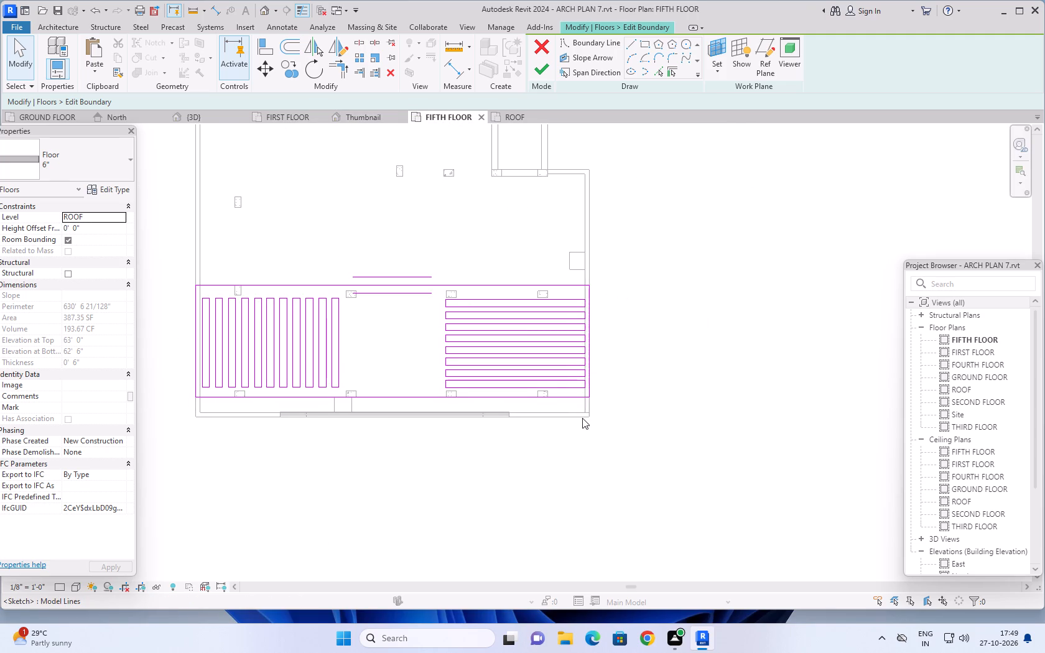
pyautogui.scroll(2, 582, 418)
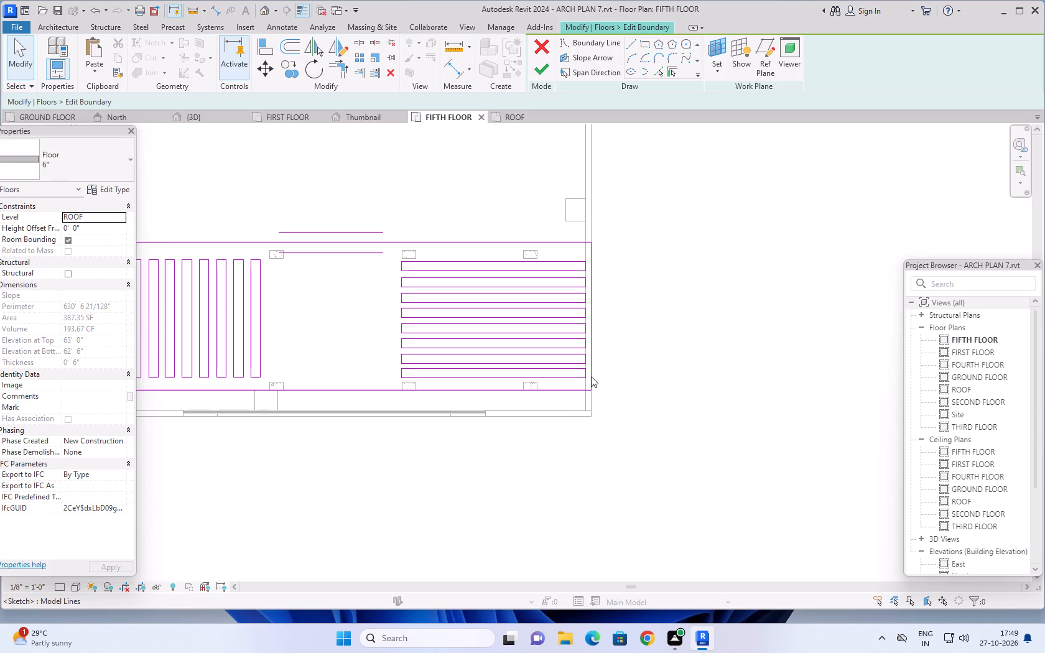
pyautogui.scroll(-4, 632, 265)
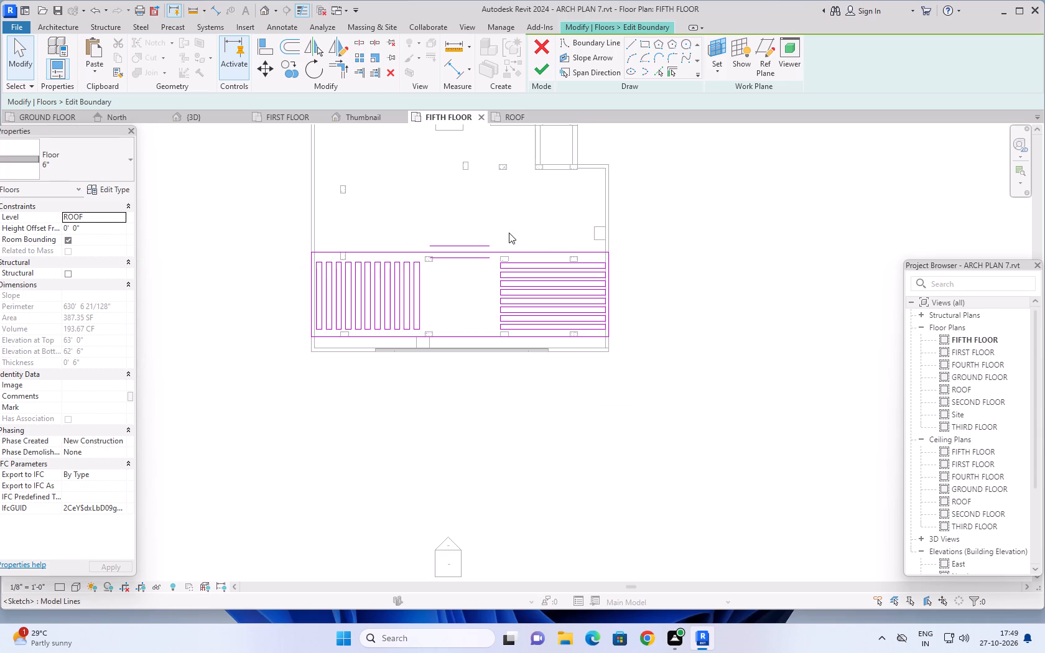
pyautogui.press('Escape')
pyautogui.press('Escape')
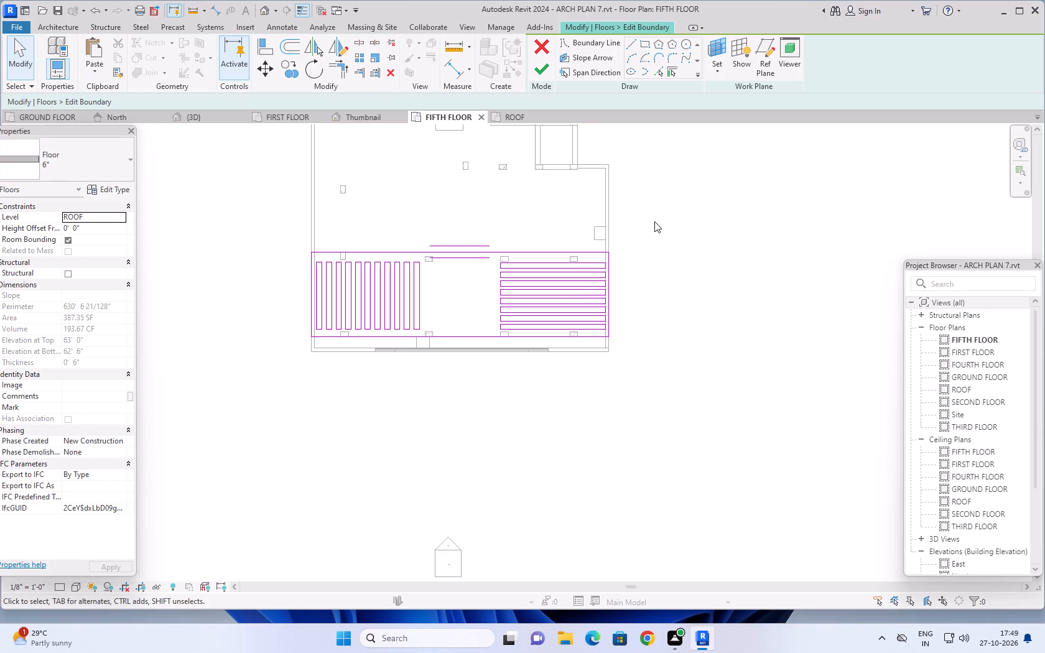
pyautogui.moveTo(654, 221); pyautogui.dragTo(245, 424)
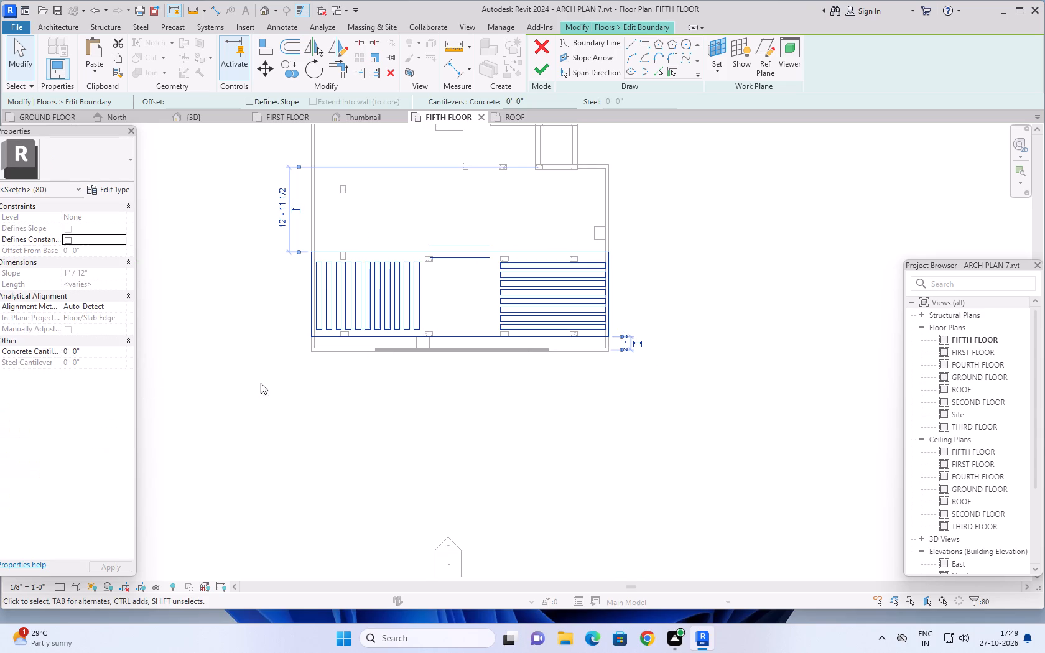
pyautogui.click(266, 70)
pyautogui.scroll(5, 615, 336)
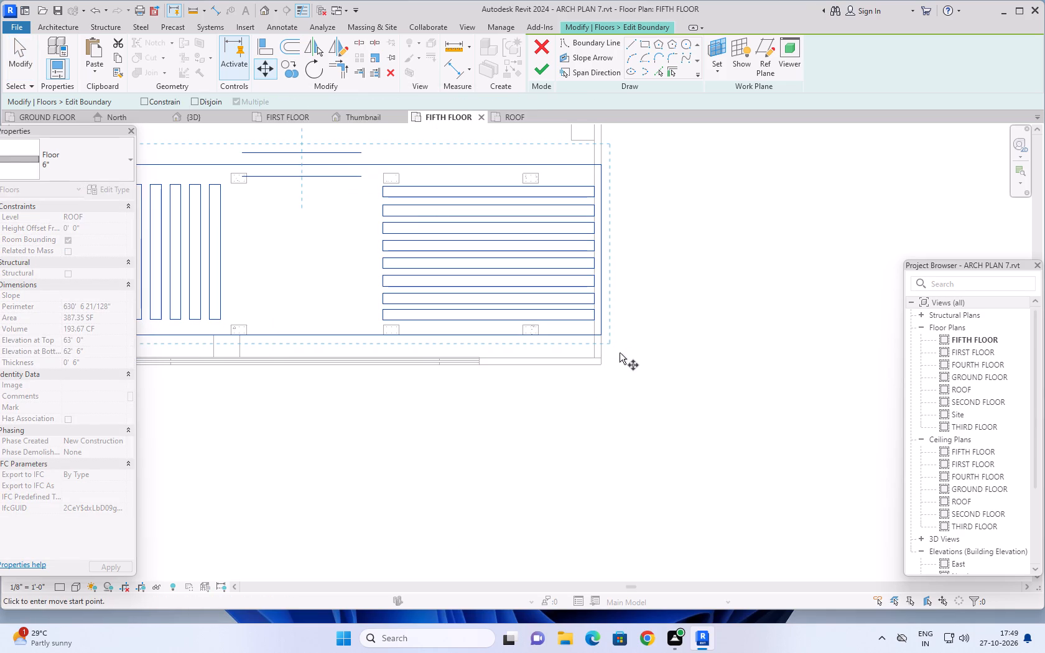
pyautogui.click(603, 335)
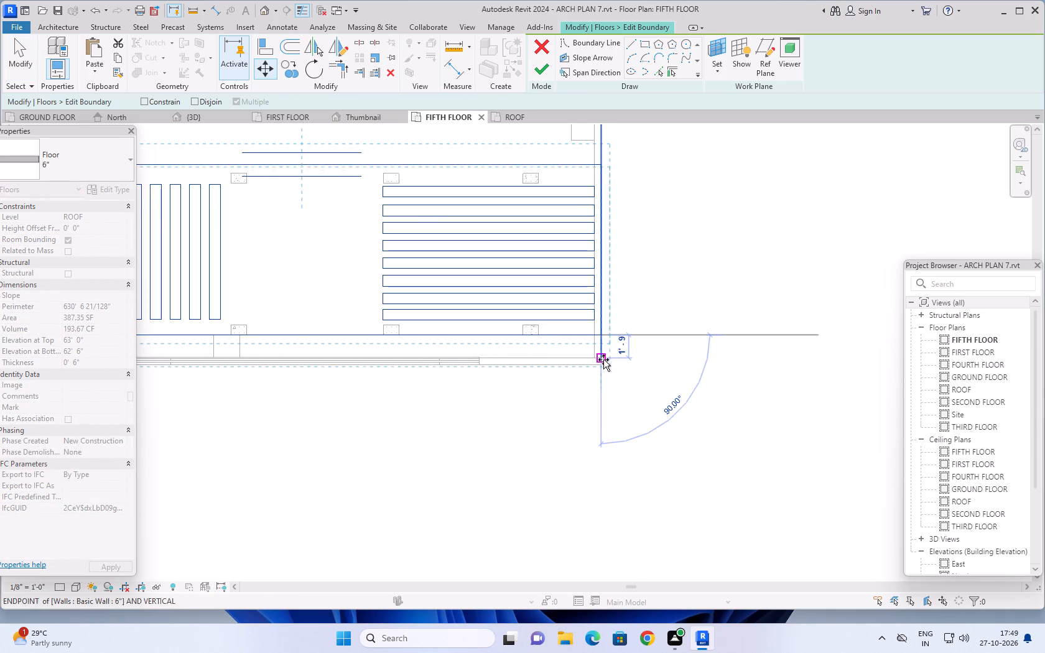
pyautogui.click(603, 366)
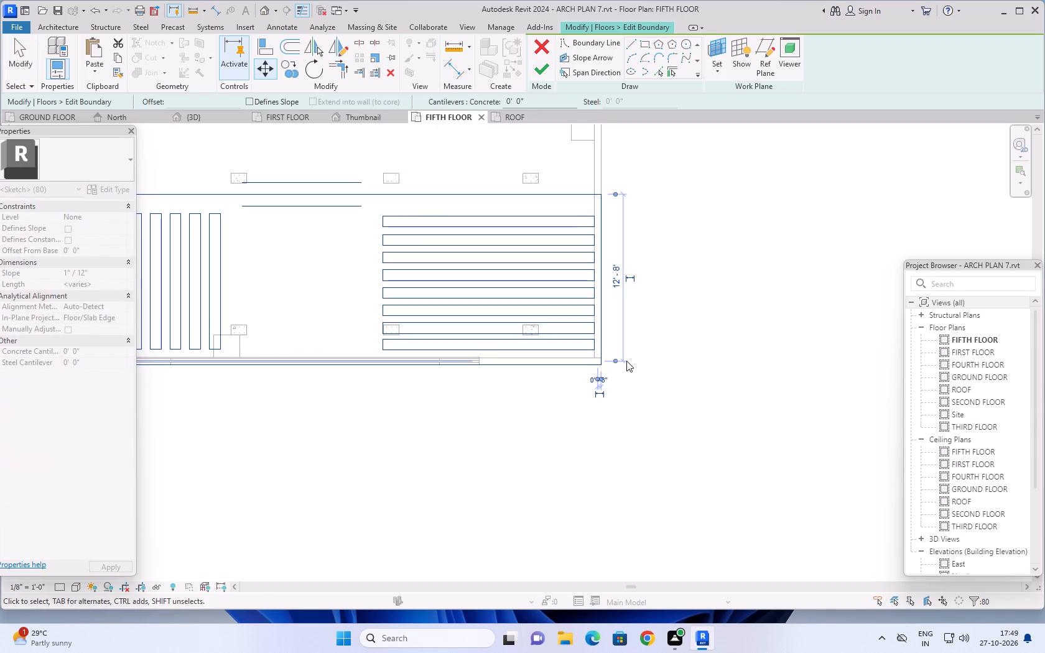
pyautogui.scroll(-4, 638, 353)
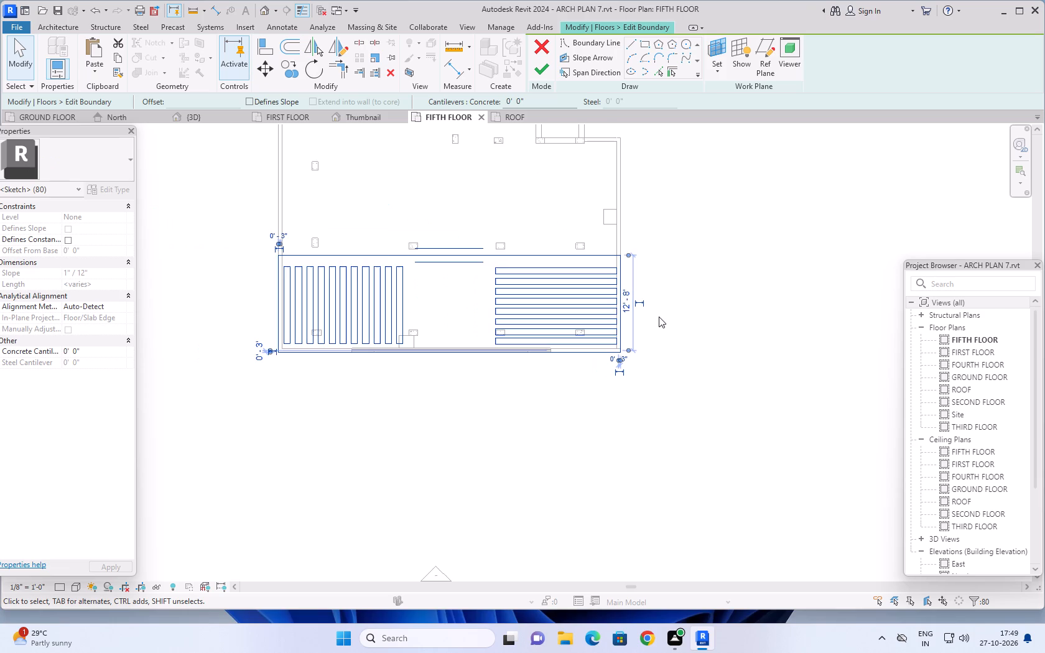
pyautogui.press('Escape')
pyautogui.press('Escape')
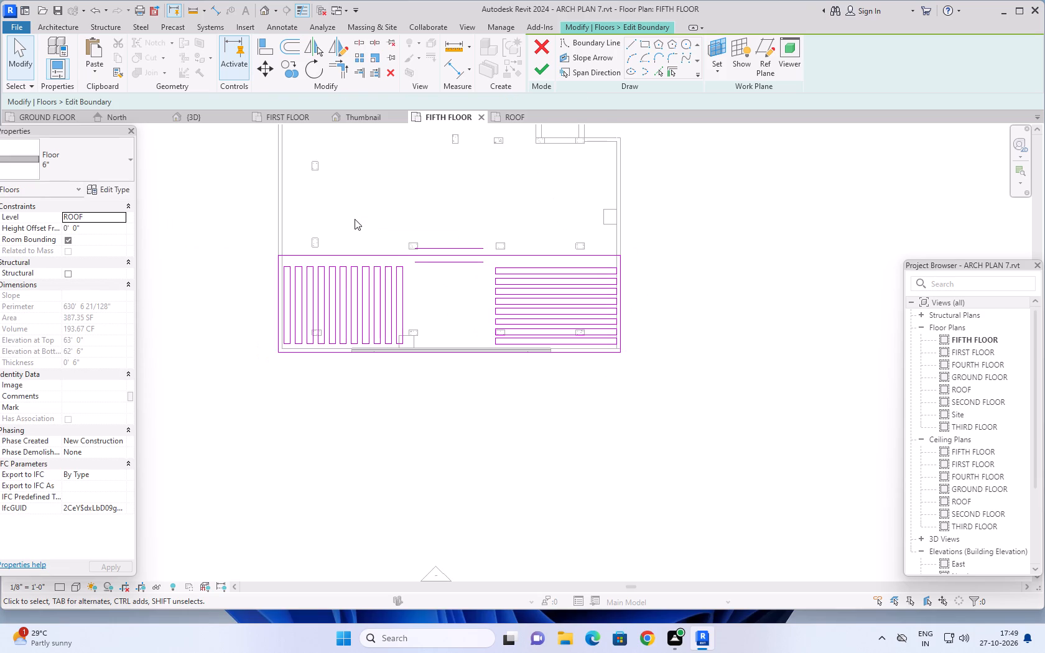
# Align the slab's rear boundary line with the back face of the left column in the row behind the pergola.
pyautogui.moveTo(362, 226); pyautogui.dragTo(353, 199, button='middle')
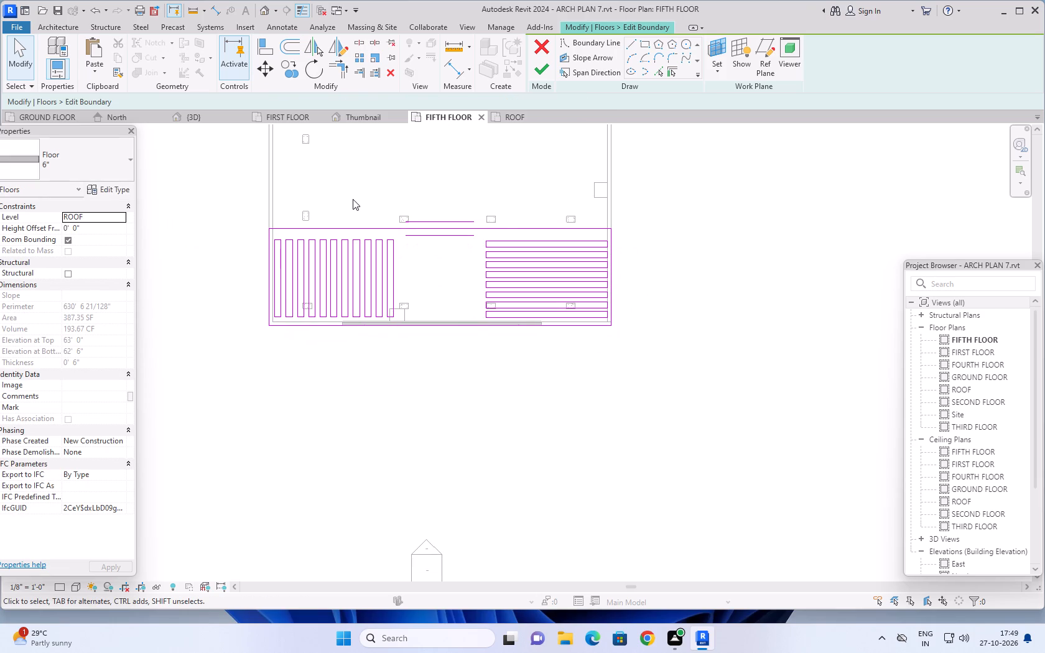
pyautogui.scroll(1, 353, 201)
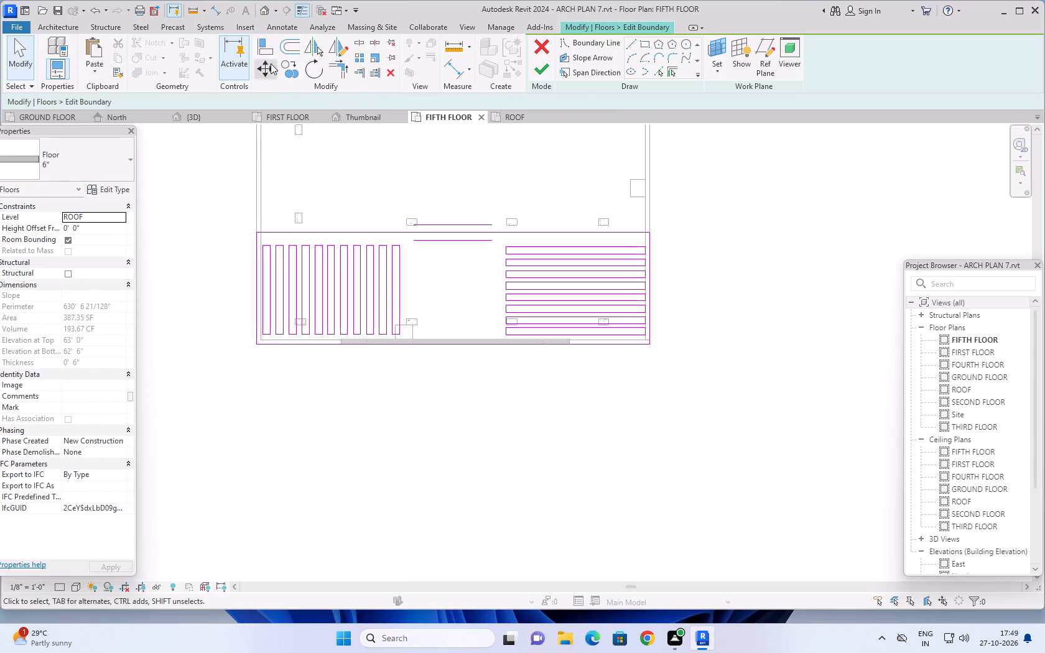
pyautogui.click(268, 48)
pyautogui.scroll(7, 318, 192)
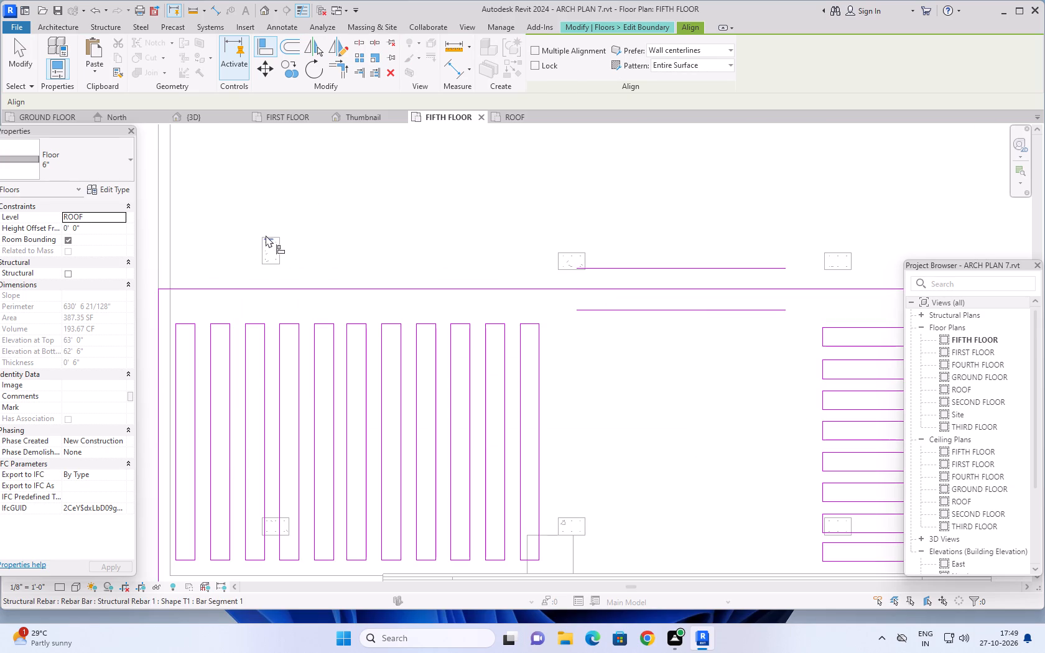
pyautogui.scroll(5, 265, 235)
pyautogui.click(286, 238)
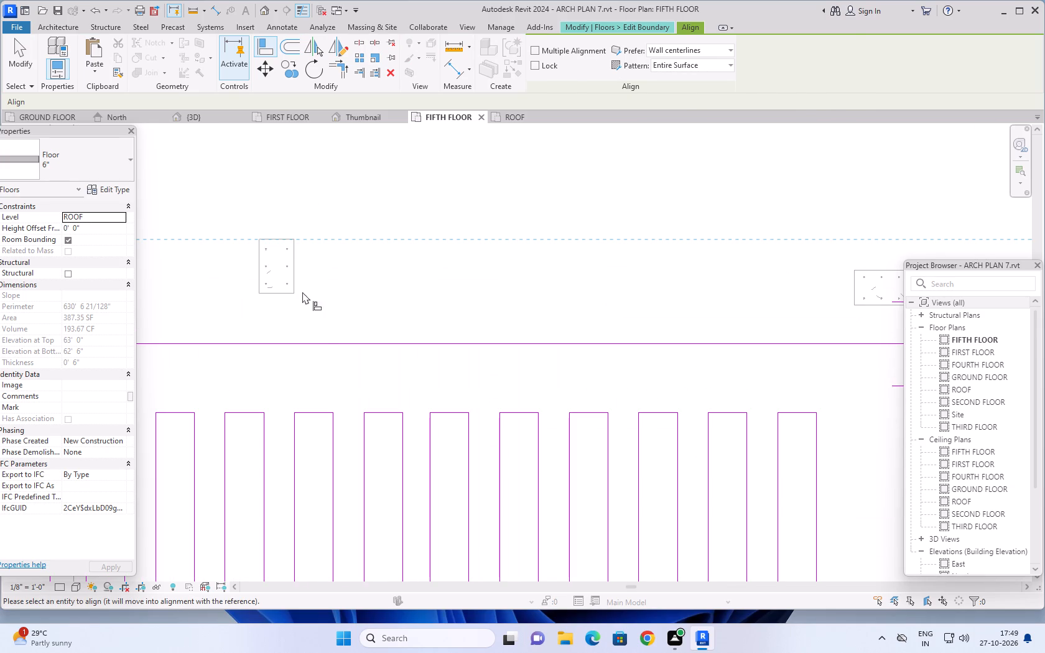
pyautogui.click(313, 341)
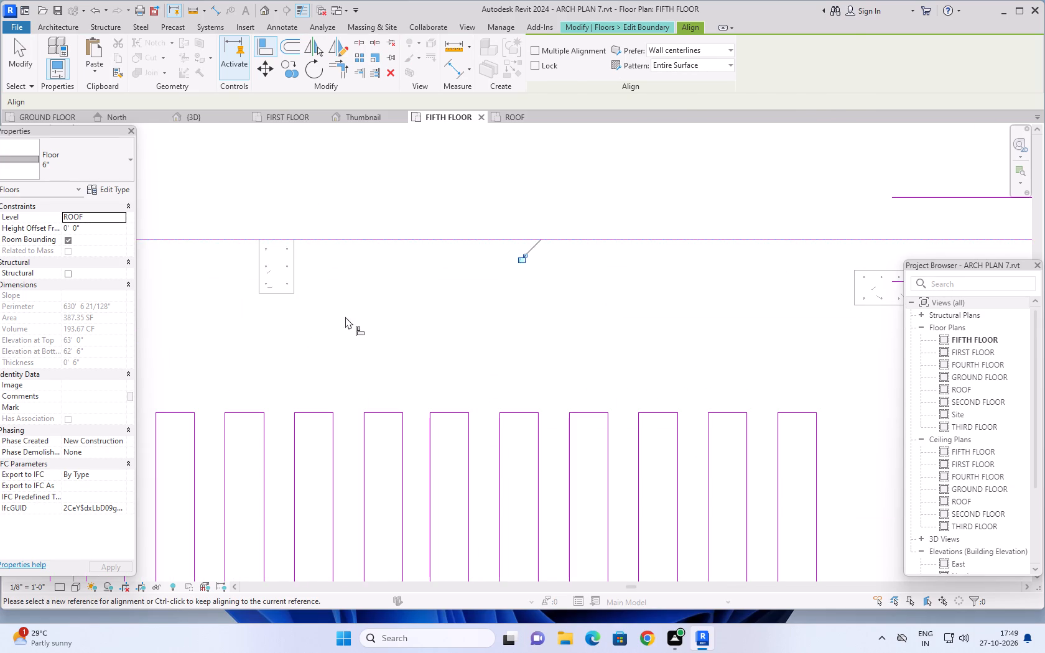
pyautogui.scroll(-11, 345, 317)
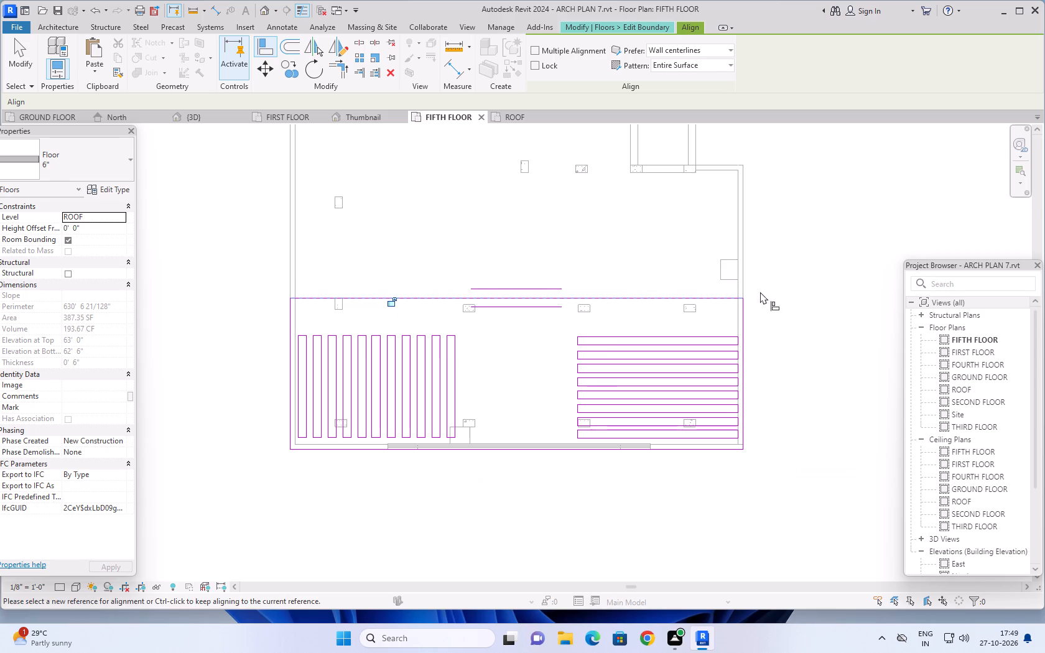
pyautogui.moveTo(755, 288); pyautogui.dragTo(715, 280, button='middle')
pyautogui.press('Escape')
pyautogui.press('Escape')
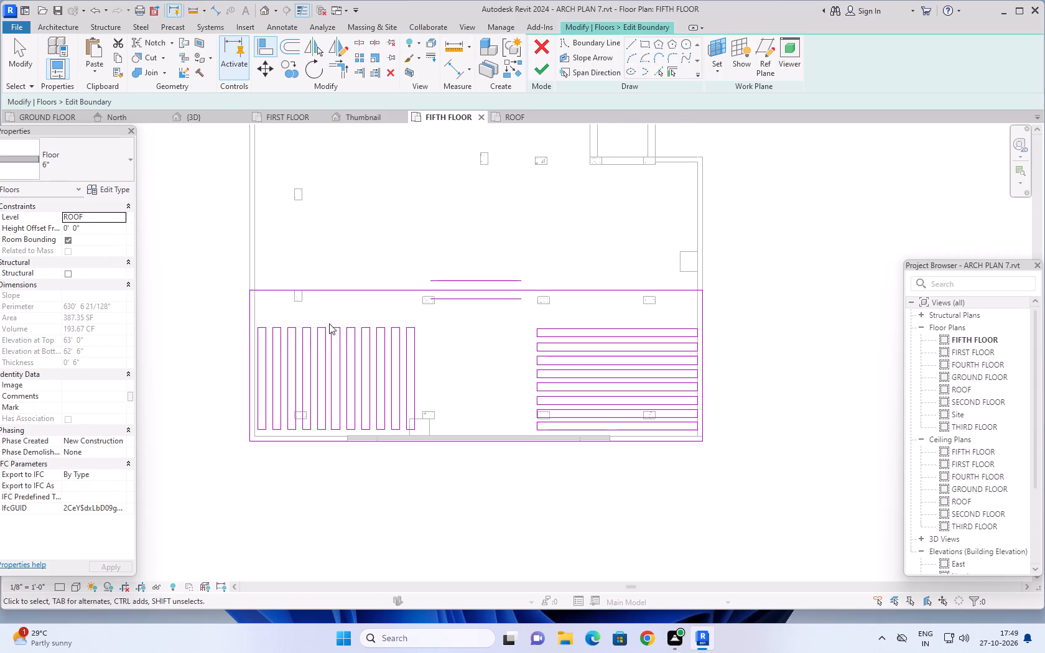
# Move the rear end line of the leftmost lengthwise slot backward so the slot becomes 12' - 3" long.
pyautogui.scroll(3, 276, 327)
pyautogui.press('Escape')
pyautogui.press('Escape')
pyautogui.press('Escape')
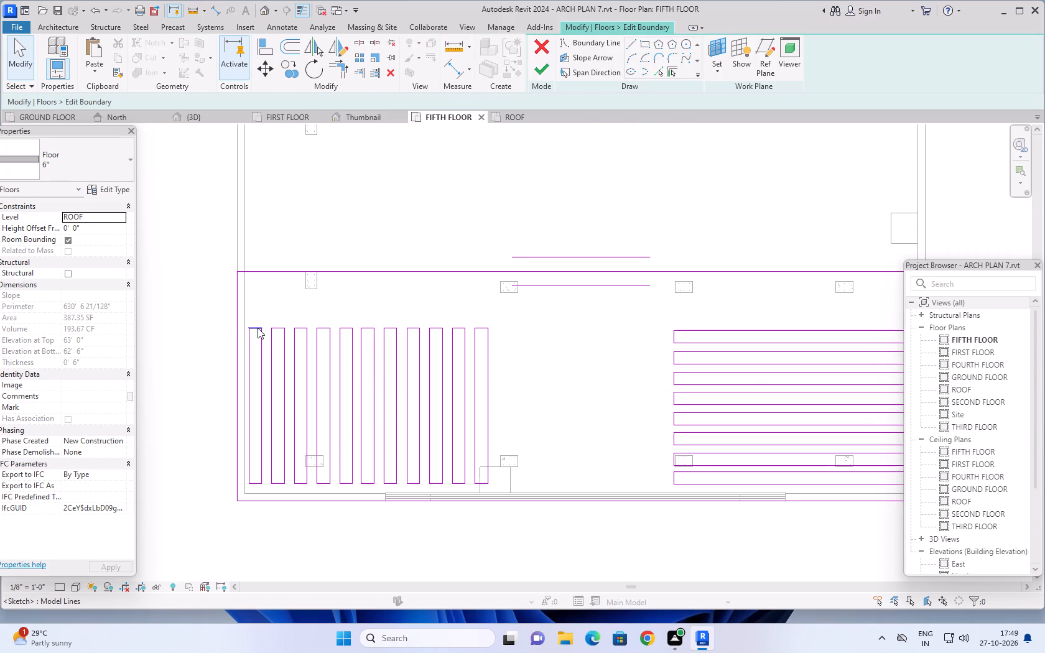
pyautogui.click(258, 328)
pyautogui.press('Up')
pyautogui.press('Up')
pyautogui.press('Up')
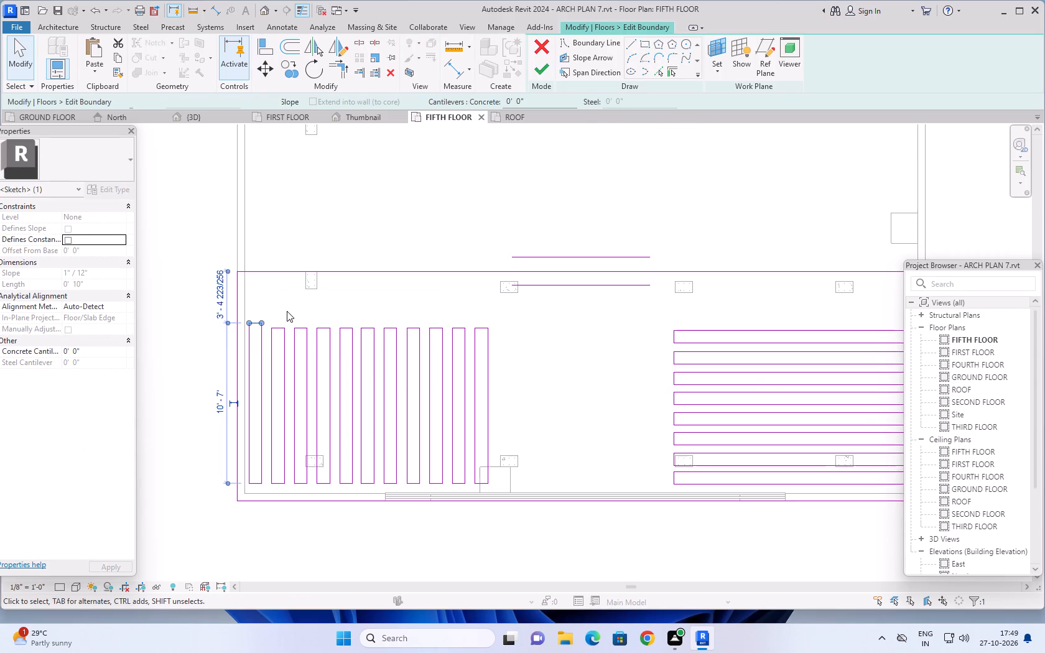
pyautogui.press('Up')
pyautogui.press('Up')
pyautogui.press('Up')
pyautogui.press('Up')
pyautogui.press('Up')
pyautogui.press('Up')
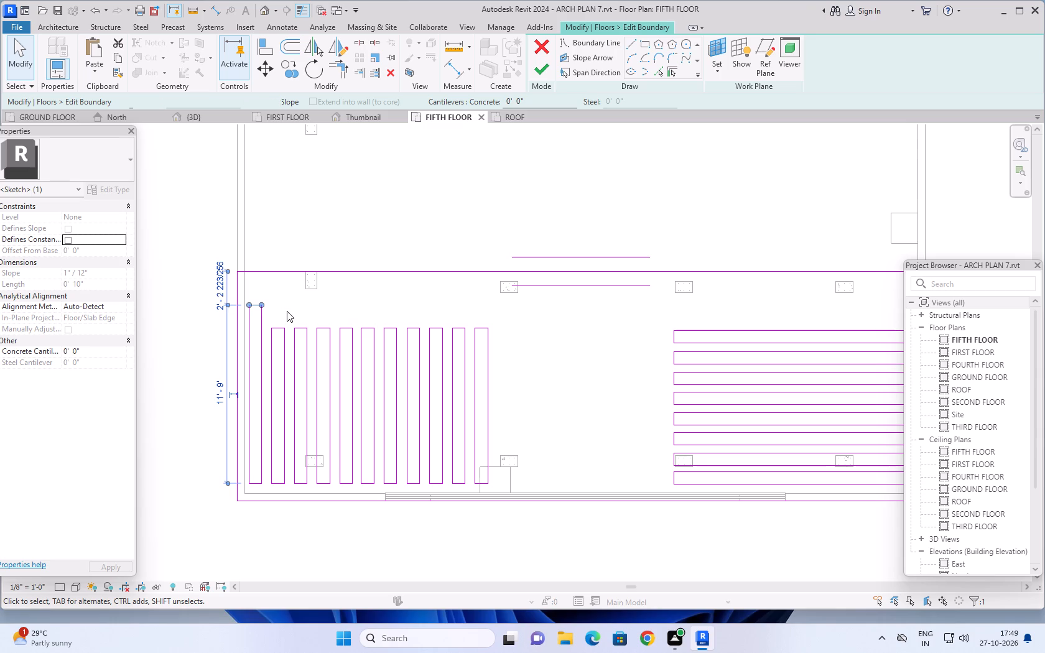
pyautogui.press('Up')
pyautogui.press('Up')
pyautogui.press('Up')
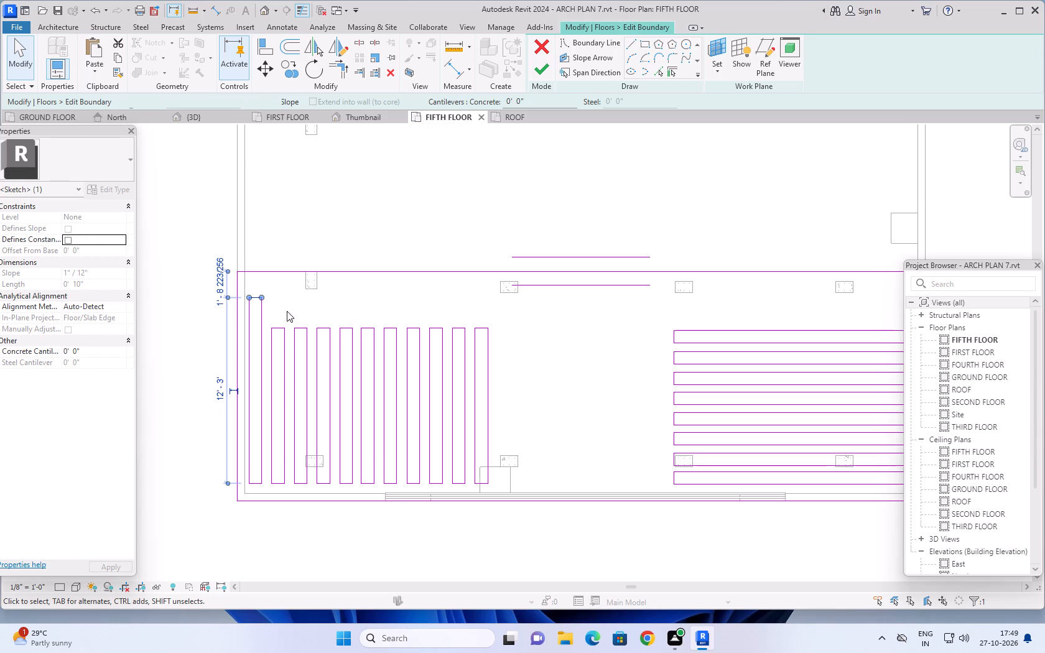
# Align the rear ends of the second to sixth lengthwise slots with the extended rear end of the leftmost slot.
pyautogui.click(269, 47)
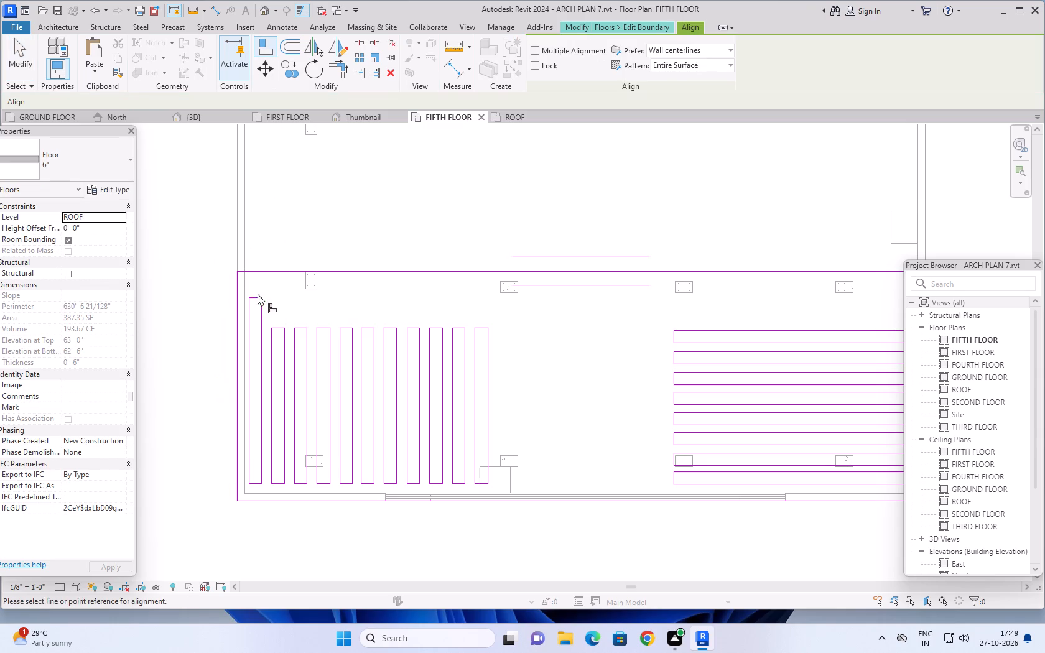
pyautogui.click(254, 298)
pyautogui.click(277, 328)
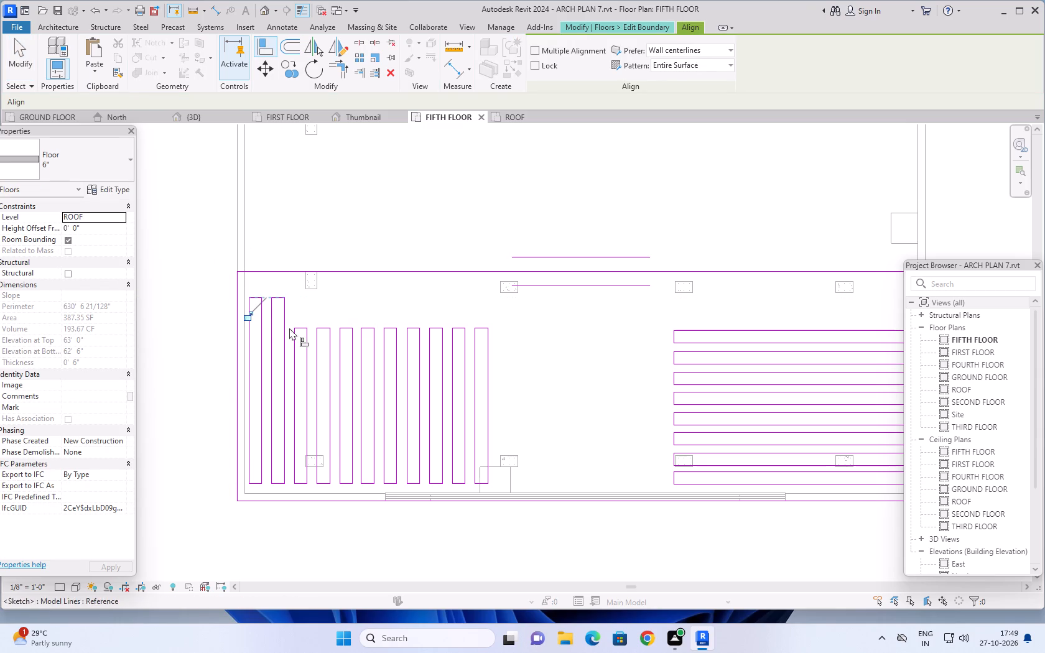
pyautogui.click(279, 296)
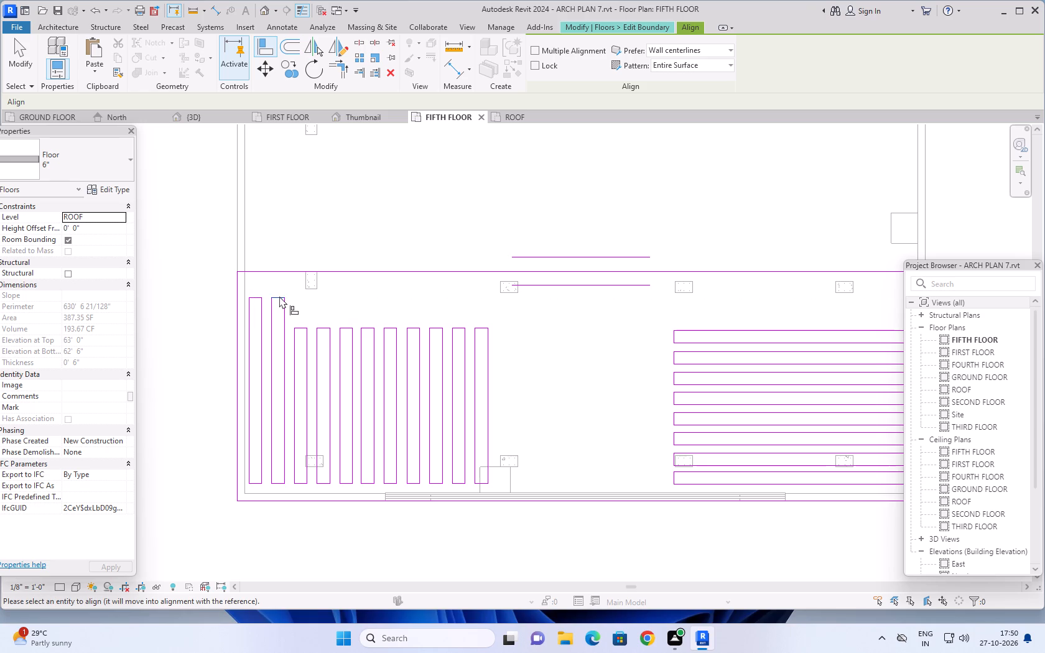
pyautogui.click(300, 327)
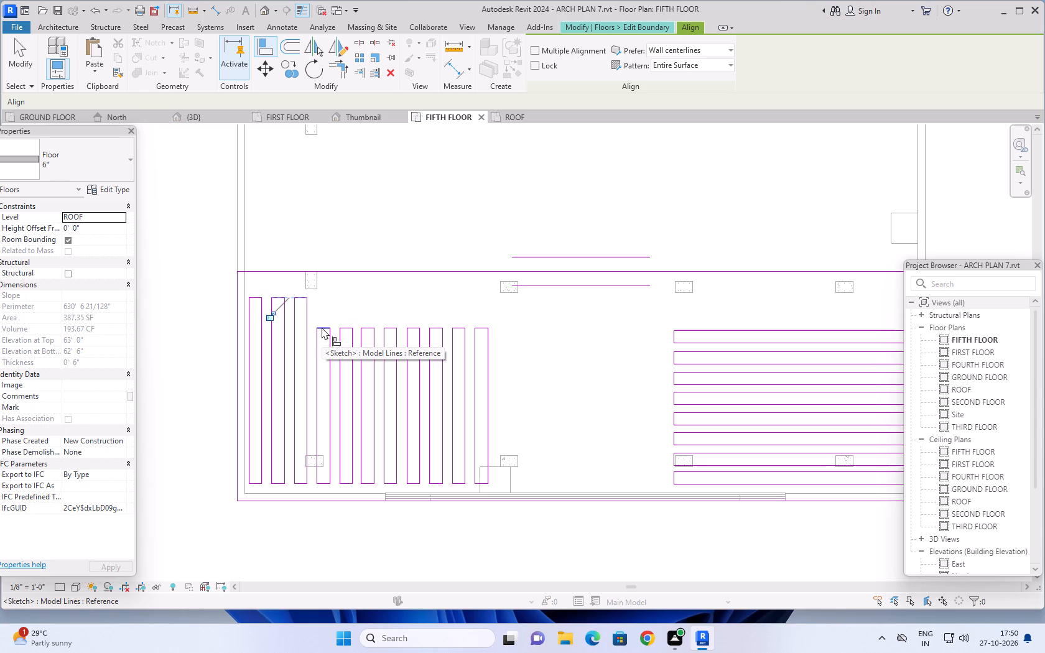
pyautogui.click(301, 297)
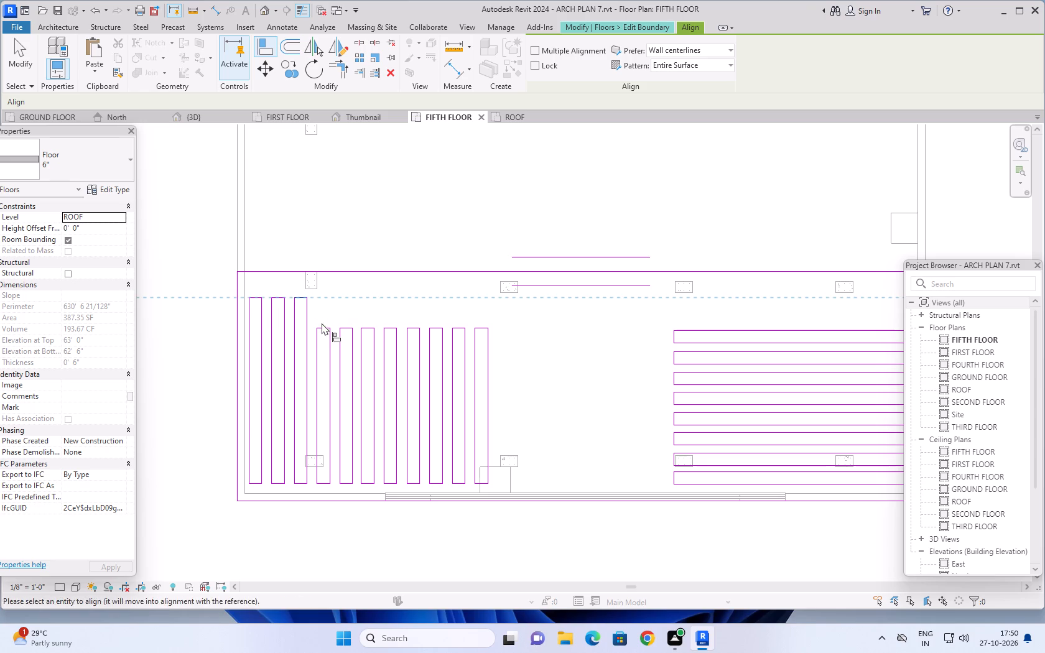
pyautogui.click(323, 327)
pyautogui.click(324, 300)
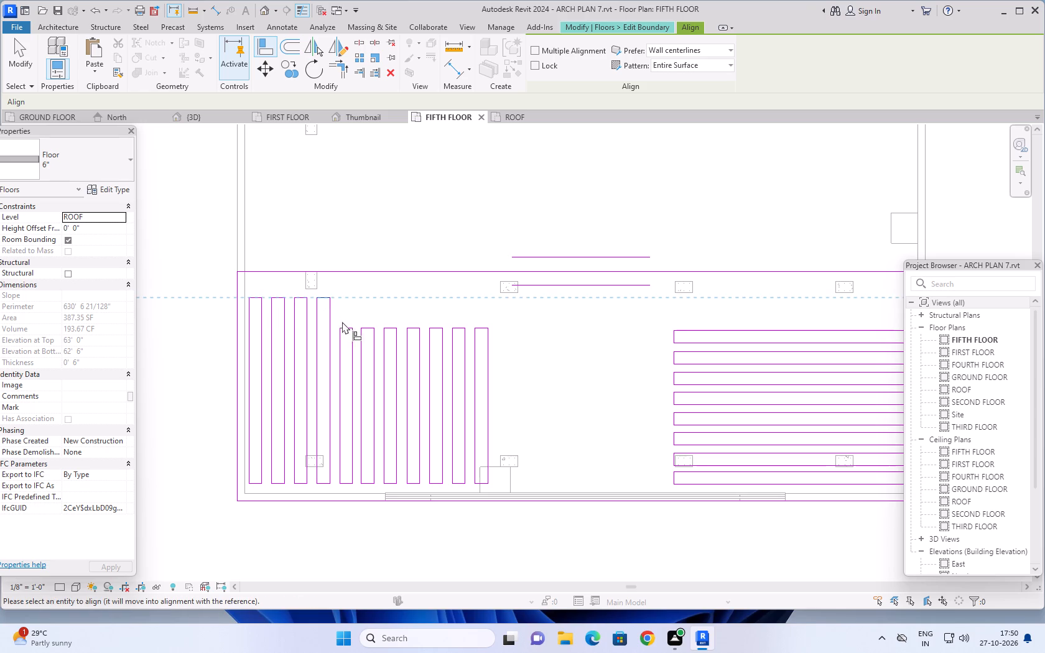
pyautogui.click(346, 327)
pyautogui.click(345, 298)
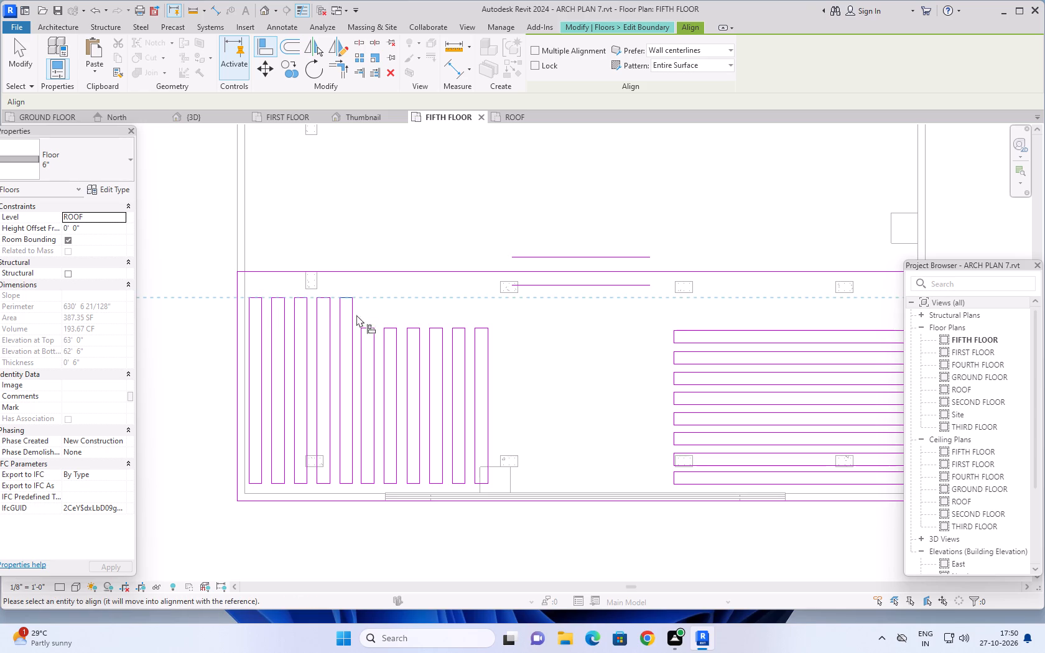
pyautogui.click(366, 327)
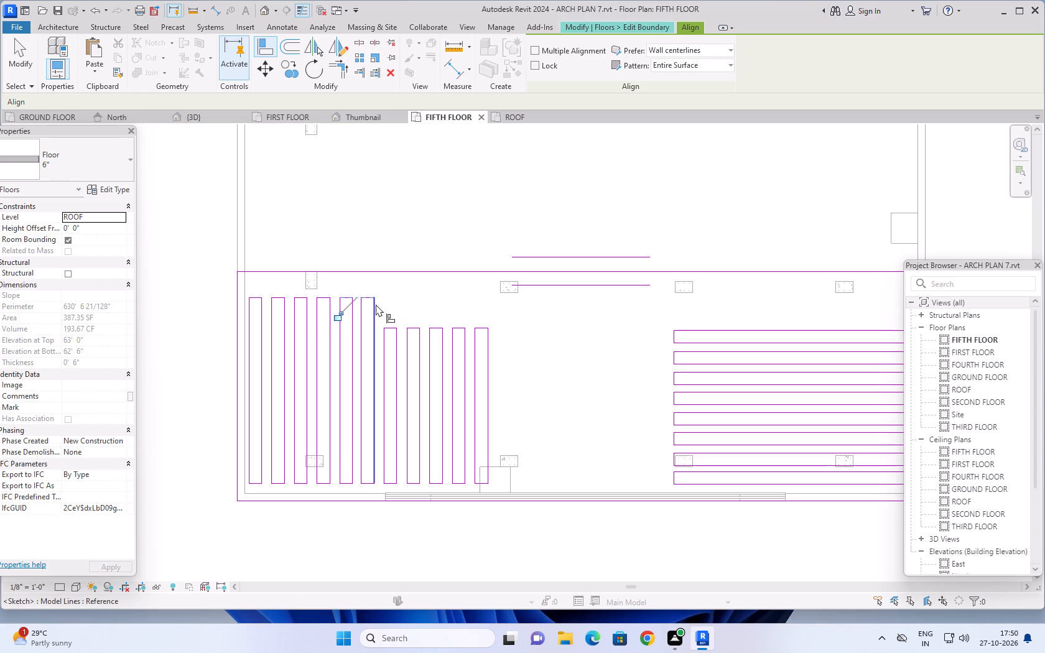
# Align the rear ends of the remaining five lengthwise slots, seventh to eleventh, with the extended slots beside them.
pyautogui.click(368, 299)
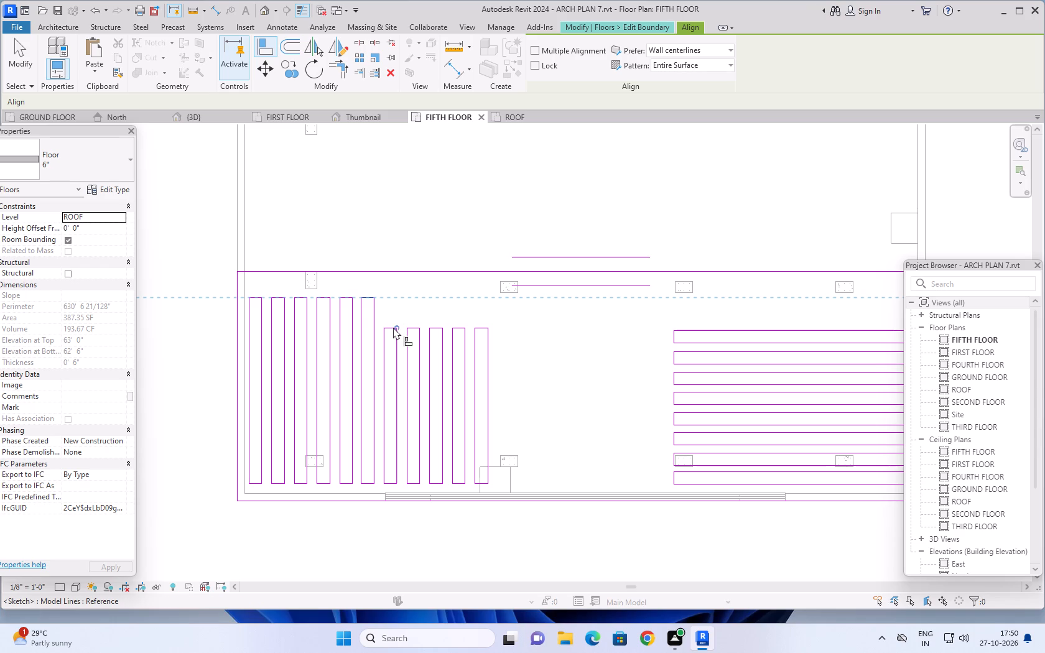
pyautogui.click(391, 328)
pyautogui.click(392, 297)
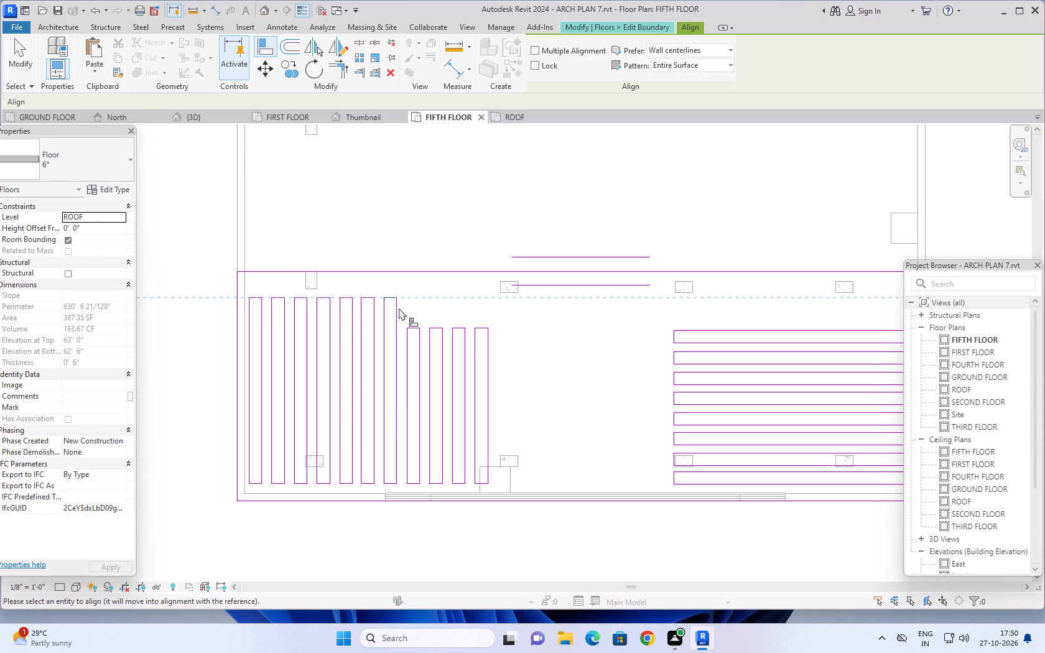
pyautogui.click(412, 327)
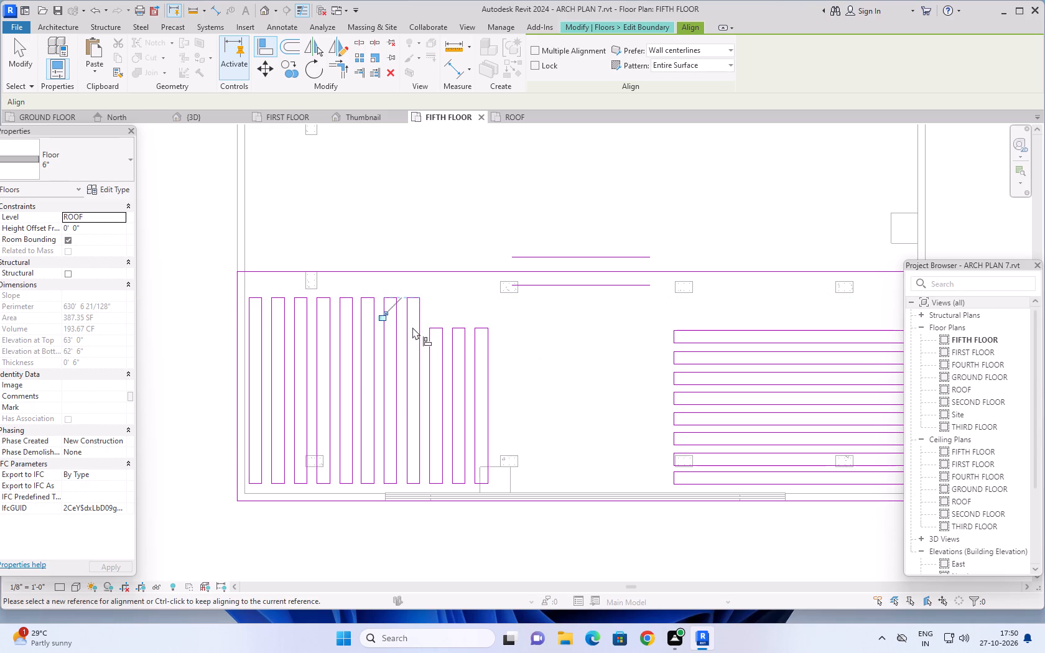
pyautogui.click(412, 300)
pyautogui.click(435, 325)
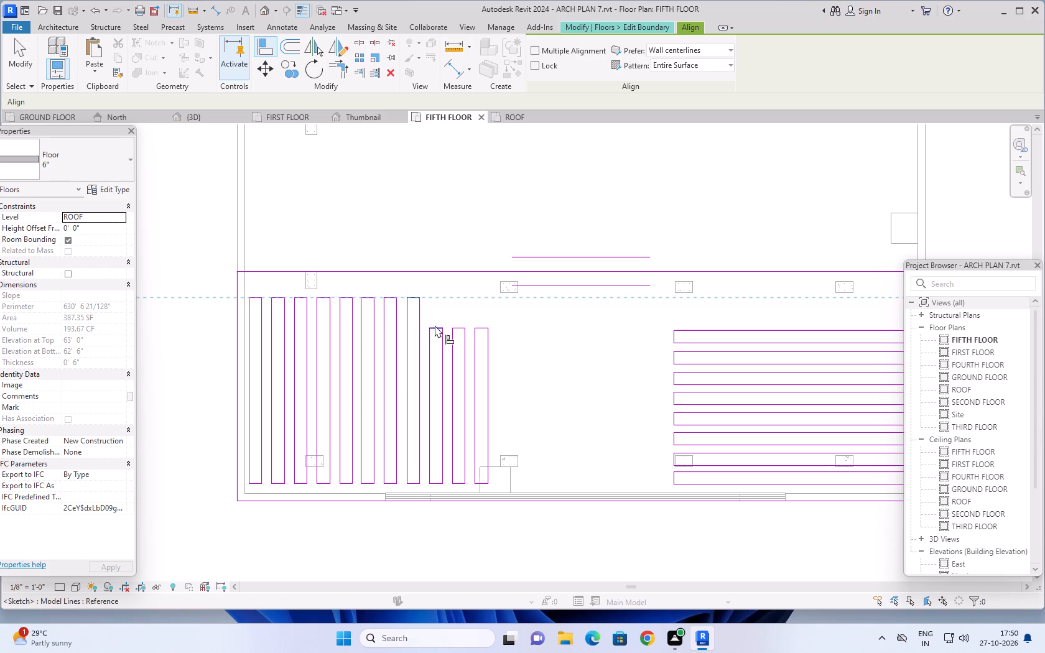
pyautogui.click(436, 298)
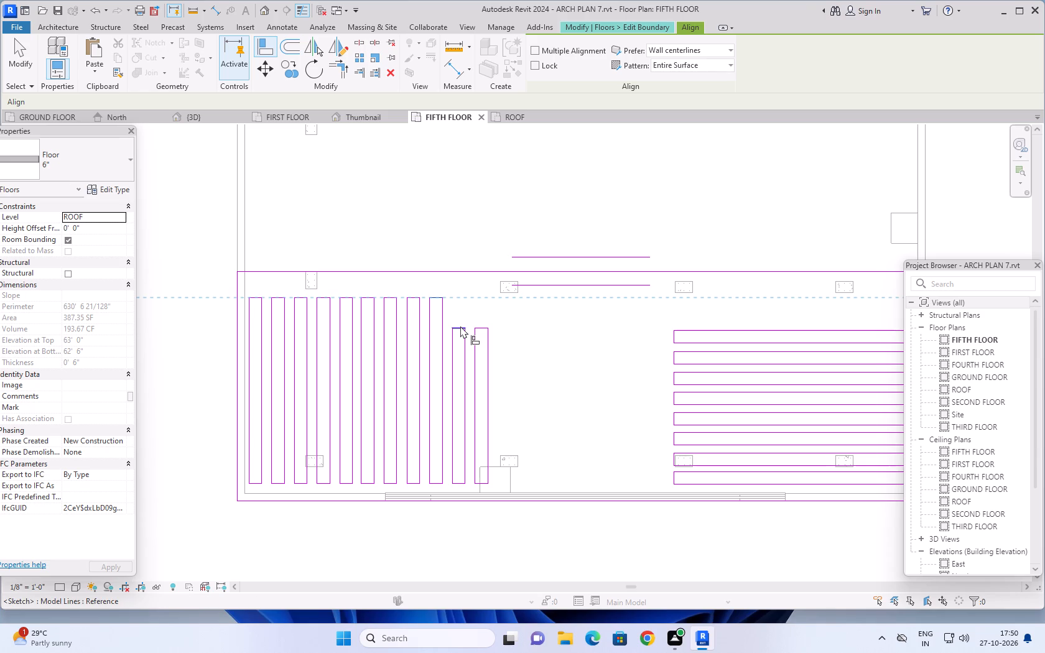
pyautogui.click(460, 326)
pyautogui.click(457, 299)
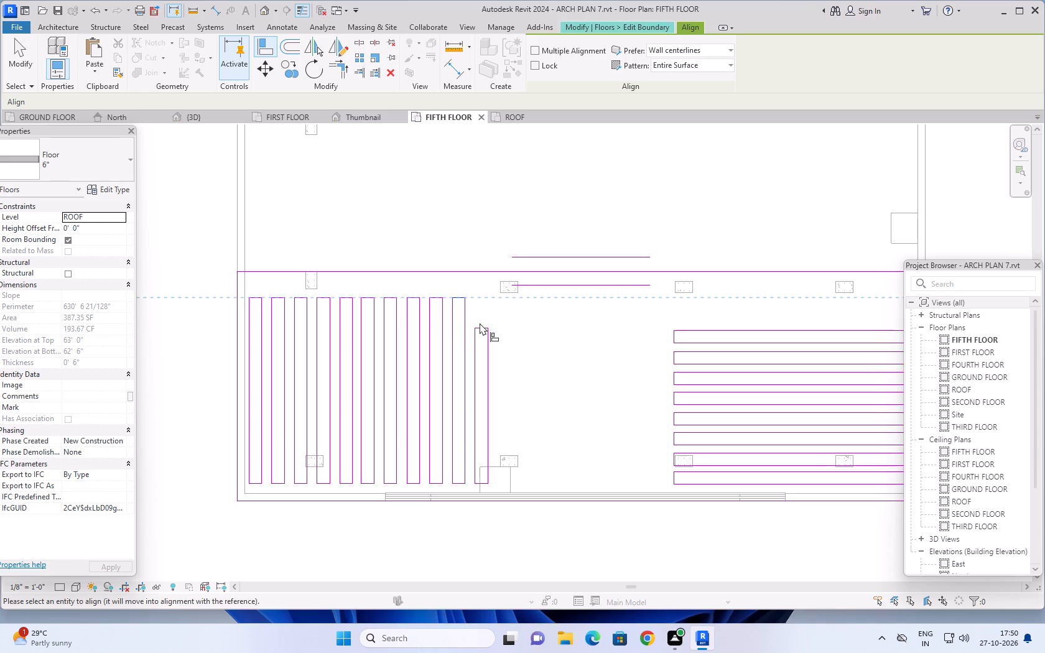
pyautogui.click(480, 326)
pyautogui.scroll(-4, 529, 315)
pyautogui.moveTo(561, 312); pyautogui.dragTo(431, 322, button='middle')
pyautogui.scroll(3, 639, 325)
pyautogui.press('Escape')
pyautogui.press('Escape')
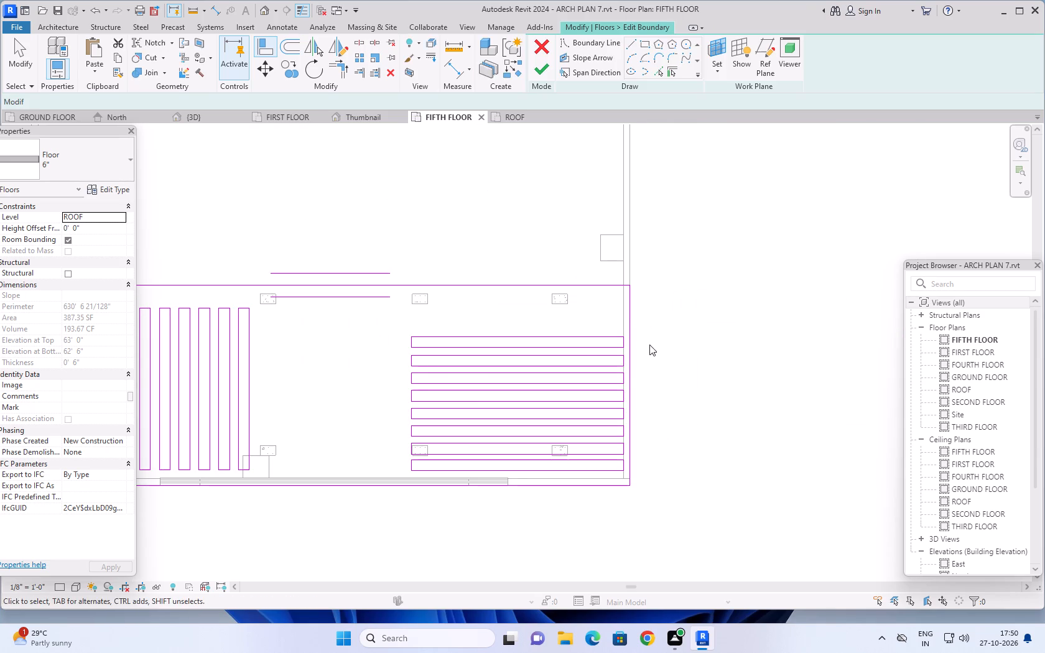
pyautogui.press('Escape')
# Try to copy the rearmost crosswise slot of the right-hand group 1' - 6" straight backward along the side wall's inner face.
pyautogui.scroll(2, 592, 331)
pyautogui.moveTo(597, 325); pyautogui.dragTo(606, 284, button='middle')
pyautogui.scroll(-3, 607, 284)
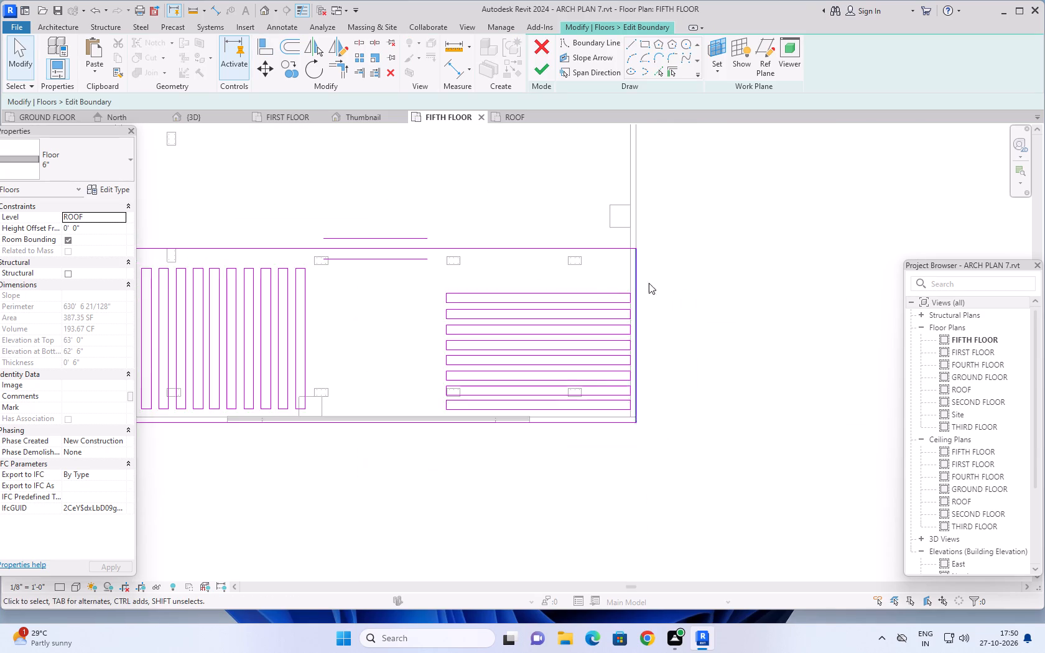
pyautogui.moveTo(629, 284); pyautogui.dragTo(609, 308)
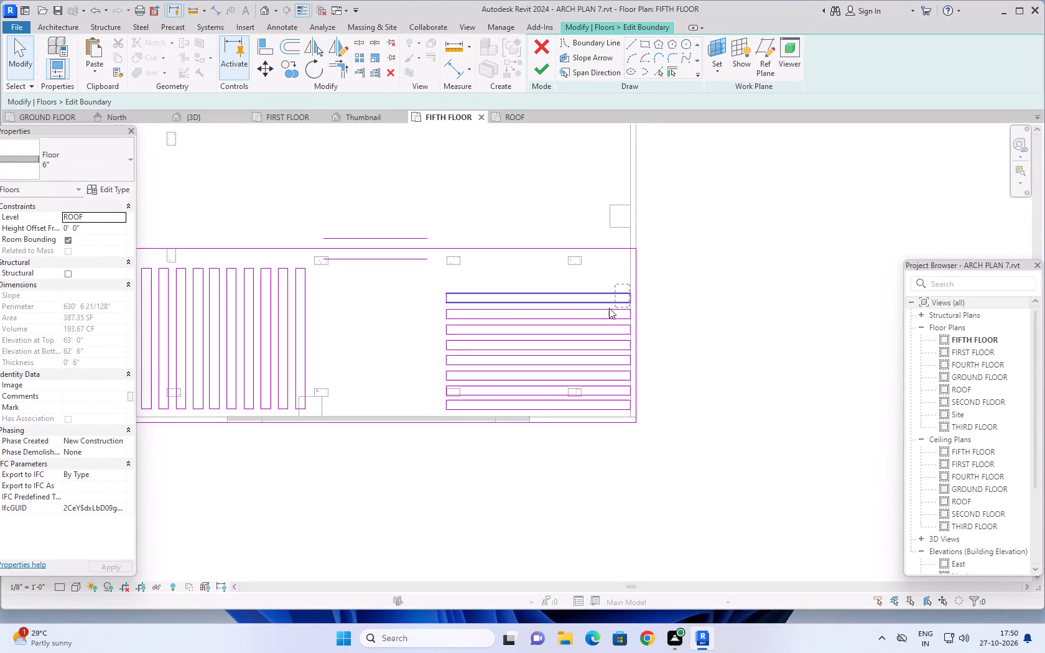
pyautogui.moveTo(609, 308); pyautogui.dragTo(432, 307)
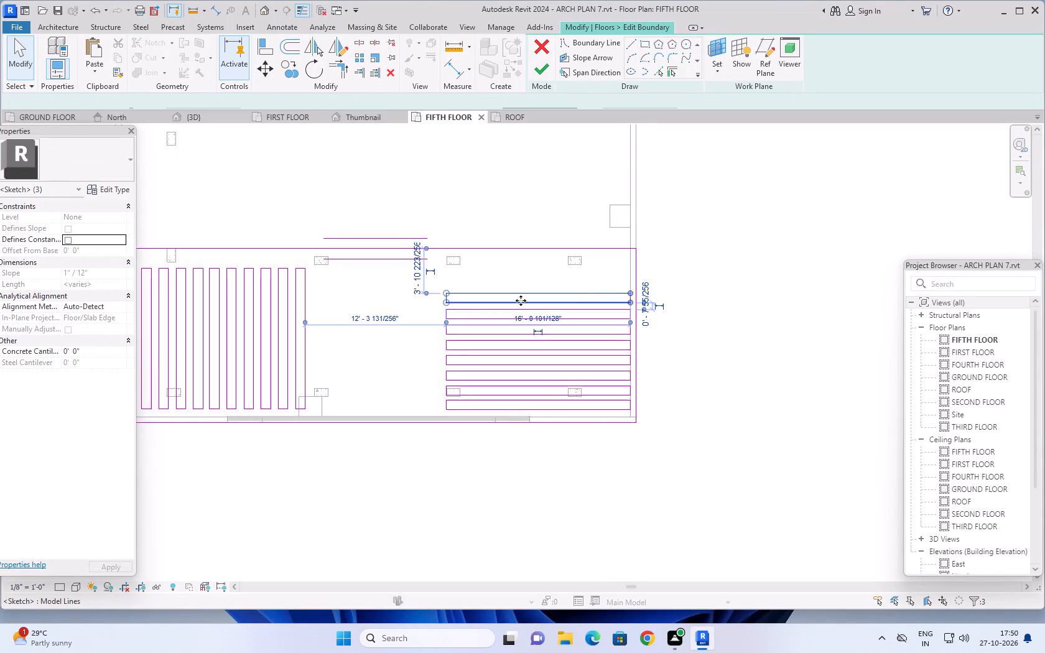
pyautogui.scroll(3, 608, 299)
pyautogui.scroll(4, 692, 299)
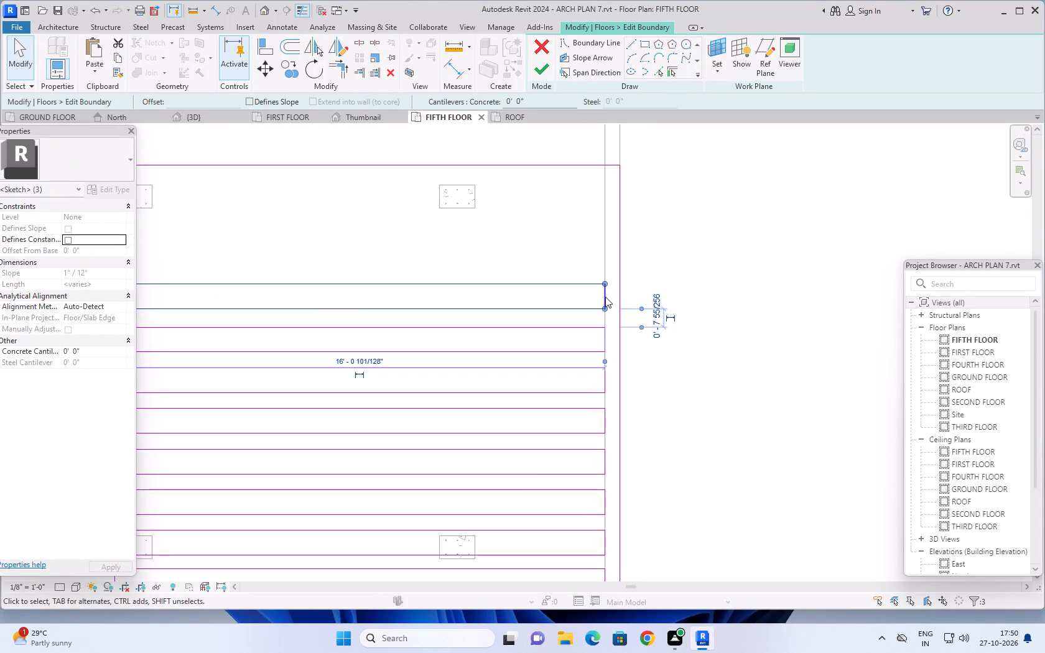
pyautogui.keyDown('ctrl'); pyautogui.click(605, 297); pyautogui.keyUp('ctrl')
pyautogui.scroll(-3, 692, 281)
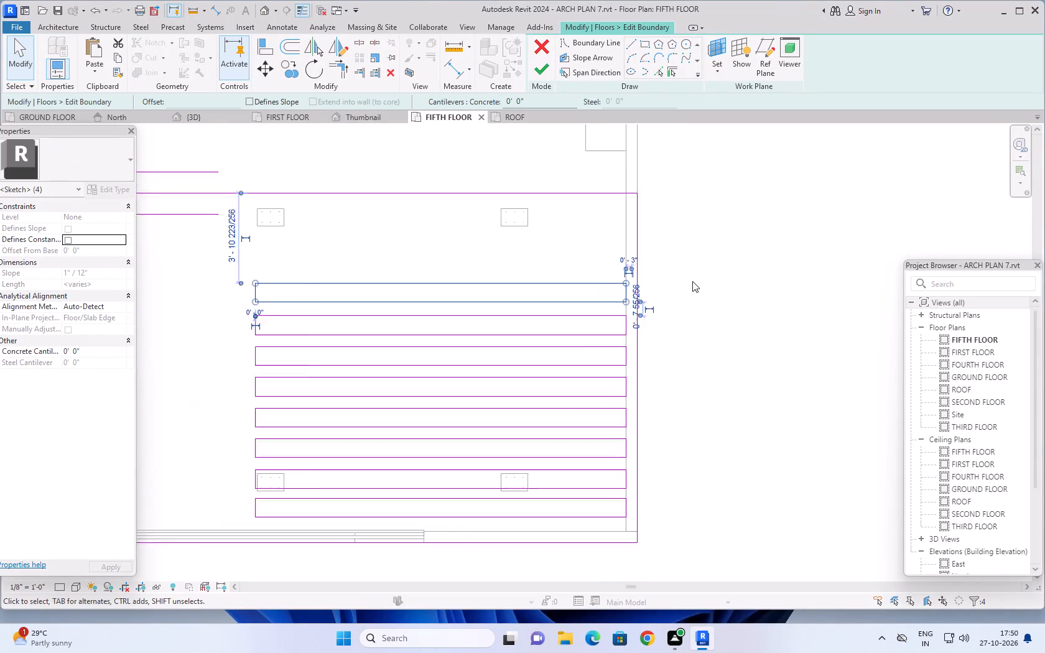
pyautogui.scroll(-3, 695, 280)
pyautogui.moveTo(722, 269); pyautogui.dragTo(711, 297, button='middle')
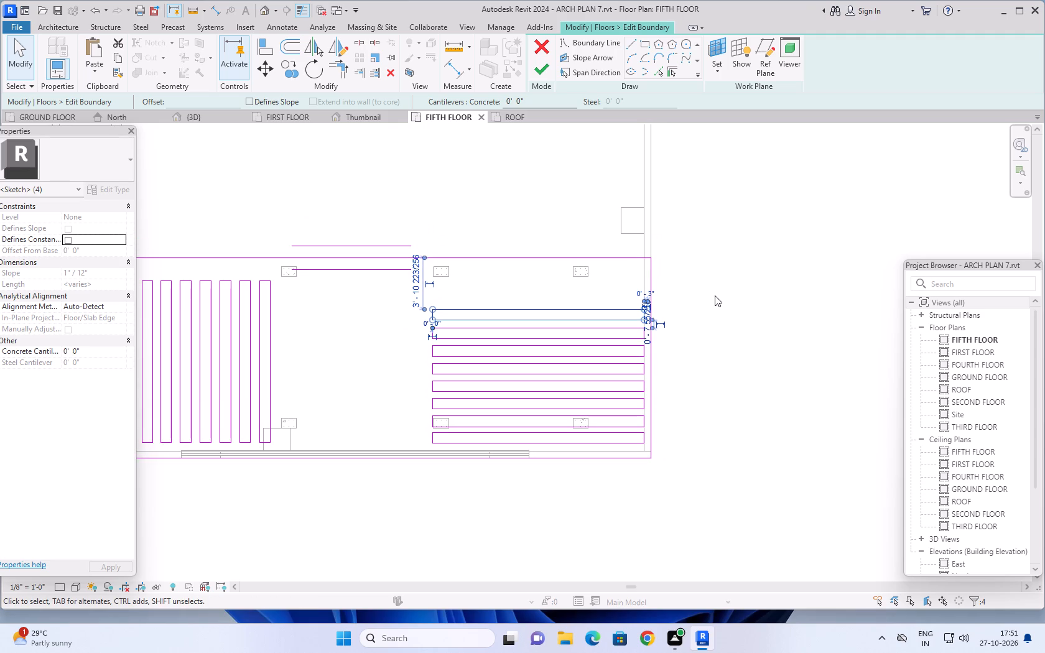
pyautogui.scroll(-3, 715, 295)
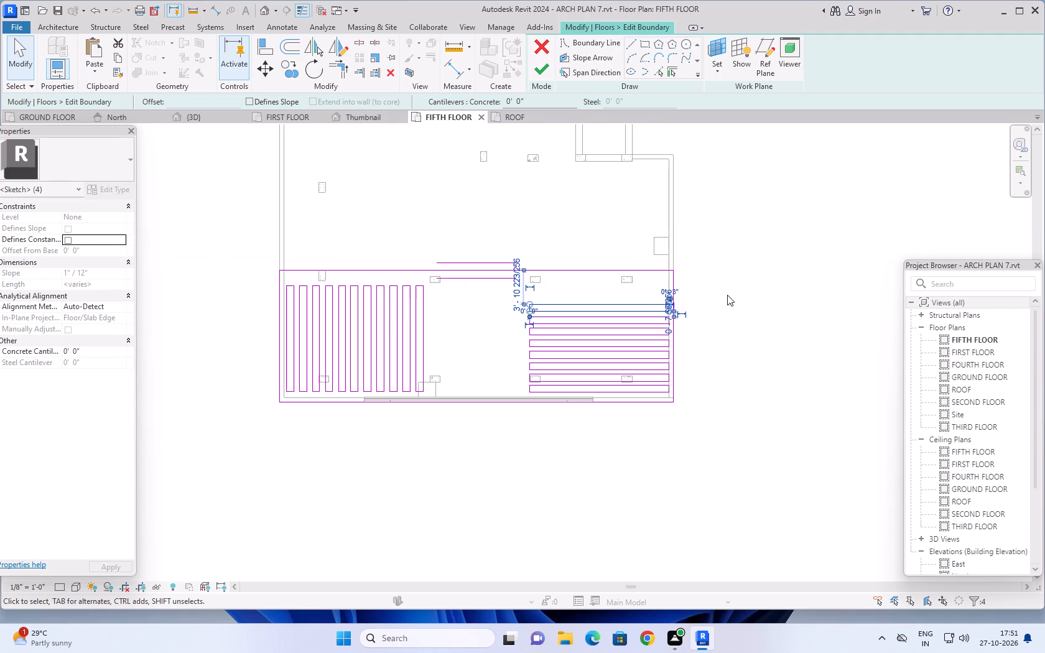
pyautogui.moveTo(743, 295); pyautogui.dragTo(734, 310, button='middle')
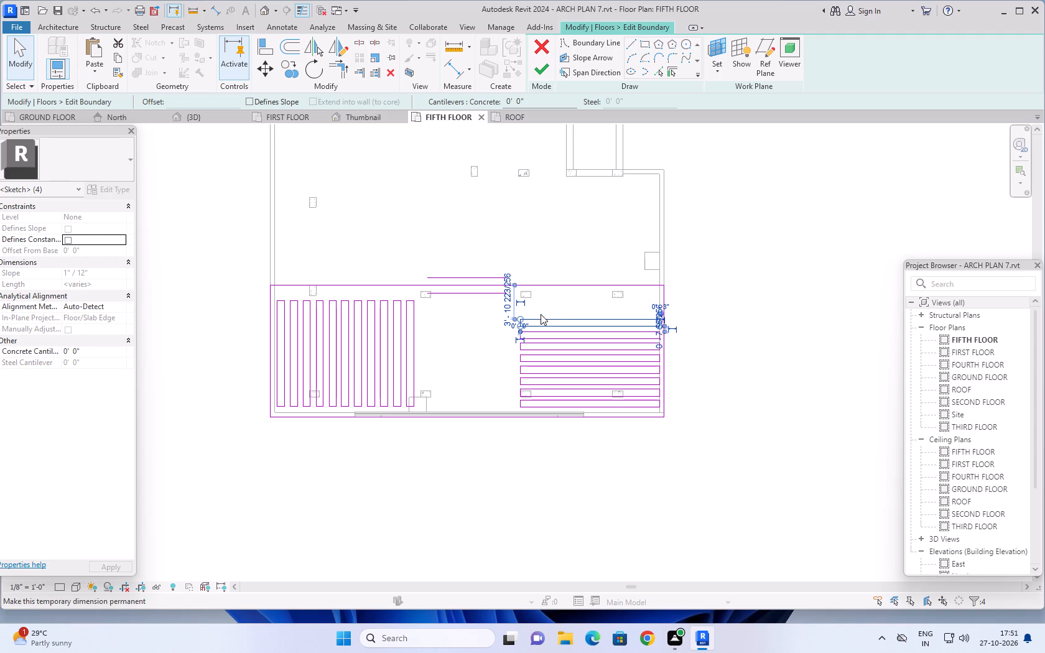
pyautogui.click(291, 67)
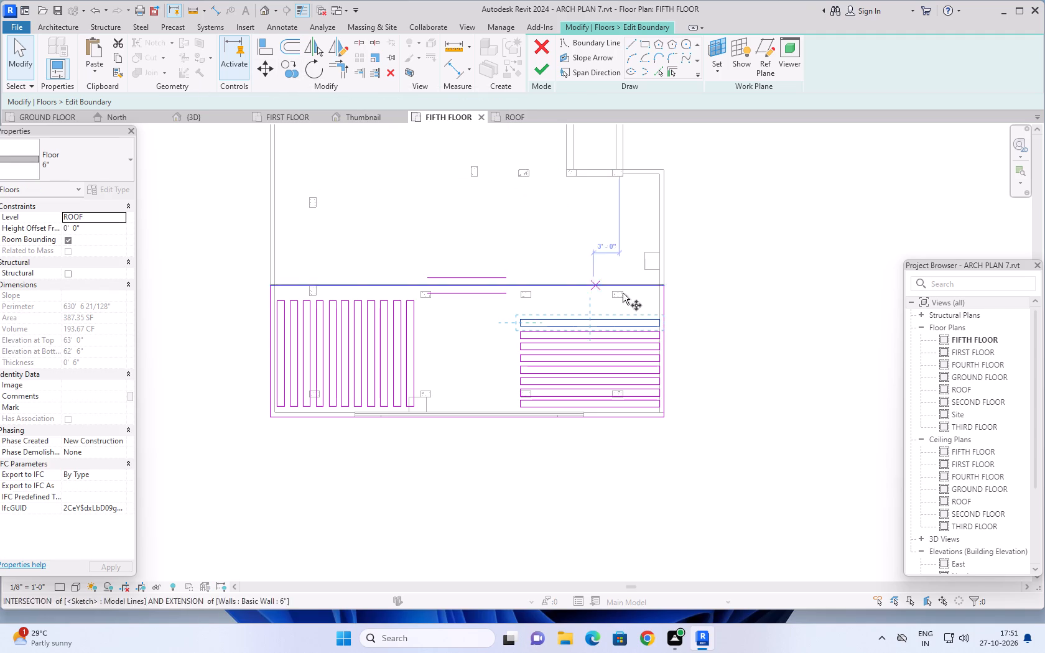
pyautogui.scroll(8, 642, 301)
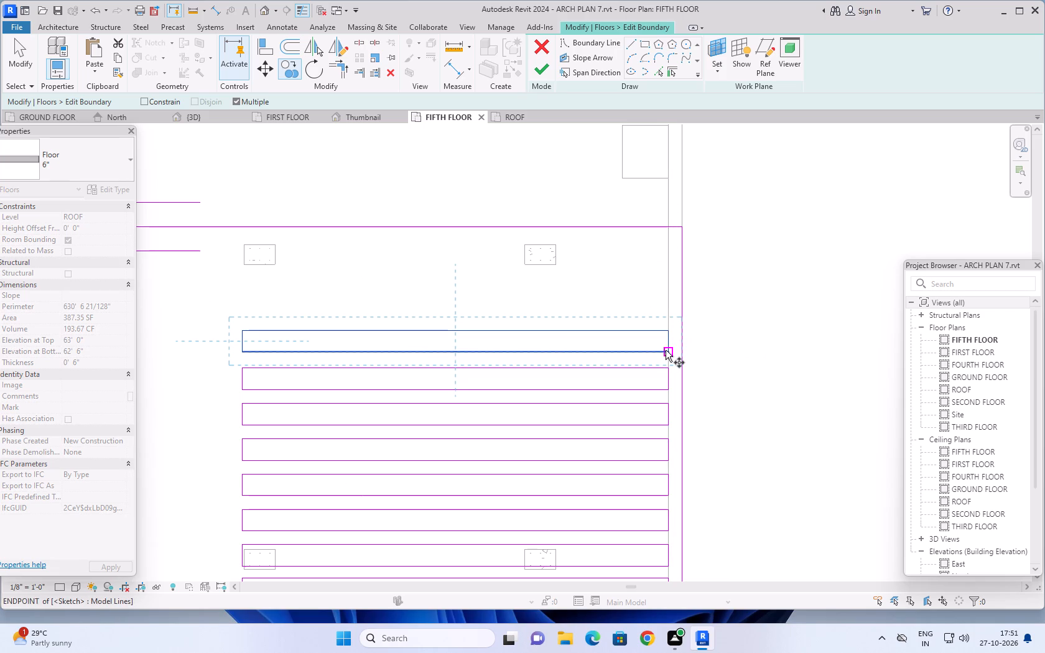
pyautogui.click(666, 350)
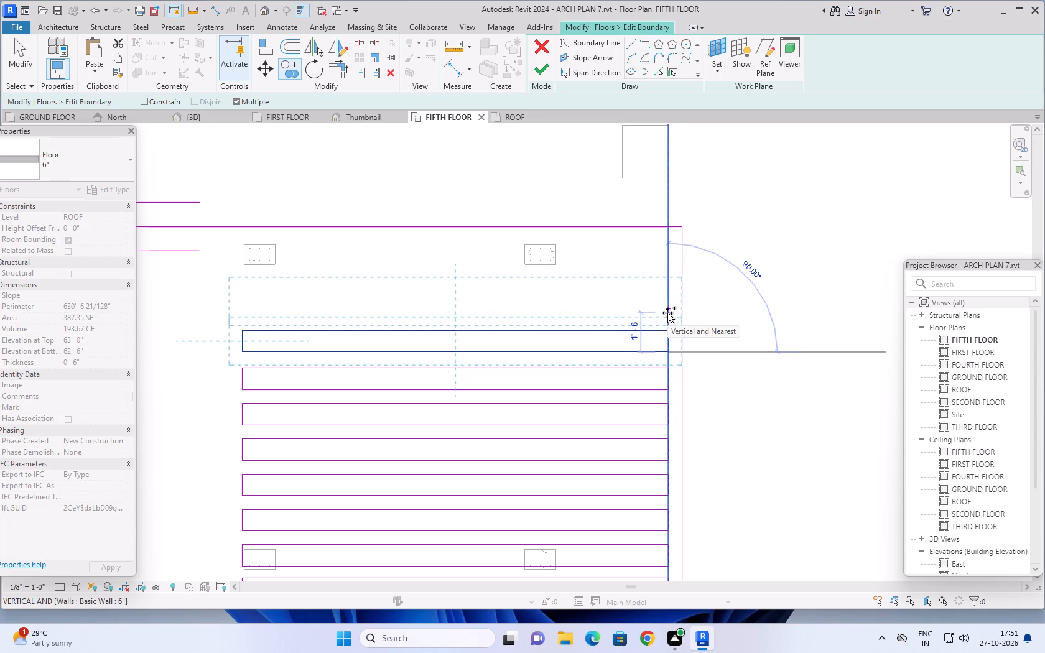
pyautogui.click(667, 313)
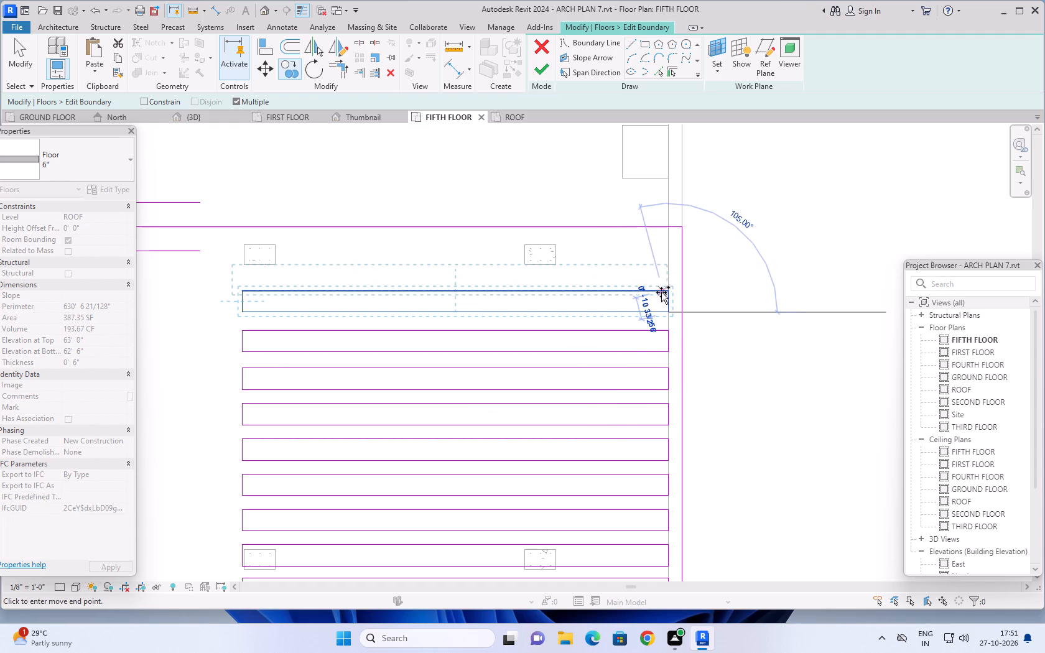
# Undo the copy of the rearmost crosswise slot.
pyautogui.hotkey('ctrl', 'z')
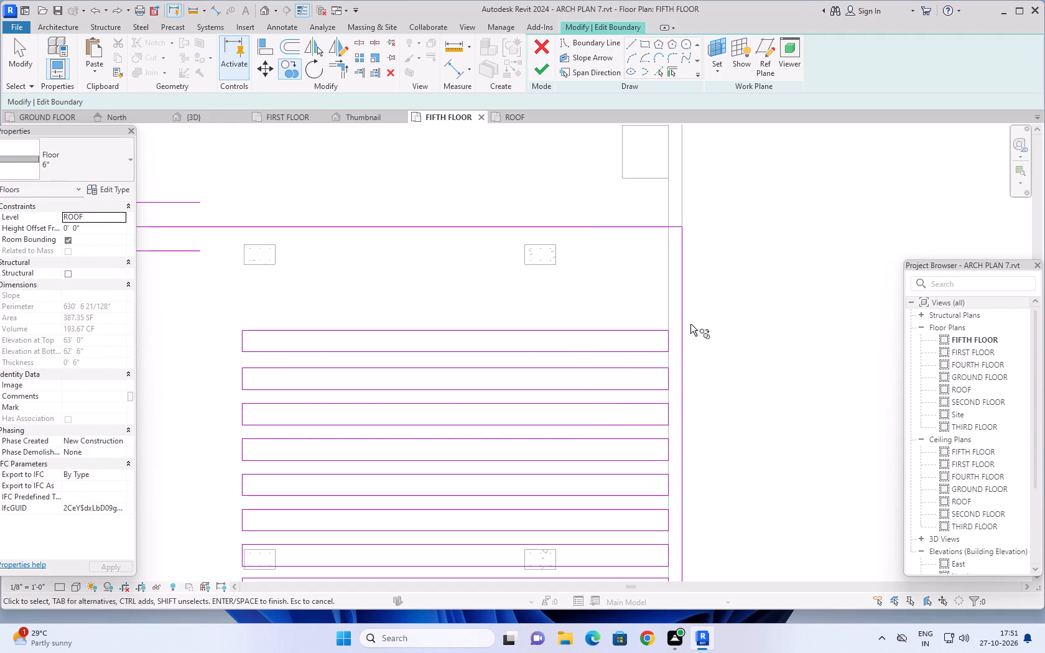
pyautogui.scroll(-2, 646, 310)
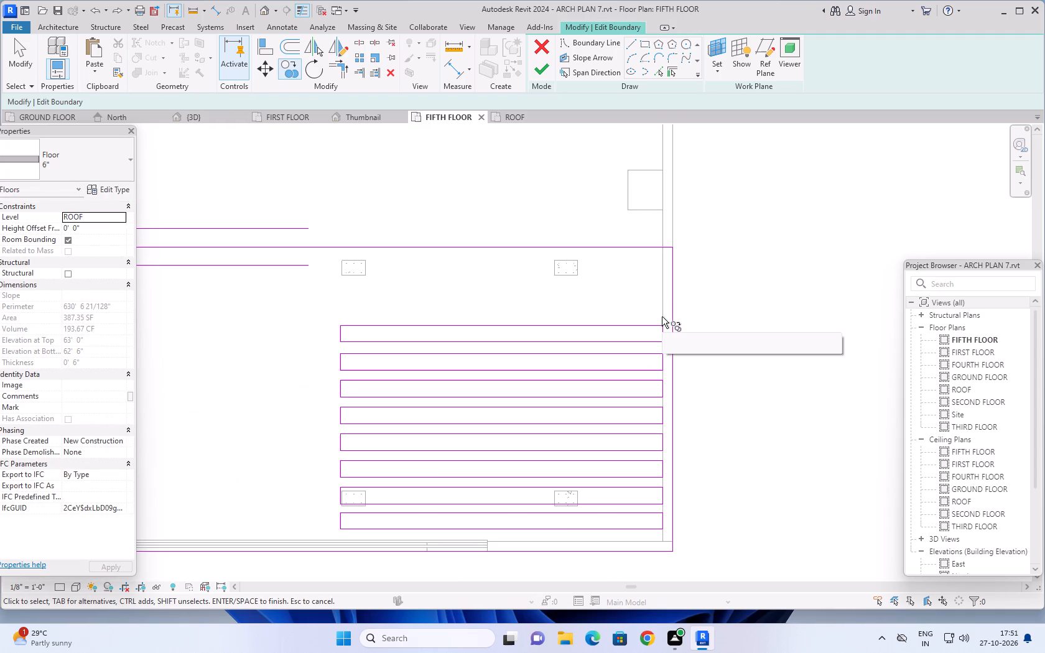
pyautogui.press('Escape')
# Copy the rearmost crosswise slot of the right-hand group straight backward twice, at 1' - 3" spacing along the side wall's inner face.
pyautogui.moveTo(664, 315); pyautogui.dragTo(651, 345)
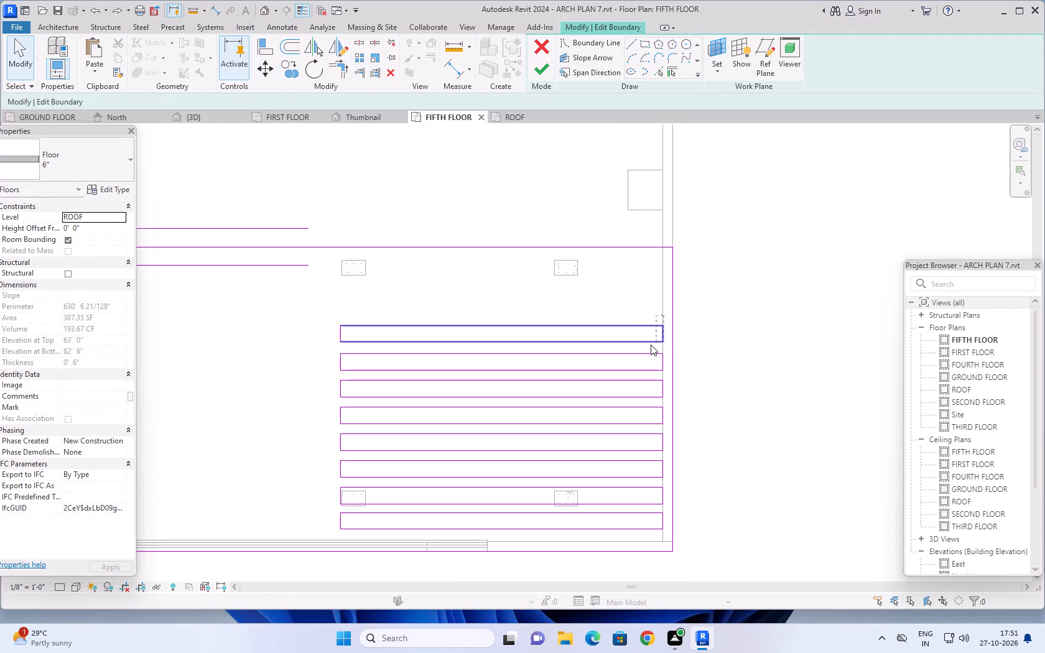
pyautogui.moveTo(651, 345); pyautogui.dragTo(323, 341)
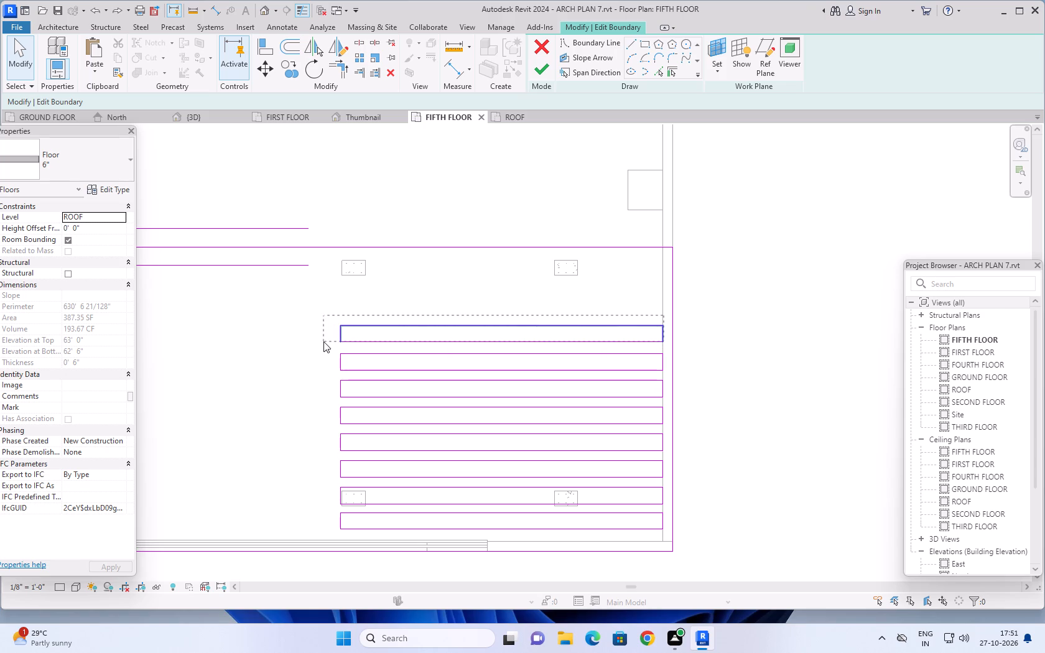
pyautogui.moveTo(323, 341); pyautogui.dragTo(325, 347)
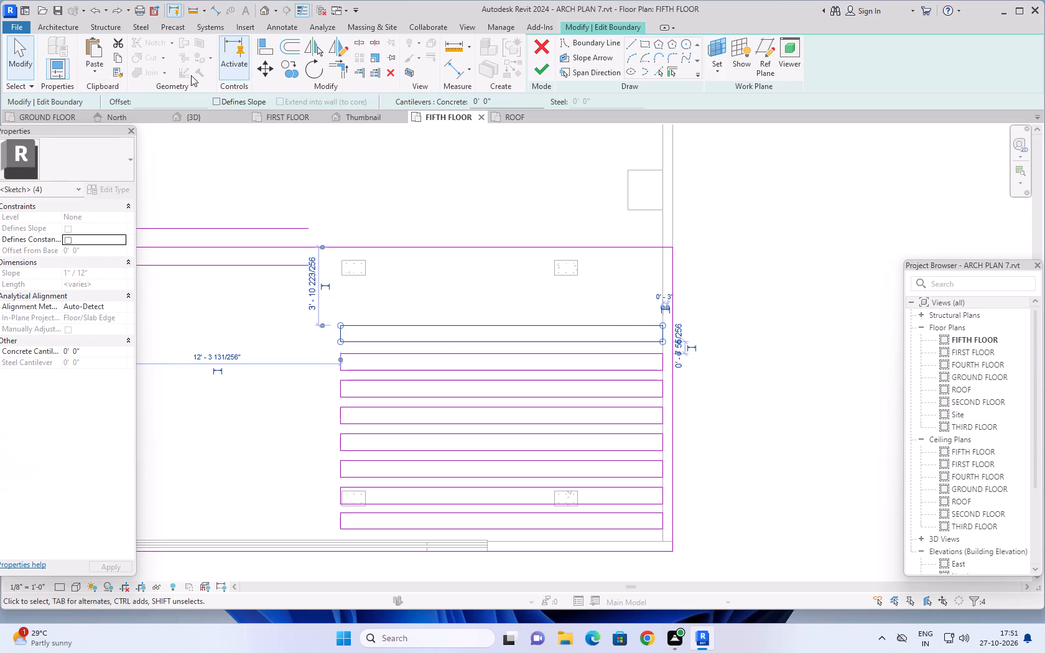
pyautogui.click(292, 70)
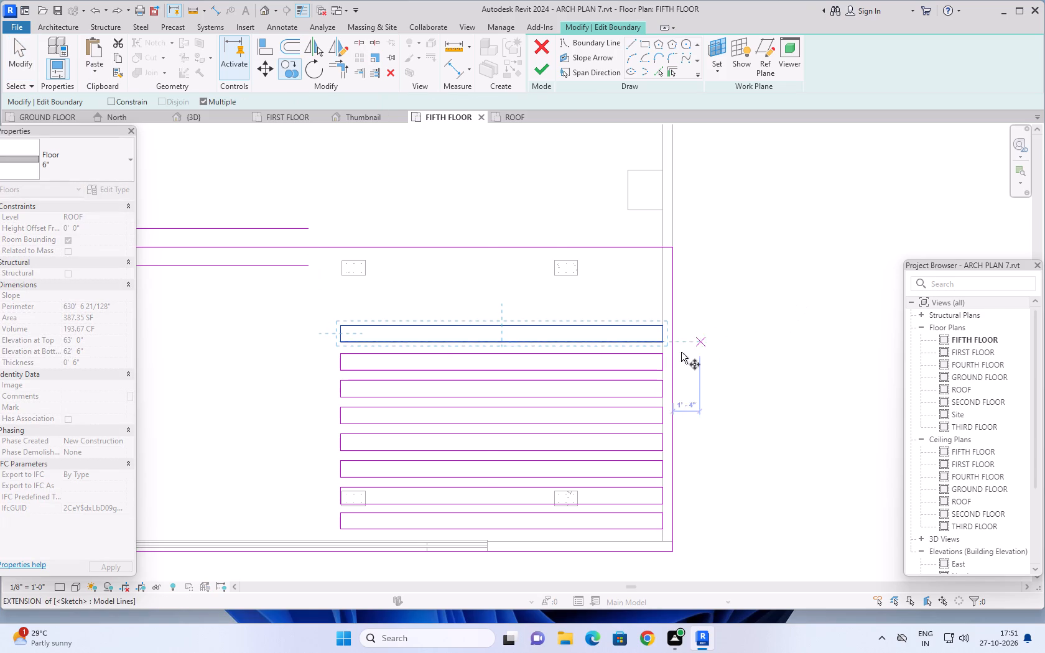
pyautogui.scroll(3, 669, 353)
pyautogui.click(659, 333)
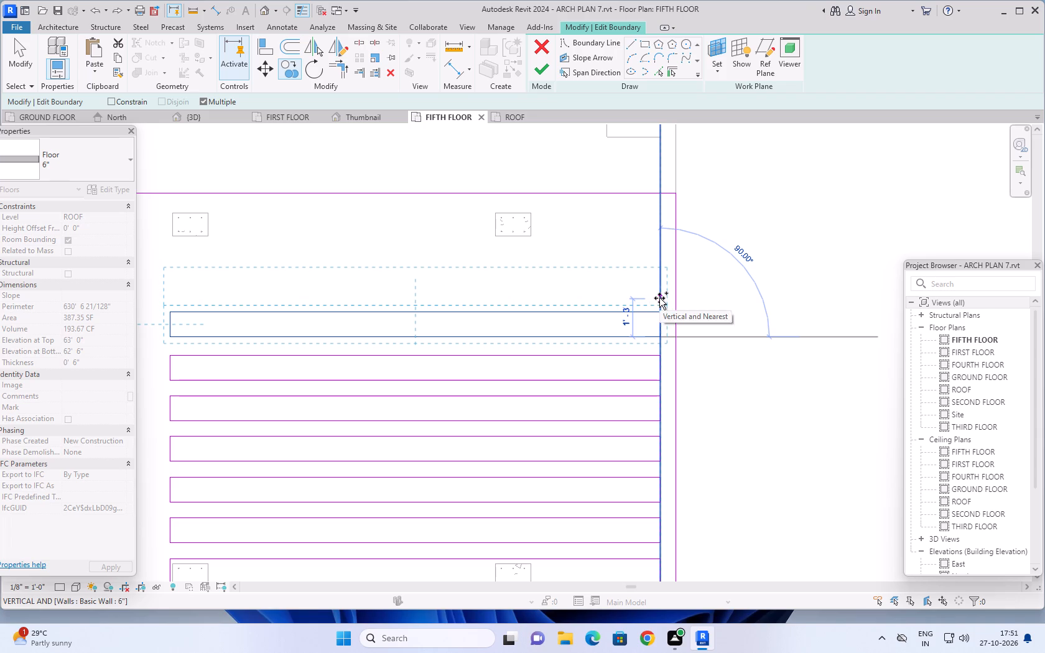
pyautogui.click(659, 298)
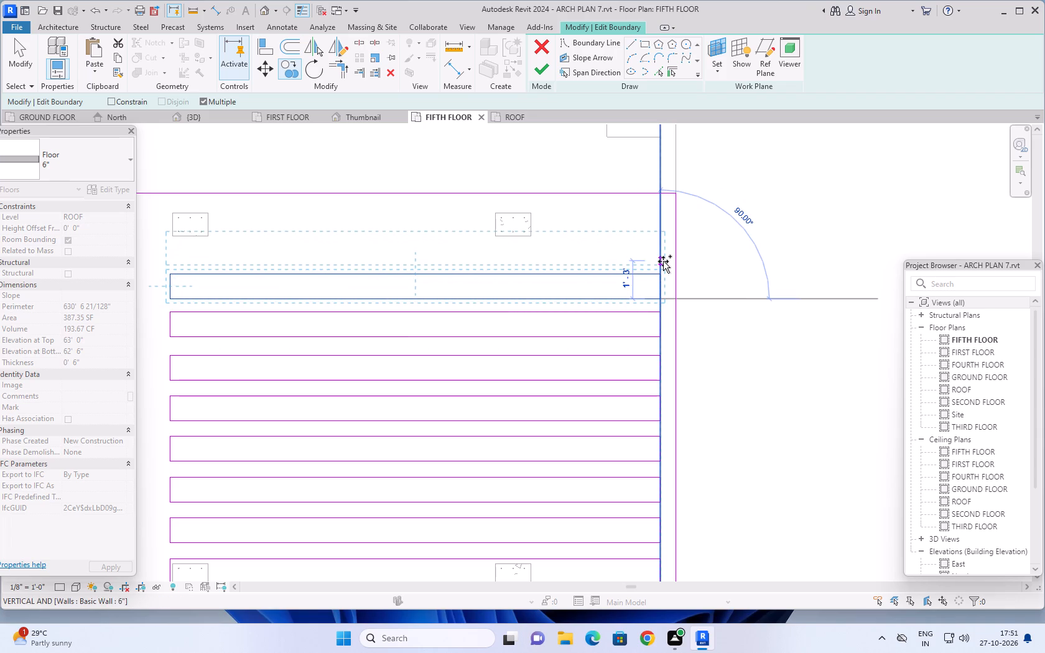
pyautogui.click(664, 261)
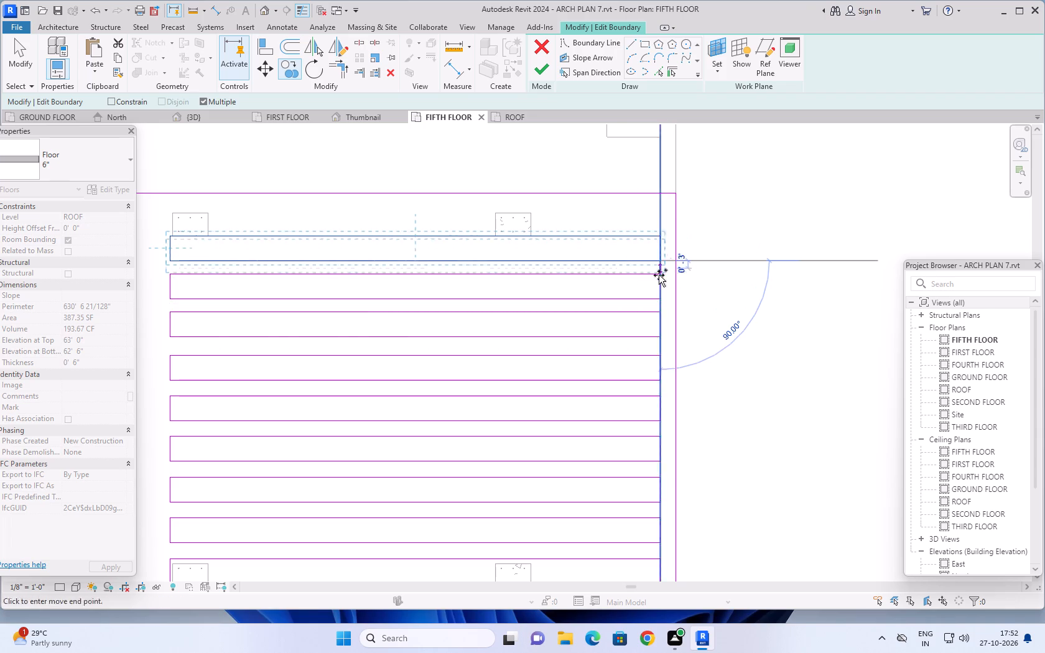
pyautogui.press('Escape')
pyautogui.scroll(-2, 669, 338)
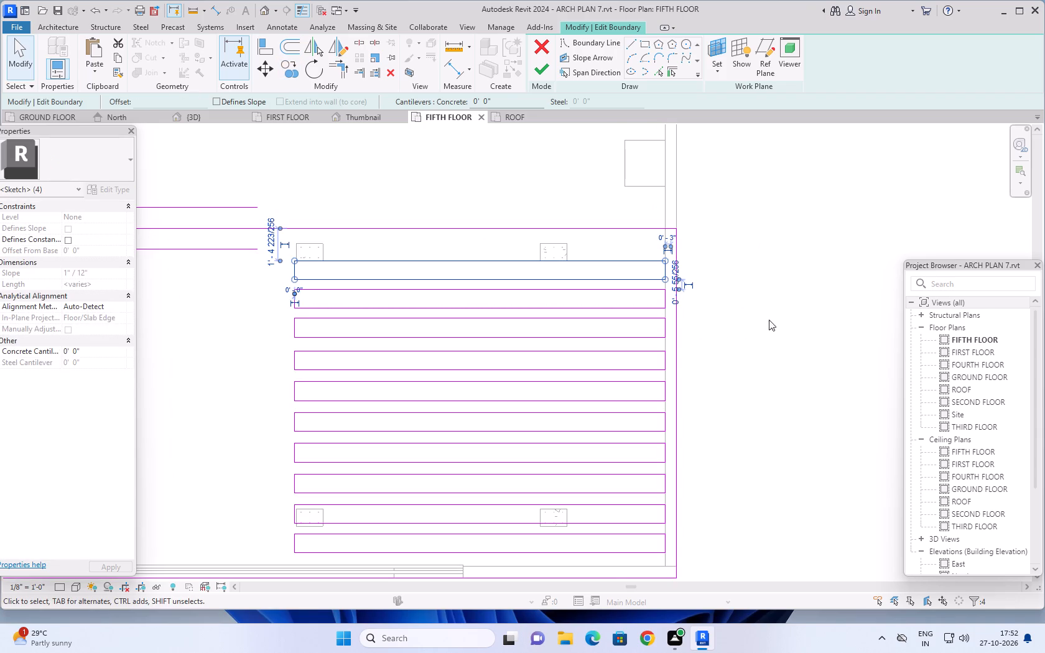
# Nudge the rearmost copied crosswise slot 1" toward the front.
pyautogui.press('Down')
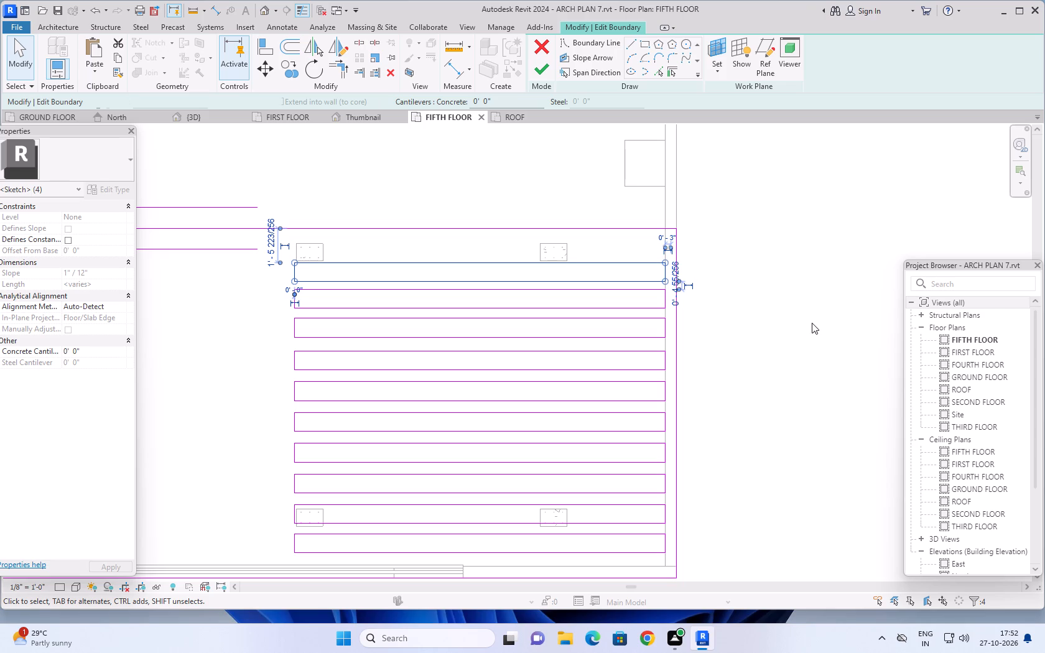
pyautogui.press('Escape')
# Finish the boundary sketch of the roof-level pergola slab.
pyautogui.moveTo(815, 328); pyautogui.dragTo(770, 327, button='middle')
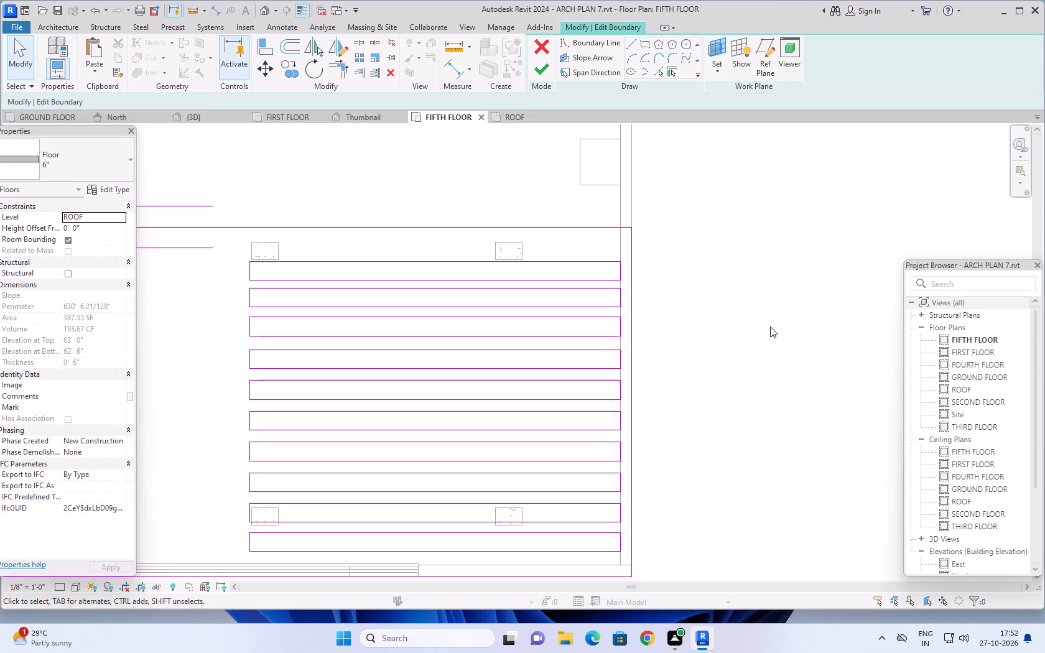
pyautogui.scroll(-4, 748, 303)
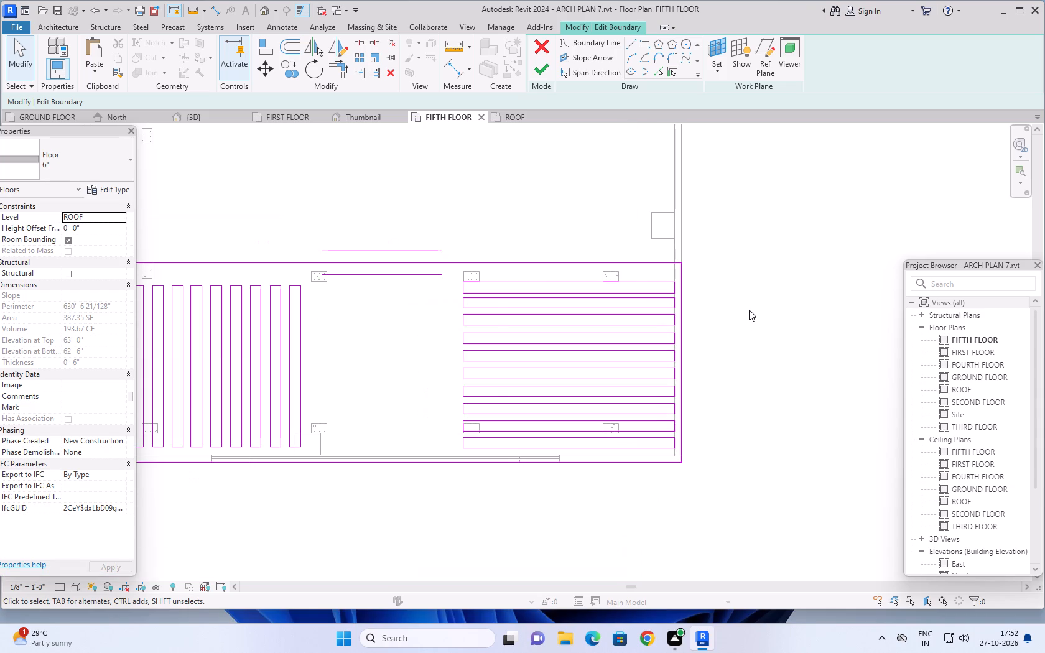
pyautogui.scroll(-1, 751, 295)
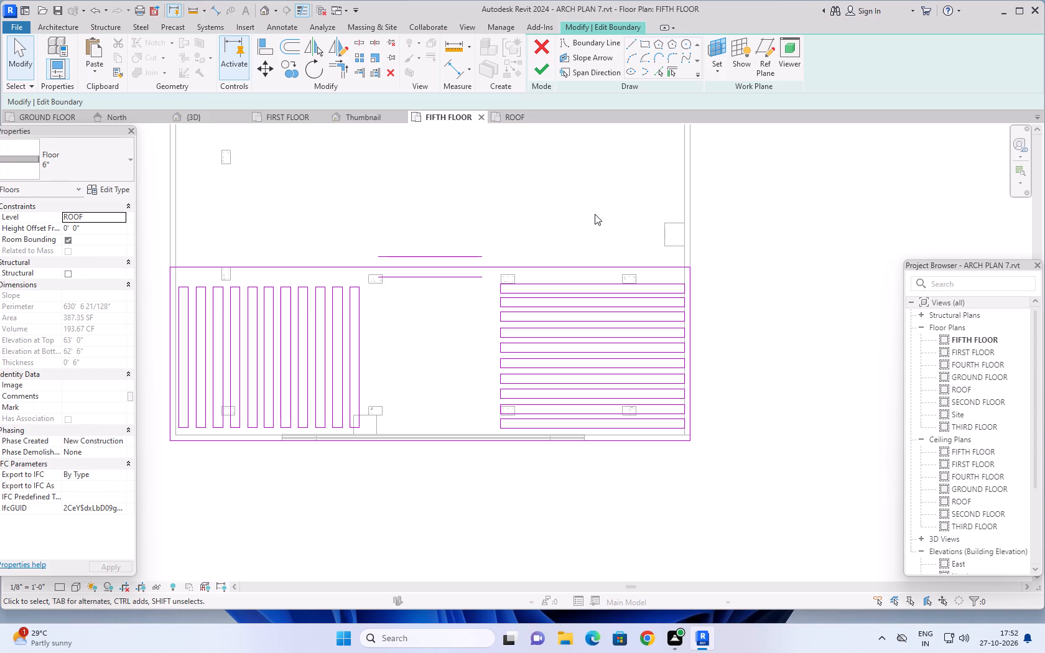
pyautogui.click(541, 70)
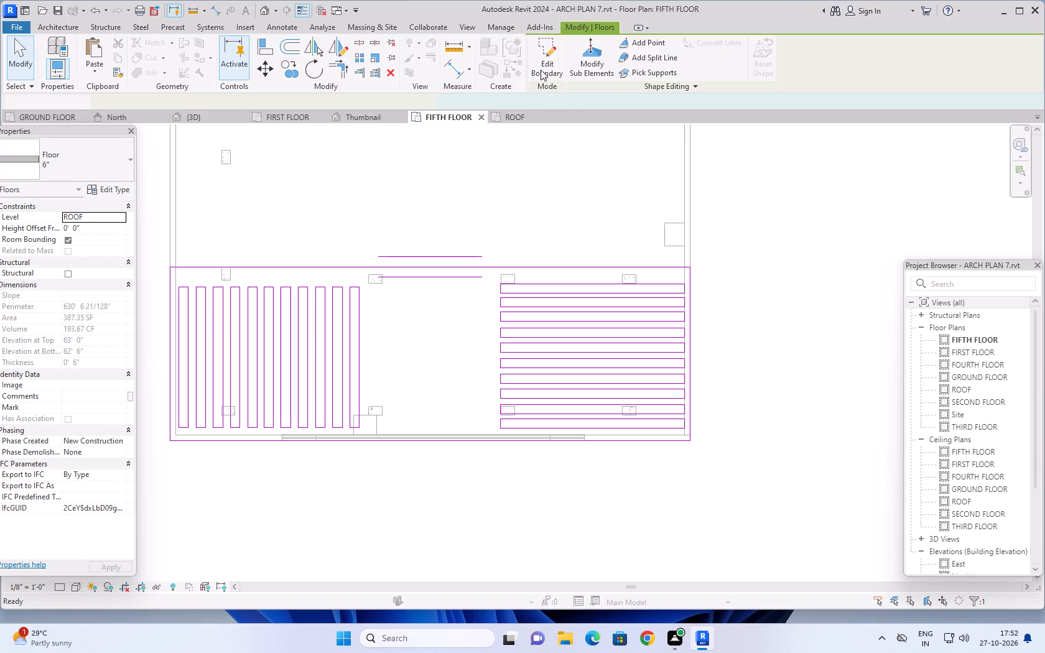
# Examine the extended pergola slab and its slots in the 3D view from the front, side and above.
pyautogui.scroll(-1, 753, 250)
pyautogui.moveTo(769, 209); pyautogui.dragTo(766, 239, button='middle')
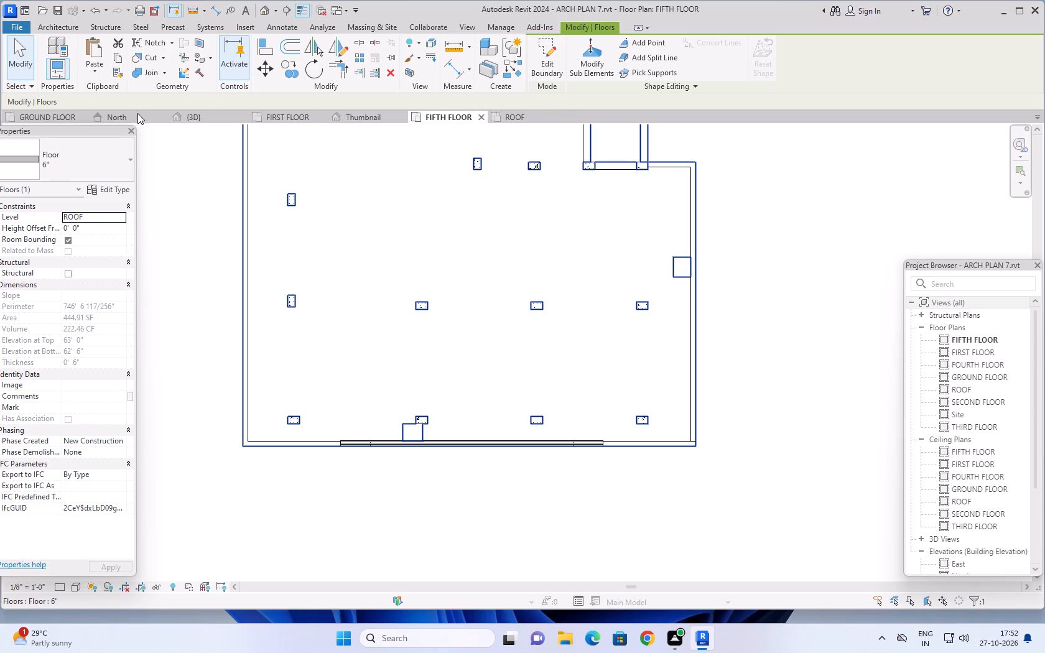
pyautogui.click(192, 117)
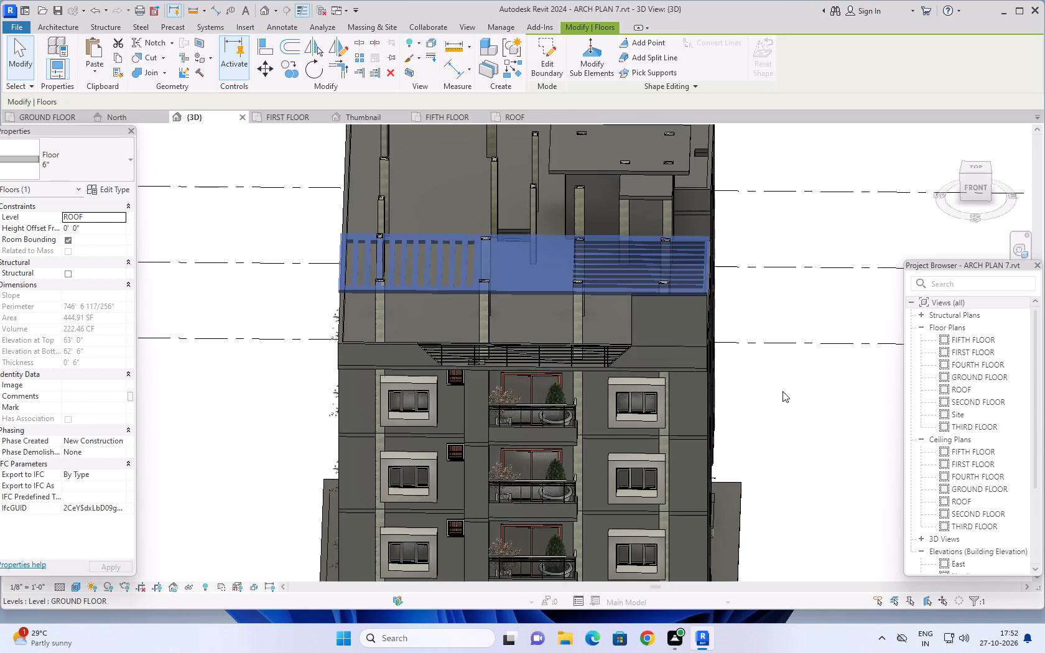
pyautogui.keyDown('shift'); pyautogui.moveTo(776, 396); pyautogui.dragTo(784, 351, button='middle'); pyautogui.keyUp('shift')
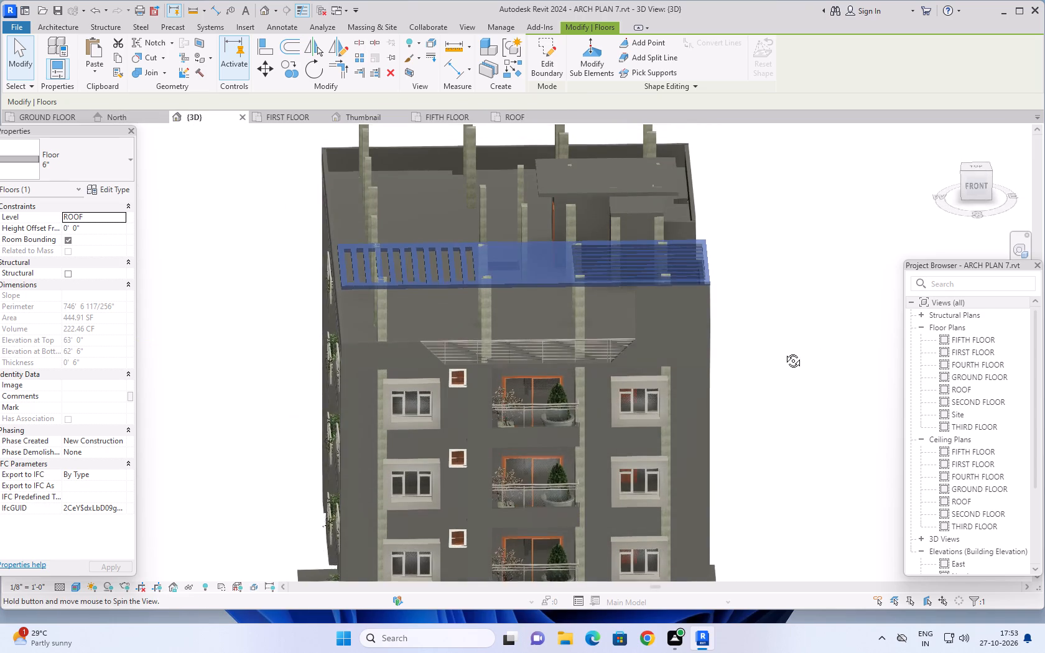
pyautogui.keyDown('shift'); pyautogui.moveTo(784, 351); pyautogui.dragTo(768, 307, button='middle'); pyautogui.keyUp('shift')
pyautogui.scroll(7, 680, 335)
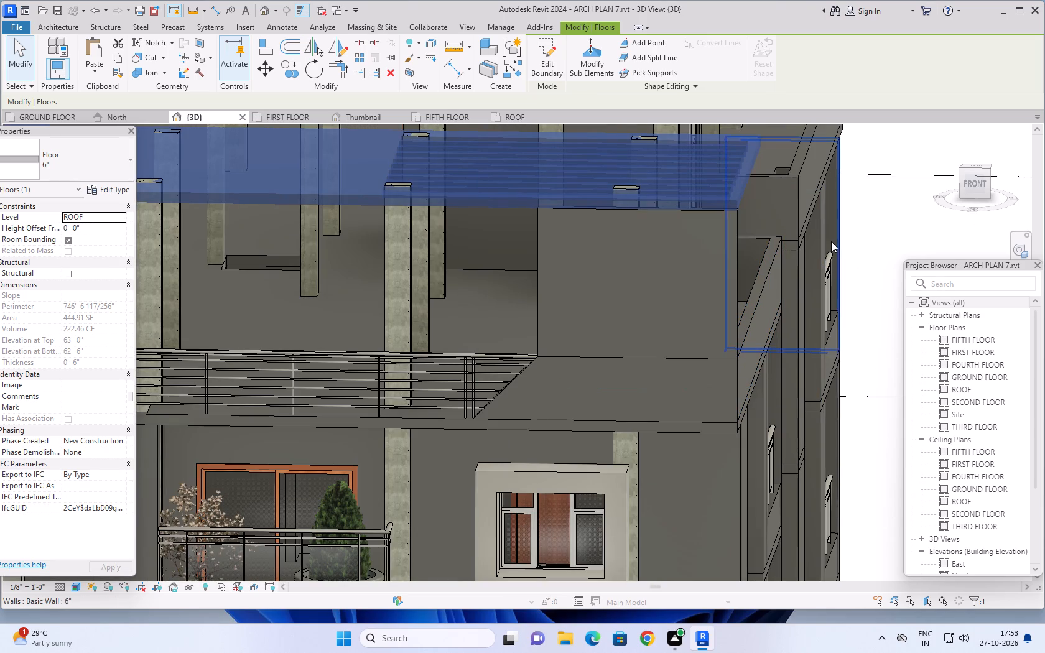
pyautogui.moveTo(859, 253); pyautogui.dragTo(872, 180, button='middle')
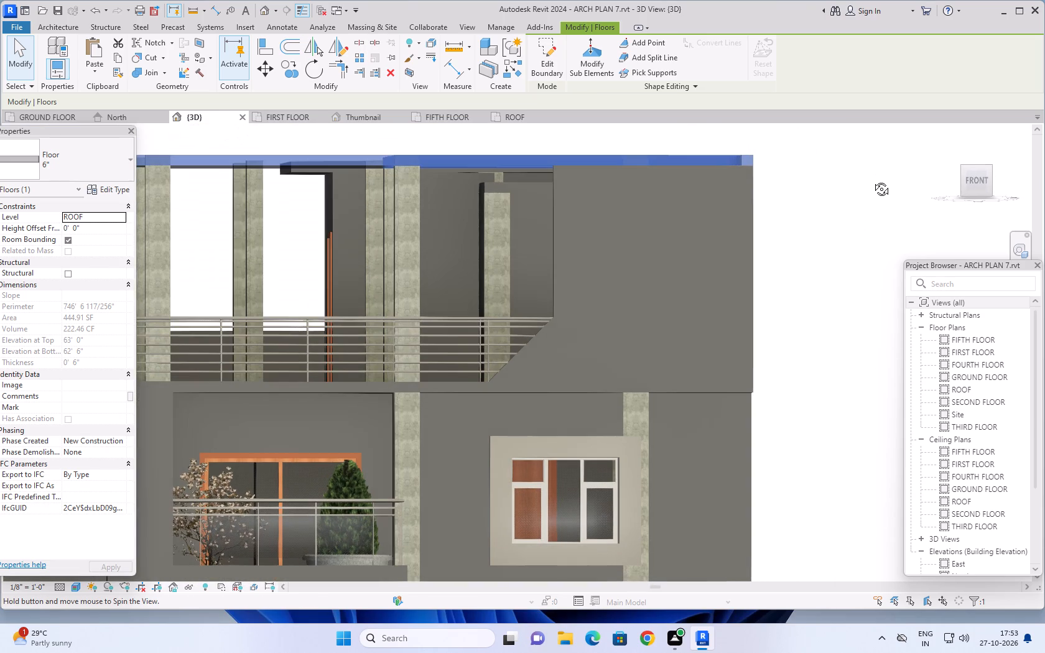
pyautogui.moveTo(872, 180); pyautogui.dragTo(868, 182, button='middle')
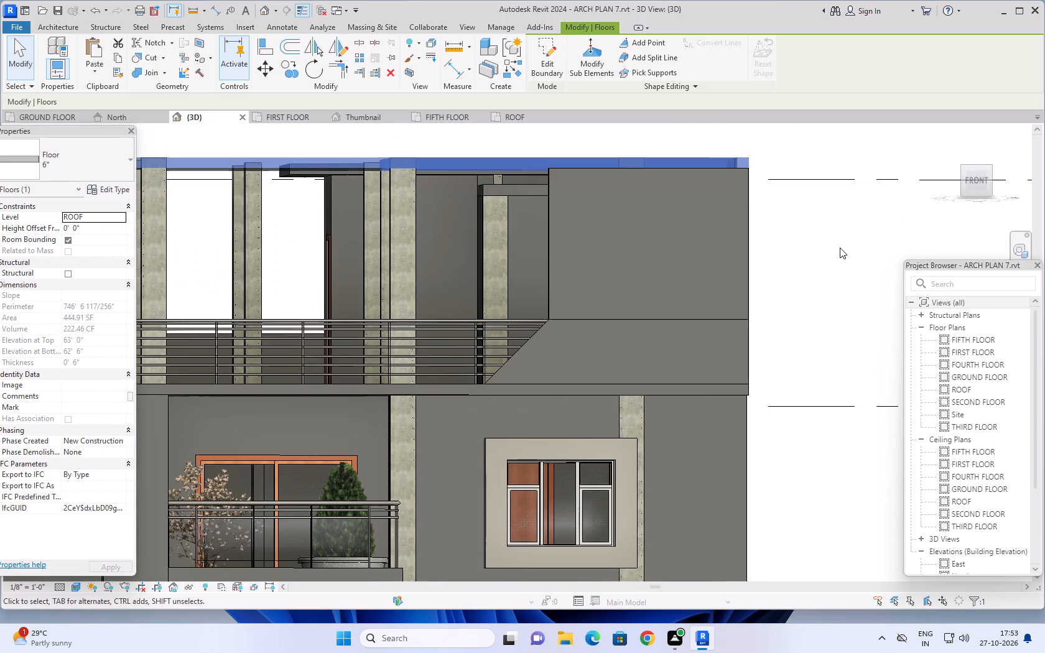
pyautogui.moveTo(834, 241); pyautogui.dragTo(828, 309, button='middle')
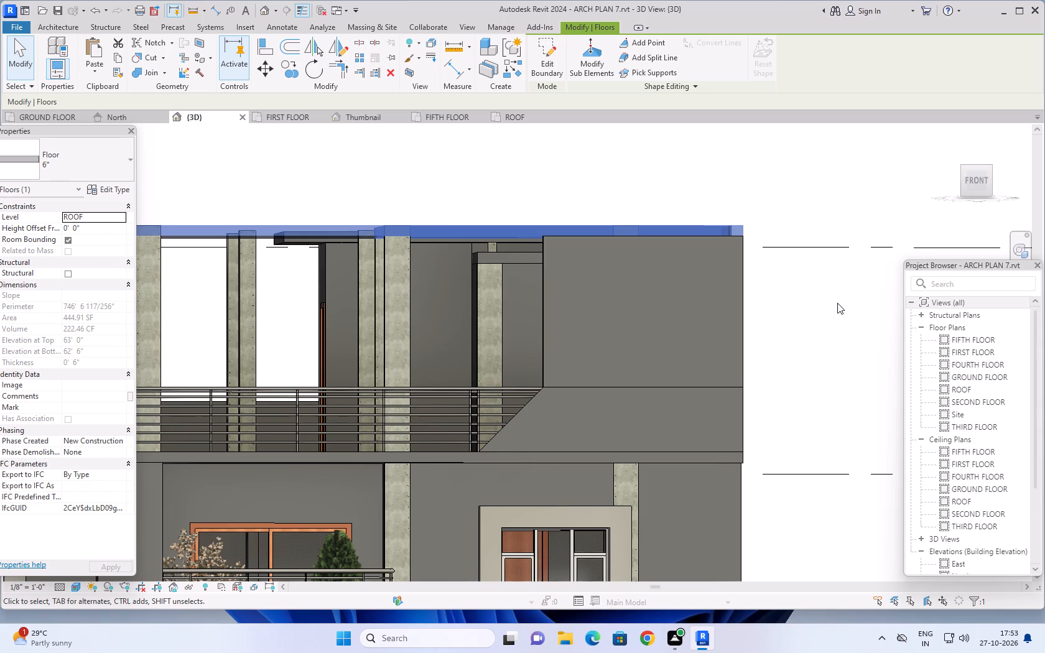
pyautogui.scroll(-1, 821, 338)
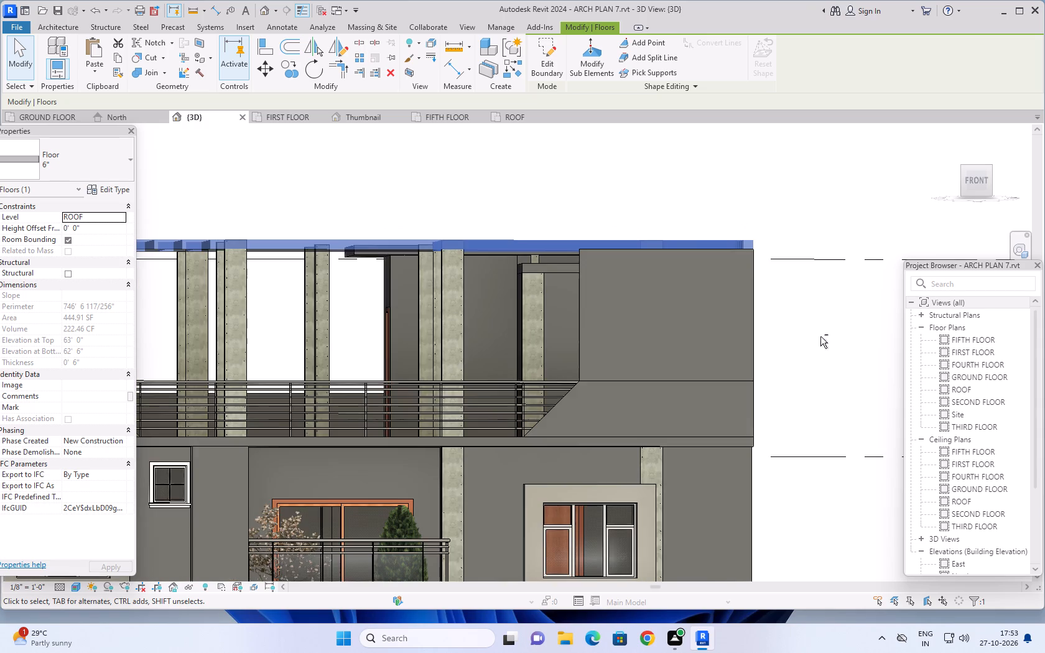
pyautogui.keyDown('shift'); pyautogui.moveTo(820, 336); pyautogui.dragTo(712, 401, button='middle'); pyautogui.keyUp('shift')
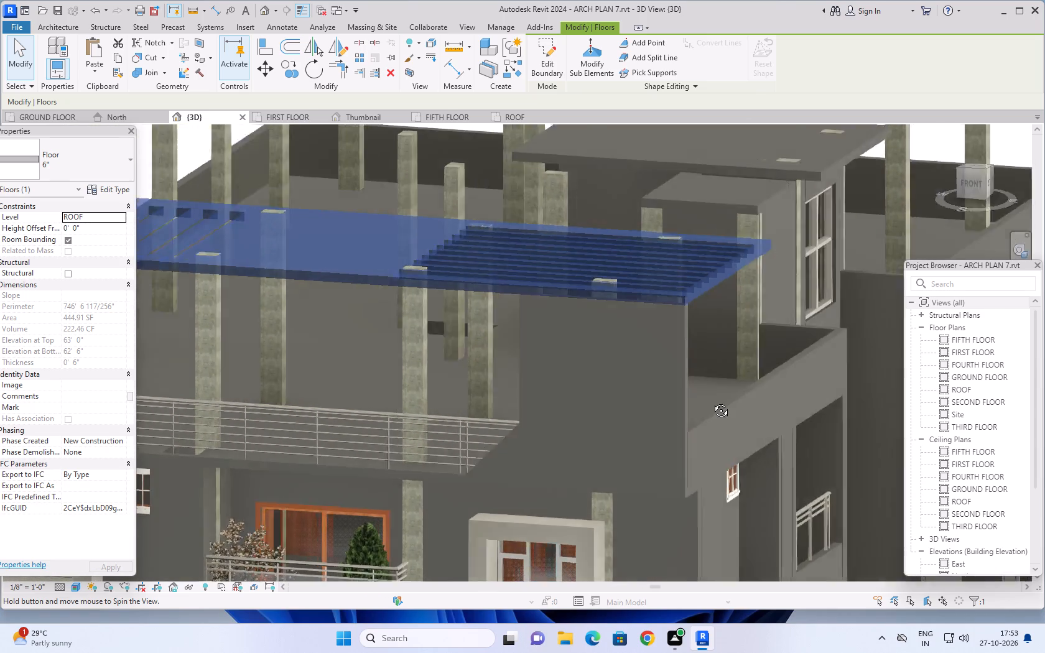
pyautogui.keyDown('shift'); pyautogui.moveTo(712, 401); pyautogui.dragTo(643, 399, button='middle'); pyautogui.keyUp('shift')
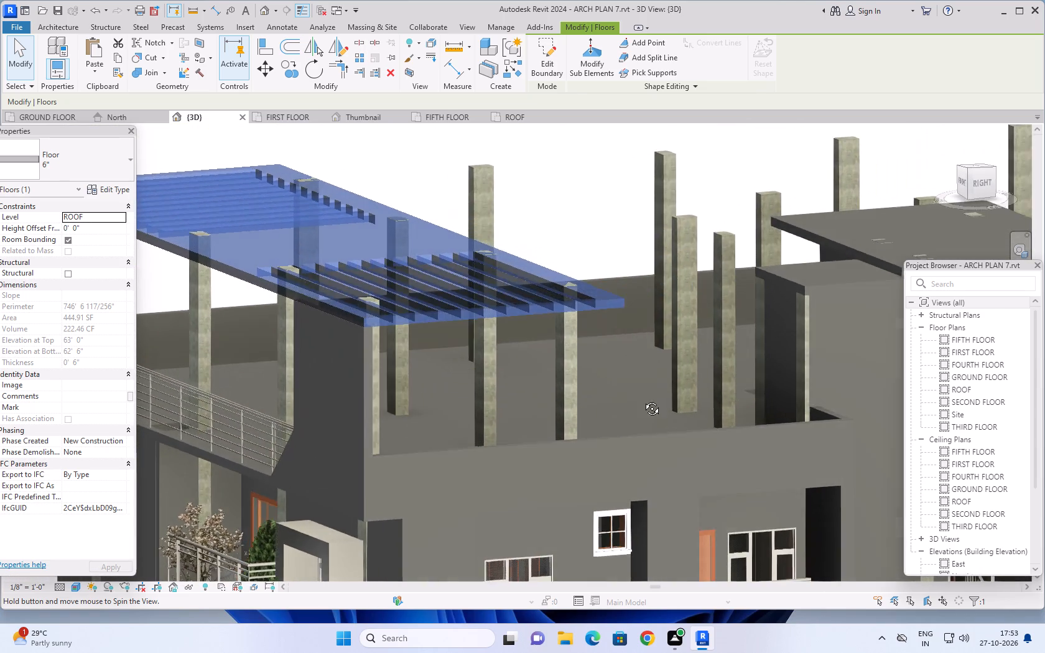
pyautogui.keyDown('shift'); pyautogui.moveTo(643, 399); pyautogui.dragTo(634, 428, button='middle'); pyautogui.keyUp('shift')
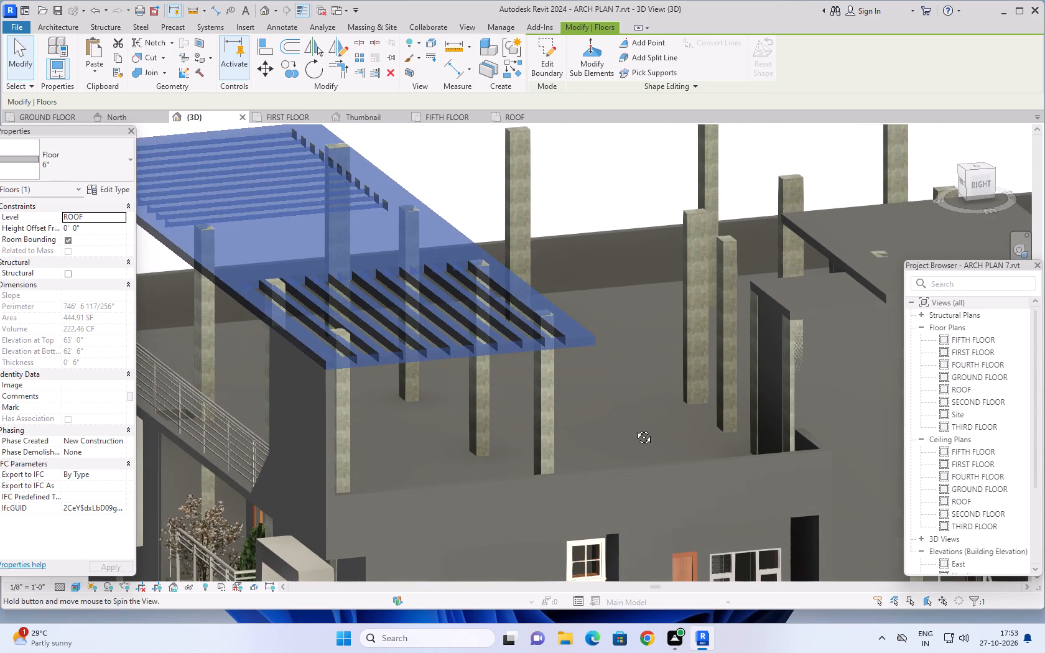
pyautogui.keyDown('shift'); pyautogui.moveTo(634, 428); pyautogui.dragTo(753, 414, button='middle'); pyautogui.keyUp('shift')
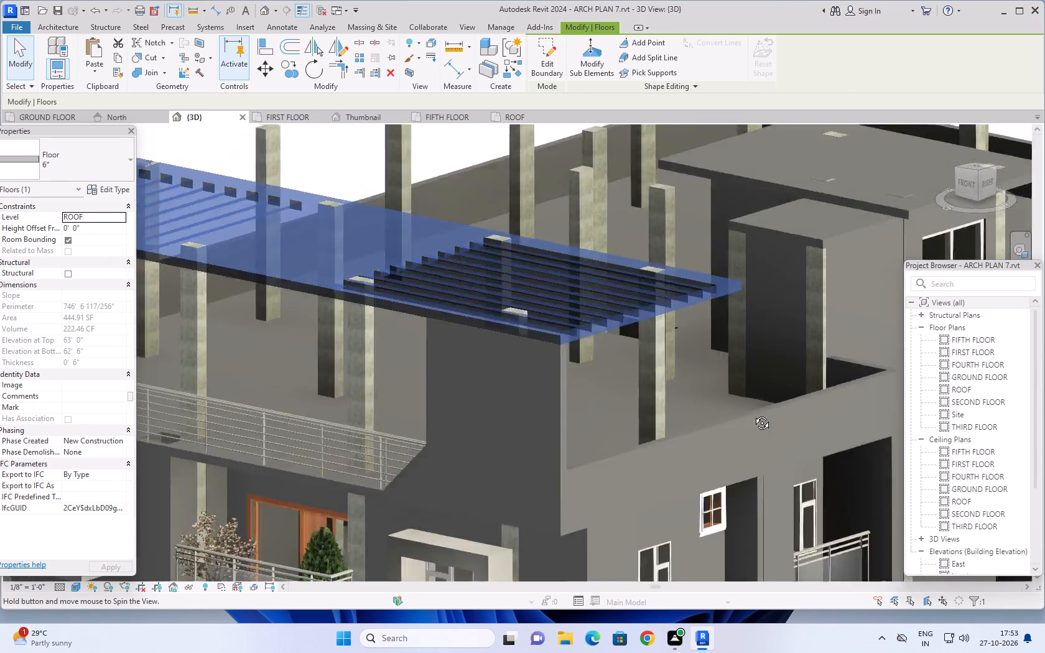
pyautogui.keyDown('shift'); pyautogui.moveTo(753, 414); pyautogui.dragTo(851, 353, button='middle'); pyautogui.keyUp('shift')
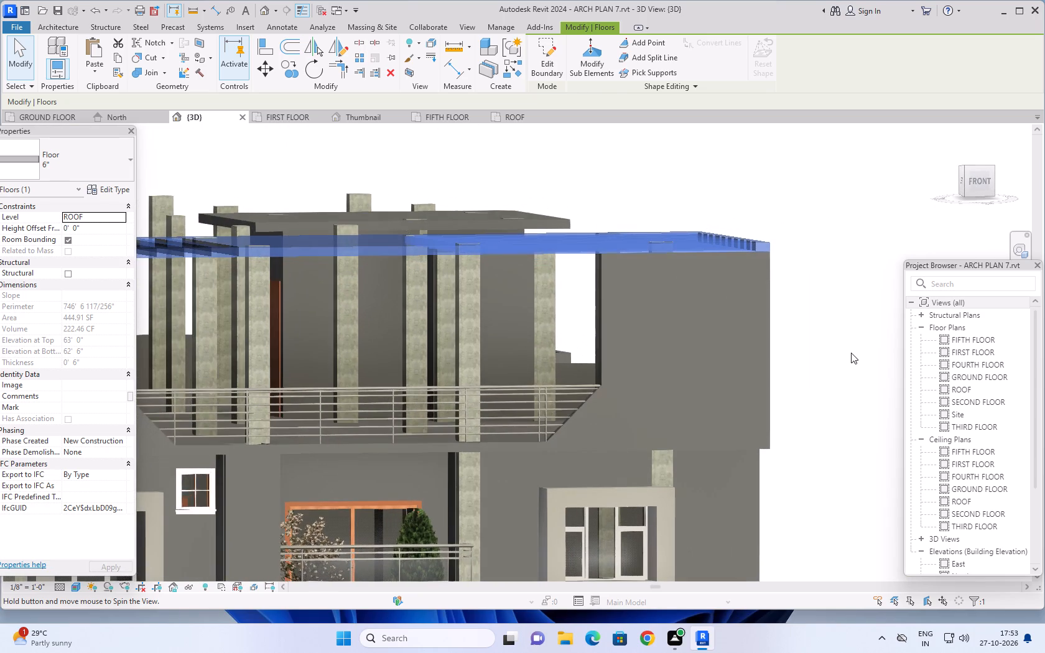
pyautogui.scroll(-2, 851, 353)
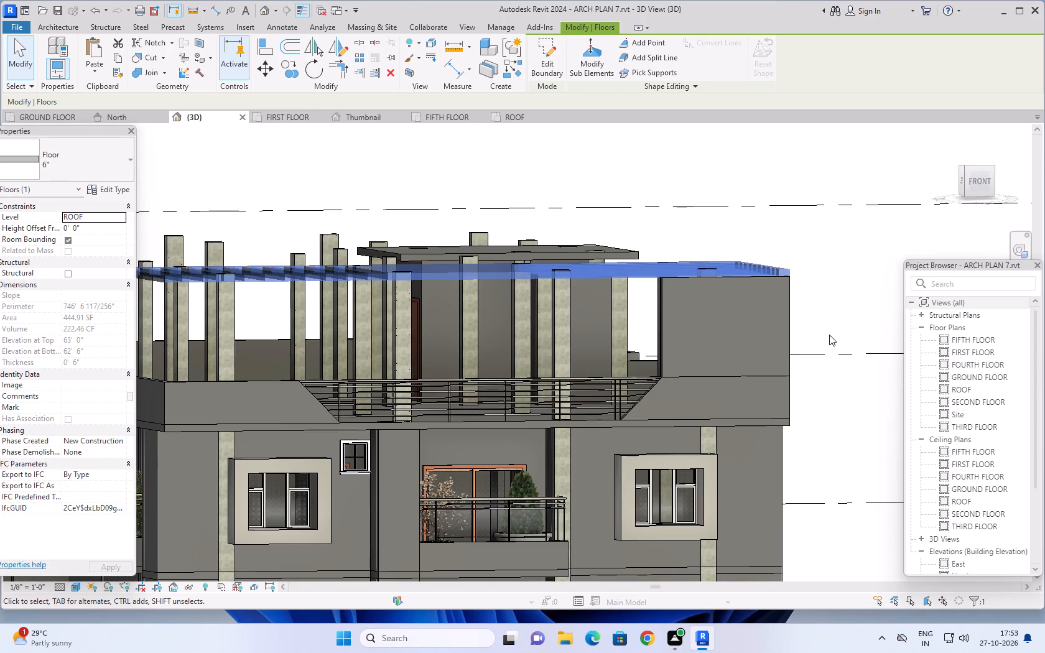
pyautogui.keyDown('shift'); pyautogui.moveTo(842, 383); pyautogui.dragTo(834, 392, button='middle'); pyautogui.keyUp('shift')
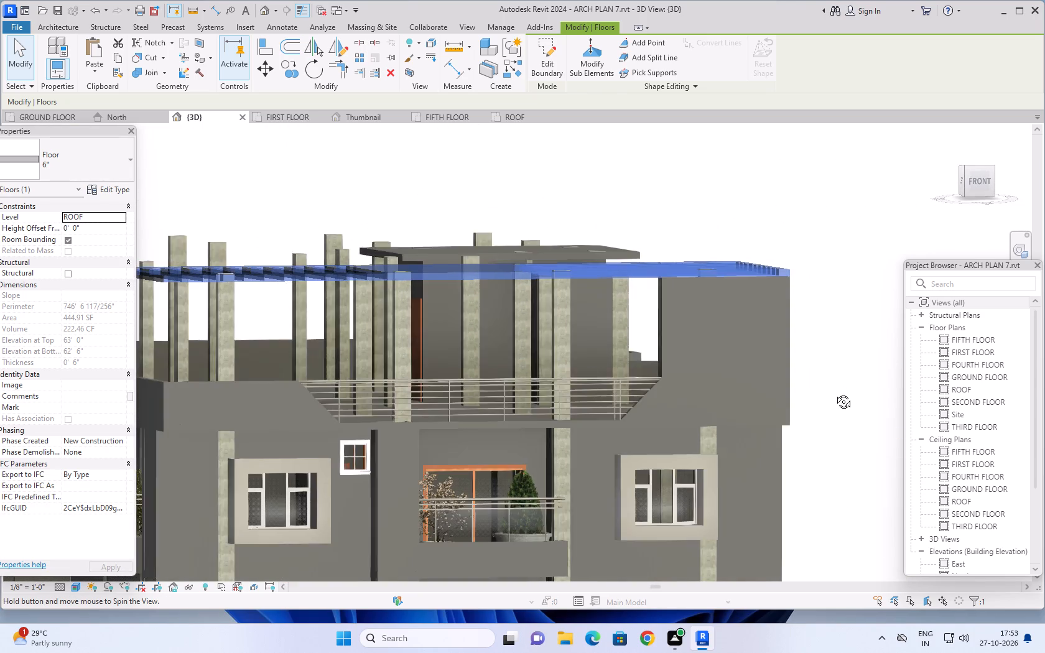
pyautogui.keyDown('shift'); pyautogui.moveTo(834, 392); pyautogui.dragTo(713, 462, button='middle'); pyautogui.keyUp('shift')
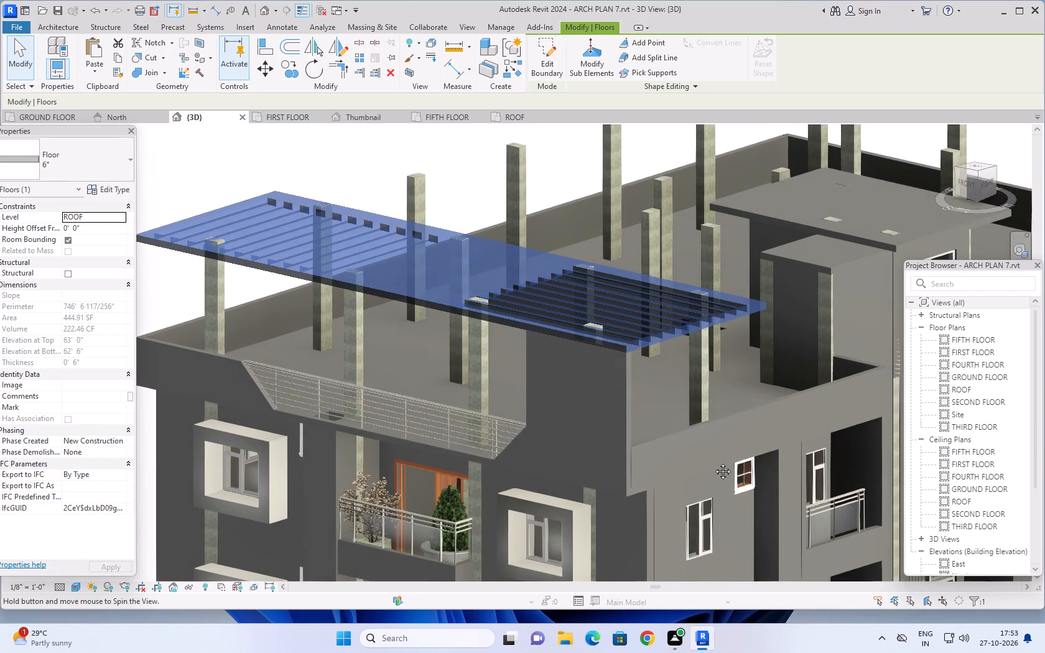
pyautogui.keyDown('shift'); pyautogui.moveTo(713, 462); pyautogui.dragTo(750, 475, button='middle'); pyautogui.keyUp('shift')
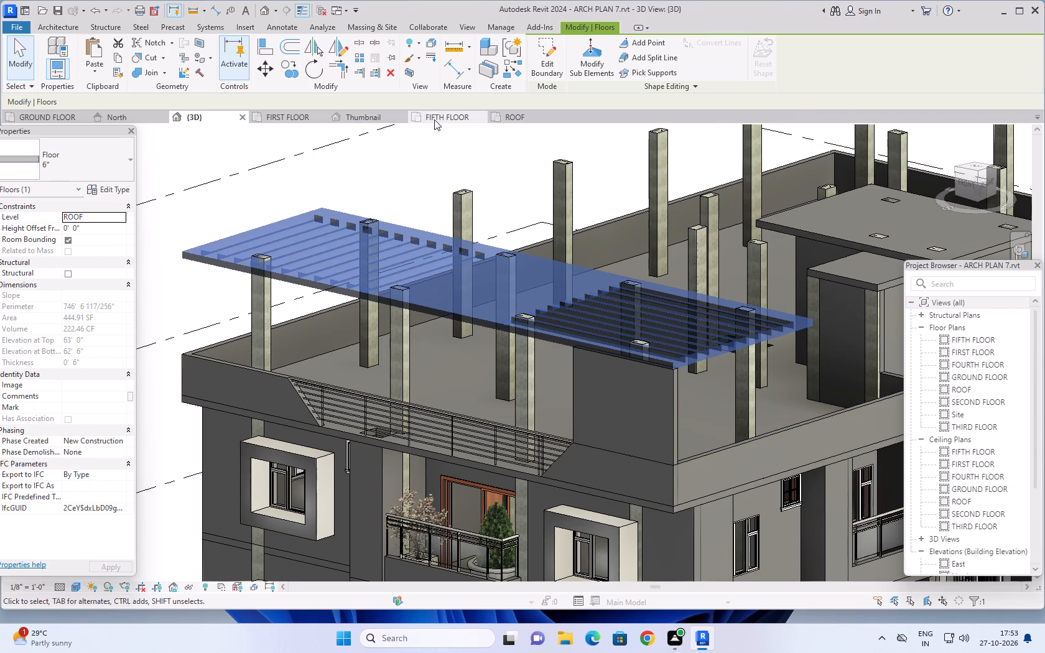
# Open the ROOF floor plan and examine the pergola slab's outline and the layout of both slot groups.
pyautogui.click(437, 116)
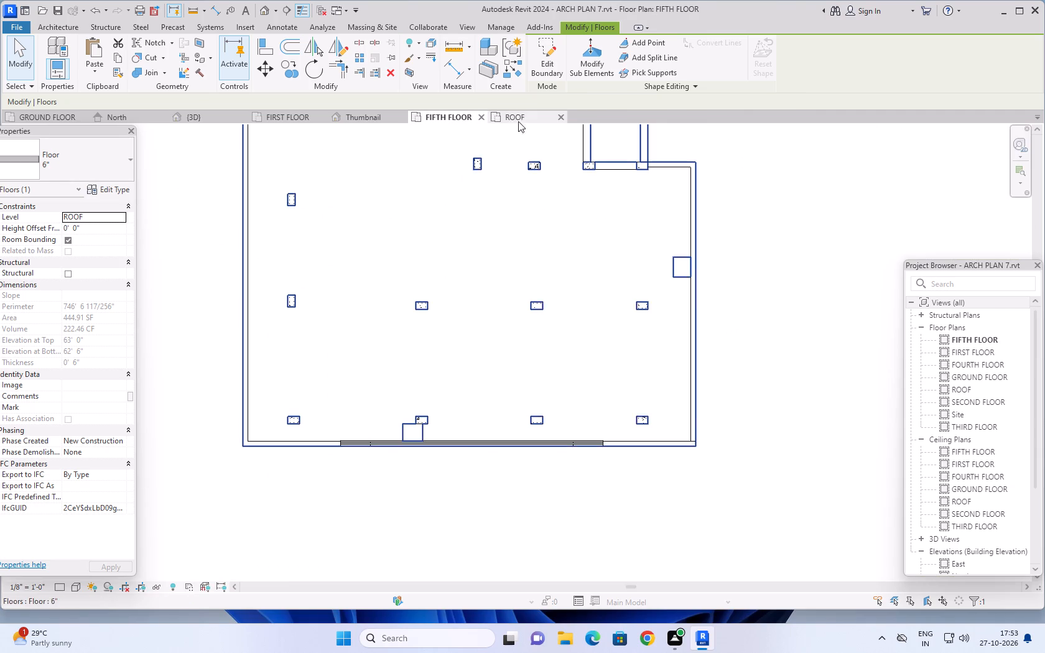
pyautogui.click(514, 116)
pyautogui.scroll(2, 718, 353)
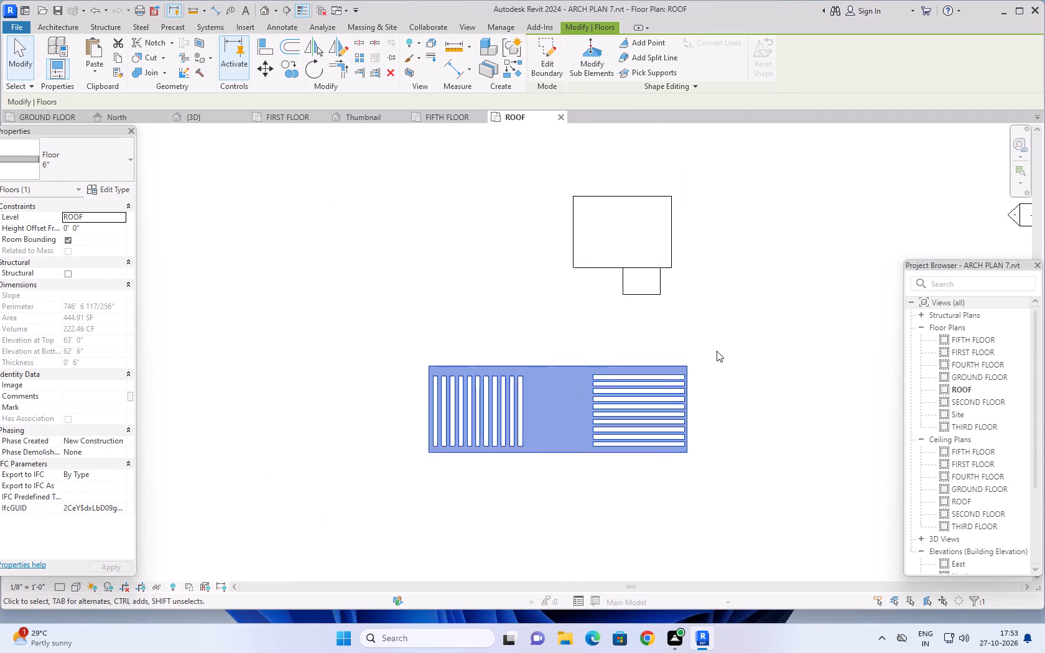
pyautogui.scroll(5, 717, 351)
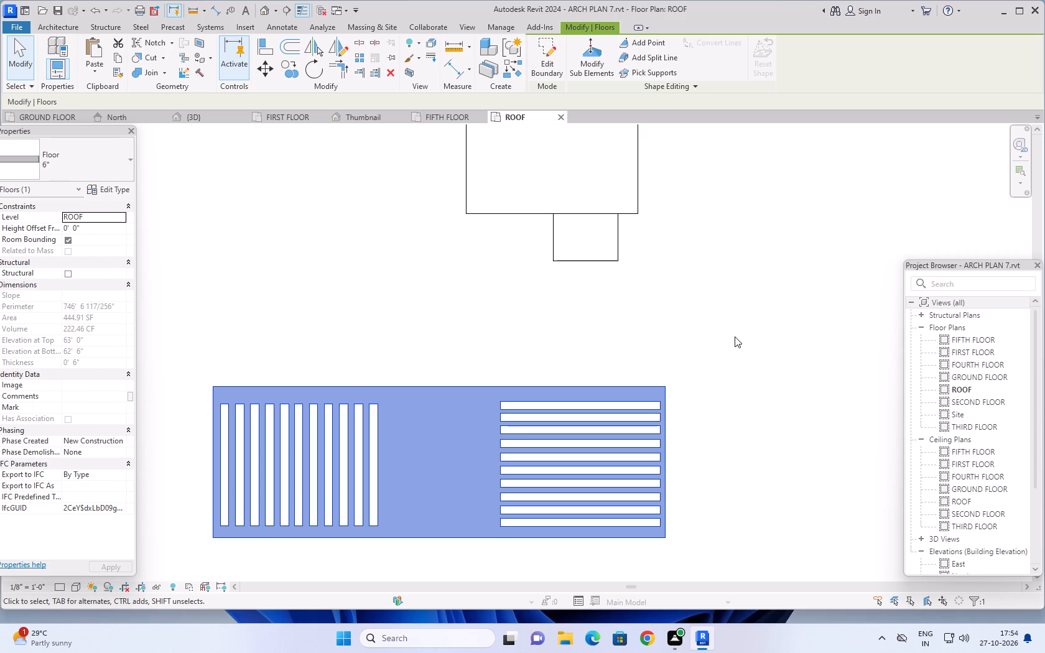
pyautogui.scroll(-2, 735, 339)
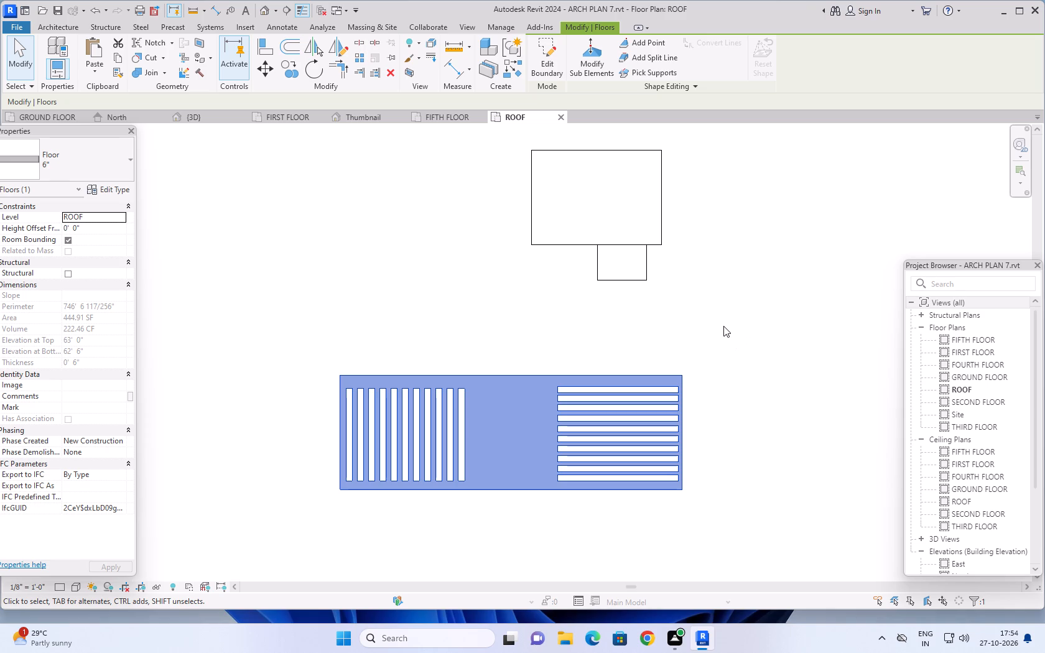
pyautogui.scroll(-1, 727, 294)
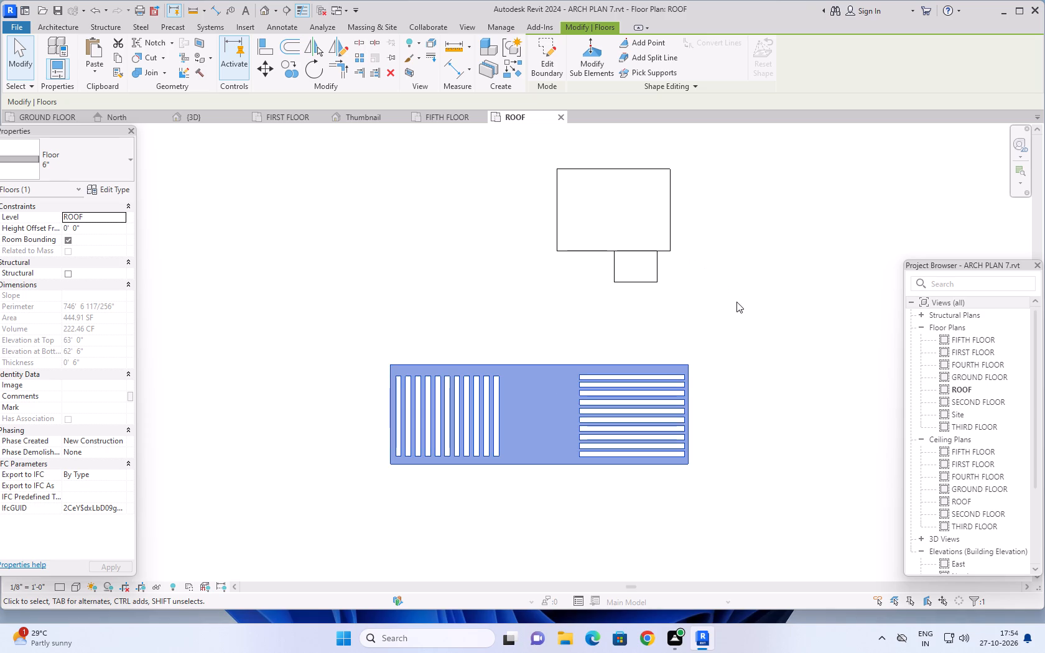
# Examine the pergola slab's position relative to the rear roof slabs in the ROOF floor plan.
pyautogui.moveTo(737, 302); pyautogui.dragTo(726, 289, button='middle')
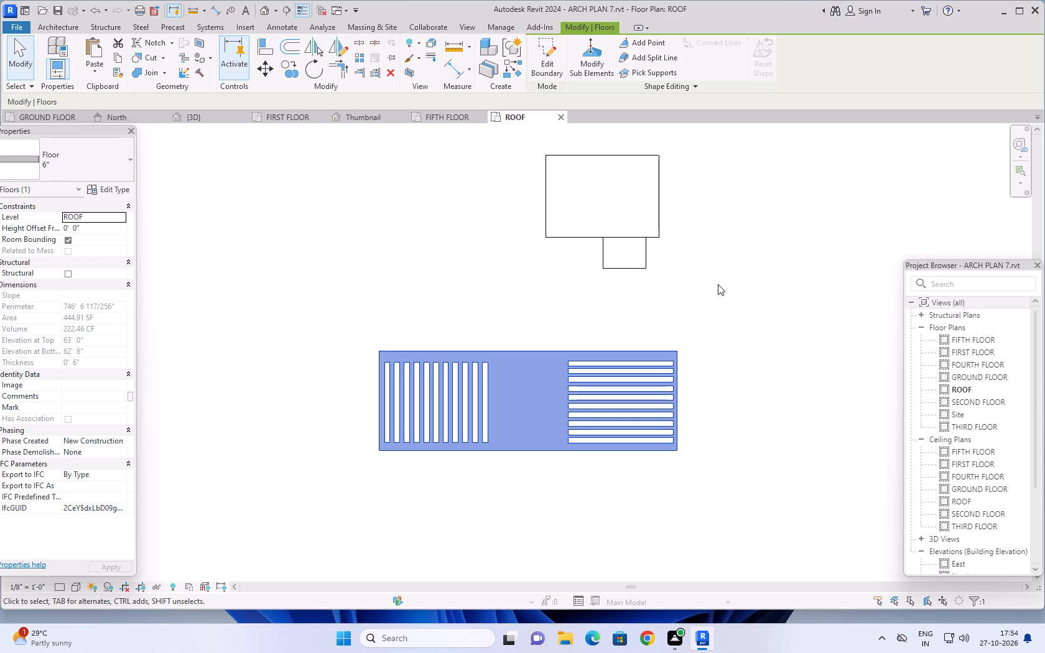
pyautogui.scroll(-1, 758, 317)
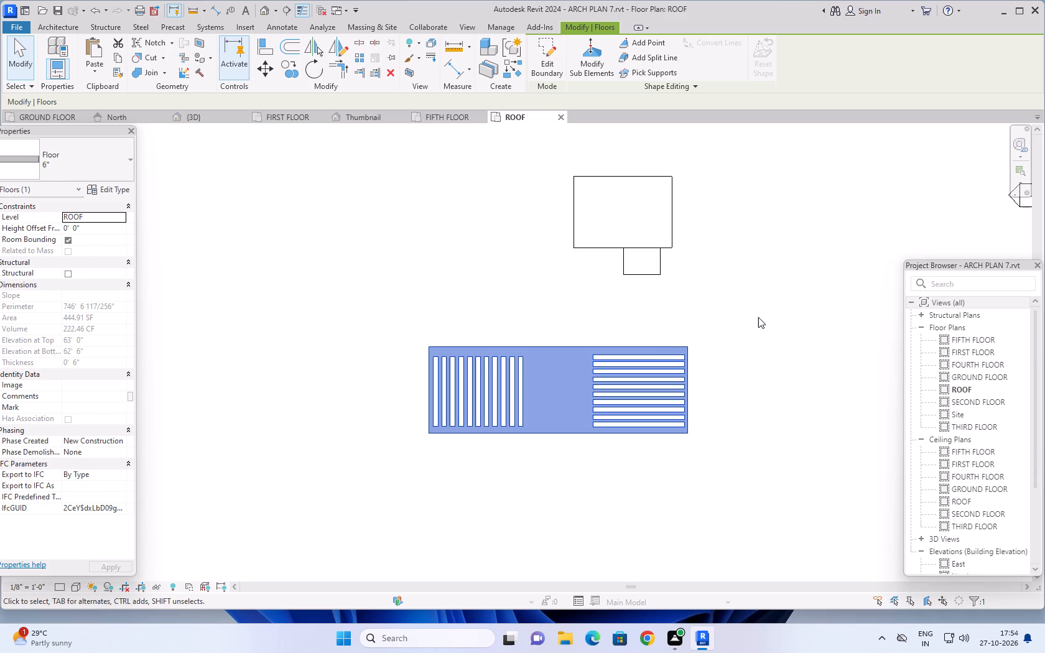
pyautogui.moveTo(762, 308); pyautogui.dragTo(747, 307, button='middle')
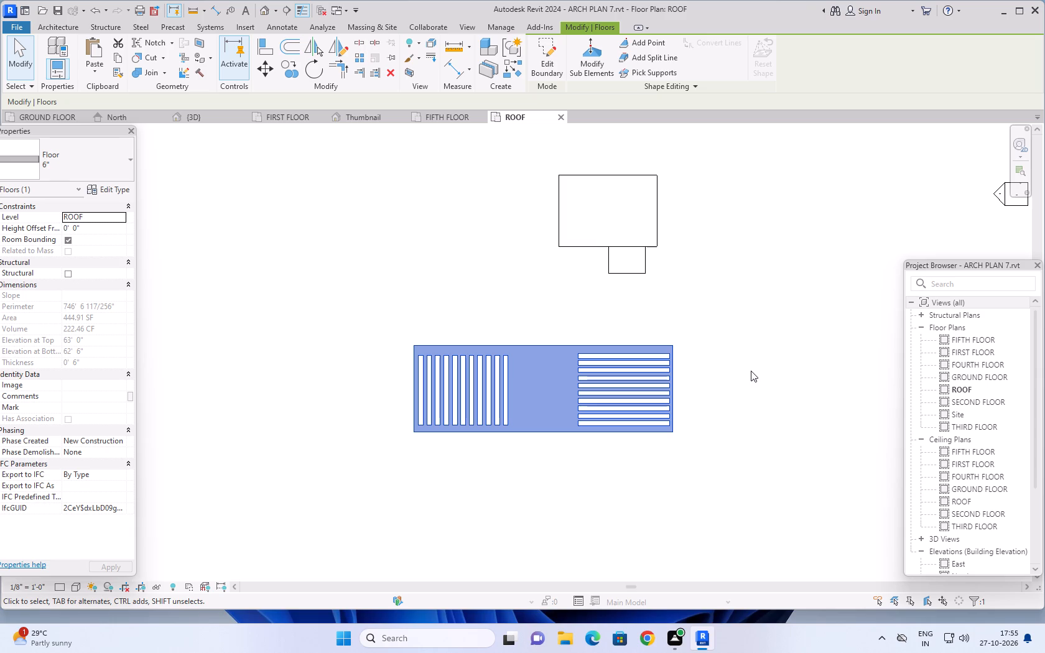
pyautogui.scroll(-1, 781, 346)
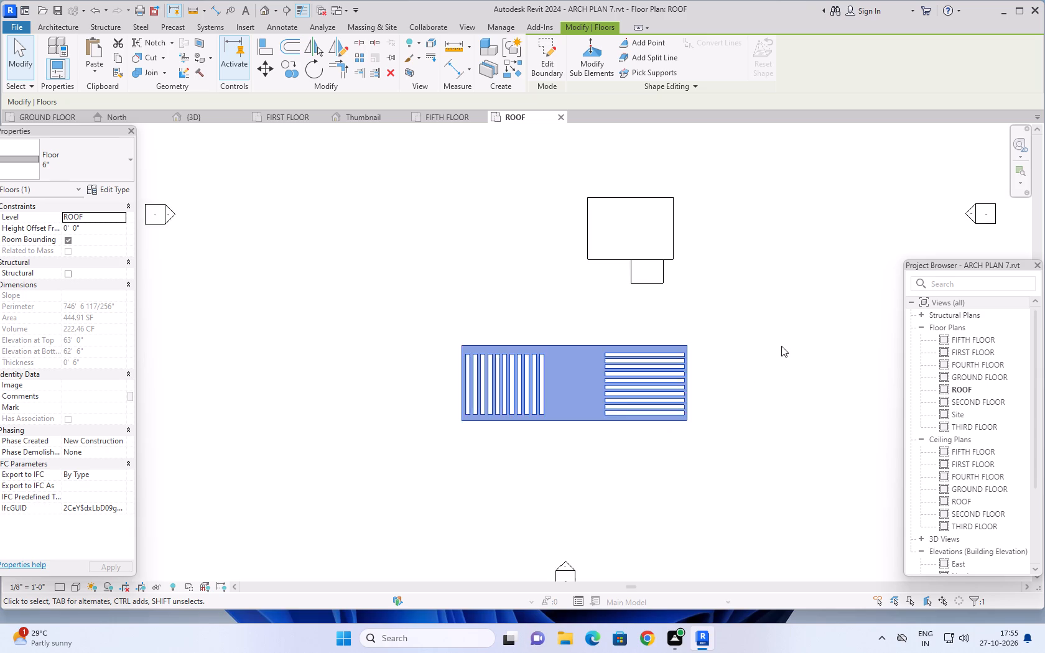
pyautogui.scroll(-1, 781, 346)
pyautogui.moveTo(787, 301); pyautogui.dragTo(776, 317, button='middle')
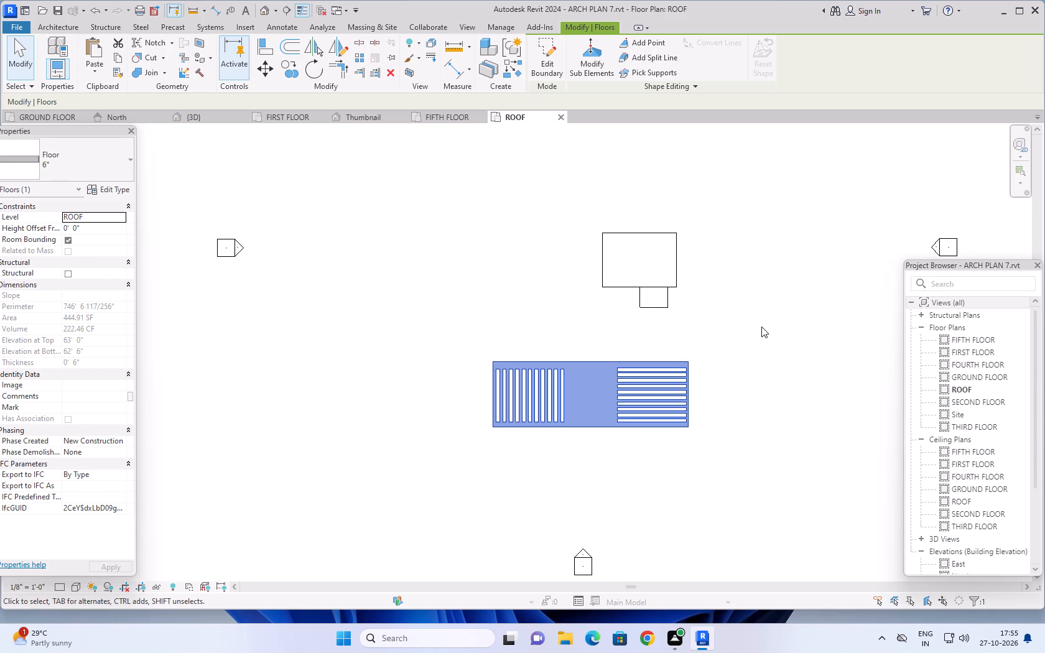
pyautogui.moveTo(764, 320); pyautogui.dragTo(744, 312, button='middle')
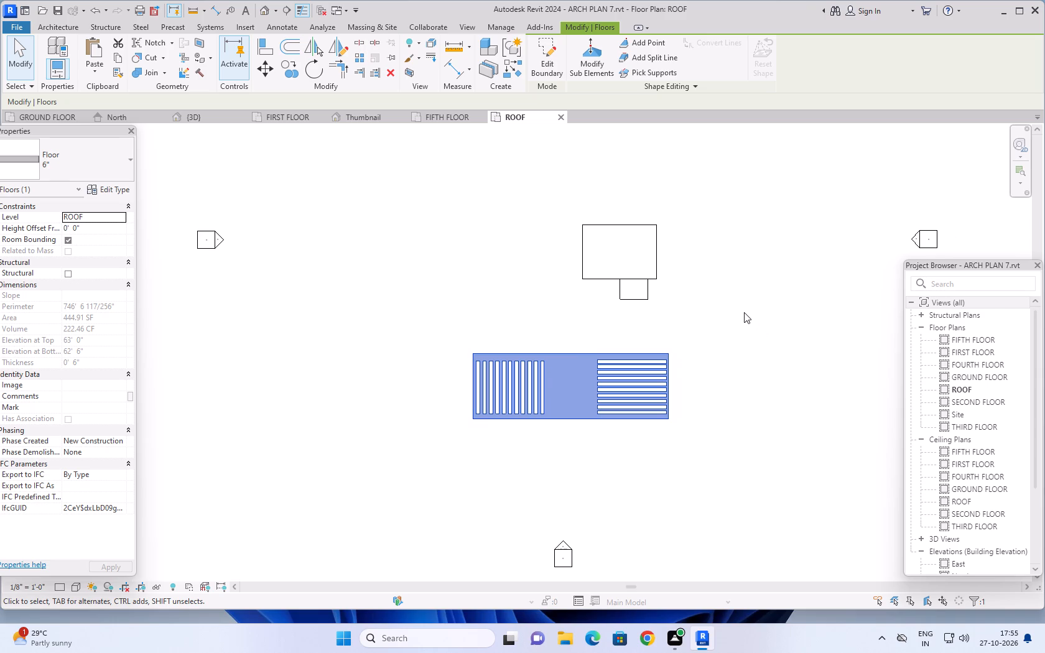
pyautogui.moveTo(752, 307); pyautogui.dragTo(751, 315, button='middle')
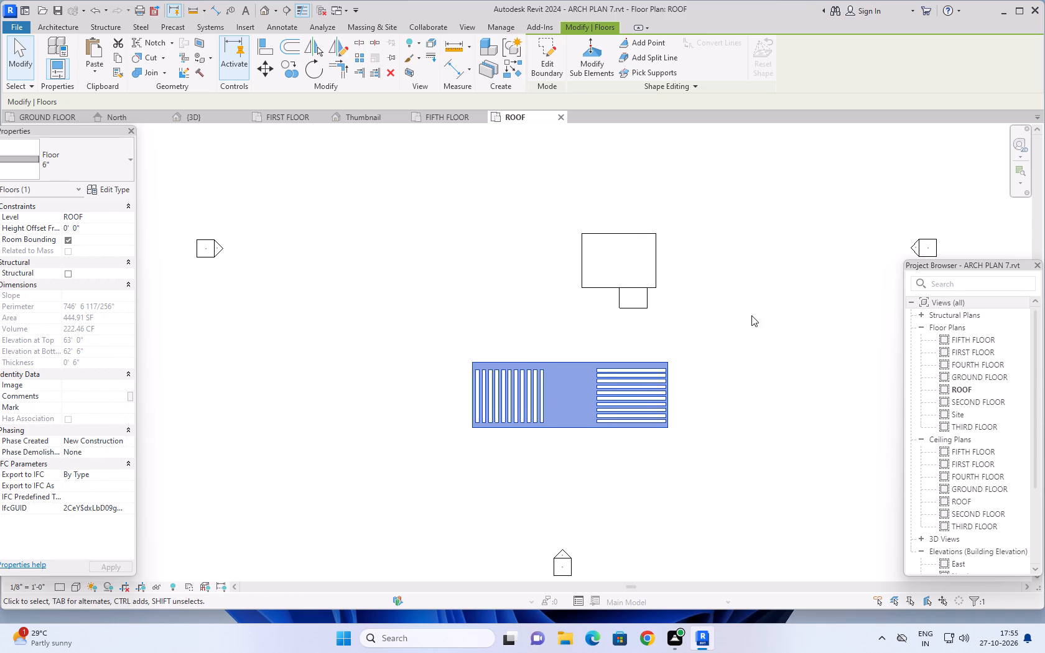
pyautogui.moveTo(754, 310); pyautogui.dragTo(753, 286, button='middle')
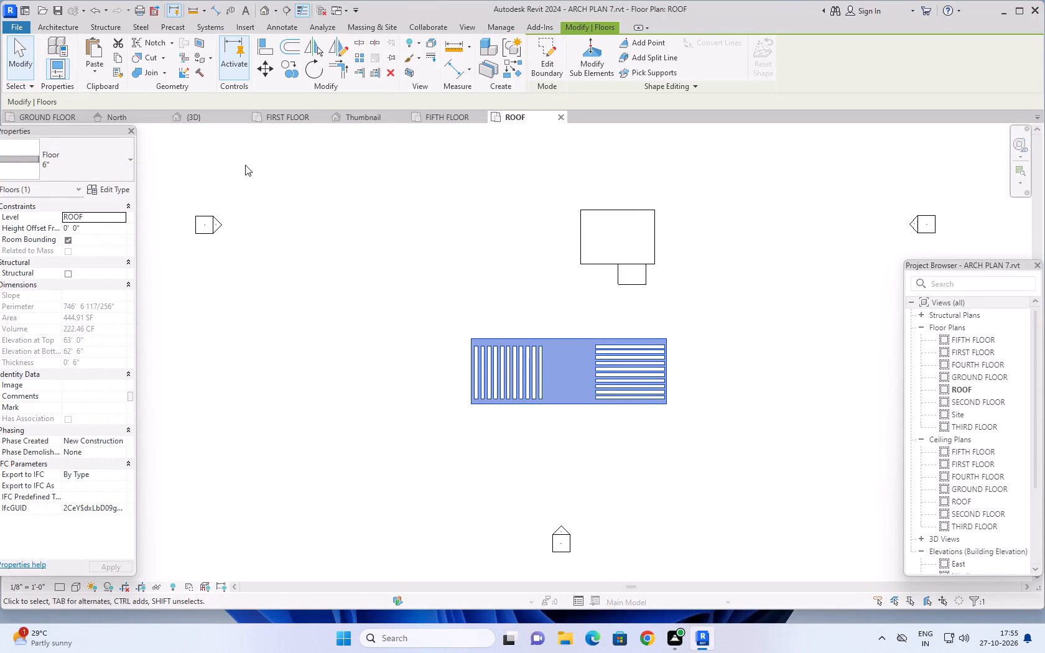
# Return to the 3D view, deselect the pergola slab, and examine its slots, supporting columns and corner walls from the right side and front.
pyautogui.click(204, 117)
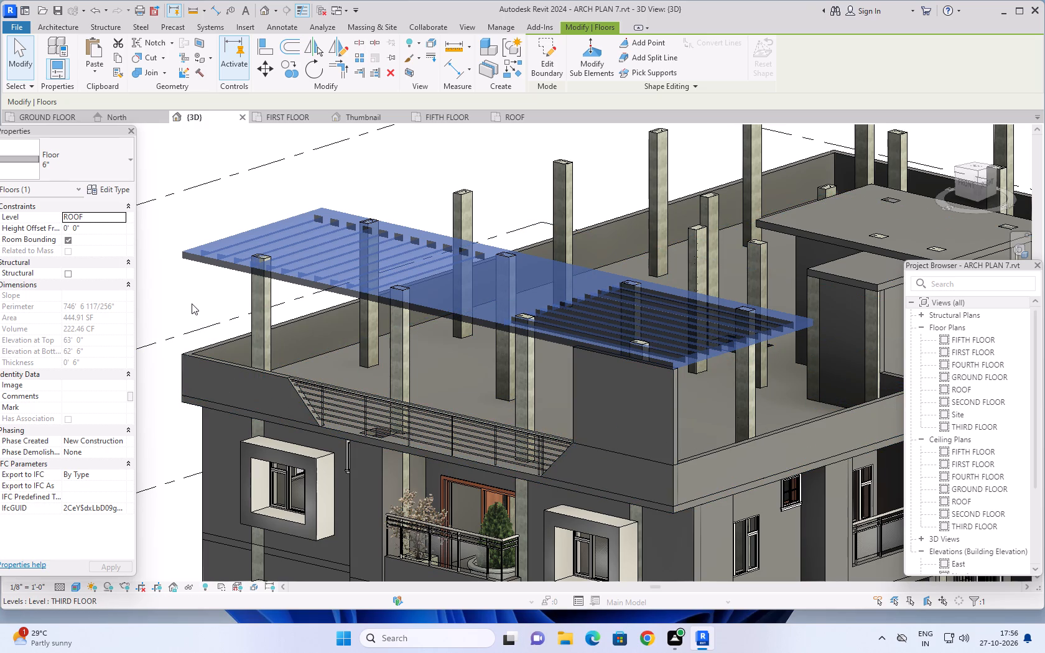
pyautogui.click(194, 282)
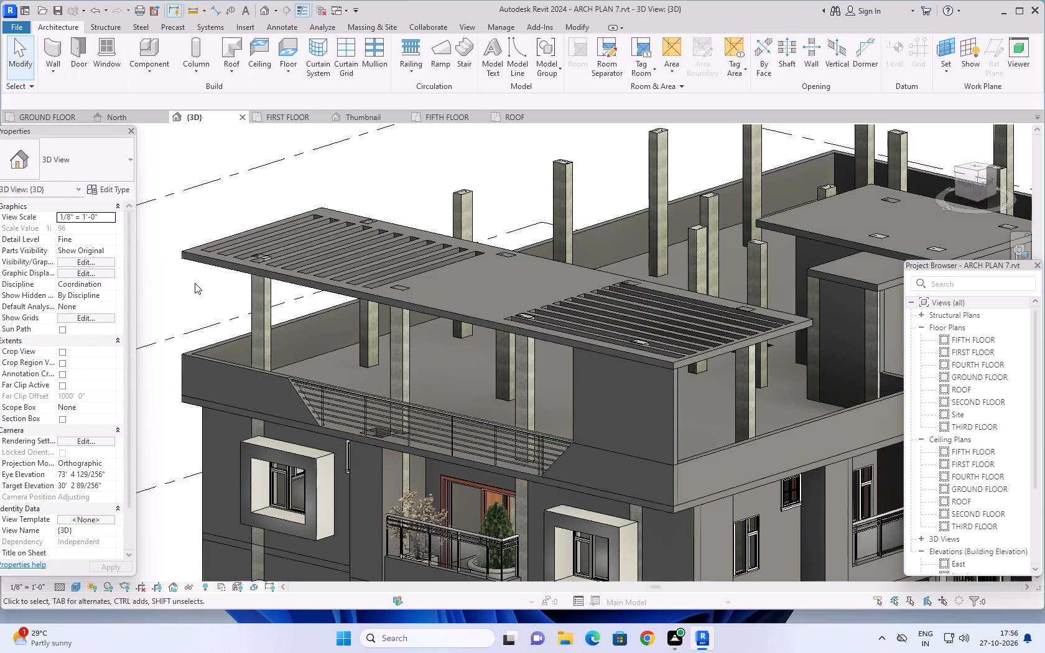
pyautogui.keyDown('shift'); pyautogui.middleClick(404, 182); pyautogui.keyUp('shift')
pyautogui.keyDown('shift'); pyautogui.middleClick(398, 183); pyautogui.keyUp('shift')
pyautogui.keyDown('shift'); pyautogui.moveTo(383, 197); pyautogui.dragTo(338, 236, button='middle'); pyautogui.keyUp('shift')
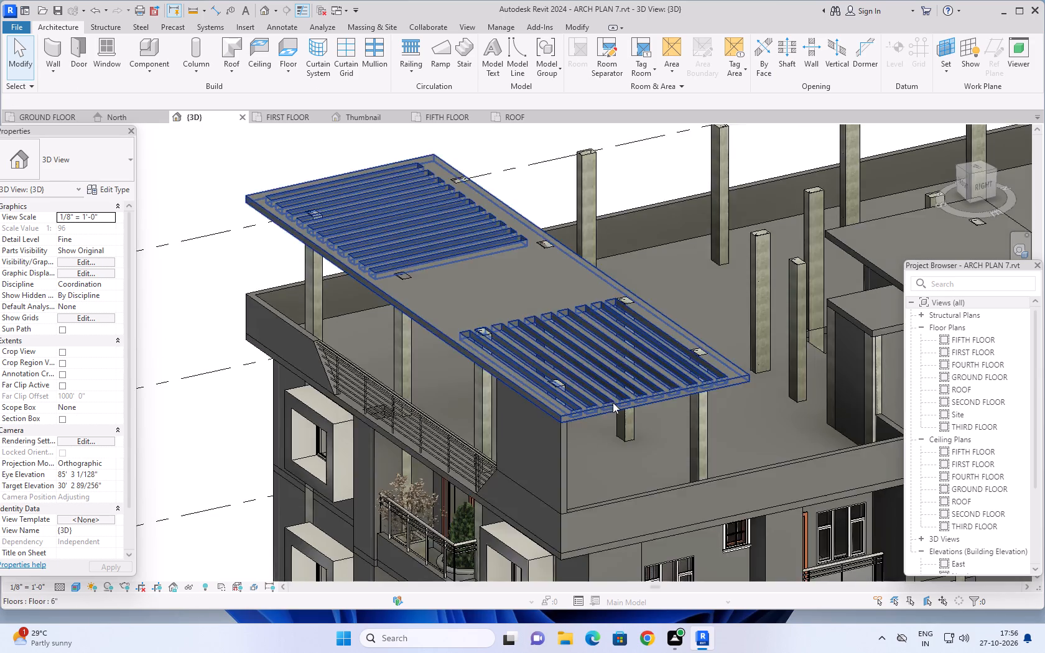
pyautogui.keyDown('shift'); pyautogui.moveTo(610, 403); pyautogui.dragTo(553, 369, button='middle'); pyautogui.keyUp('shift')
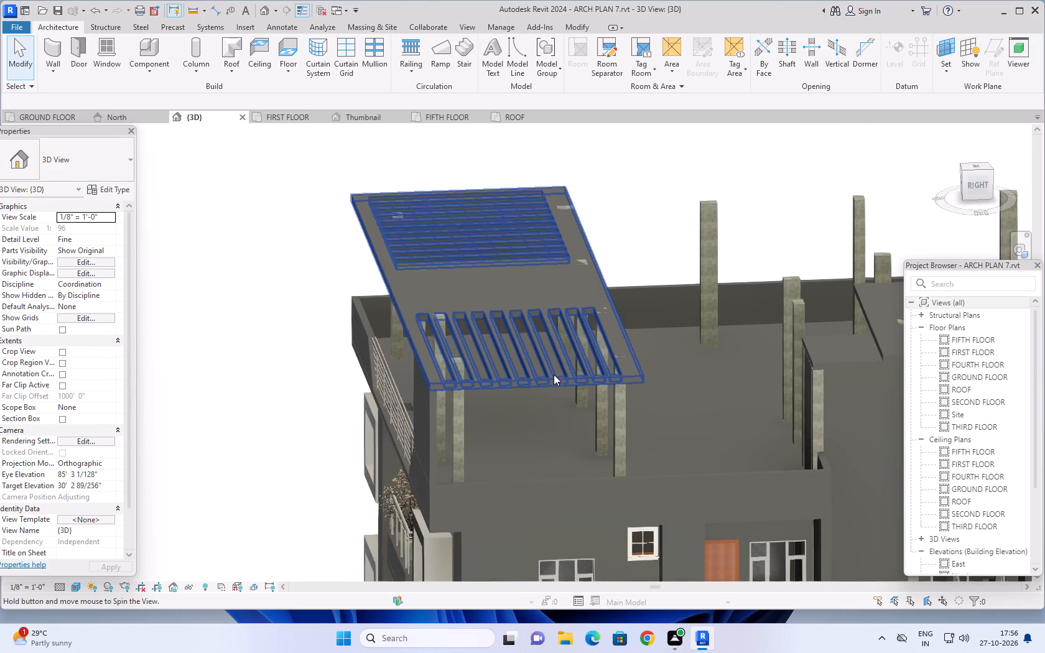
pyautogui.scroll(5, 458, 452)
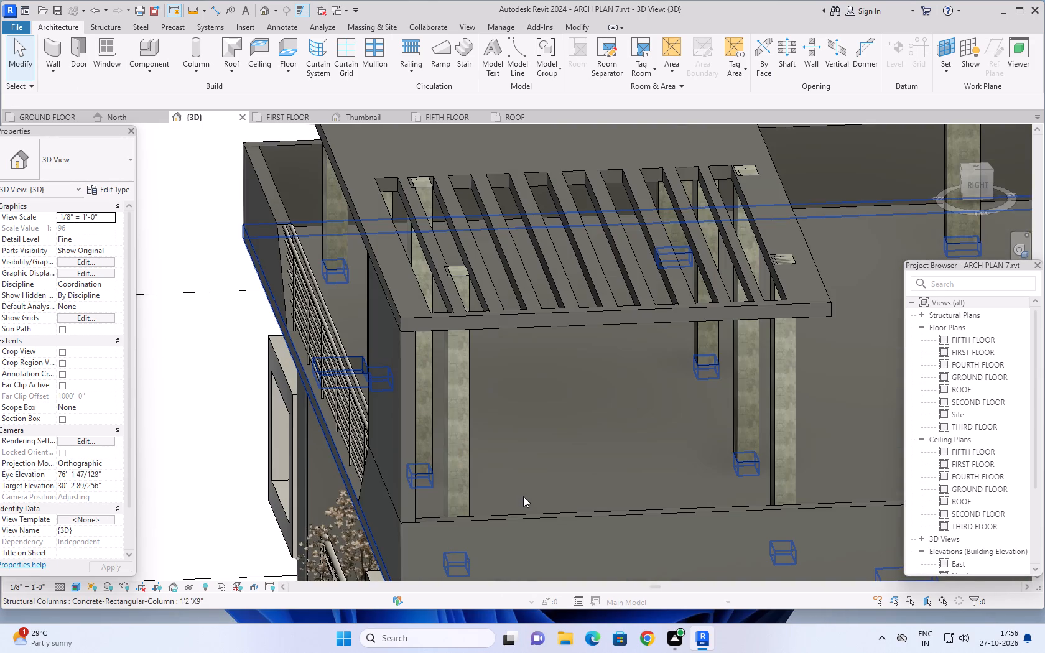
pyautogui.keyDown('shift'); pyautogui.moveTo(601, 485); pyautogui.dragTo(603, 492, button='middle'); pyautogui.keyUp('shift')
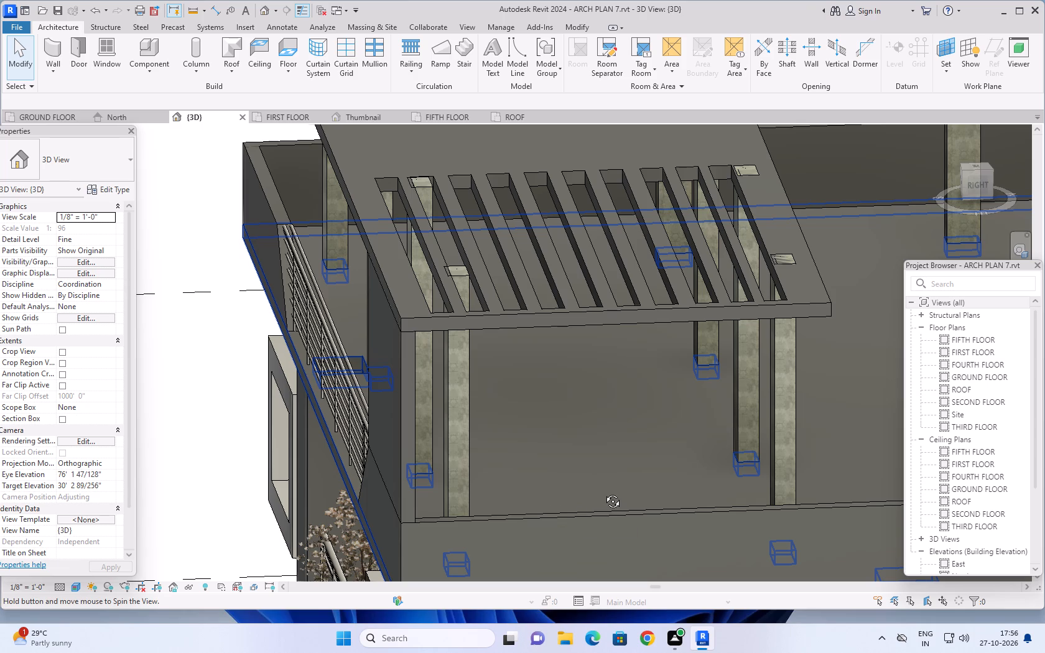
pyautogui.keyDown('shift'); pyautogui.moveTo(603, 492); pyautogui.dragTo(642, 531, button='middle'); pyautogui.keyUp('shift')
pyautogui.moveTo(672, 502); pyautogui.dragTo(624, 388, button='middle')
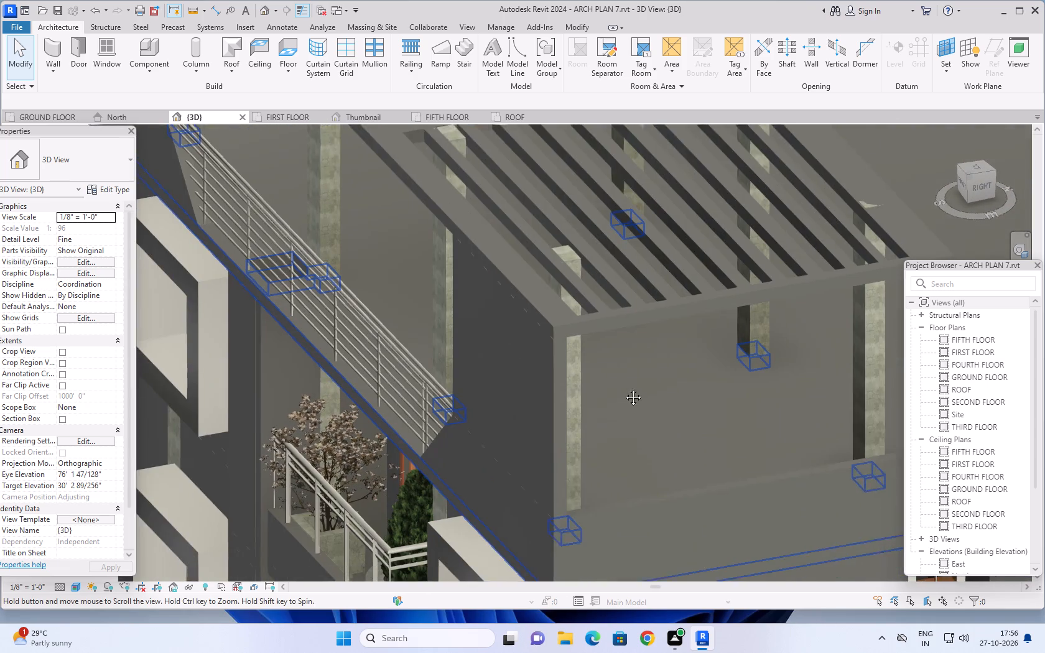
pyautogui.moveTo(624, 388); pyautogui.dragTo(605, 353, button='middle')
pyautogui.keyDown('shift'); pyautogui.moveTo(618, 391); pyautogui.dragTo(616, 429, button='middle'); pyautogui.keyUp('shift')
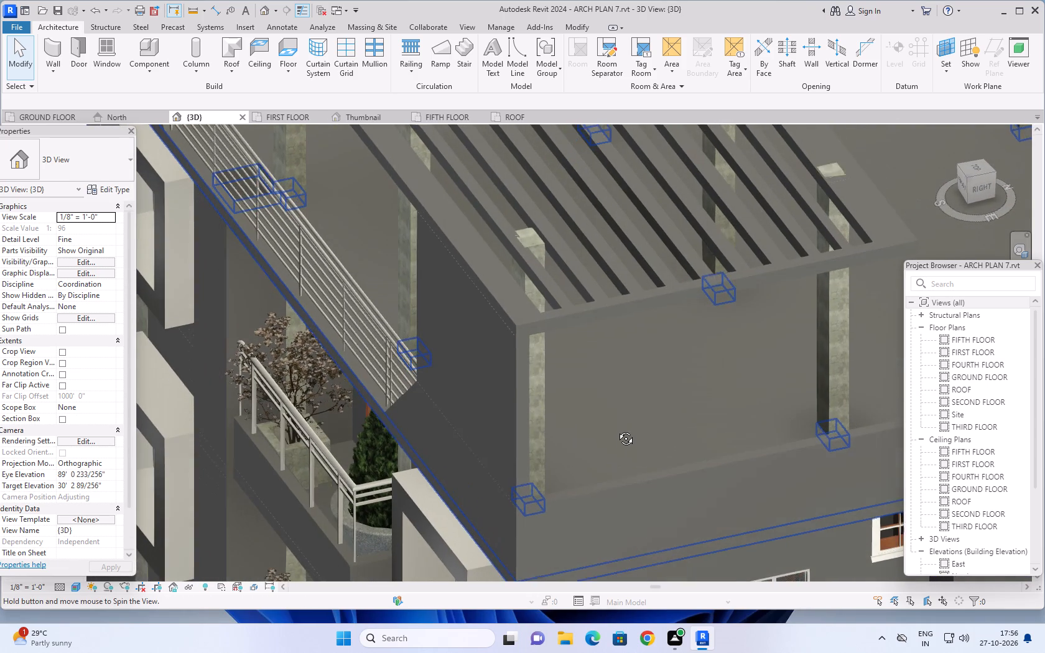
pyautogui.keyDown('shift'); pyautogui.moveTo(616, 429); pyautogui.dragTo(524, 427, button='middle'); pyautogui.keyUp('shift')
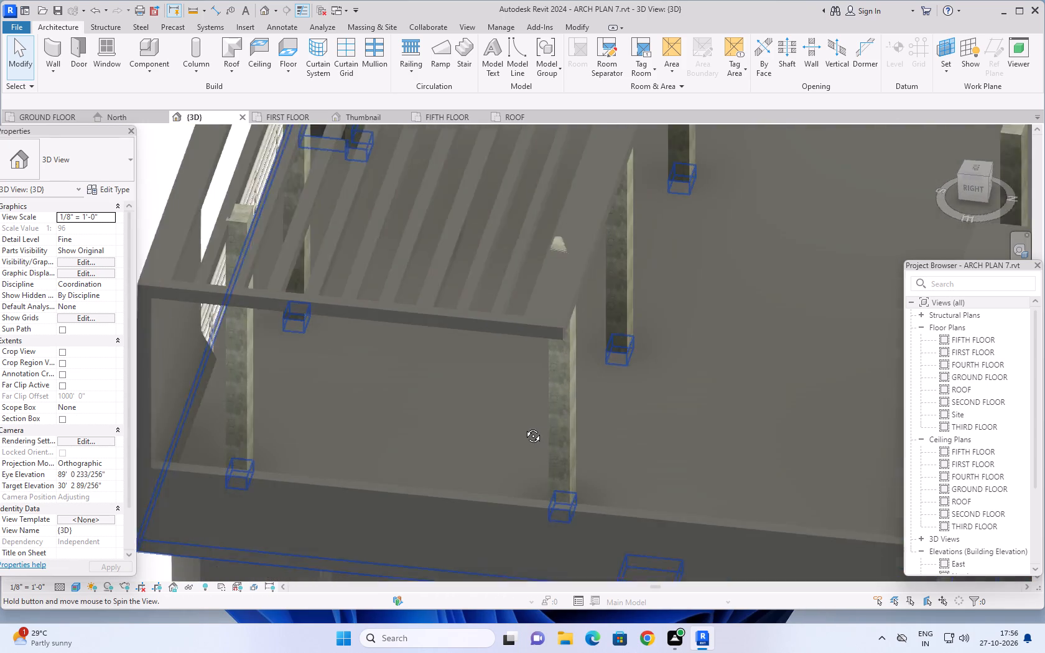
pyautogui.keyDown('shift'); pyautogui.moveTo(524, 427); pyautogui.dragTo(751, 437, button='middle'); pyautogui.keyUp('shift')
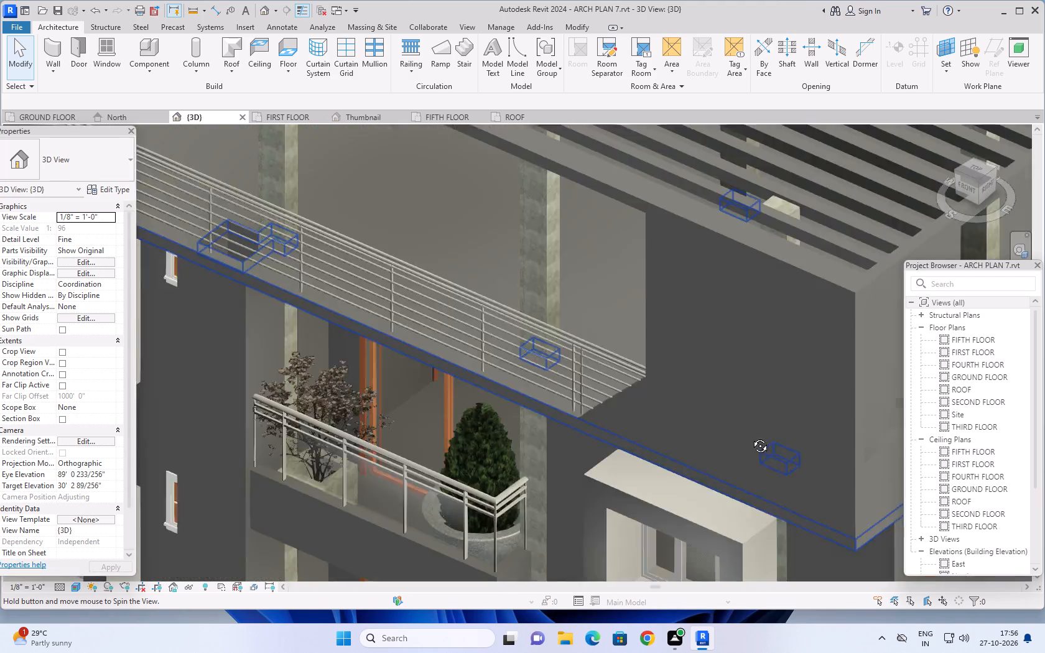
pyautogui.keyDown('shift'); pyautogui.moveTo(751, 437); pyautogui.dragTo(771, 431, button='middle'); pyautogui.keyUp('shift')
# Examine the pergola slab and roof-level front wall against the whole front facade, from above and straight on.
pyautogui.scroll(-4, 758, 382)
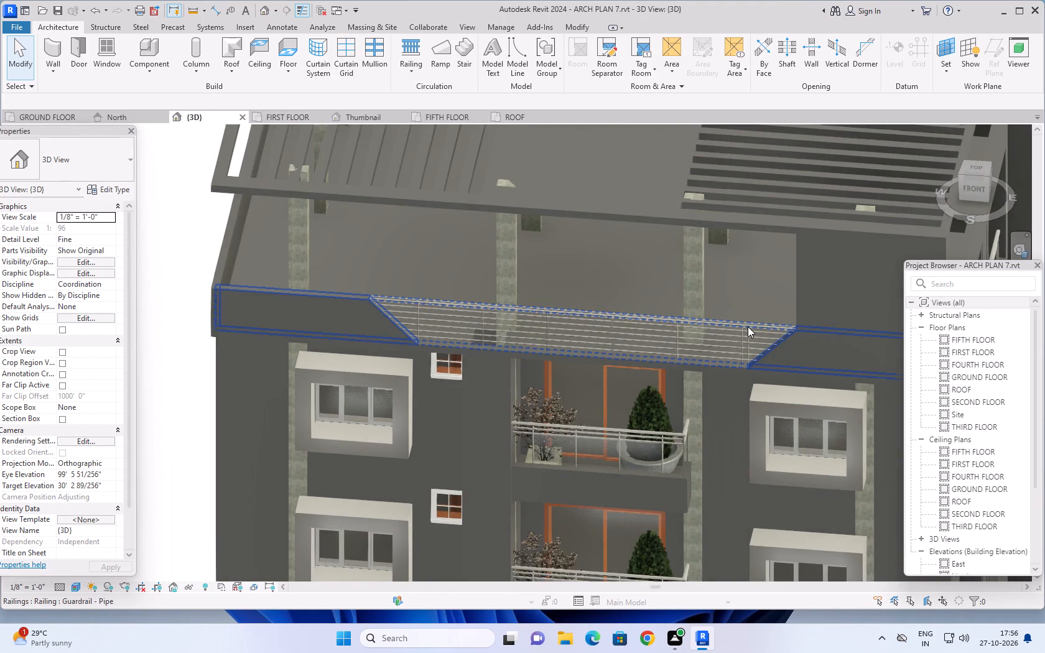
pyautogui.scroll(-3, 748, 327)
pyautogui.moveTo(746, 316); pyautogui.dragTo(707, 387, button='middle')
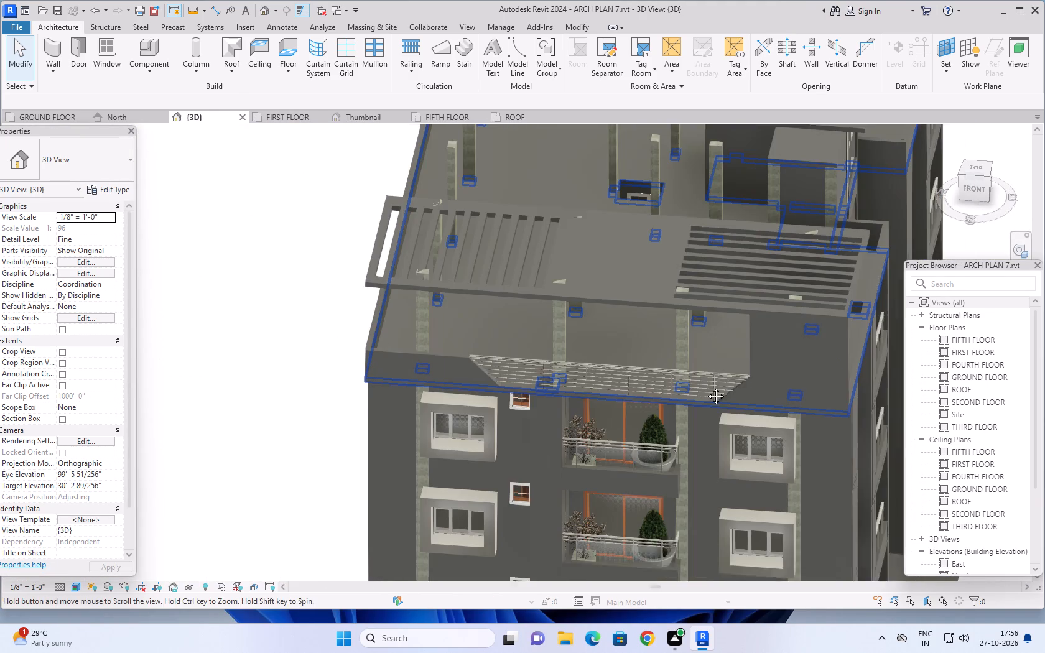
pyautogui.moveTo(707, 387); pyautogui.dragTo(705, 395, button='middle')
pyautogui.keyDown('shift'); pyautogui.moveTo(707, 388); pyautogui.dragTo(716, 230, button='middle'); pyautogui.keyUp('shift')
pyautogui.scroll(-2, 730, 356)
pyautogui.moveTo(734, 352); pyautogui.dragTo(623, 343, button='middle')
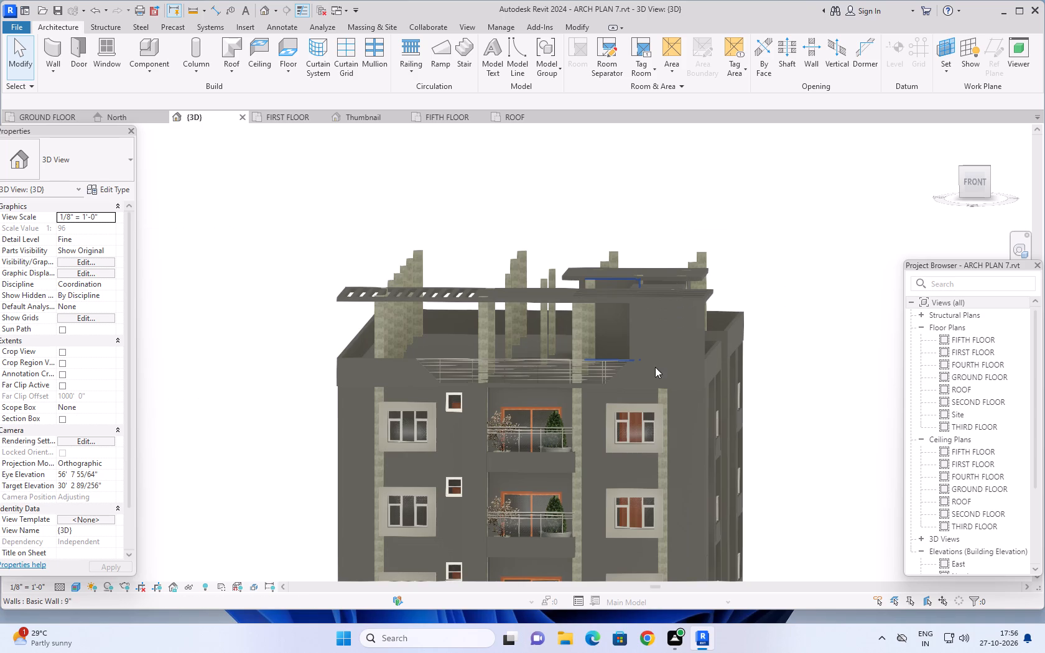
pyautogui.moveTo(655, 367); pyautogui.dragTo(669, 346, button='middle')
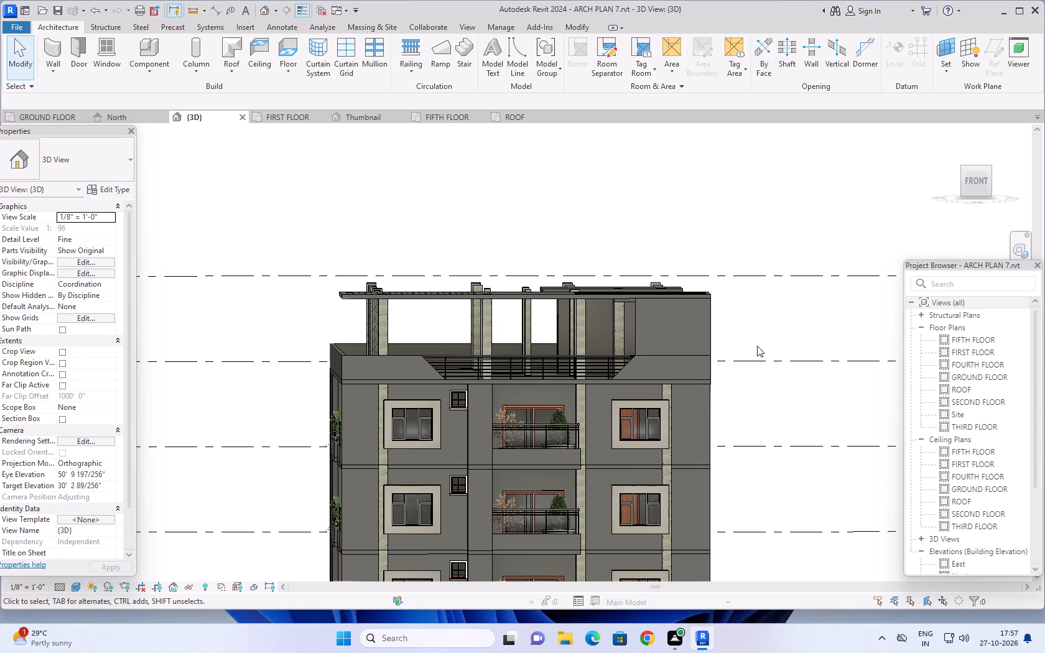
pyautogui.scroll(-1, 766, 335)
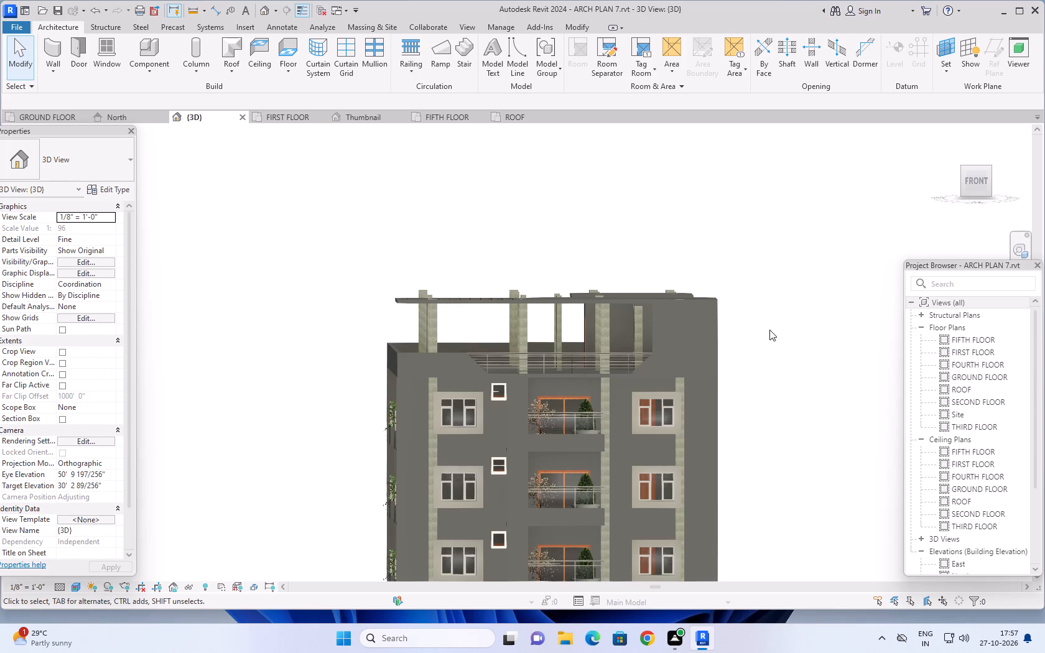
pyautogui.moveTo(769, 330); pyautogui.dragTo(717, 337, button='middle')
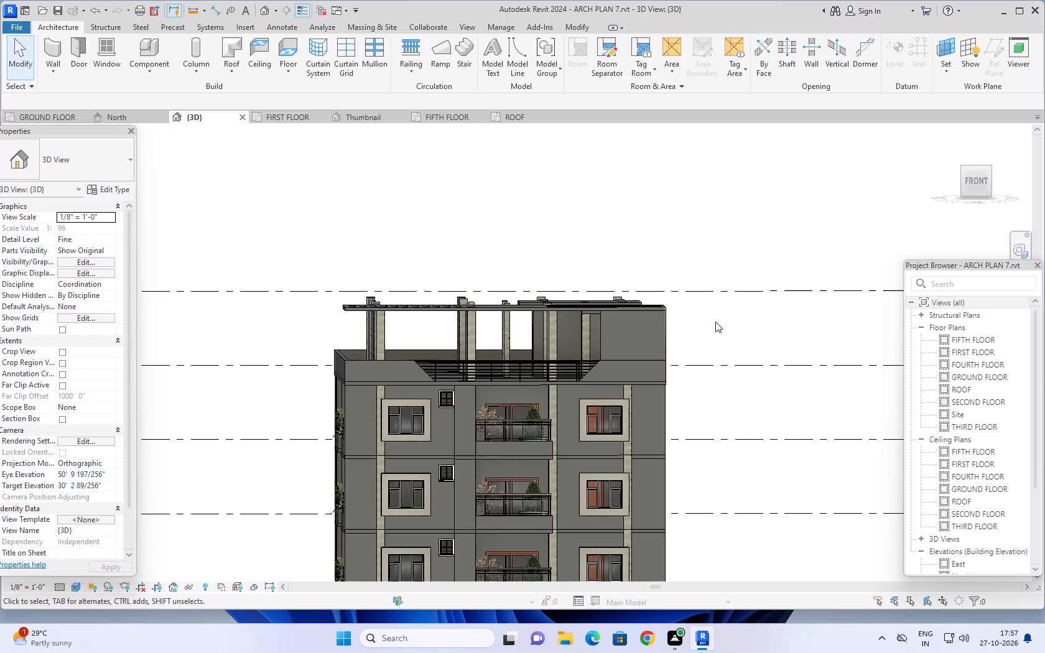
pyautogui.moveTo(680, 305); pyautogui.dragTo(666, 280, button='middle')
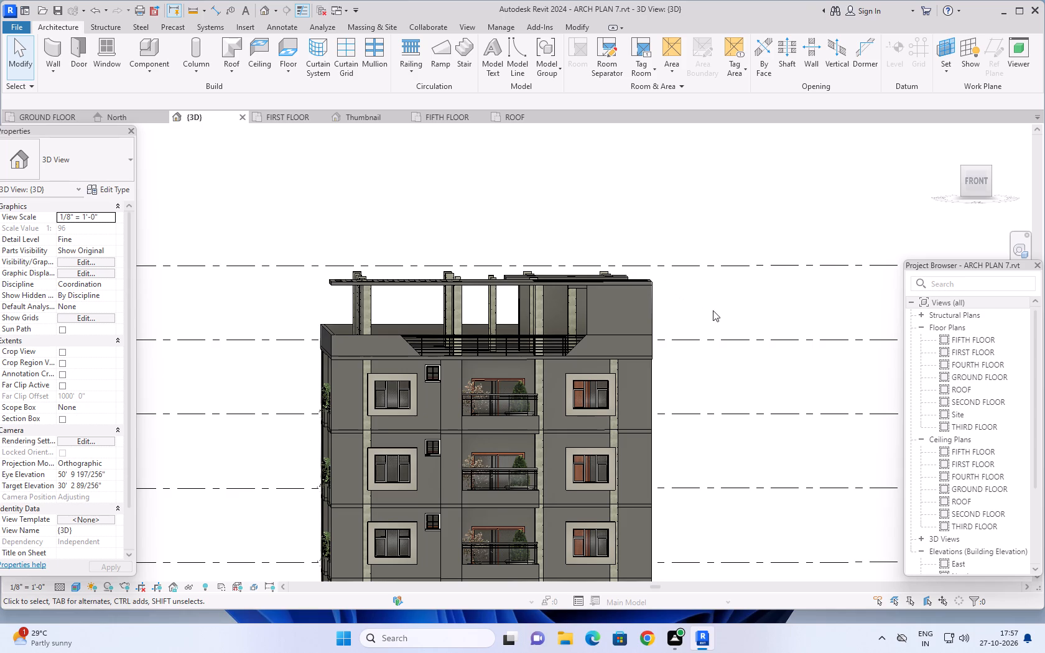
pyautogui.moveTo(711, 310); pyautogui.dragTo(658, 287, button='middle')
pyautogui.scroll(3, 658, 287)
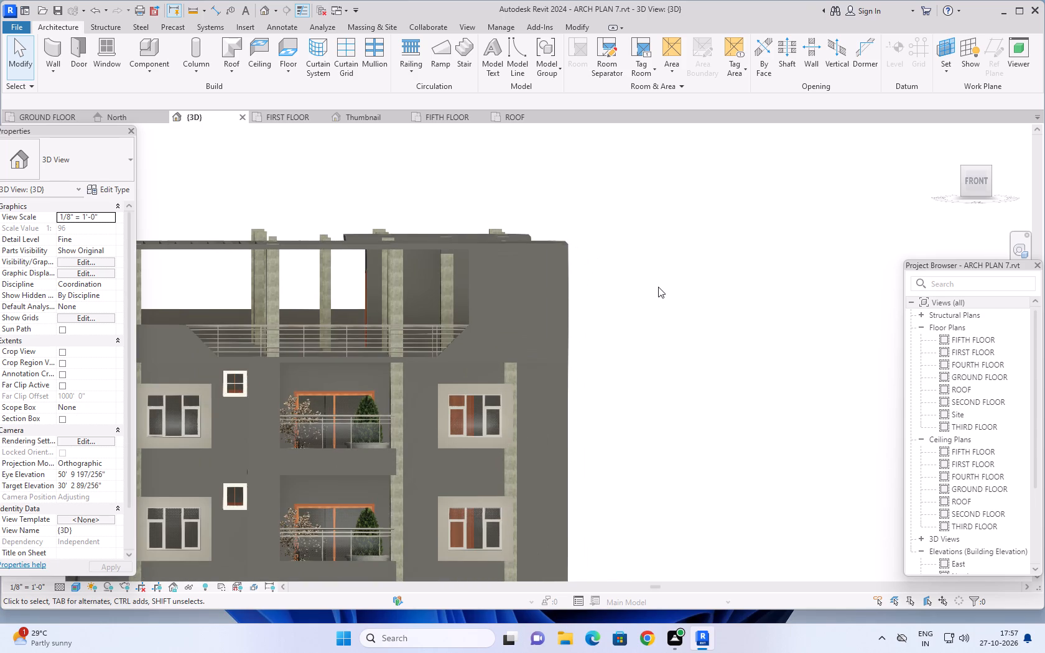
pyautogui.moveTo(667, 300); pyautogui.dragTo(649, 262, button='middle')
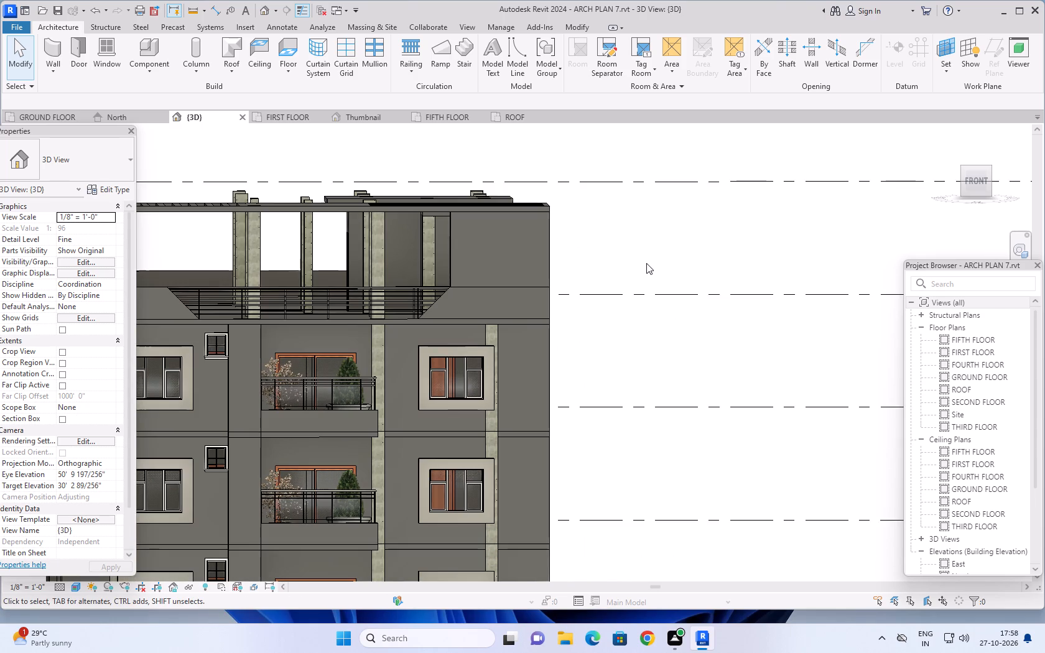
pyautogui.moveTo(646, 263); pyautogui.dragTo(675, 284, button='middle')
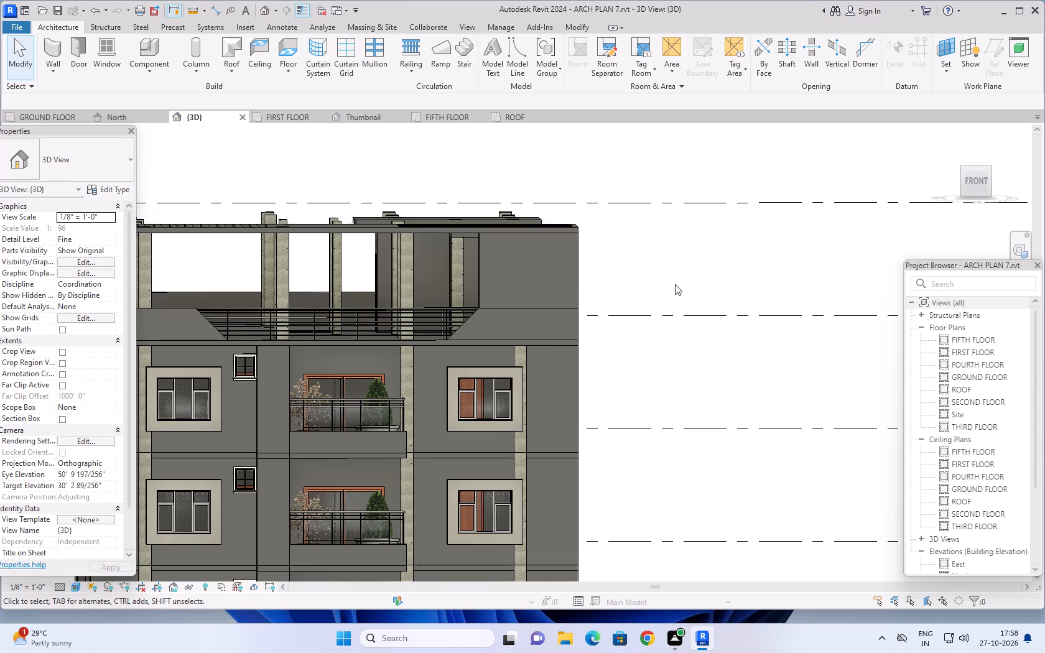
pyautogui.scroll(-1, 675, 283)
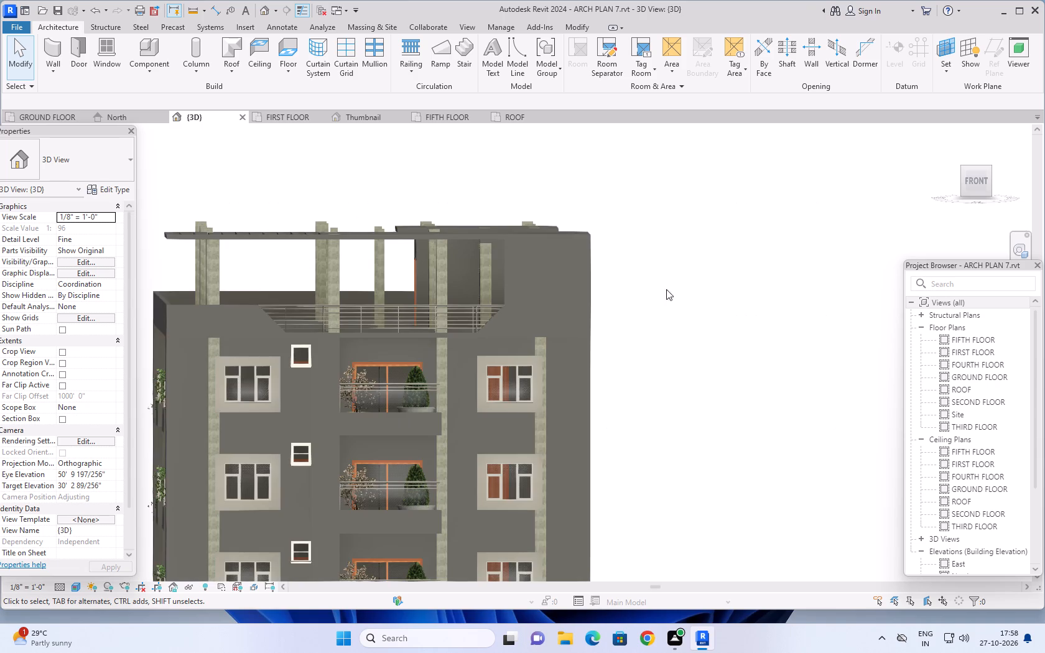
pyautogui.moveTo(679, 263); pyautogui.dragTo(674, 290, button='middle')
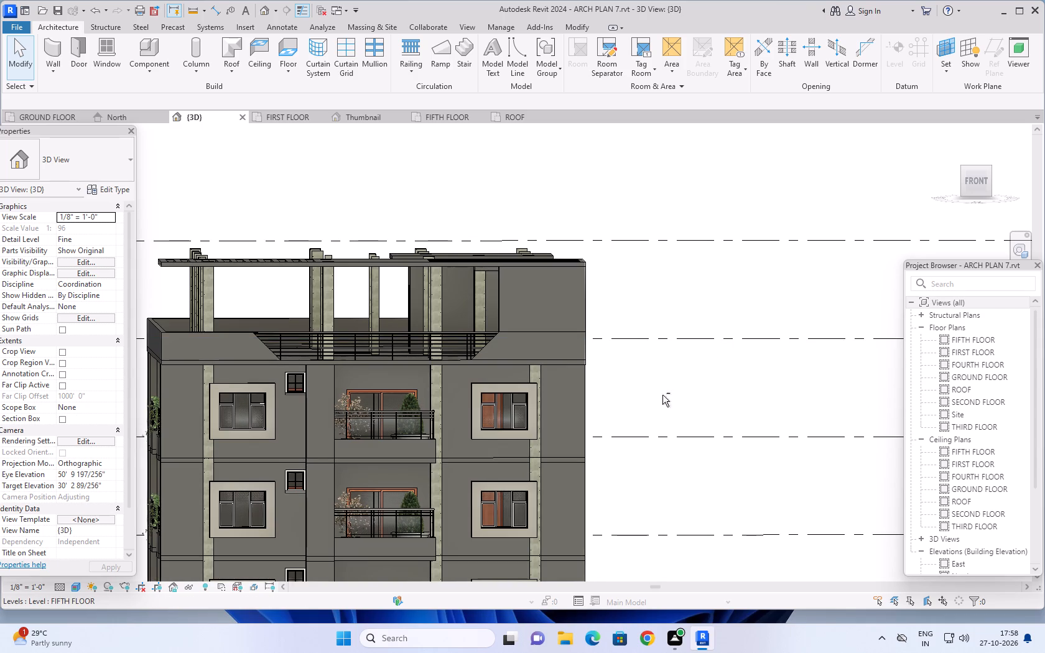
# Examine the roof-level front wall beneath the pergola's slotted end close up, from the front and at an angle.
pyautogui.keyDown('shift'); pyautogui.moveTo(662, 395); pyautogui.dragTo(651, 432, button='middle'); pyautogui.keyUp('shift')
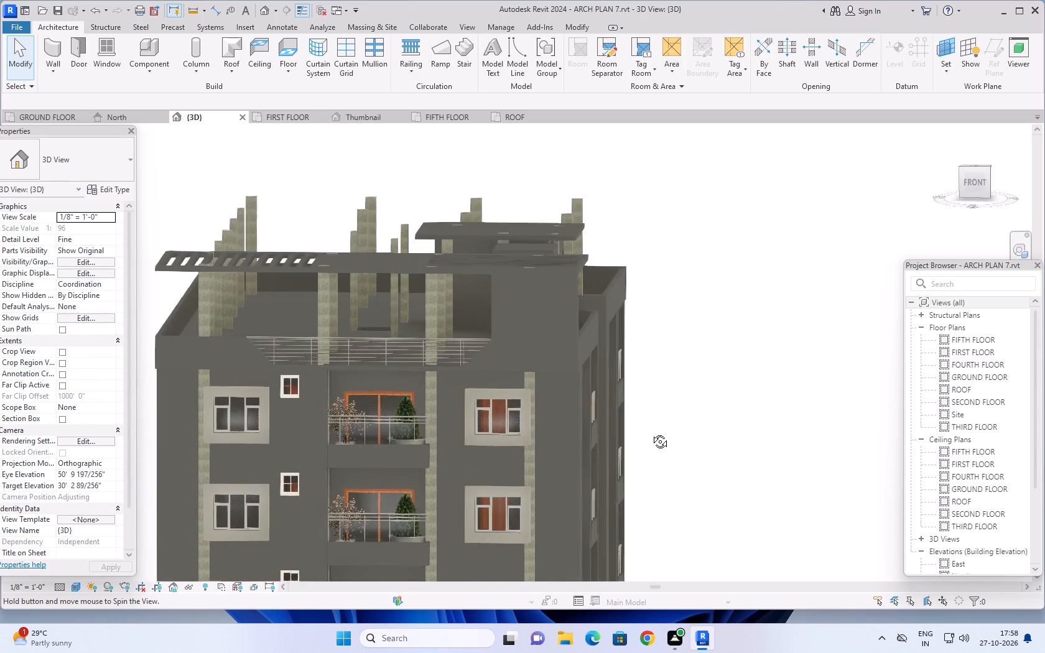
pyautogui.keyDown('shift'); pyautogui.moveTo(651, 432); pyautogui.dragTo(654, 443, button='middle'); pyautogui.keyUp('shift')
pyautogui.scroll(5, 506, 294)
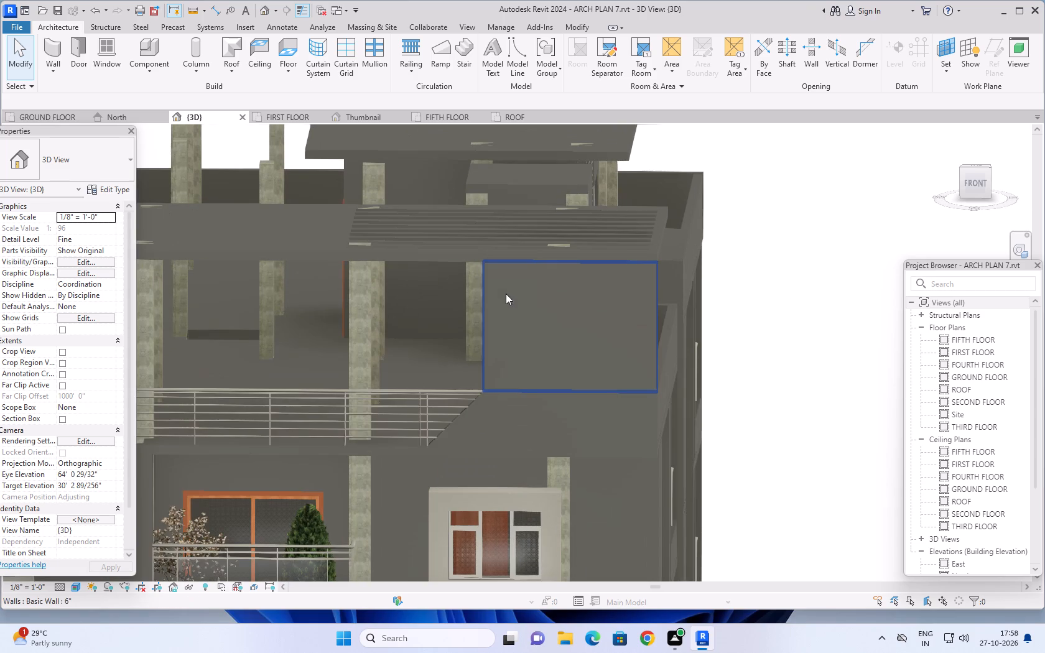
pyautogui.keyDown('shift'); pyautogui.moveTo(499, 323); pyautogui.dragTo(531, 332, button='middle'); pyautogui.keyUp('shift')
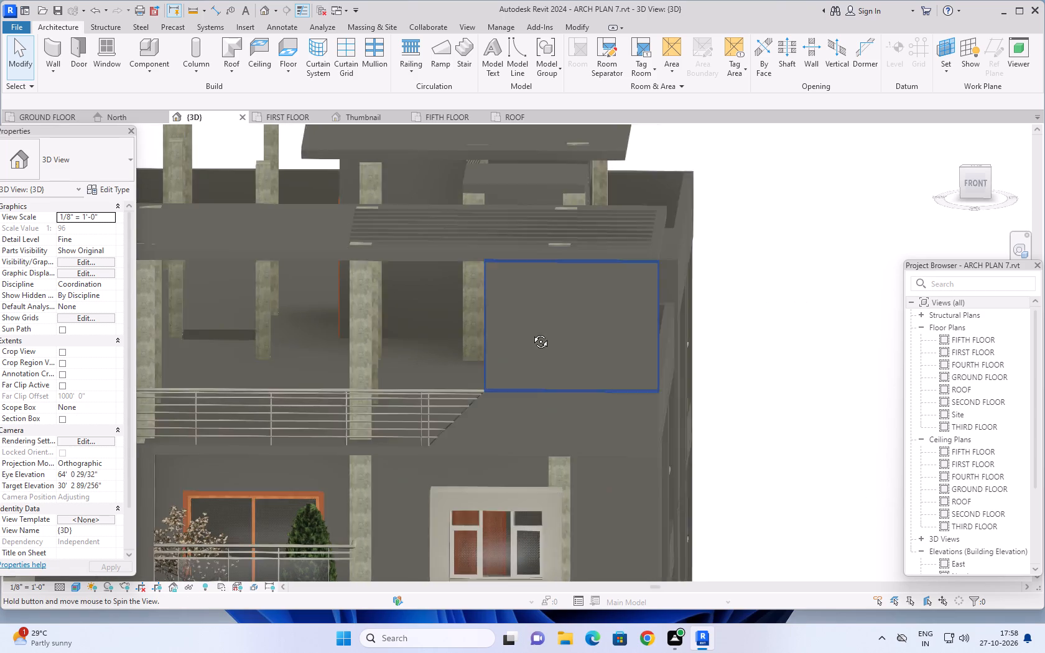
pyautogui.keyDown('shift'); pyautogui.moveTo(531, 332); pyautogui.dragTo(564, 335, button='middle'); pyautogui.keyUp('shift')
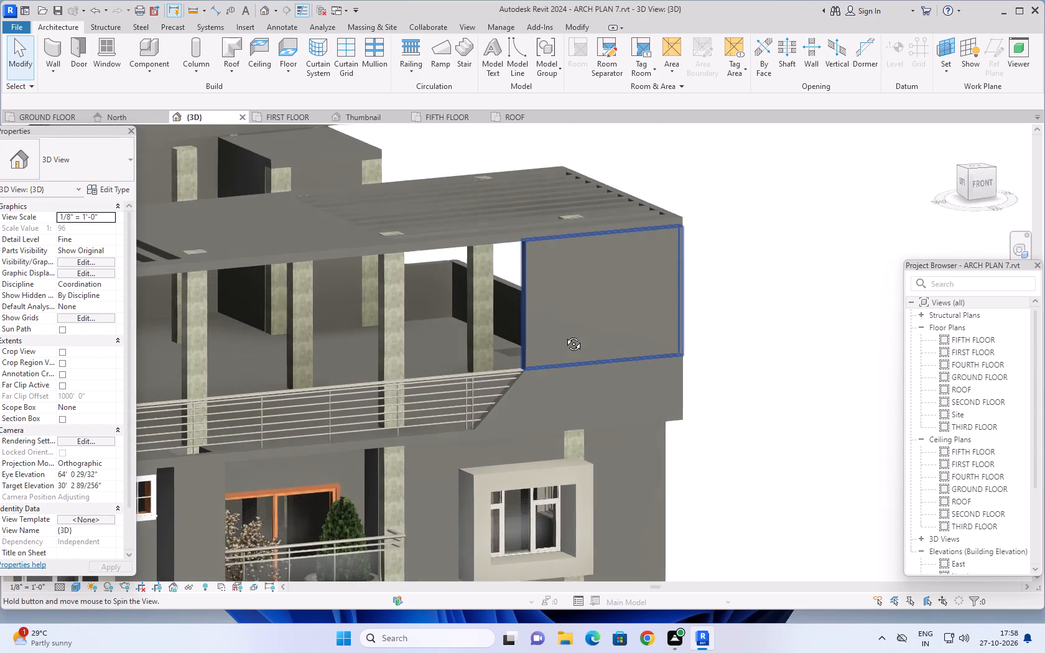
pyautogui.keyDown('shift'); pyautogui.moveTo(564, 335); pyautogui.dragTo(496, 340, button='middle'); pyautogui.keyUp('shift')
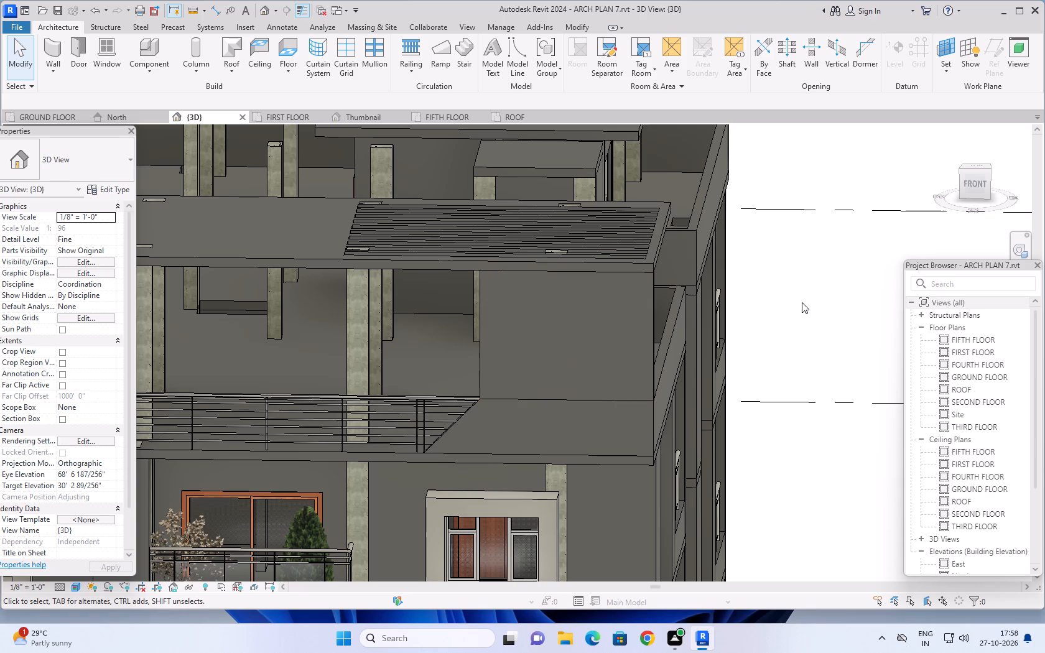
# Examine the pergola slab, its slots and the roof-level front wall above the upper front facade from the front and at an angle.
pyautogui.moveTo(802, 295); pyautogui.dragTo(794, 310, button='middle')
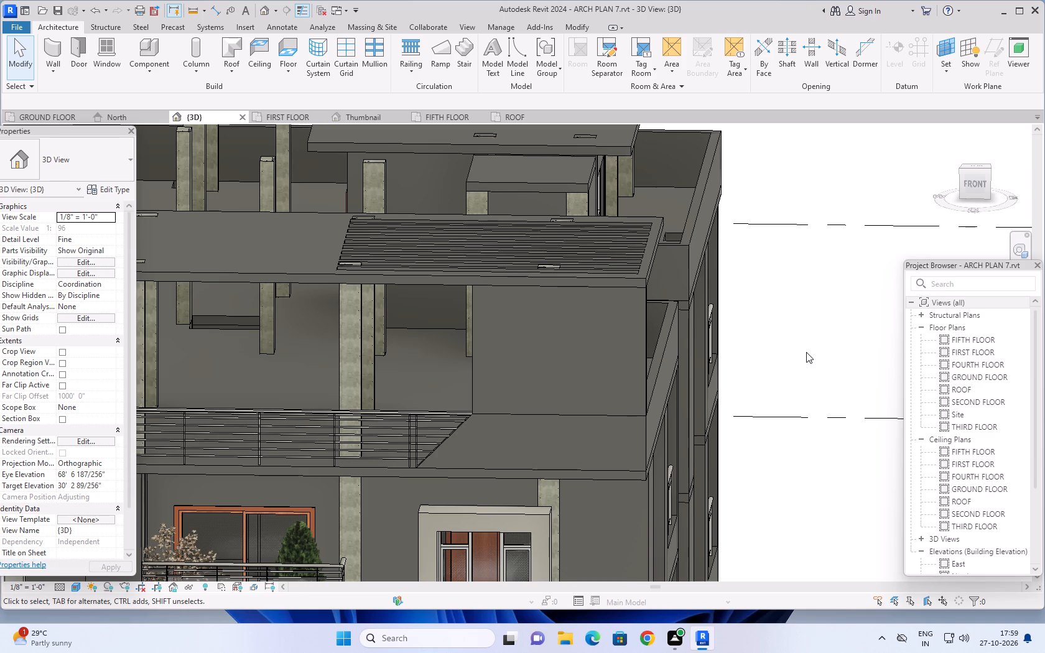
pyautogui.scroll(-3, 806, 352)
pyautogui.moveTo(810, 463); pyautogui.dragTo(808, 400, button='middle')
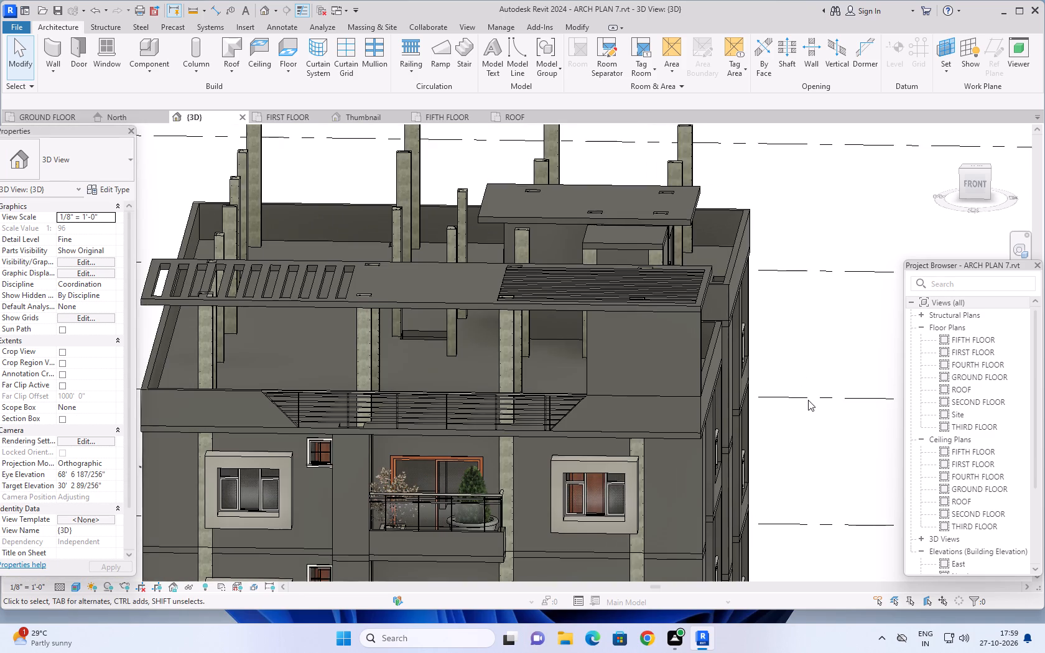
pyautogui.moveTo(816, 429); pyautogui.dragTo(807, 386, button='middle')
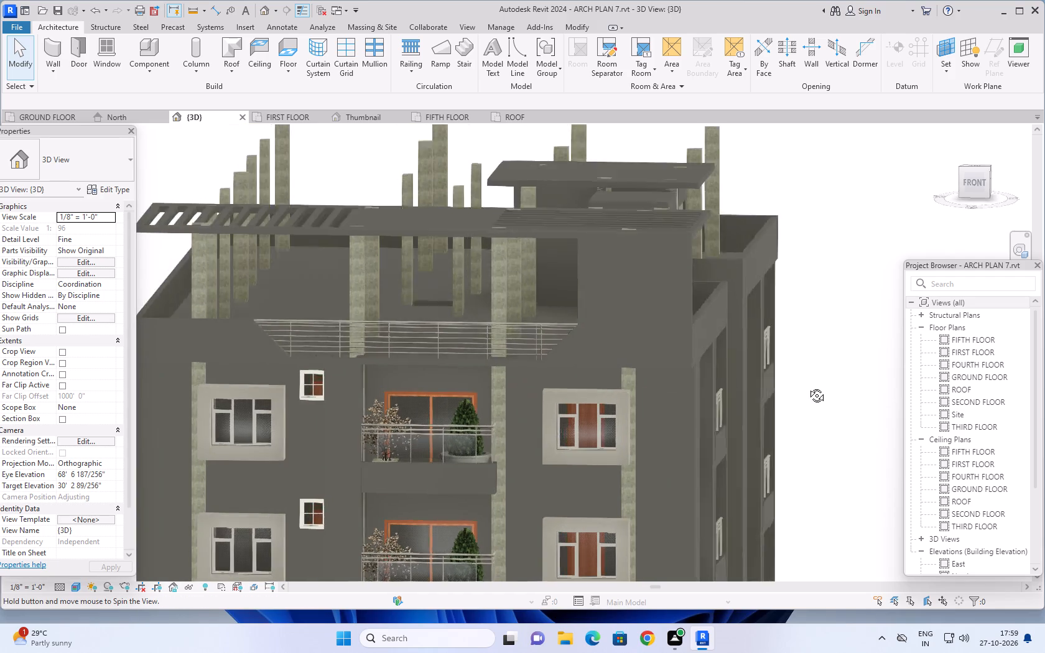
pyautogui.moveTo(807, 386); pyautogui.dragTo(819, 395, button='middle')
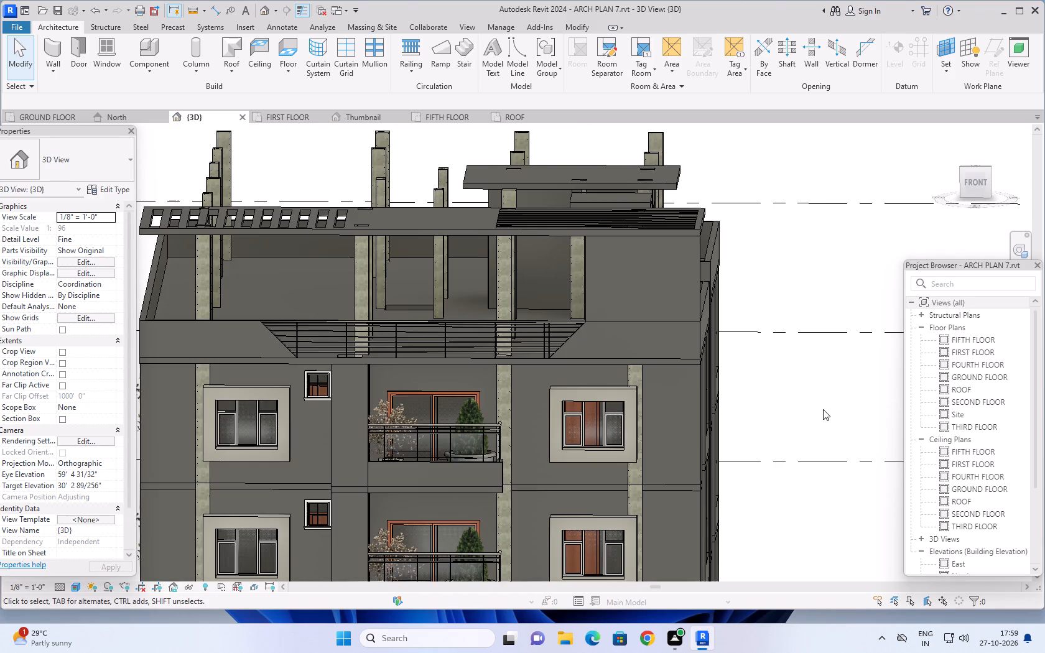
pyautogui.moveTo(818, 408); pyautogui.dragTo(805, 408, button='middle')
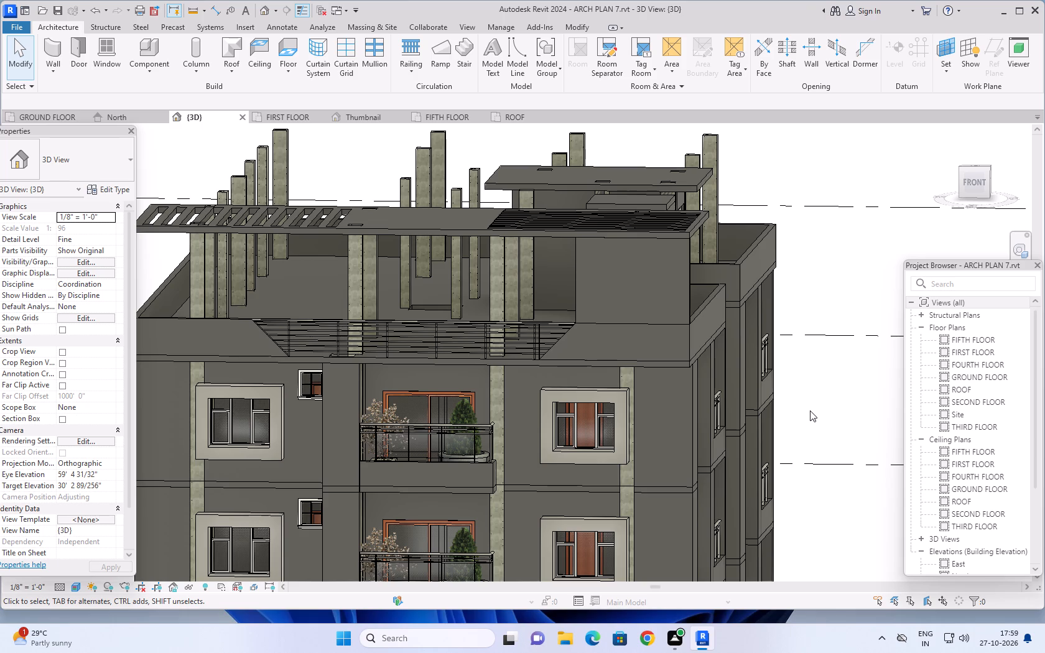
pyautogui.moveTo(833, 389); pyautogui.dragTo(833, 396, button='middle')
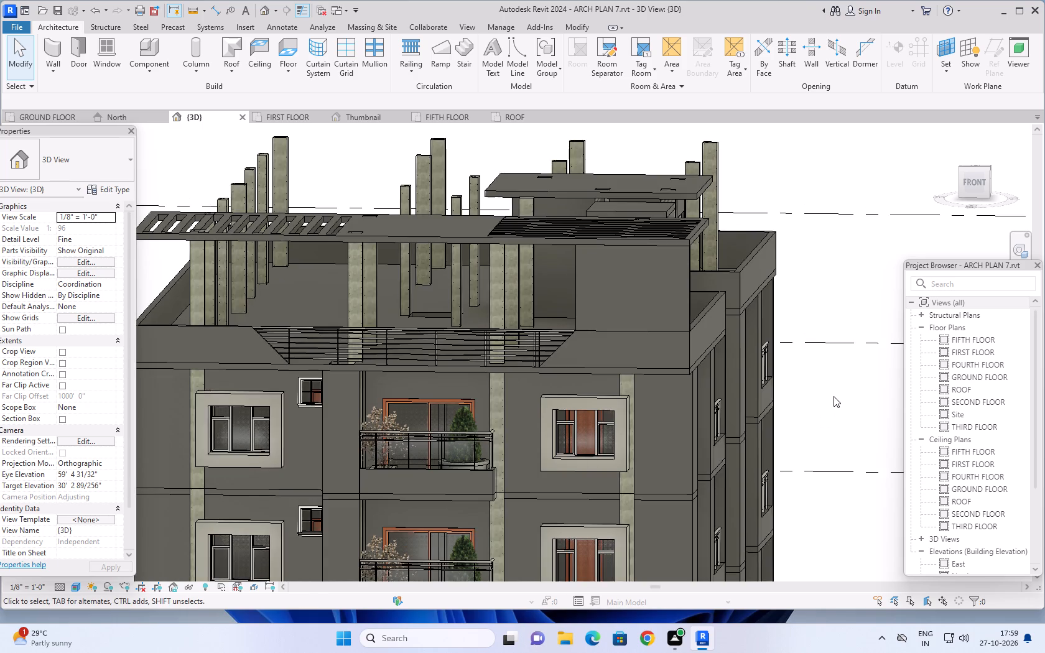
# Open the top-floor front window surround, a Generic Models in-place family, for in-place editing.
pyautogui.scroll(1, 834, 396)
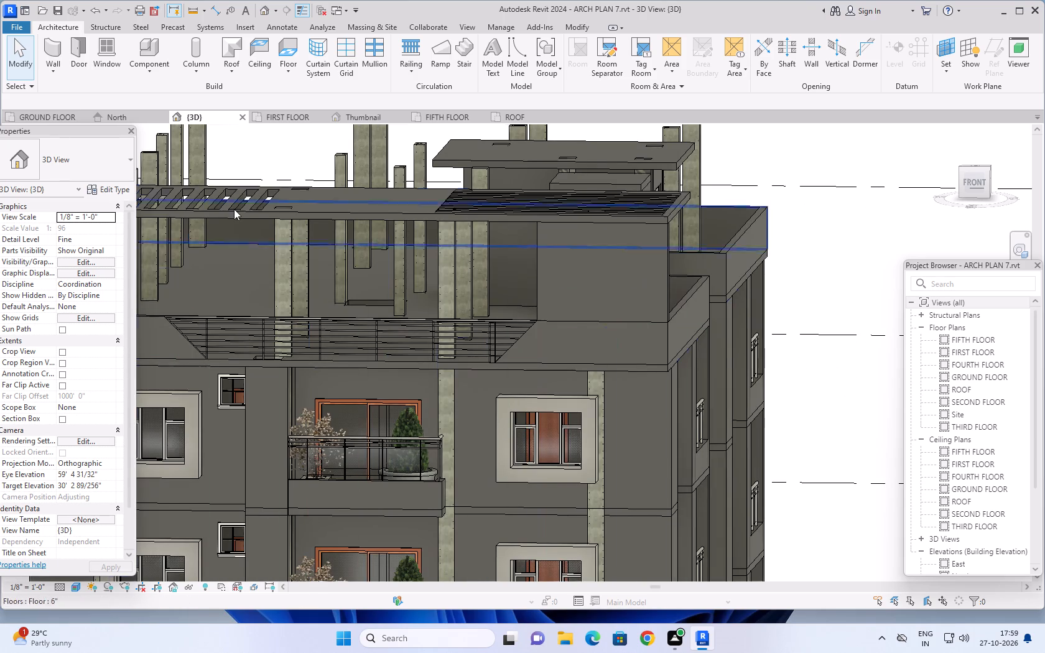
pyautogui.click(530, 407)
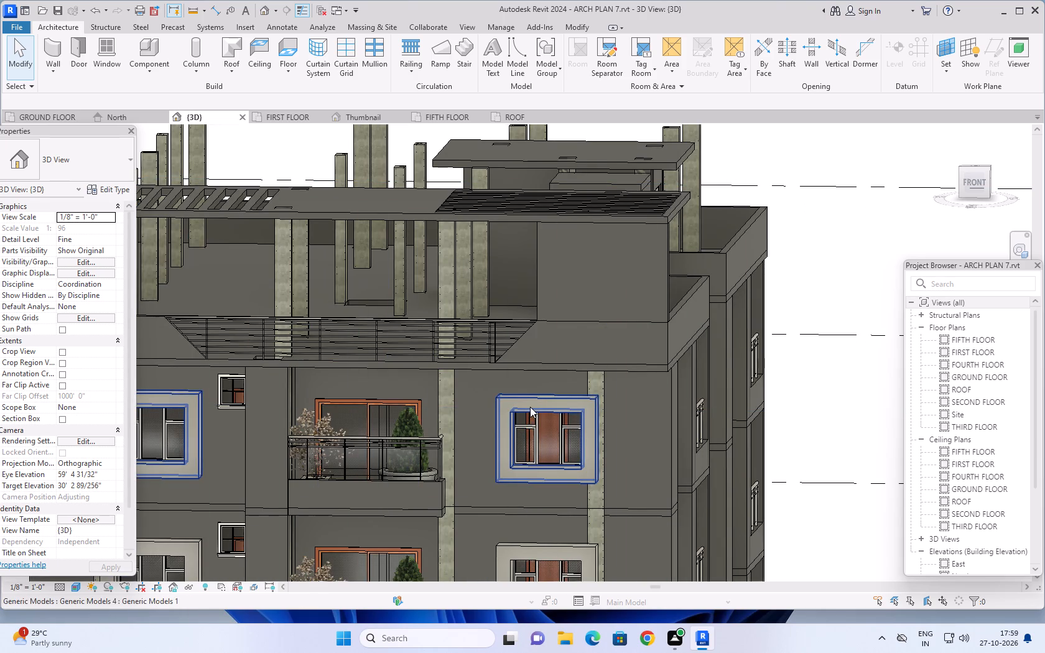
pyautogui.click(539, 55)
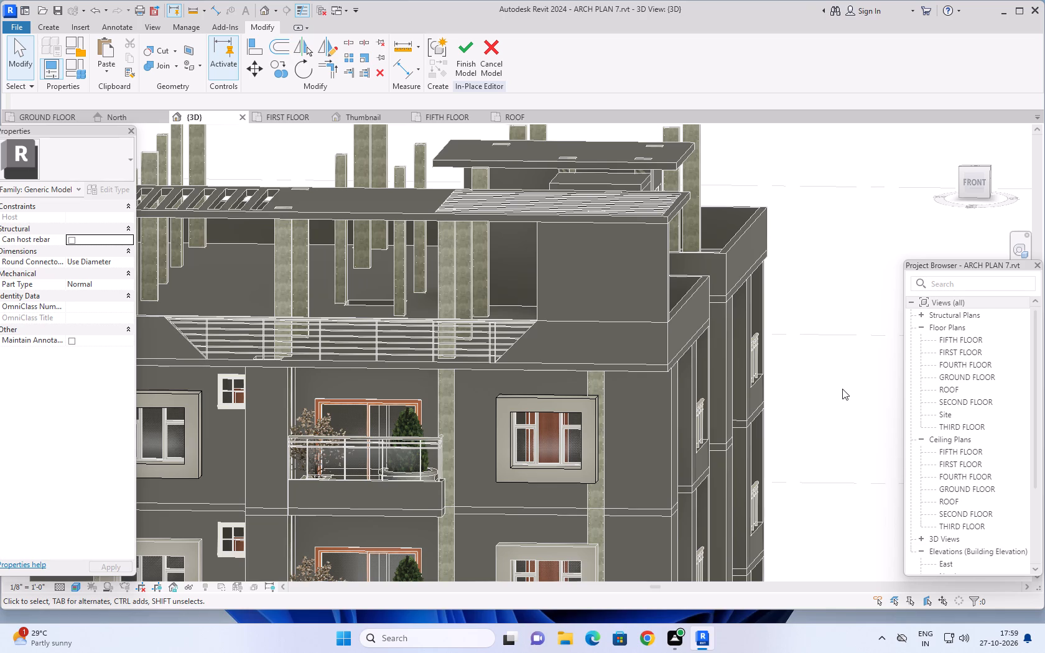
# Examine the front facade and pergola slab from above, from the front-right corner and straight on from the front.
pyautogui.keyDown('shift'); pyautogui.moveTo(842, 403); pyautogui.dragTo(852, 377, button='middle'); pyautogui.keyUp('shift')
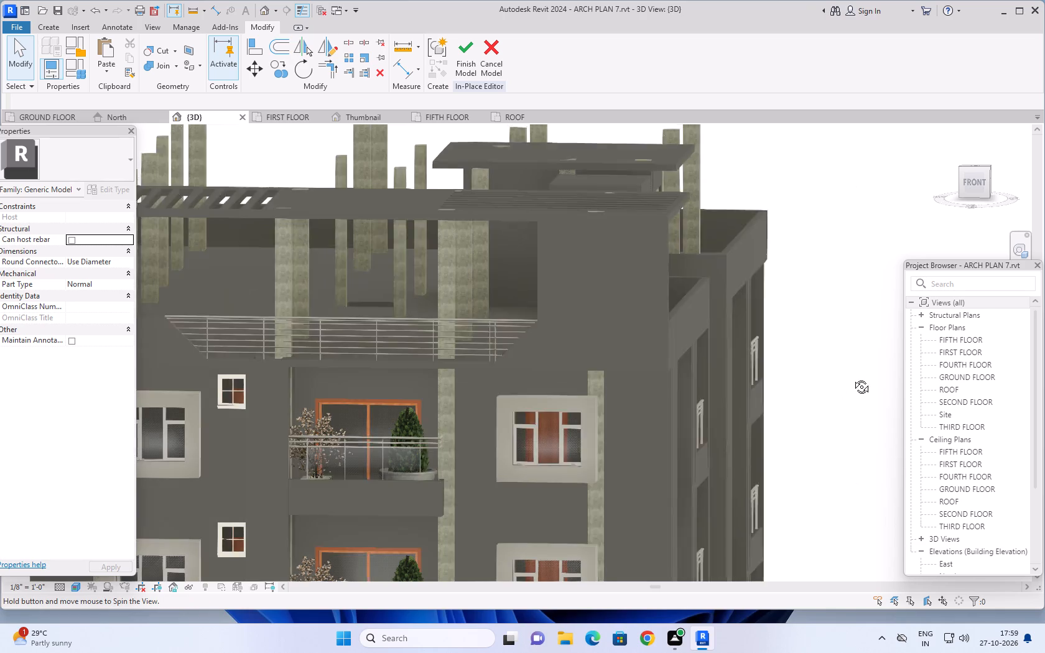
pyautogui.keyDown('shift'); pyautogui.moveTo(852, 377); pyautogui.dragTo(757, 456, button='middle'); pyautogui.keyUp('shift')
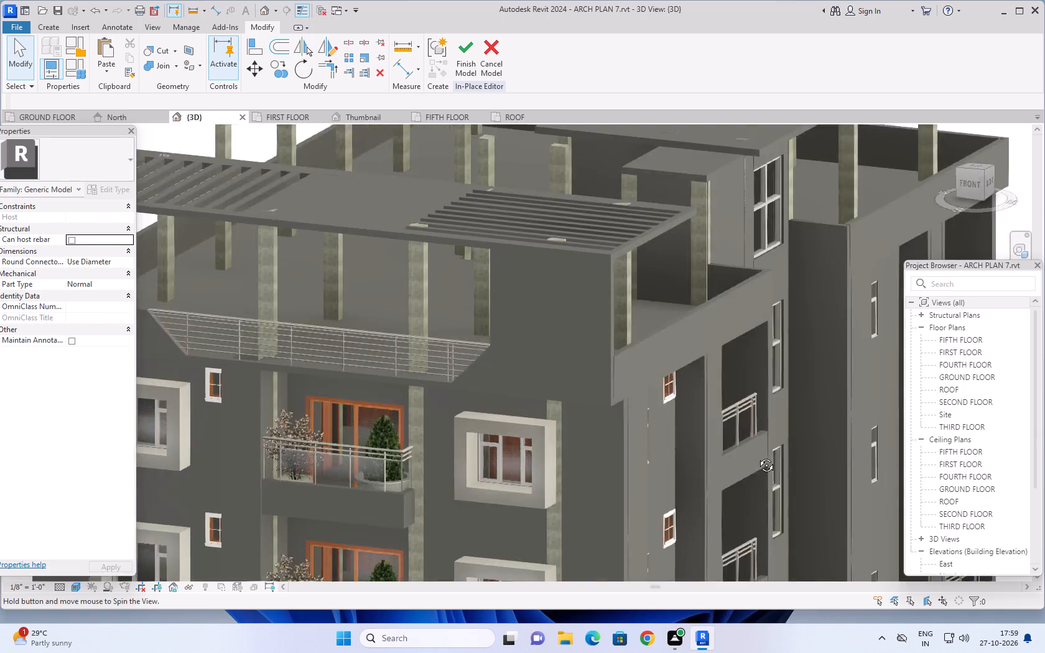
pyautogui.keyDown('shift'); pyautogui.moveTo(757, 456); pyautogui.dragTo(818, 432, button='middle'); pyautogui.keyUp('shift')
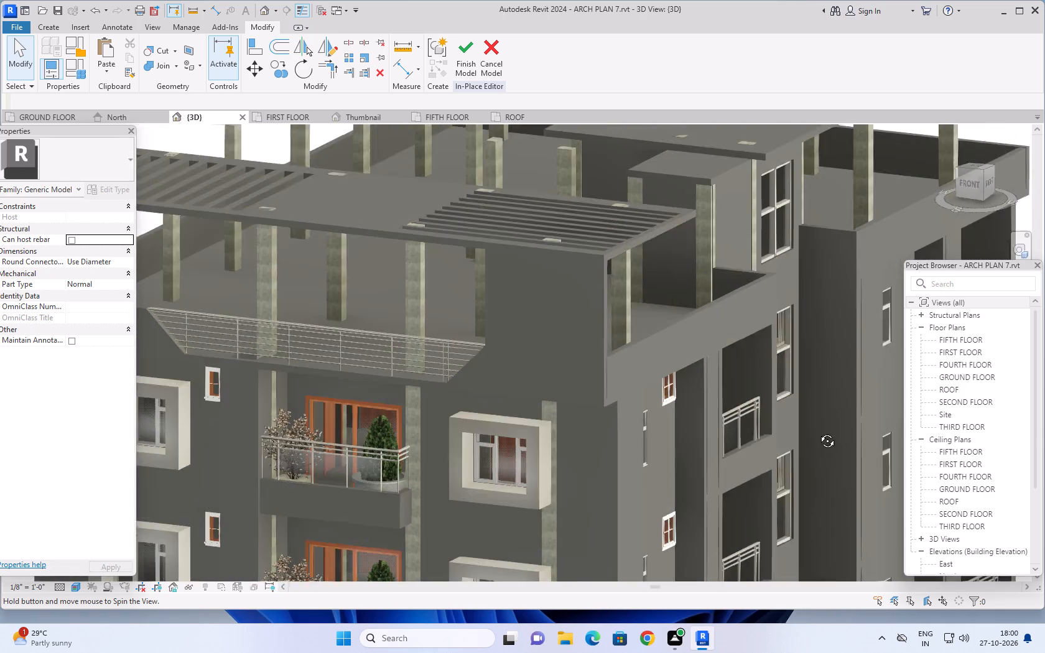
pyautogui.keyDown('shift'); pyautogui.moveTo(818, 432); pyautogui.dragTo(862, 410, button='middle'); pyautogui.keyUp('shift')
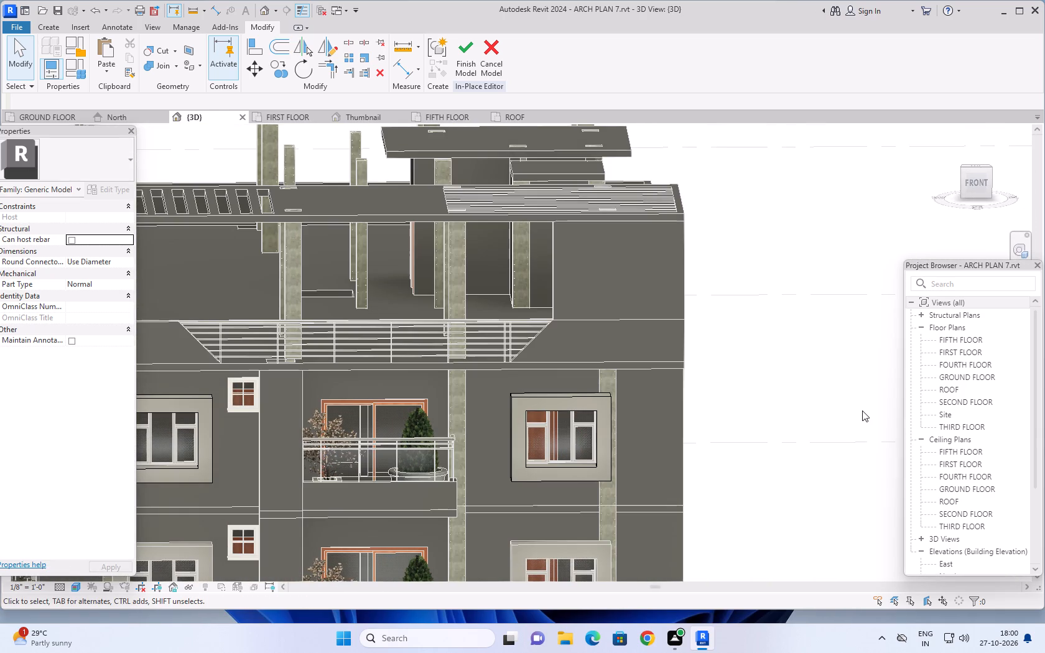
pyautogui.scroll(-1, 862, 410)
pyautogui.moveTo(860, 406); pyautogui.dragTo(853, 359, button='middle')
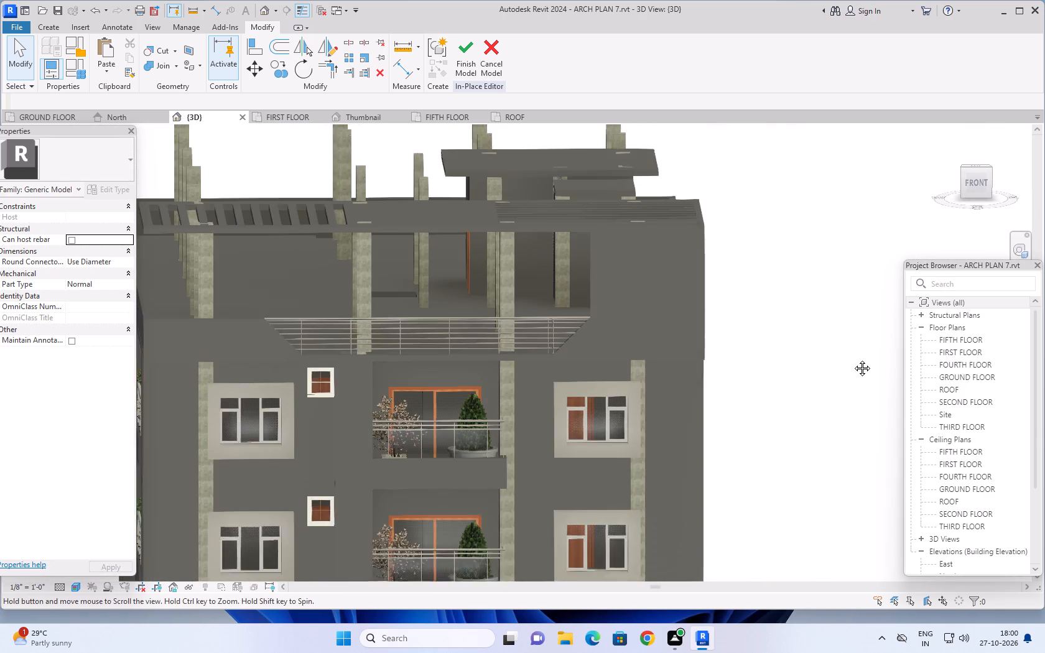
pyautogui.moveTo(853, 359); pyautogui.dragTo(853, 341, button='middle')
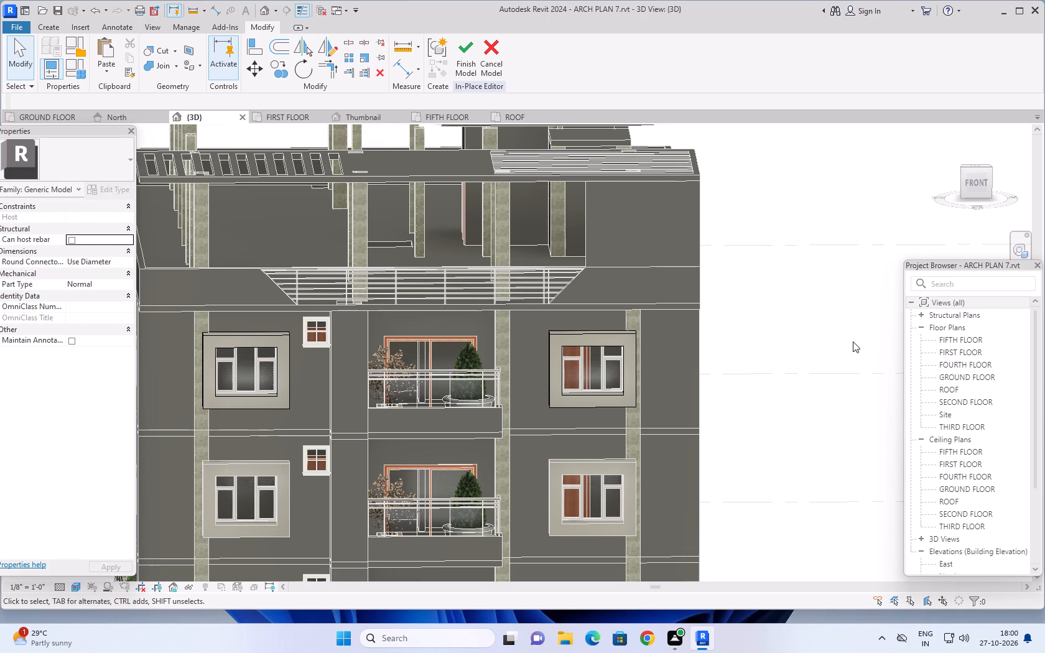
pyautogui.scroll(-1, 853, 355)
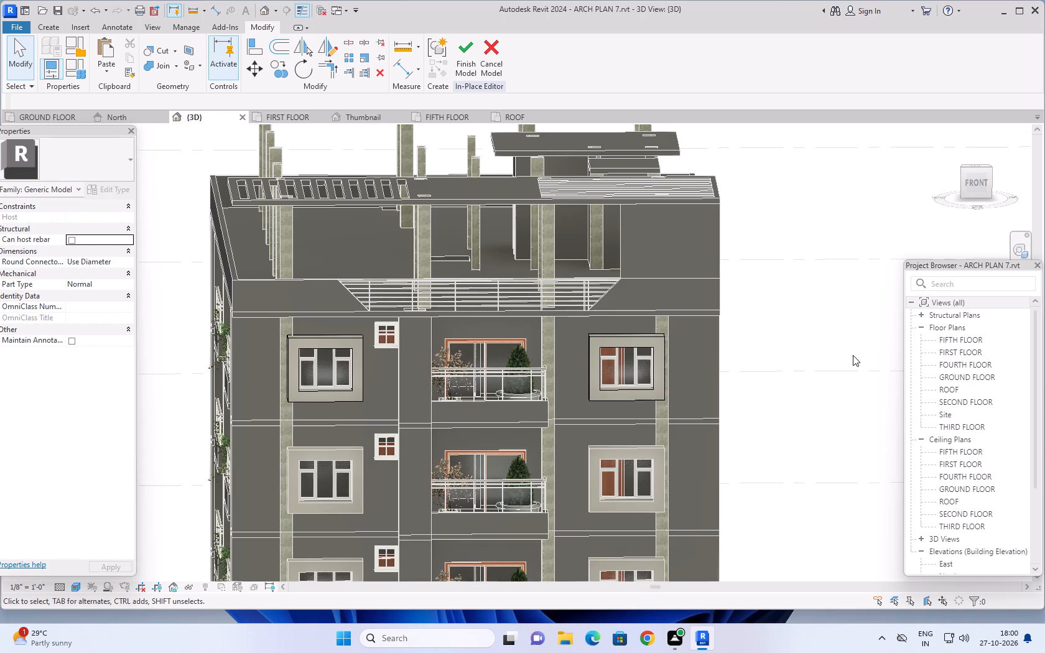
pyautogui.scroll(-1, 846, 380)
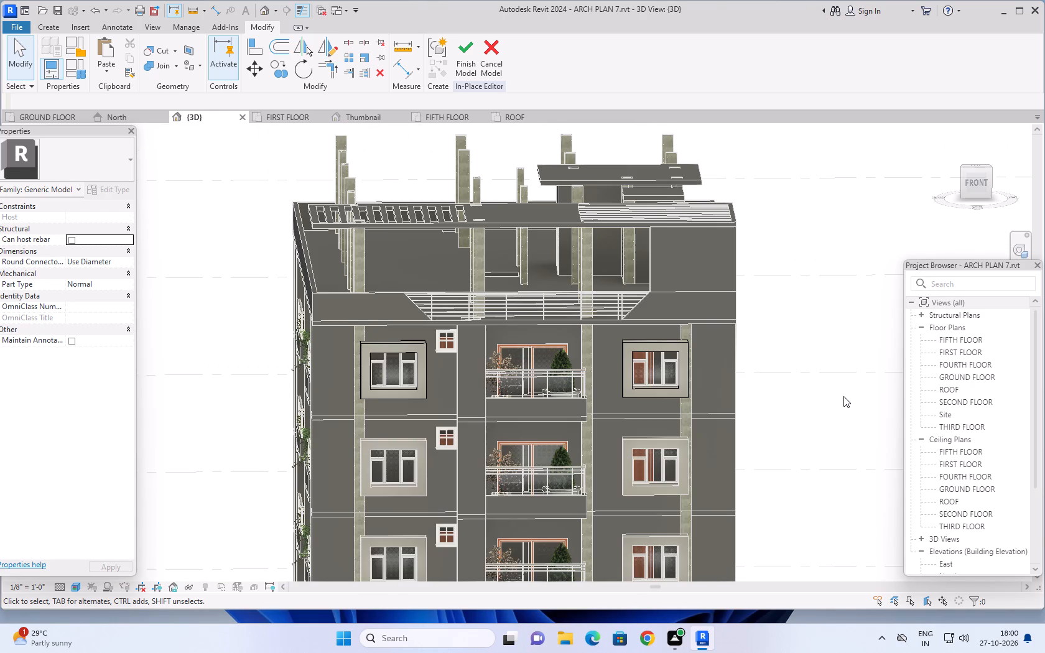
pyautogui.keyDown('shift'); pyautogui.moveTo(840, 402); pyautogui.dragTo(737, 489, button='middle'); pyautogui.keyUp('shift')
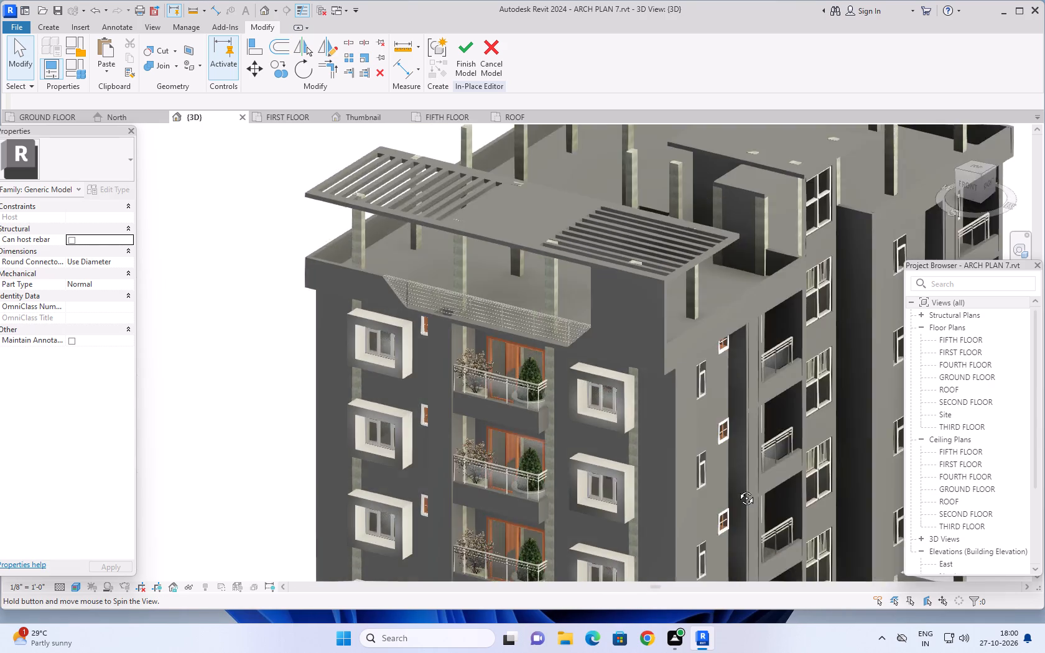
pyautogui.keyDown('shift'); pyautogui.moveTo(737, 489); pyautogui.dragTo(713, 492, button='middle'); pyautogui.keyUp('shift')
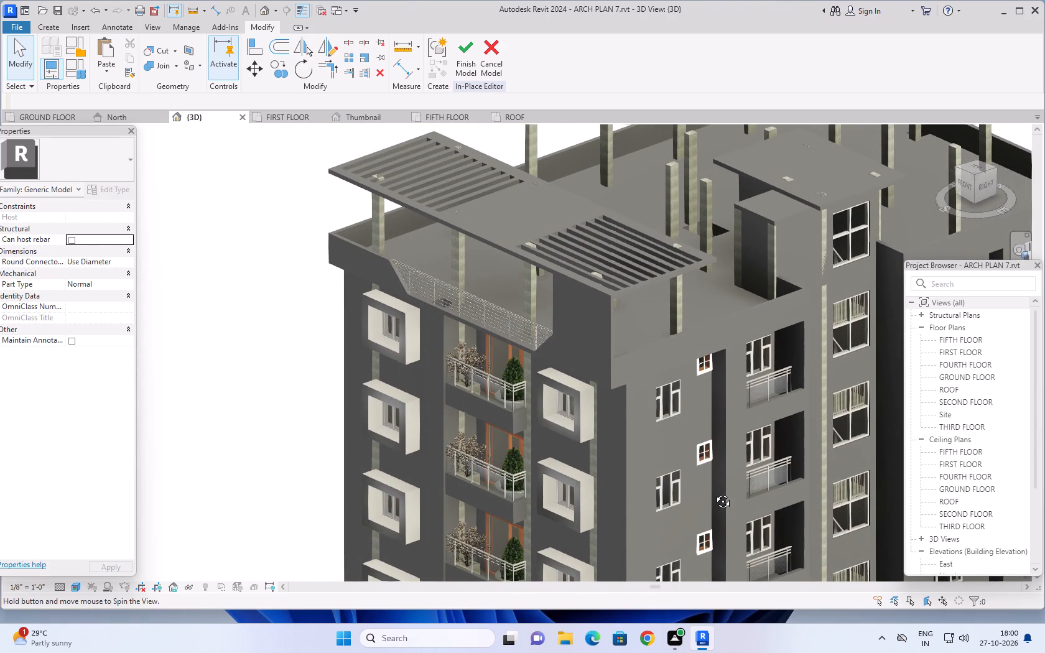
pyautogui.keyDown('shift'); pyautogui.moveTo(713, 492); pyautogui.dragTo(829, 384, button='middle'); pyautogui.keyUp('shift')
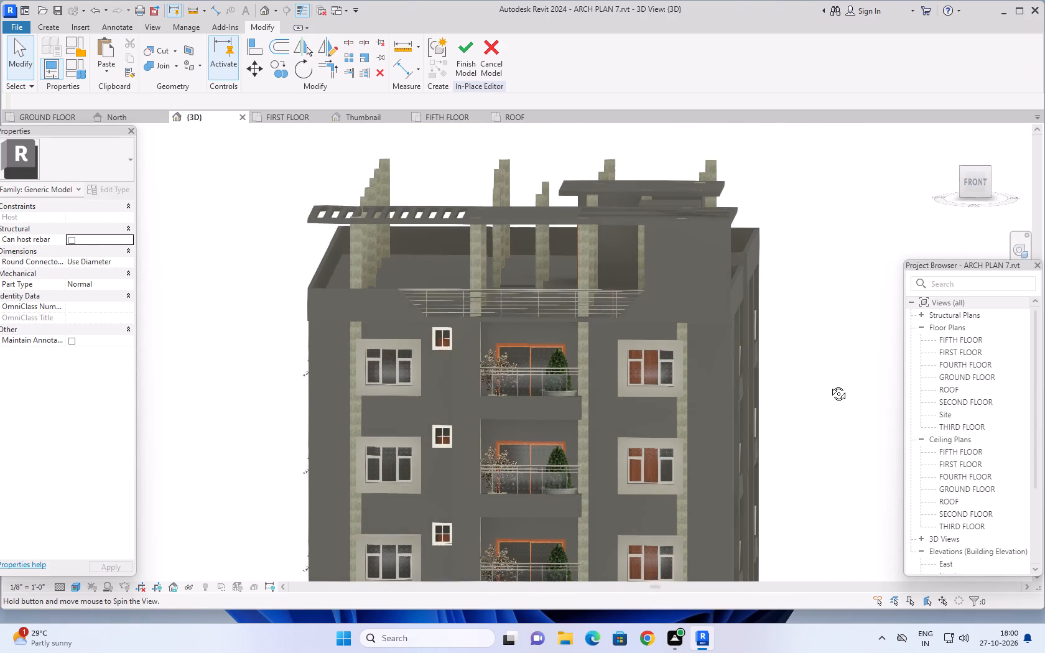
pyautogui.keyDown('shift'); pyautogui.moveTo(829, 384); pyautogui.dragTo(835, 387, button='middle'); pyautogui.keyUp('shift')
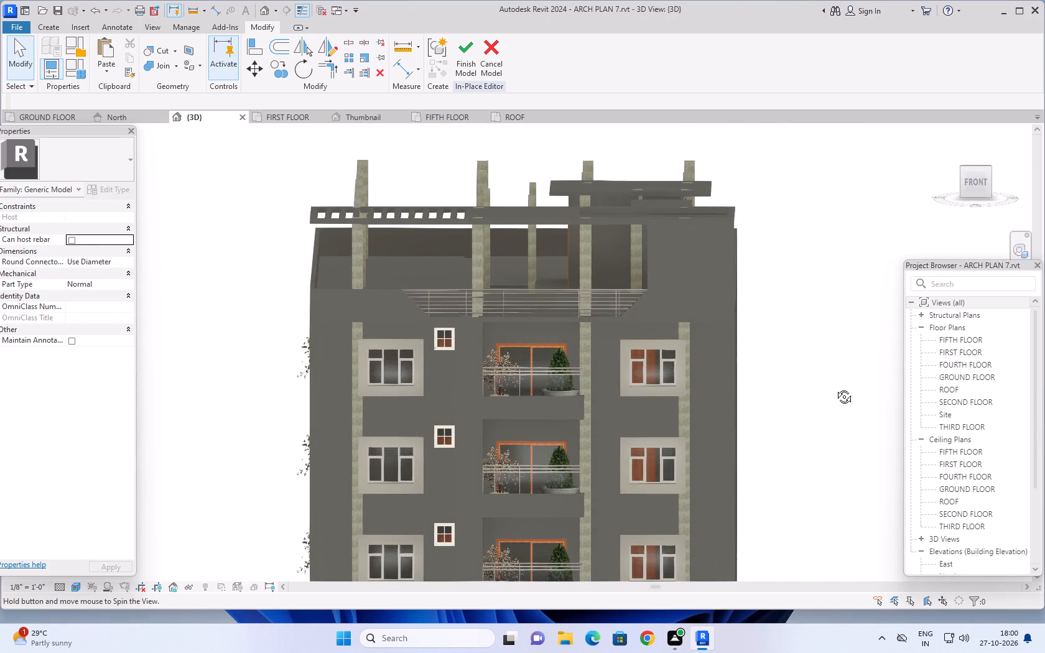
pyautogui.keyDown('shift'); pyautogui.moveTo(835, 387); pyautogui.dragTo(837, 356, button='middle'); pyautogui.keyUp('shift')
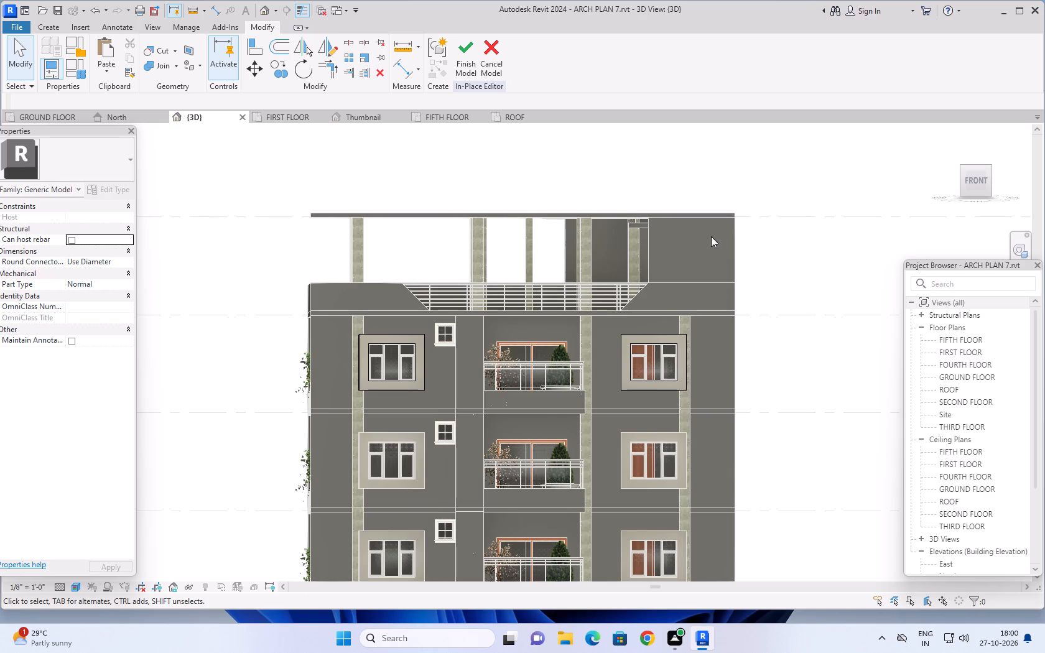
# Start a solid extrusion in the in-place model and set its work plane to the pergola slab's front face.
pyautogui.click(45, 25)
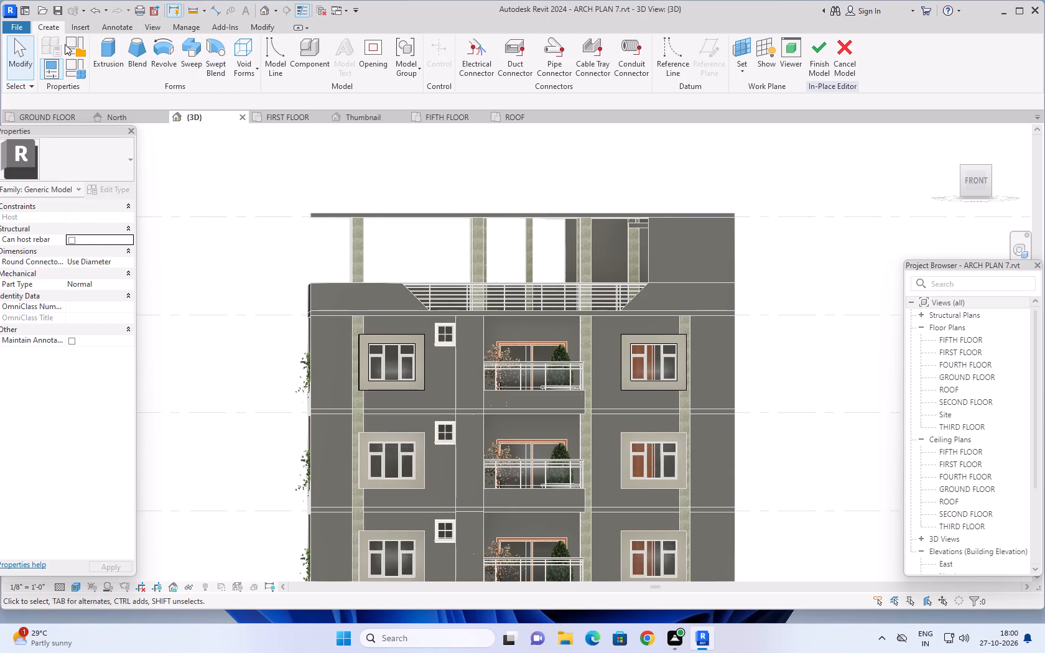
pyautogui.click(108, 44)
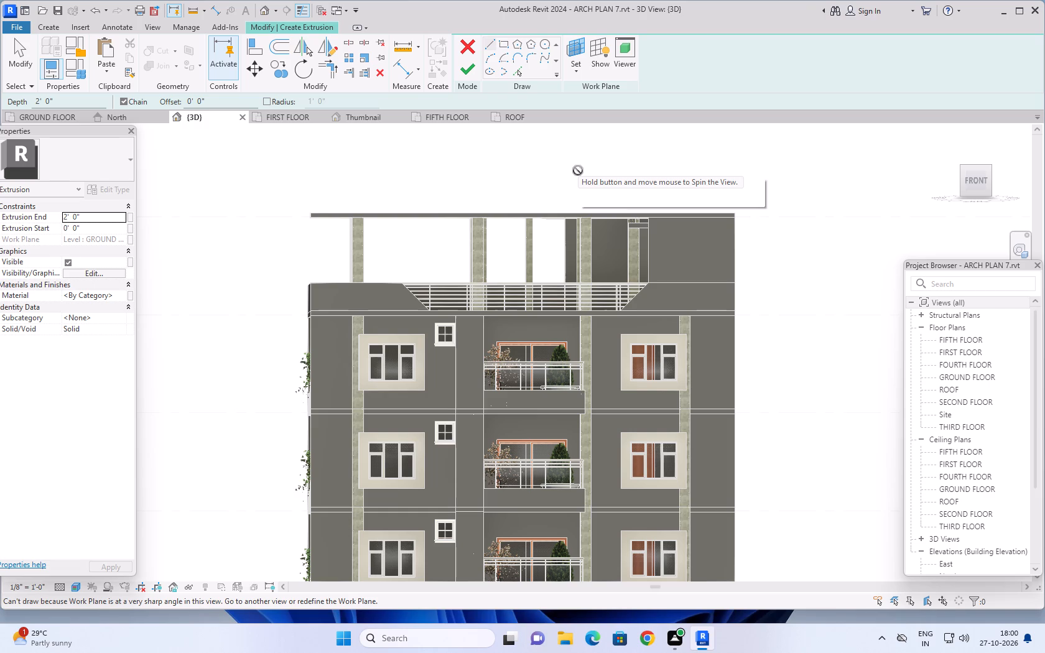
pyautogui.click(502, 44)
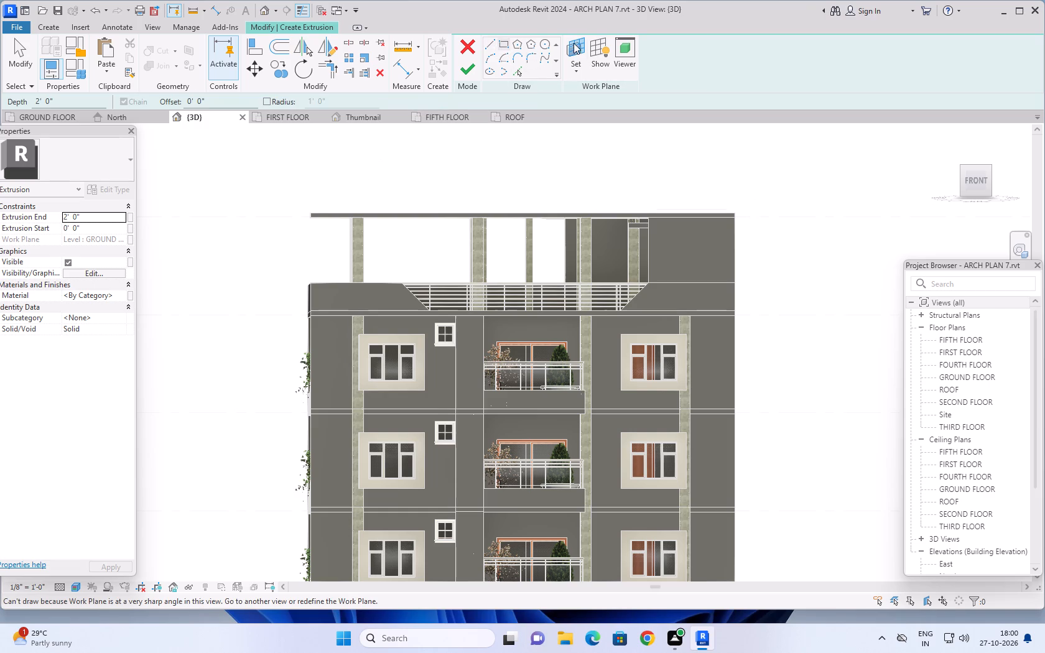
pyautogui.click(574, 73)
pyautogui.click(592, 118)
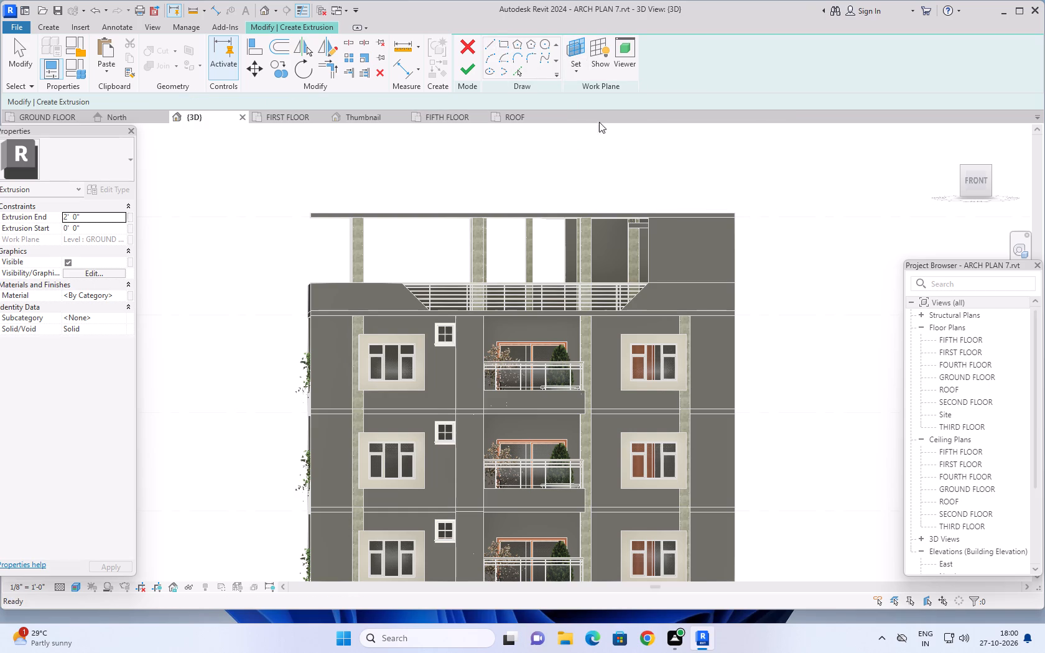
pyautogui.scroll(8, 644, 190)
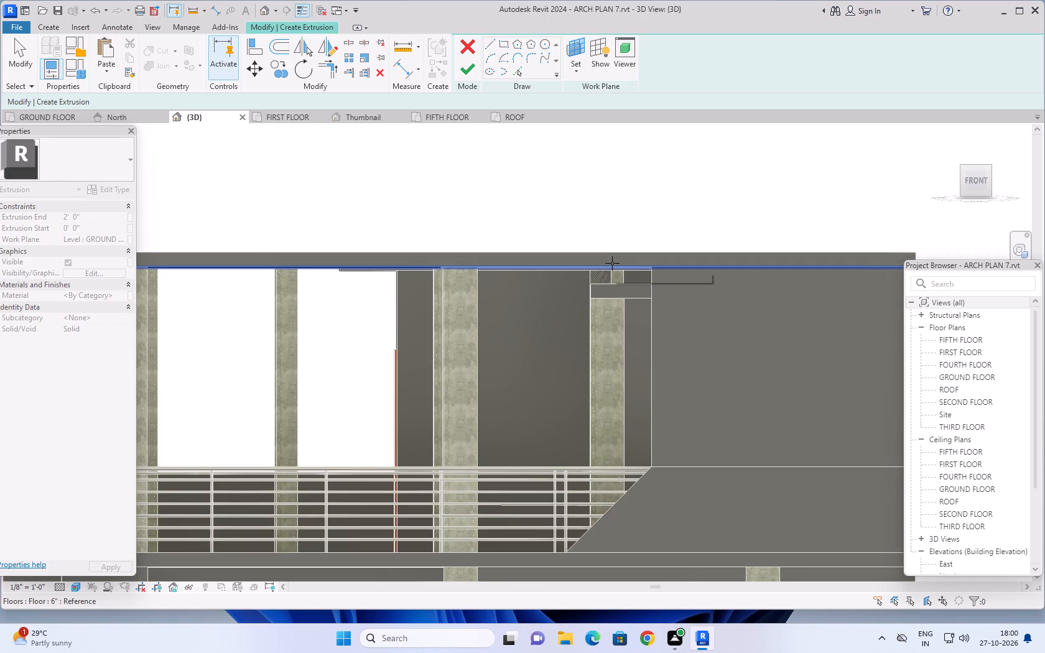
pyautogui.click(630, 259)
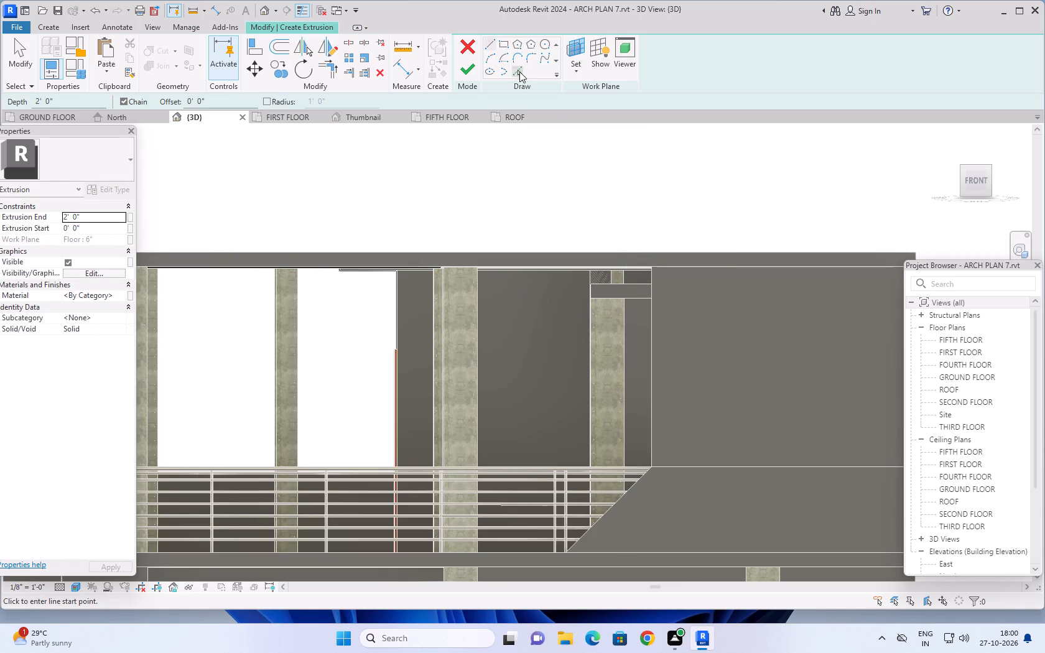
# Sketch a rectangle about 45' 4 1/2" long and 1' 6" high from the slab's top-left front corner to the facade's right end.
pyautogui.click(506, 45)
pyautogui.scroll(-4, 511, 139)
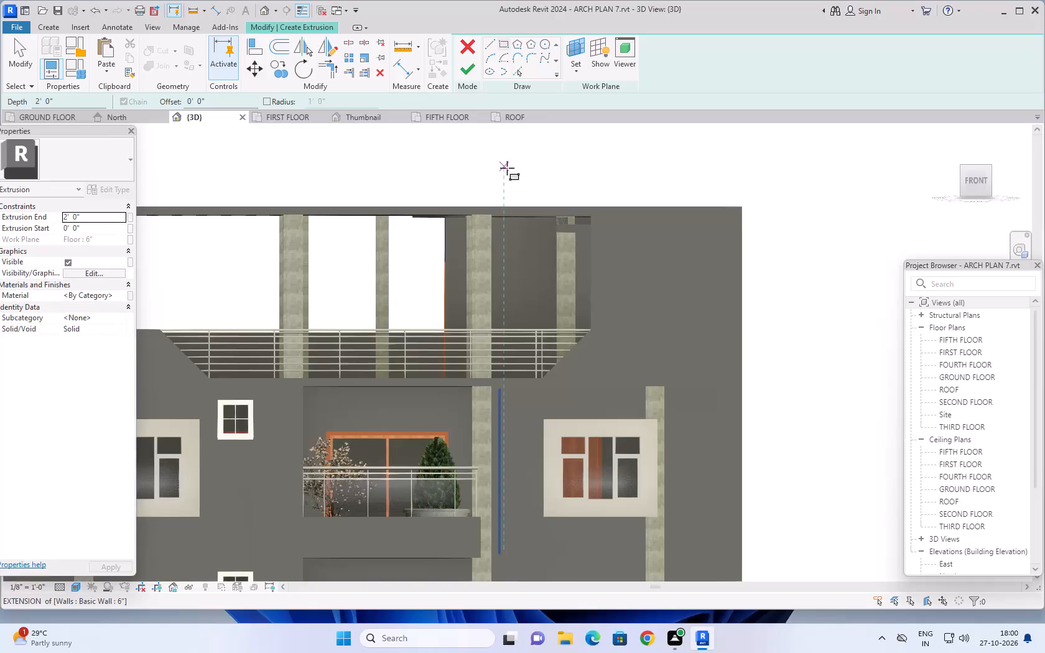
pyautogui.scroll(-1, 506, 172)
pyautogui.moveTo(506, 167); pyautogui.dragTo(636, 184, button='middle')
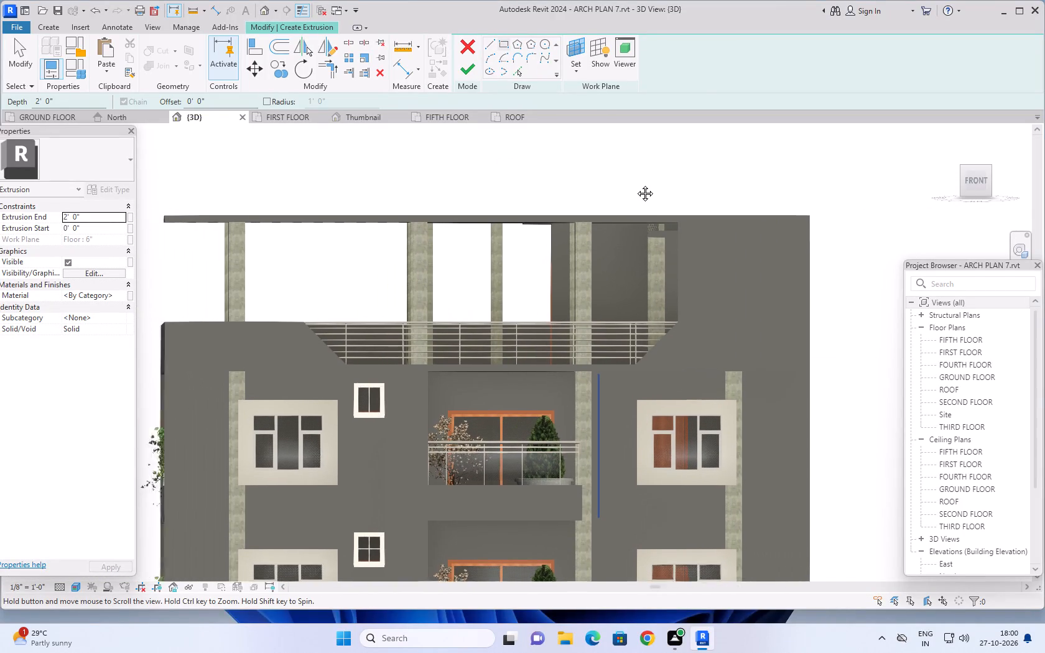
pyautogui.moveTo(636, 184); pyautogui.dragTo(666, 193, button='middle')
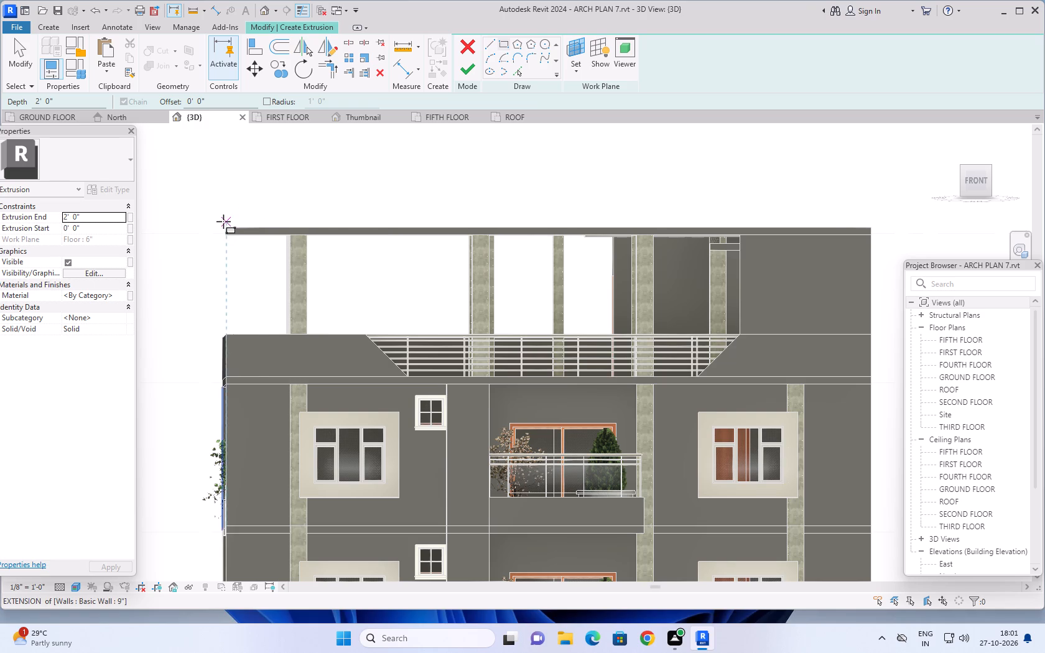
pyautogui.scroll(5, 223, 221)
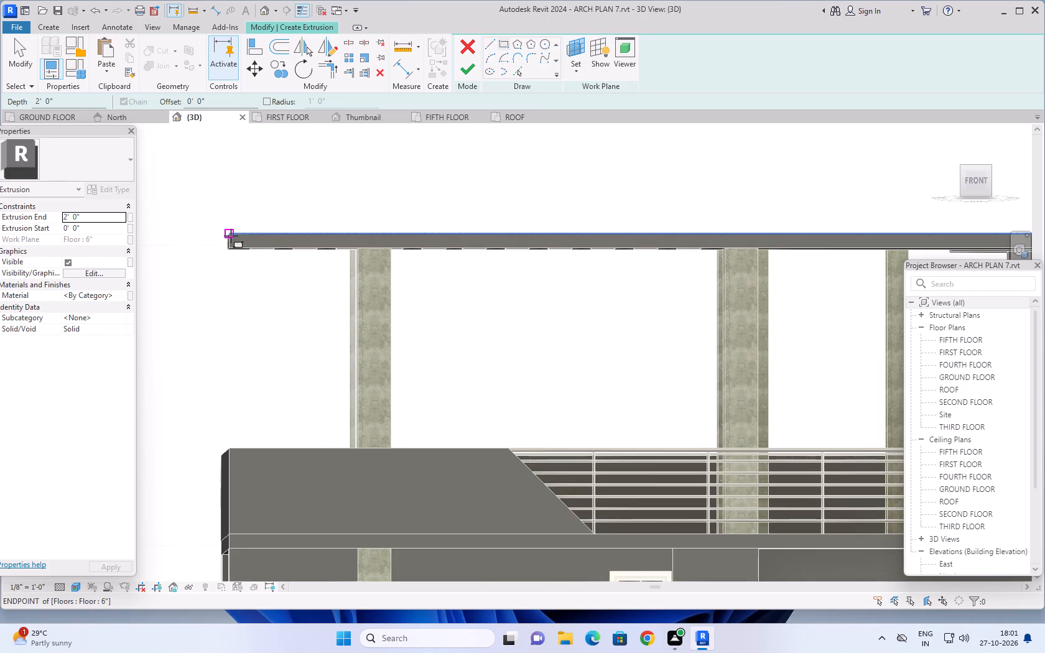
pyautogui.click(231, 236)
pyautogui.scroll(-1, 491, 268)
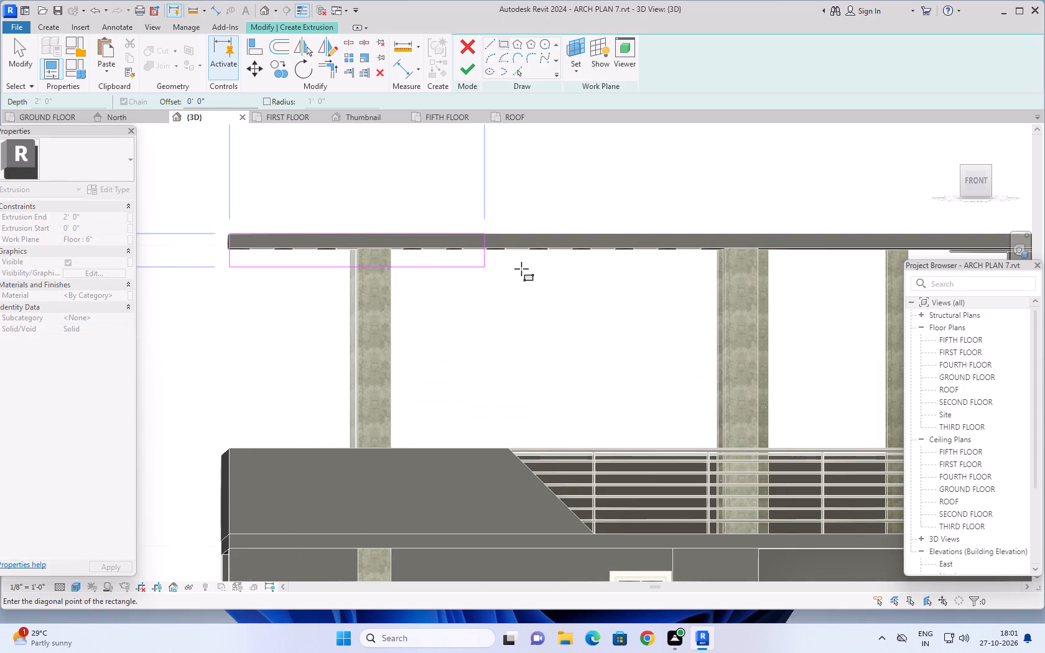
pyautogui.scroll(-1, 570, 266)
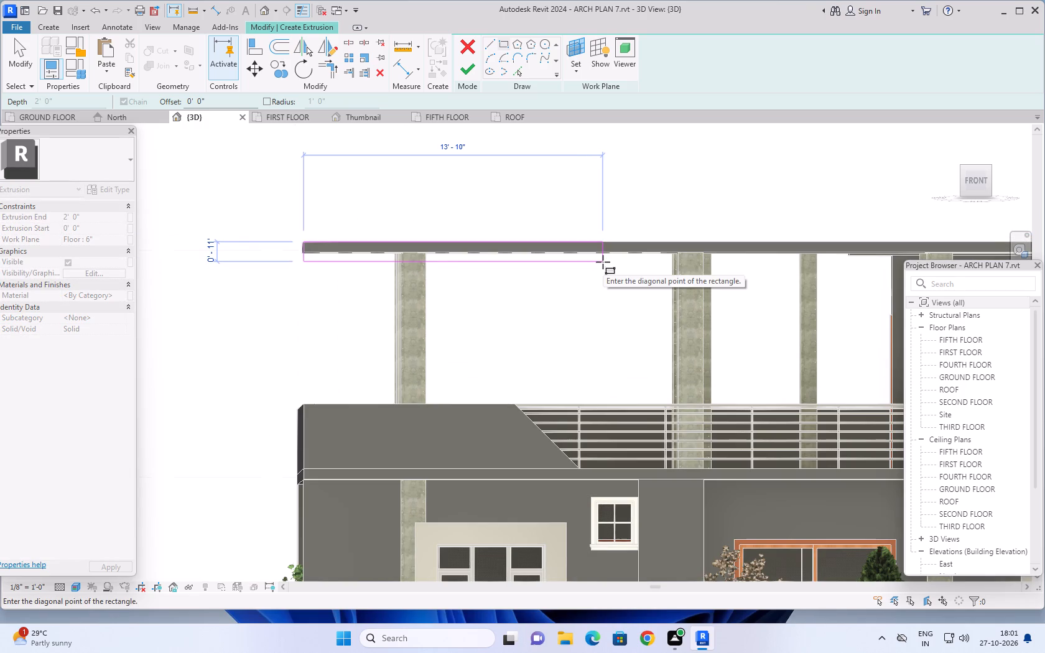
pyautogui.scroll(-1, 610, 258)
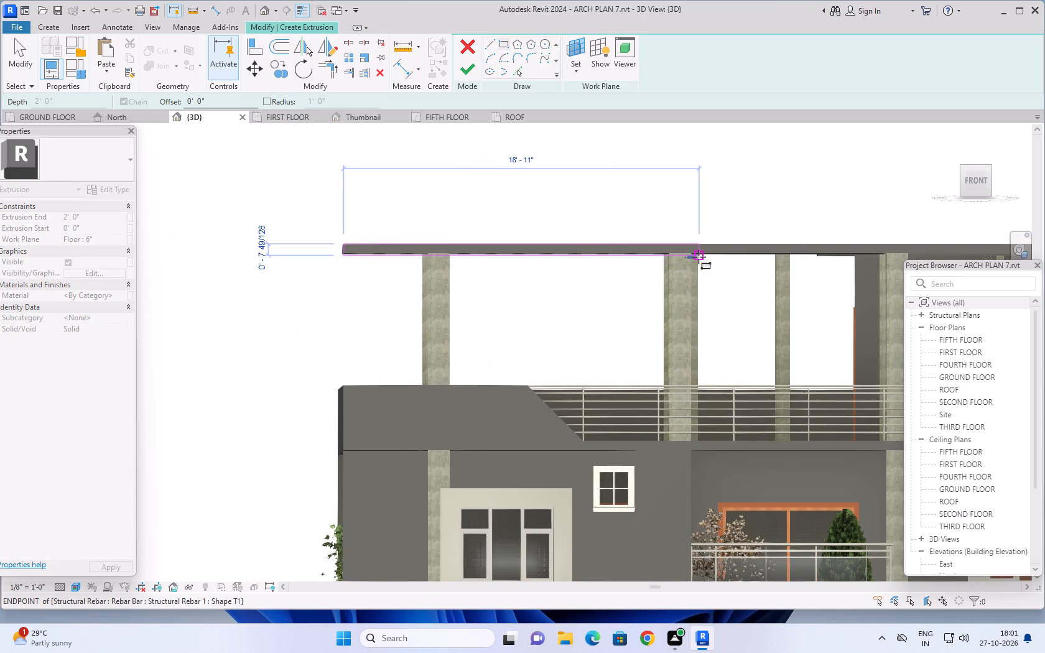
pyautogui.moveTo(719, 255); pyautogui.dragTo(594, 256, button='middle')
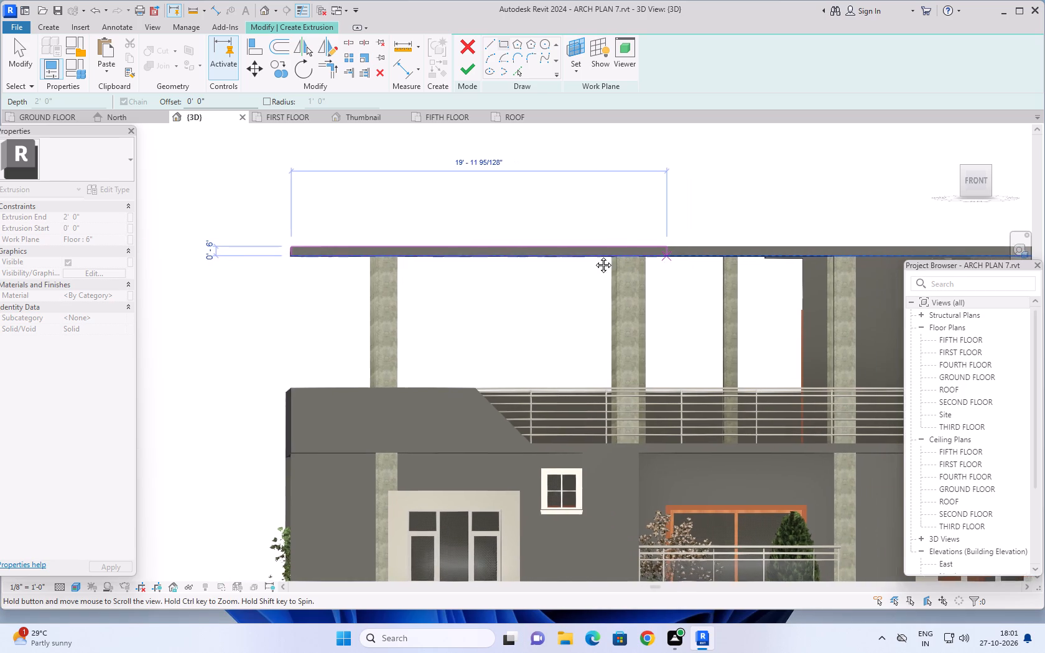
pyautogui.moveTo(594, 256); pyautogui.dragTo(371, 244, button='middle')
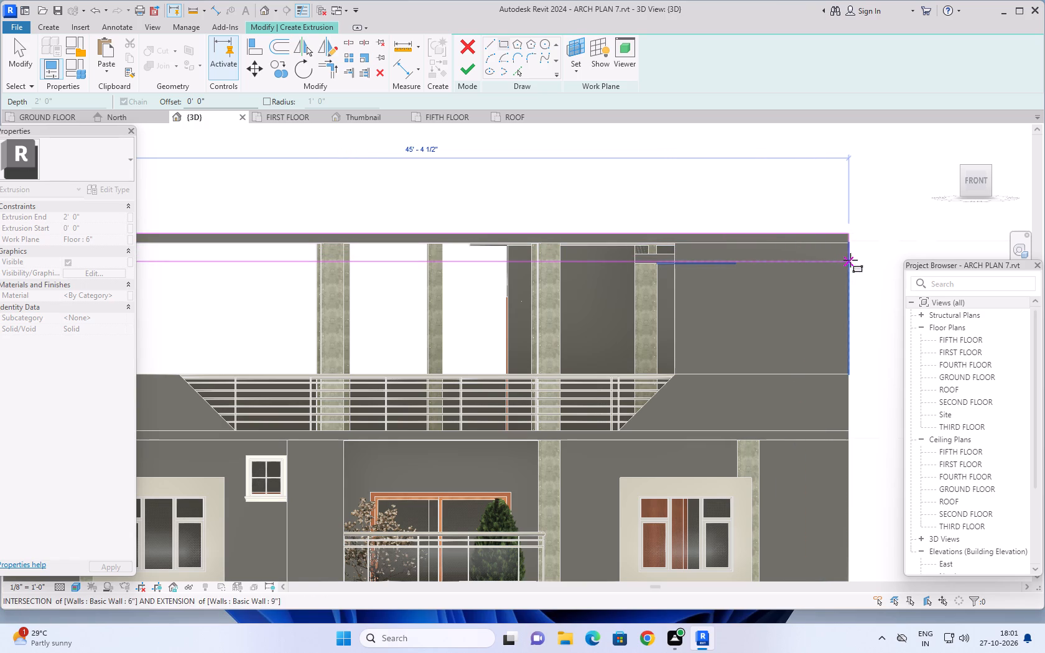
pyautogui.scroll(-1, 850, 264)
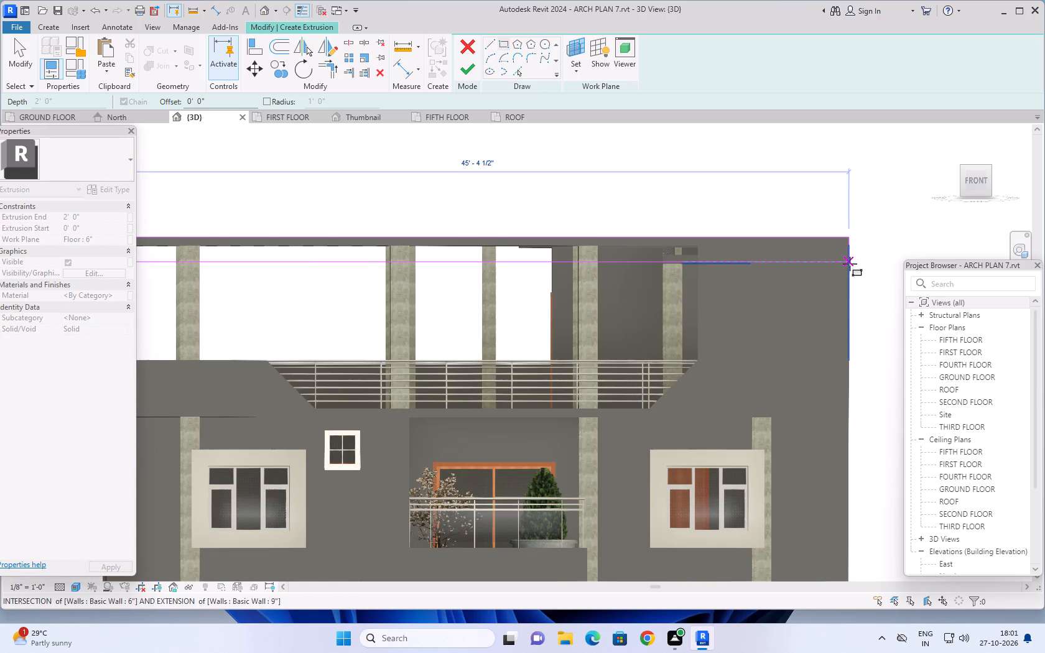
pyautogui.click(850, 264)
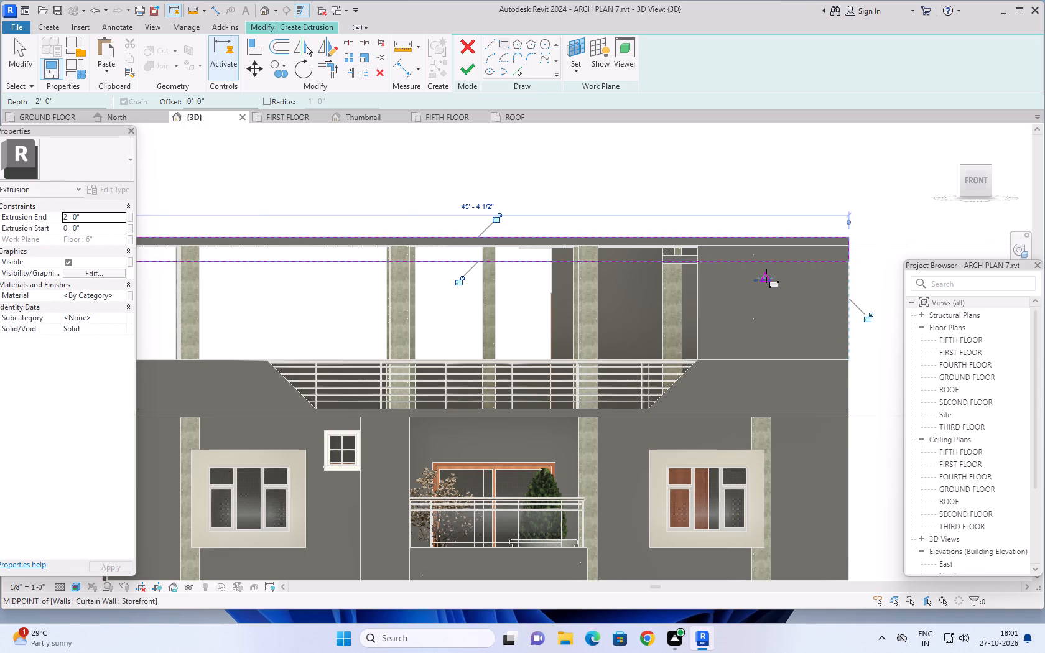
pyautogui.press('Escape')
pyautogui.press('Escape')
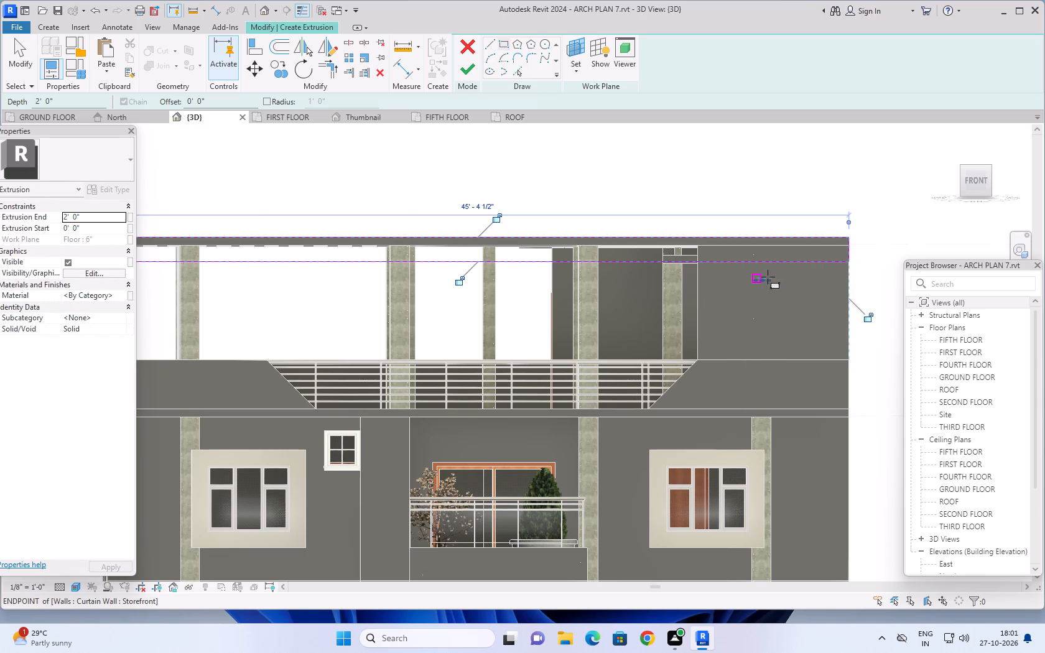
pyautogui.press('Escape')
pyautogui.press('Escape')
pyautogui.press('Escape')
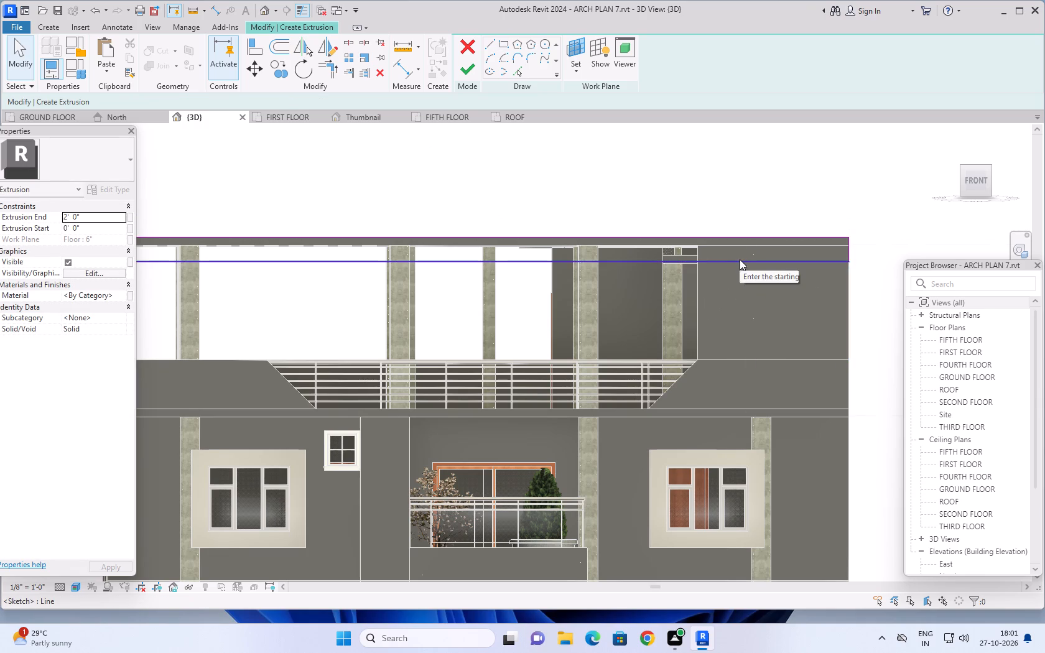
# Set the height of the rectangular profile to 1' by moving its lower edge line.
pyautogui.scroll(-2, 751, 270)
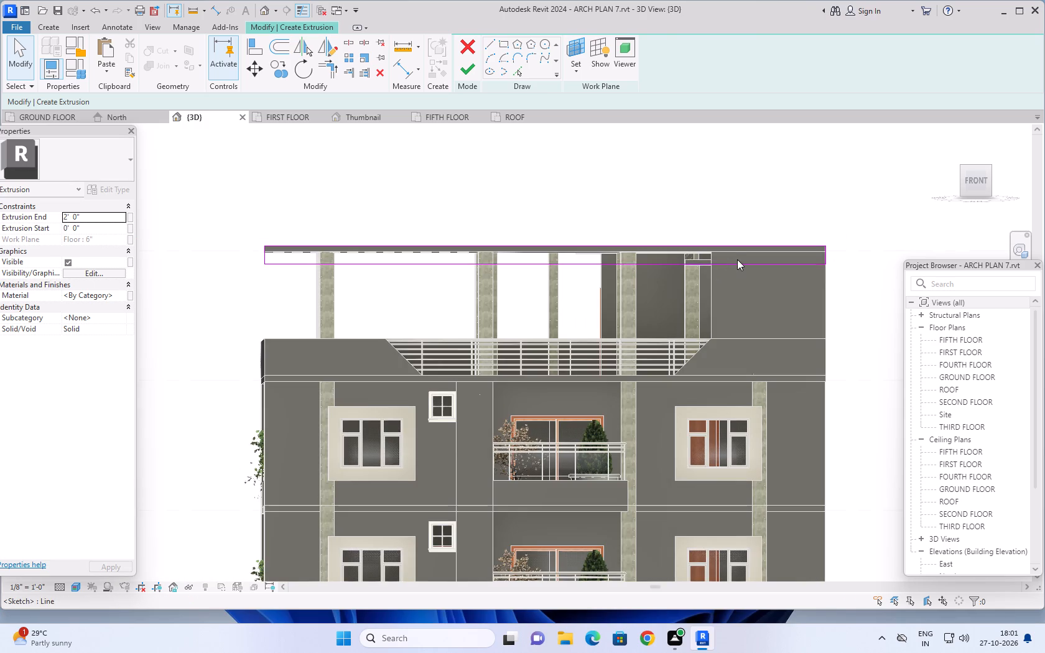
pyautogui.click(740, 263)
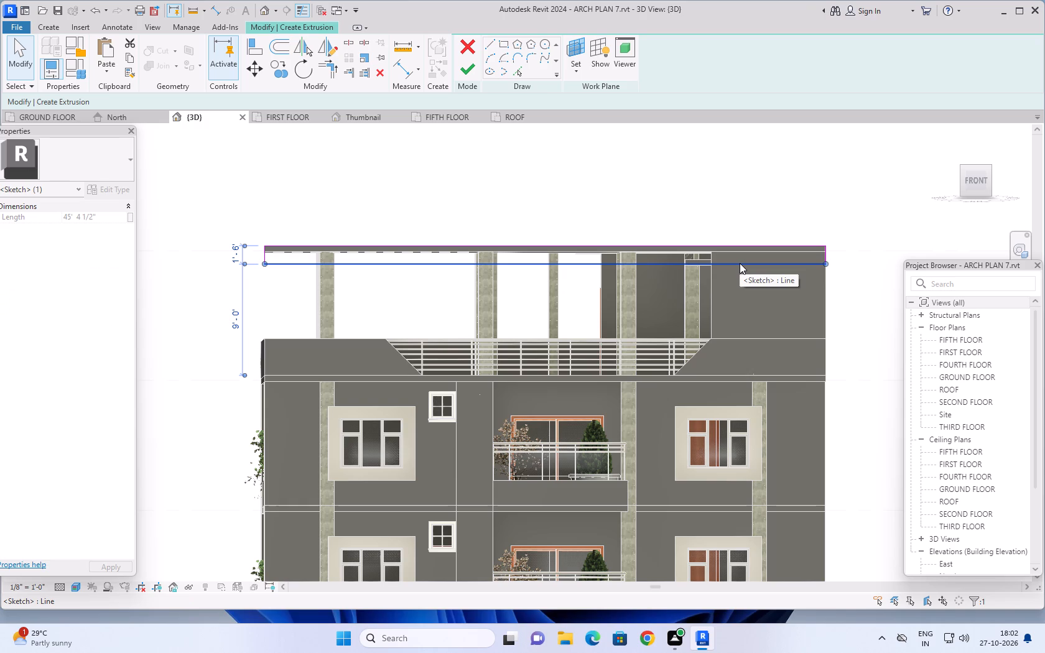
pyautogui.scroll(2, 208, 257)
pyautogui.click(244, 255)
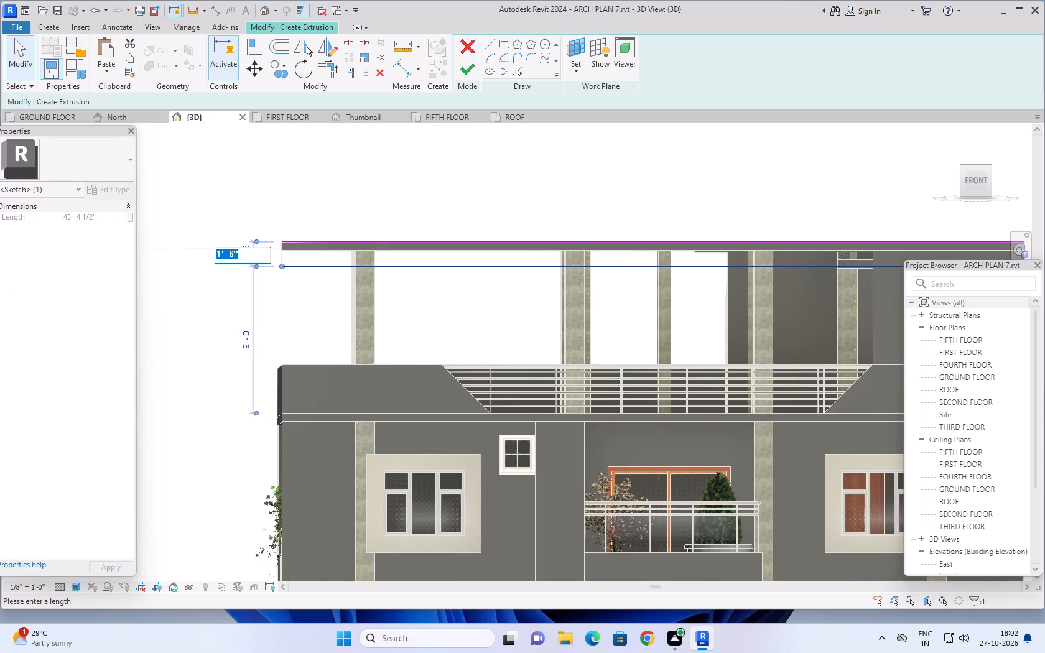
pyautogui.write("1'")
pyautogui.press('Return')
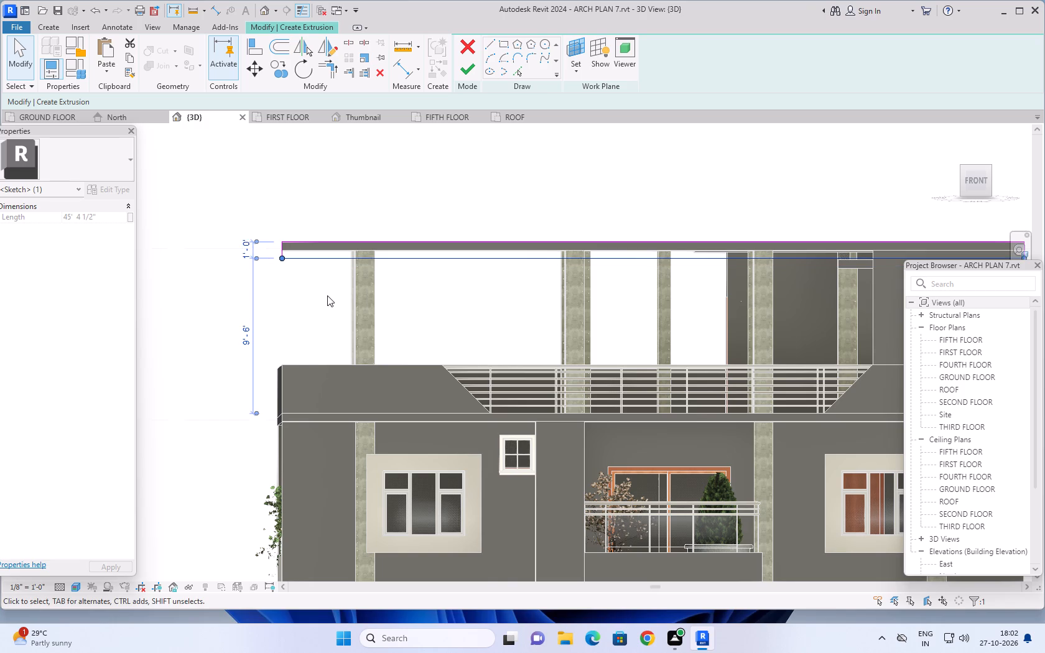
# Examine the extrusion profile along the pergola slab's front edge from the front-right corner, against the whole building.
pyautogui.scroll(-2, 374, 294)
pyautogui.scroll(-1, 580, 218)
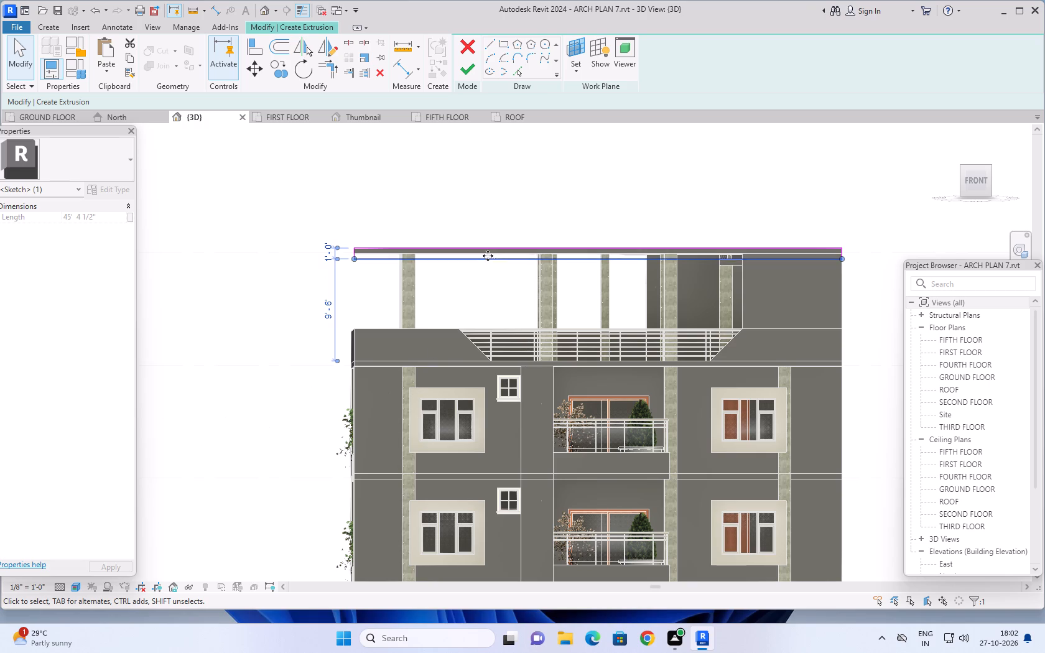
pyautogui.keyDown('shift'); pyautogui.moveTo(474, 200); pyautogui.dragTo(444, 220, button='middle'); pyautogui.keyUp('shift')
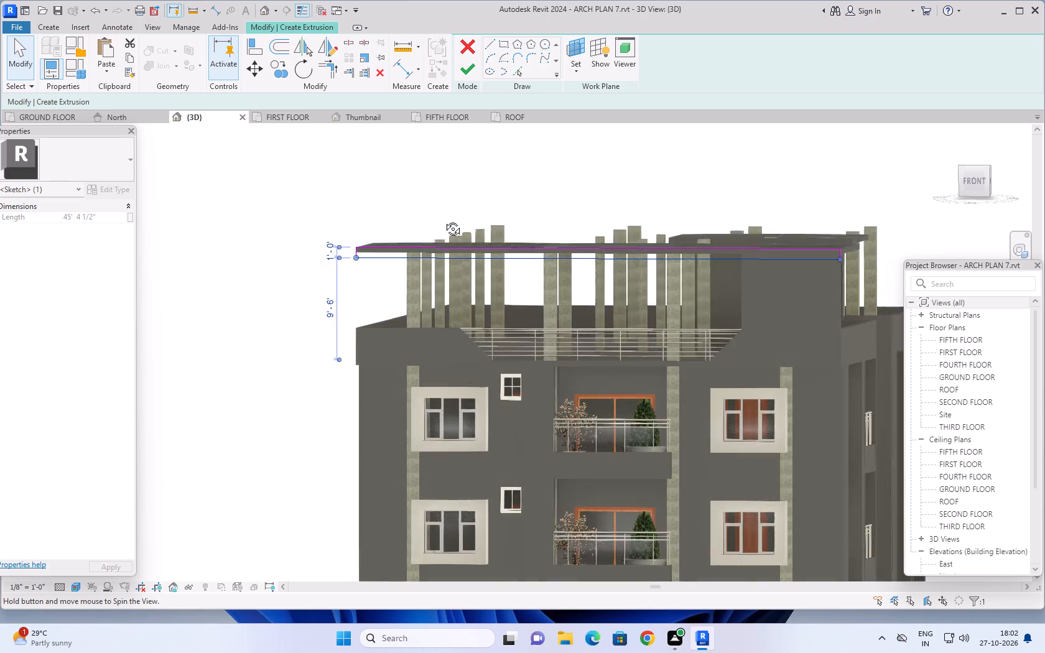
pyautogui.keyDown('shift'); pyautogui.moveTo(444, 220); pyautogui.dragTo(350, 273, button='middle'); pyautogui.keyUp('shift')
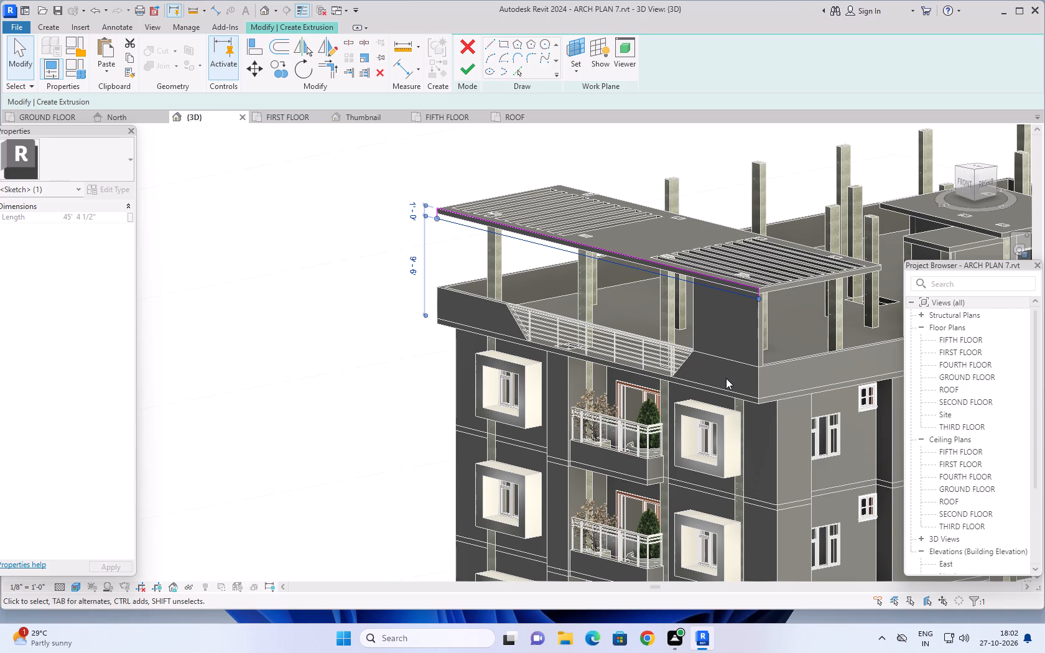
pyautogui.scroll(-3, 729, 380)
pyautogui.moveTo(751, 410); pyautogui.dragTo(733, 384, button='middle')
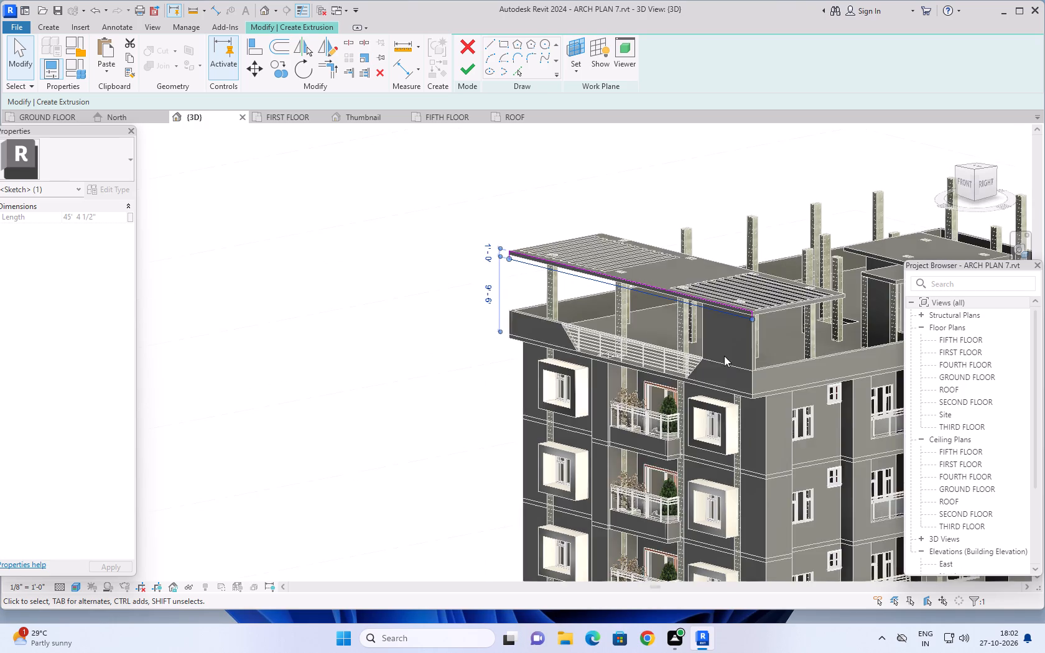
pyautogui.moveTo(717, 323); pyautogui.dragTo(713, 301, button='middle')
pyautogui.middleClick(712, 294)
pyautogui.middleClick(712, 291)
pyautogui.middleClick(712, 289)
pyautogui.middleClick(711, 285)
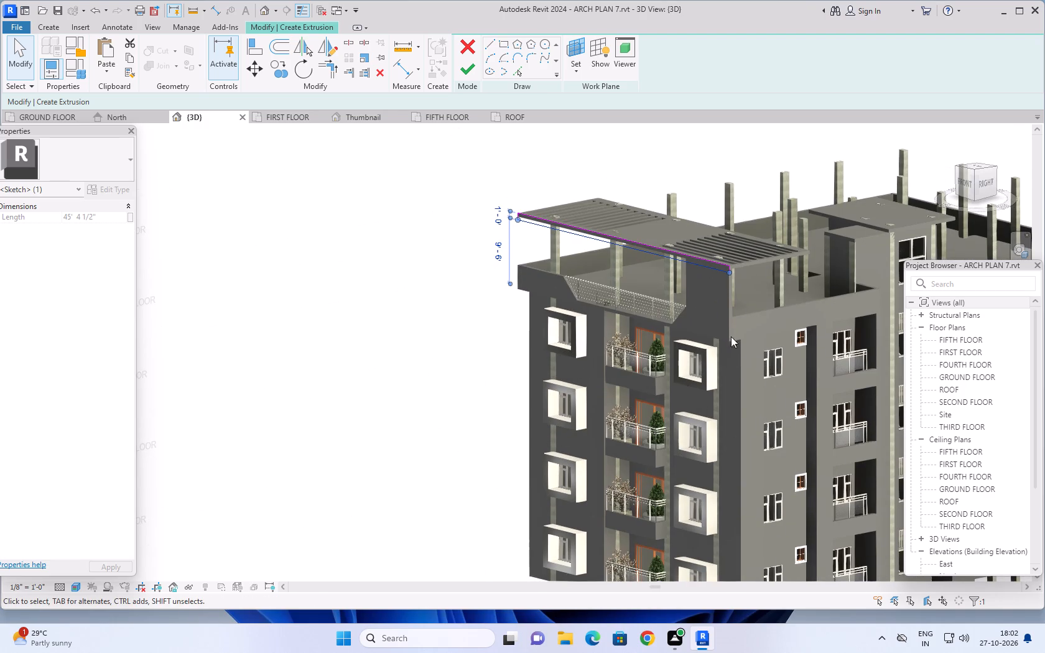
pyautogui.scroll(-3, 734, 351)
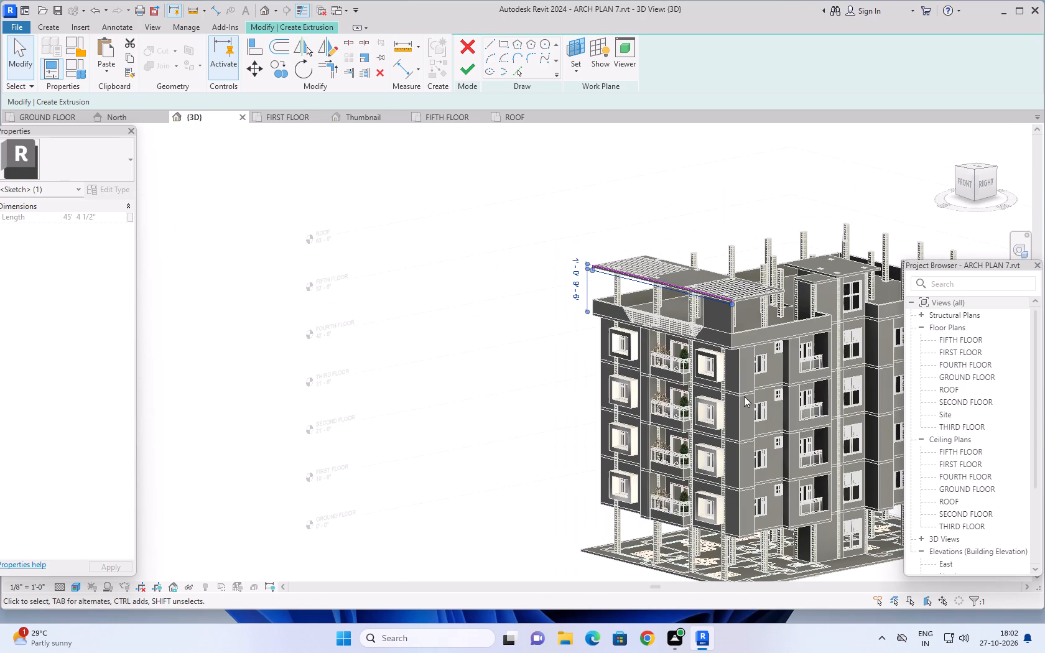
pyautogui.scroll(1, 735, 376)
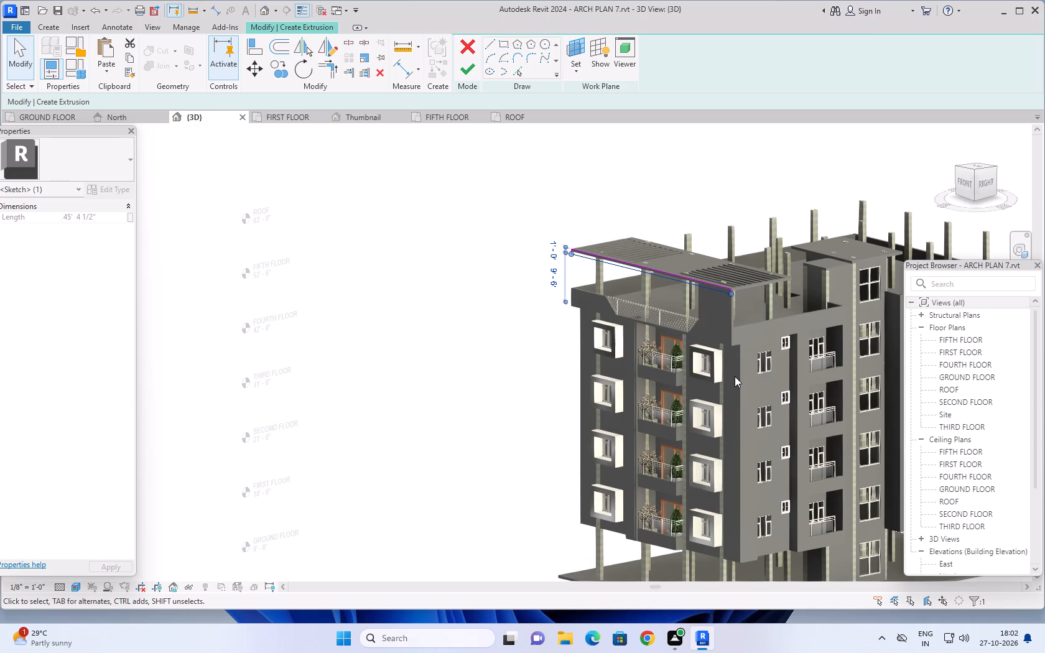
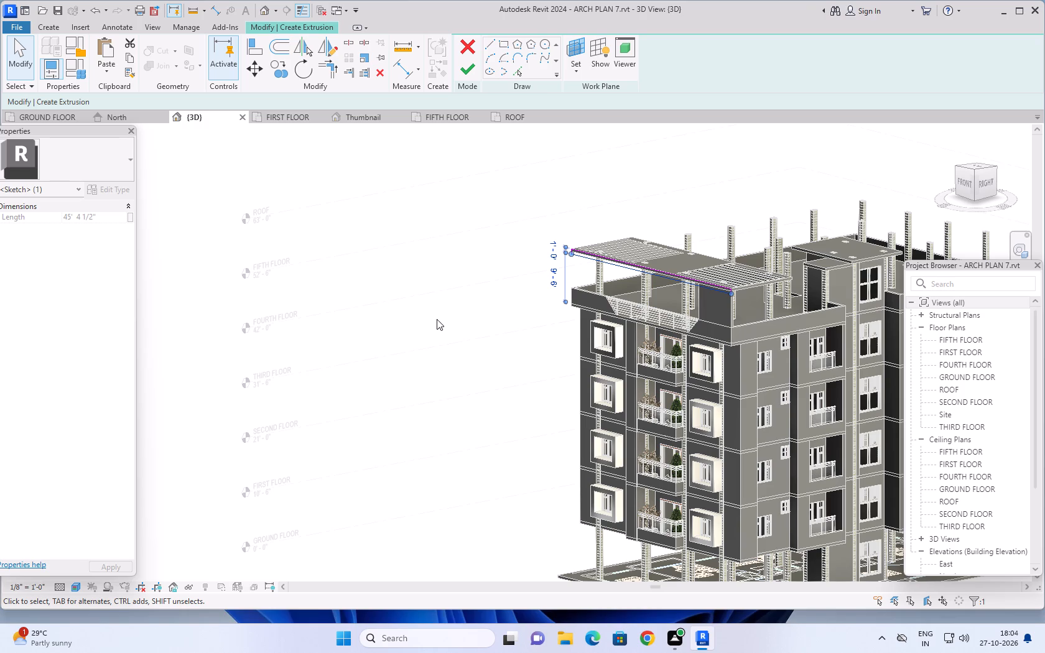
# Examine the extrusion profile along the pergola slab's front edge against the facade from both front corners, above and below.
pyautogui.moveTo(435, 315); pyautogui.dragTo(506, 284, button='middle')
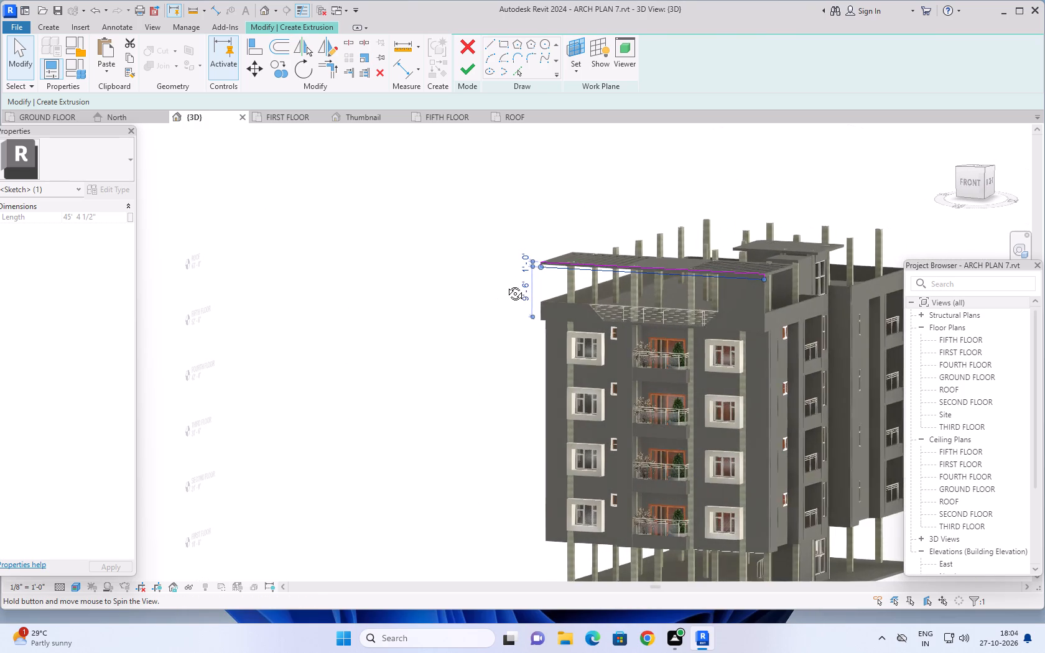
pyautogui.moveTo(506, 284); pyautogui.dragTo(511, 284, button='middle')
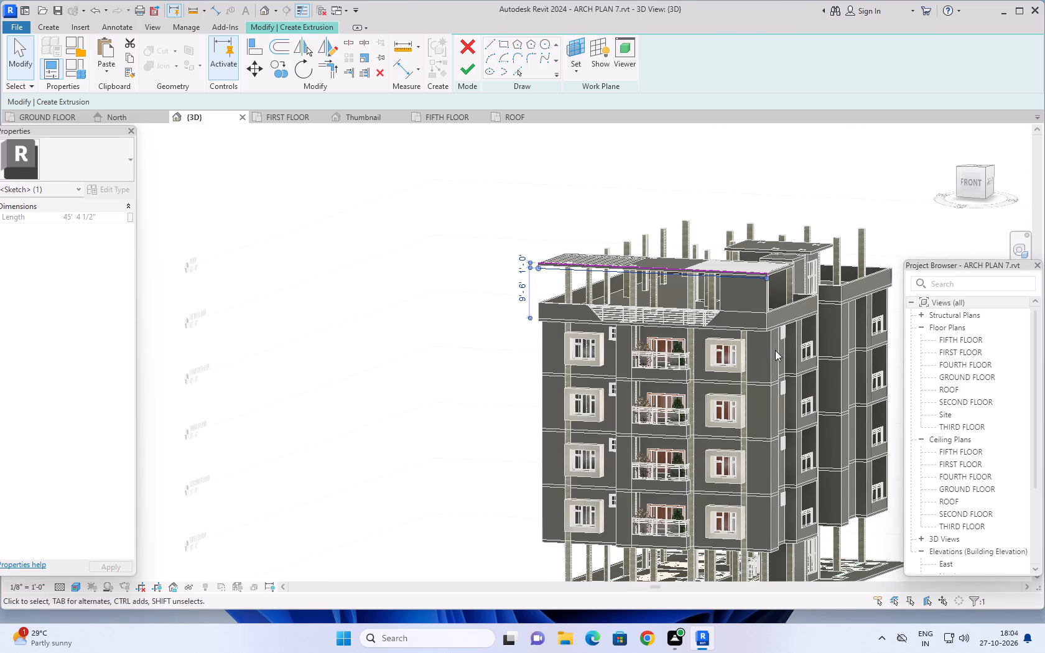
pyautogui.moveTo(476, 358); pyautogui.dragTo(447, 364, button='middle')
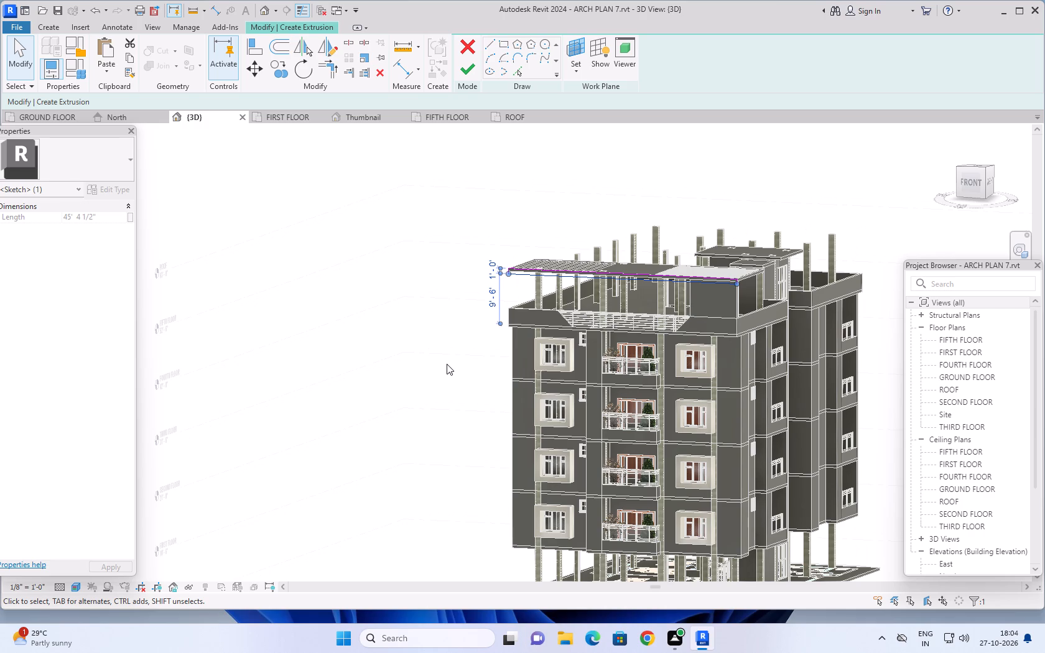
pyautogui.moveTo(398, 382); pyautogui.dragTo(432, 374, button='middle')
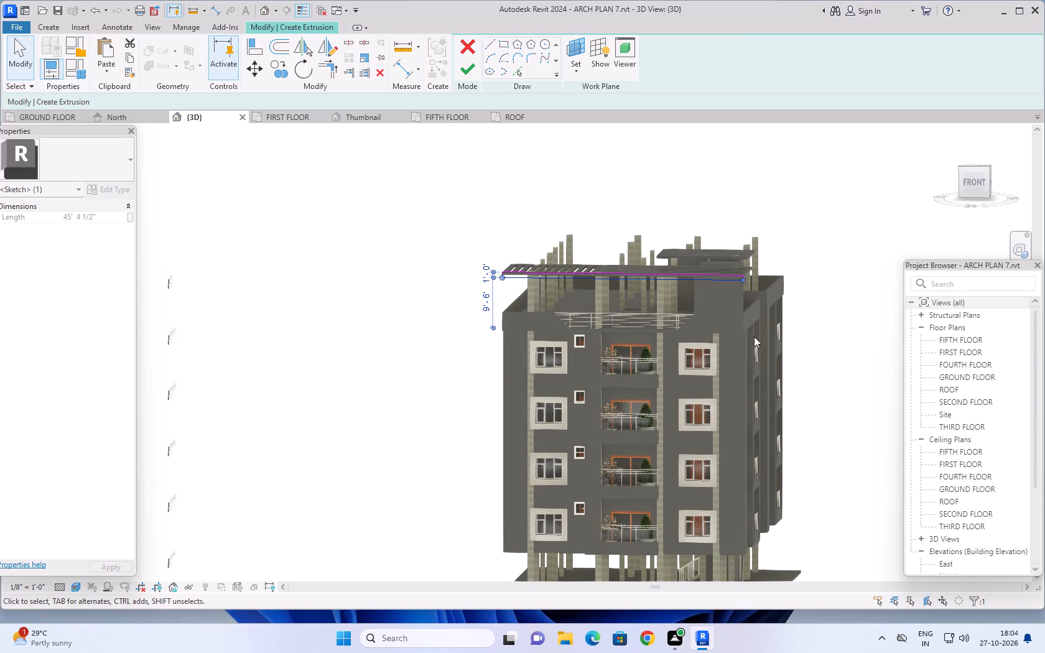
pyautogui.scroll(4, 774, 293)
pyautogui.moveTo(812, 256); pyautogui.dragTo(820, 208, button='middle')
pyautogui.moveTo(828, 202); pyautogui.dragTo(793, 205, button='middle')
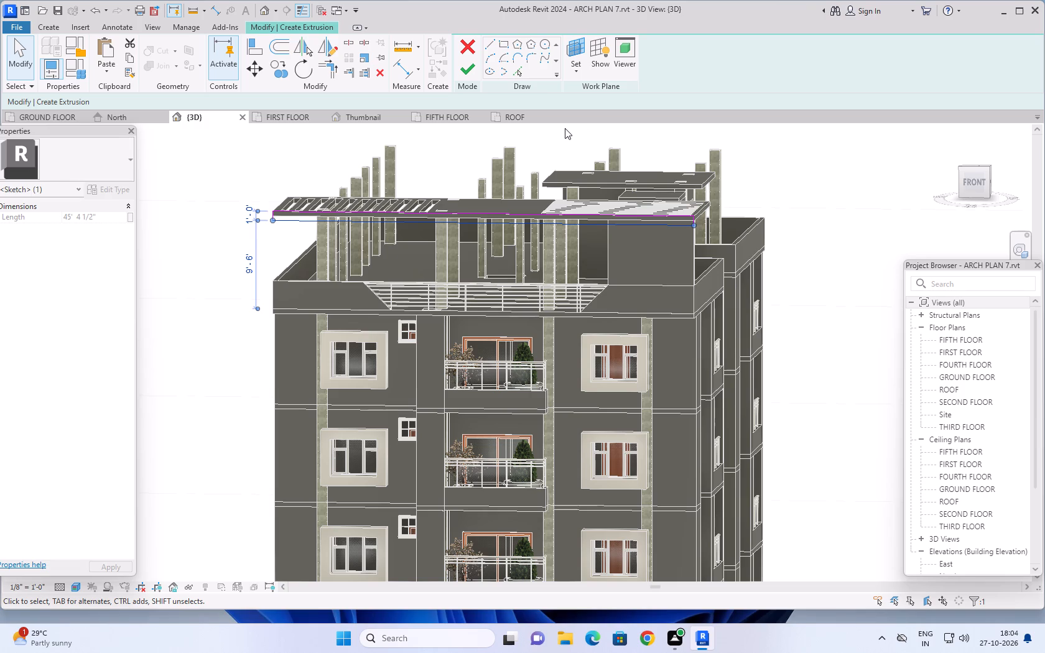
pyautogui.moveTo(789, 206); pyautogui.dragTo(800, 206, button='middle')
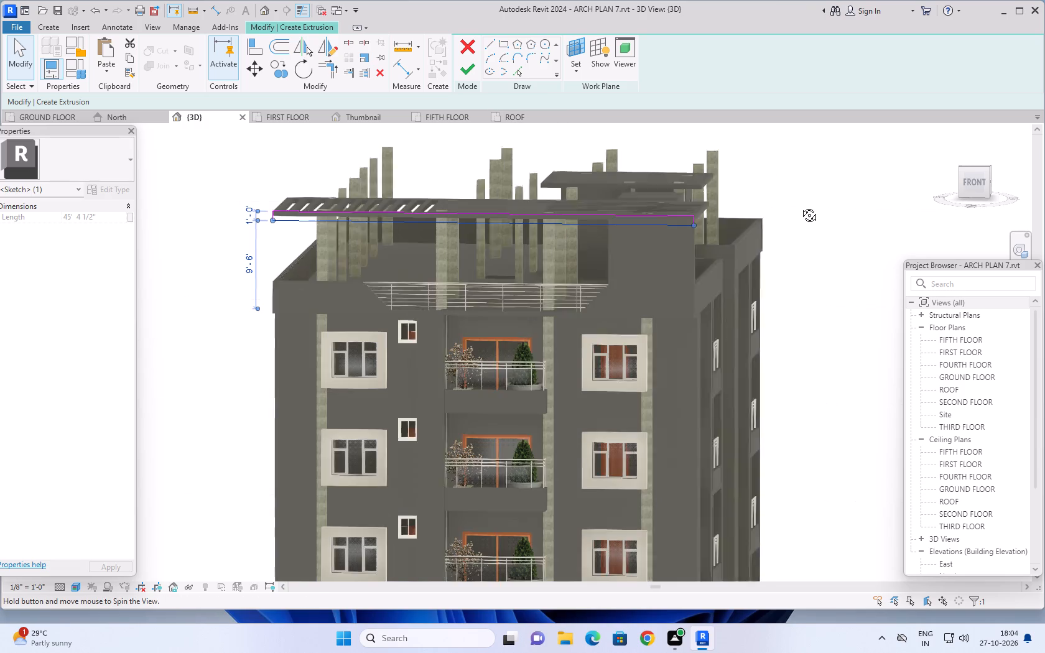
pyautogui.moveTo(800, 206); pyautogui.dragTo(804, 188, button='middle')
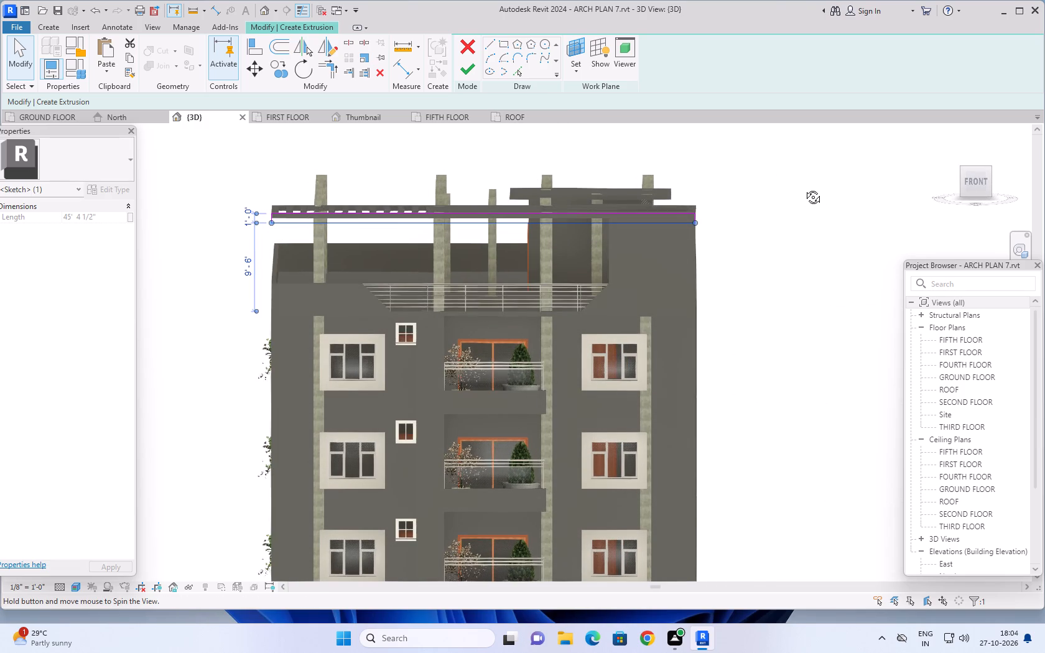
pyautogui.moveTo(804, 188); pyautogui.dragTo(803, 188, button='middle')
pyautogui.keyDown('shift'); pyautogui.middleClick(803, 188); pyautogui.keyUp('shift')
pyautogui.keyDown('shift'); pyautogui.moveTo(804, 190); pyautogui.dragTo(809, 199, button='middle'); pyautogui.keyUp('shift')
pyautogui.keyDown('shift'); pyautogui.middleClick(809, 199); pyautogui.keyUp('shift')
pyautogui.keyDown('shift'); pyautogui.moveTo(810, 201); pyautogui.dragTo(815, 211, button='middle'); pyautogui.keyUp('shift')
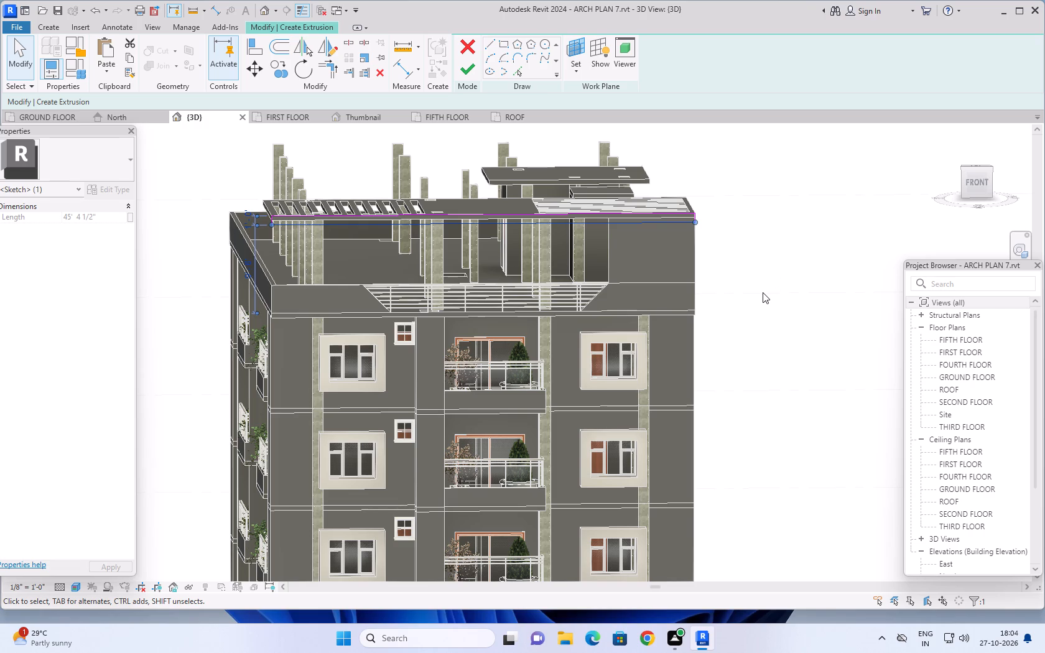
pyautogui.keyDown('shift'); pyautogui.moveTo(767, 317); pyautogui.dragTo(764, 211, button='middle'); pyautogui.keyUp('shift')
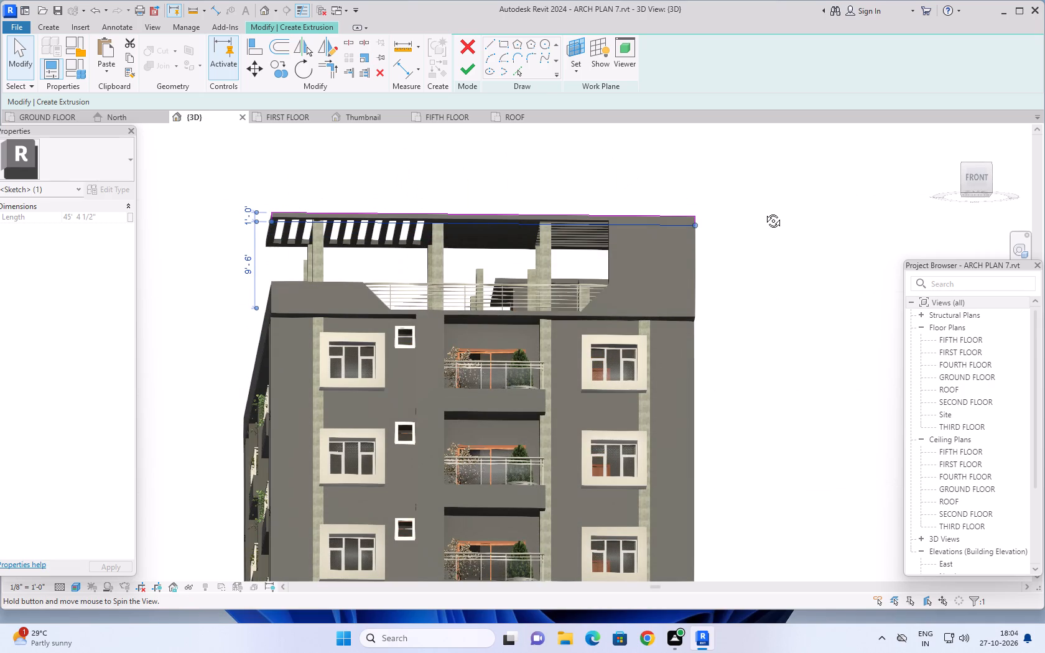
pyautogui.keyDown('shift'); pyautogui.moveTo(764, 211); pyautogui.dragTo(820, 304, button='middle'); pyautogui.keyUp('shift')
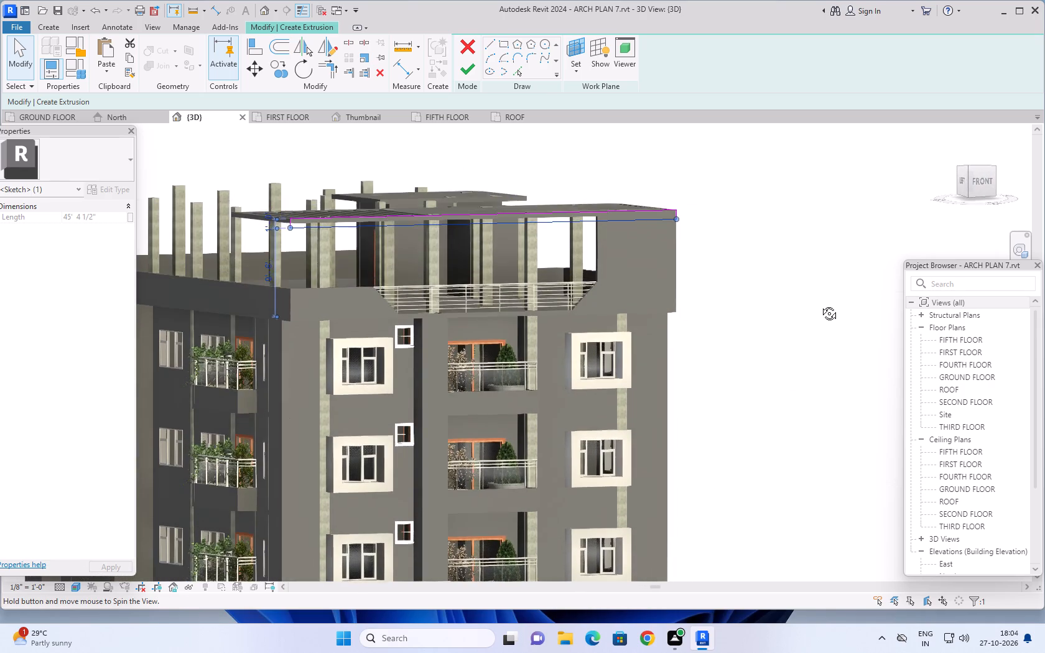
pyautogui.keyDown('shift'); pyautogui.moveTo(820, 304); pyautogui.dragTo(773, 302, button='middle'); pyautogui.keyUp('shift')
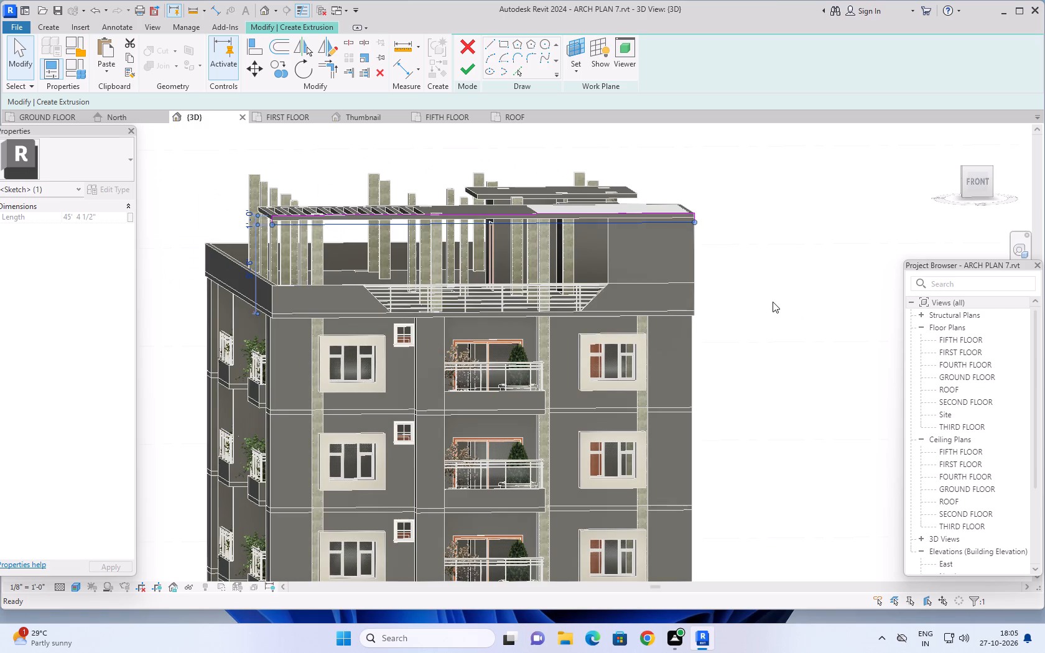
# Sketch a narrow vertical rectangle from the slab profile's lower-right corner down the facade's right edge to the bottom of the first-floor wall.
pyautogui.scroll(1, 769, 277)
pyautogui.moveTo(780, 264); pyautogui.dragTo(821, 304, button='middle')
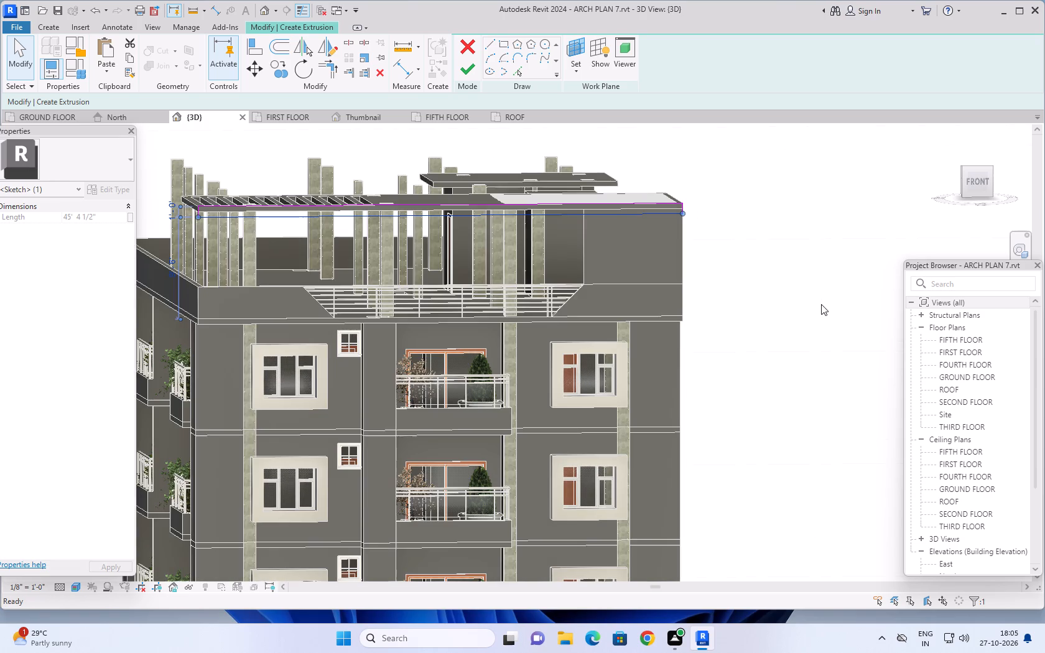
pyautogui.moveTo(792, 304); pyautogui.dragTo(838, 307, button='middle')
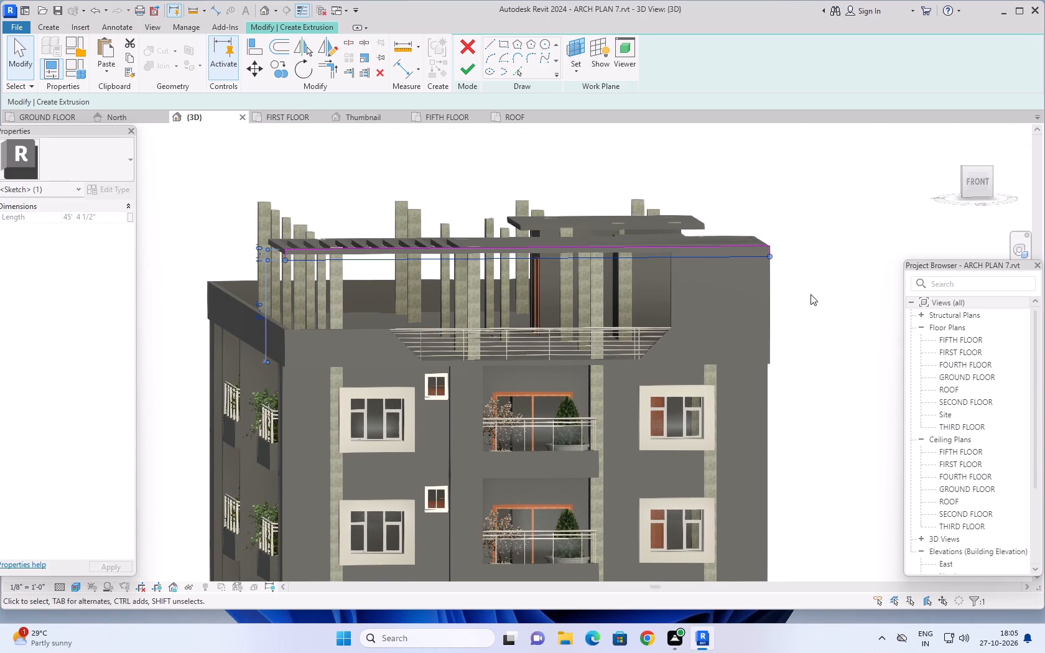
pyautogui.click(501, 44)
pyautogui.scroll(4, 764, 288)
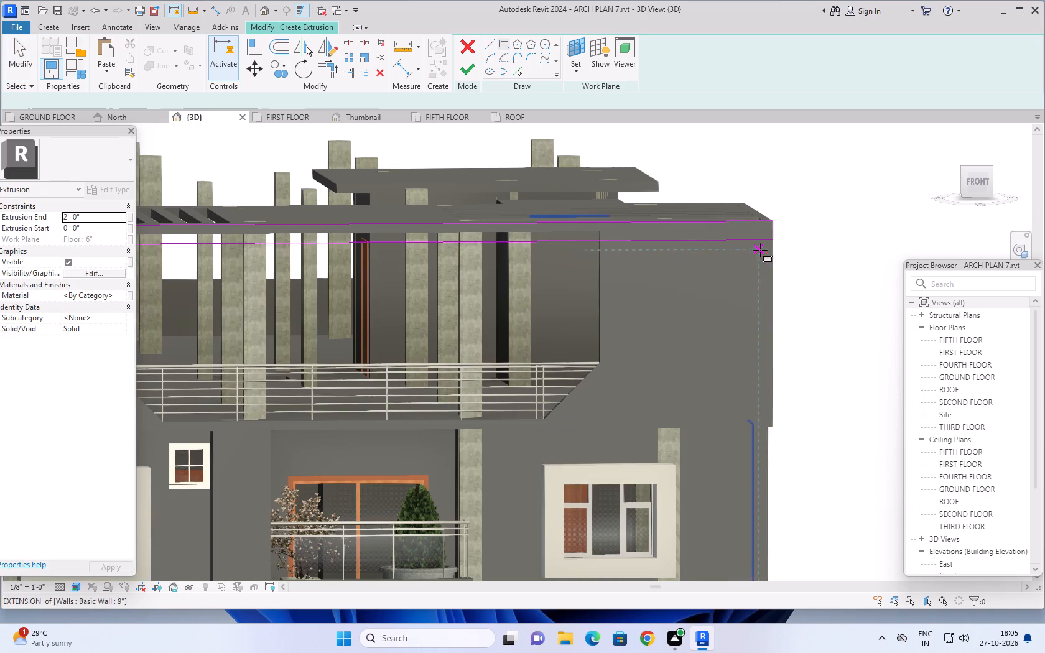
pyautogui.click(771, 241)
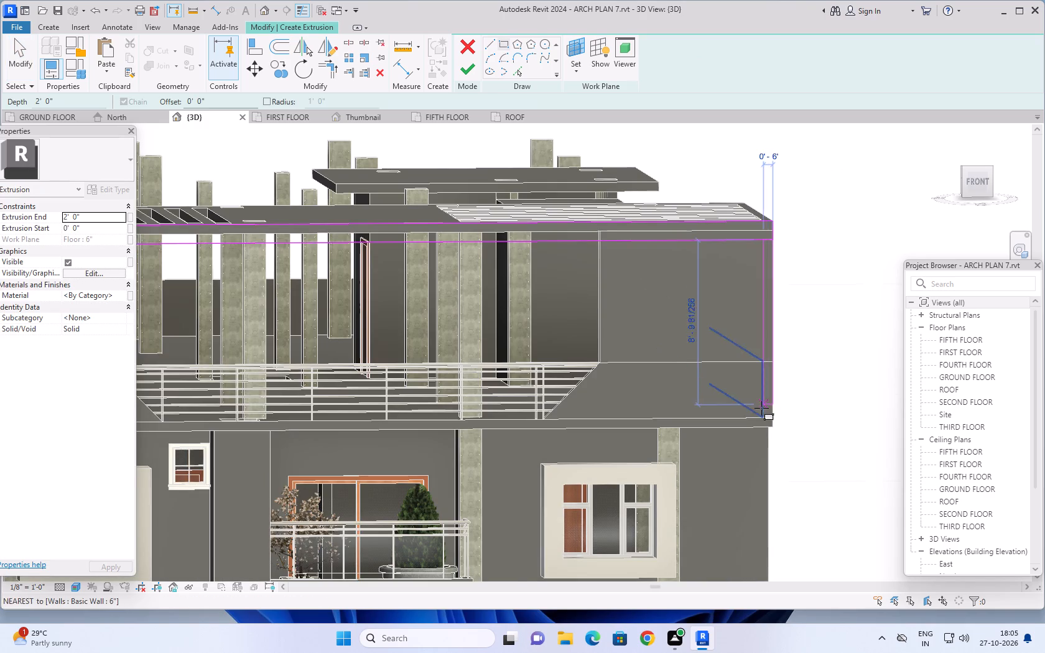
pyautogui.scroll(-6, 761, 418)
pyautogui.moveTo(751, 468); pyautogui.dragTo(720, 355, button='middle')
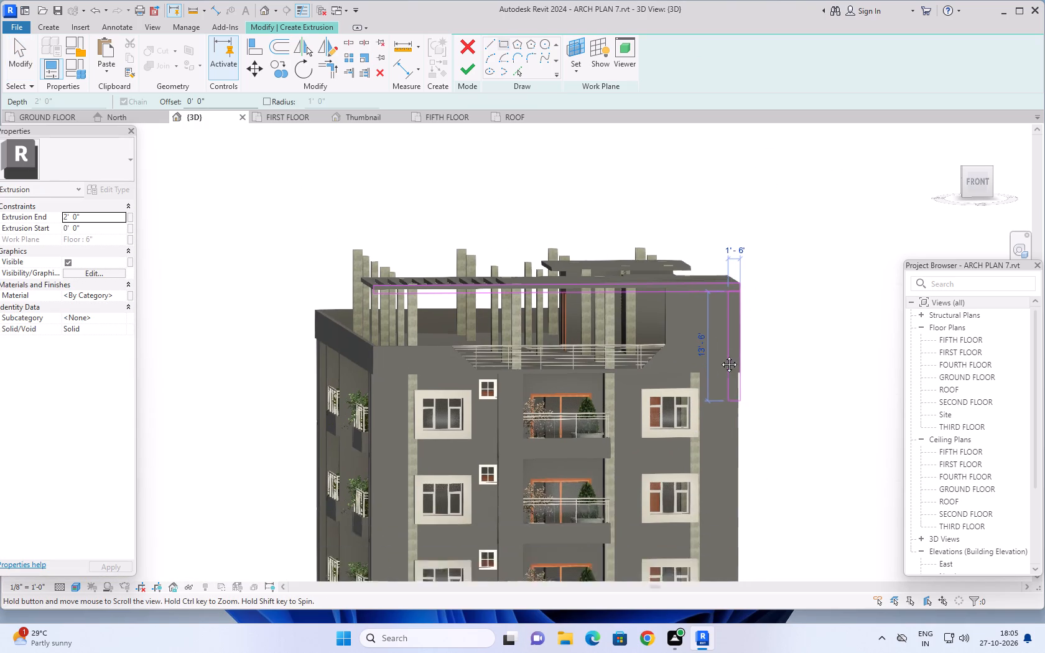
pyautogui.moveTo(720, 355); pyautogui.dragTo(708, 279, button='middle')
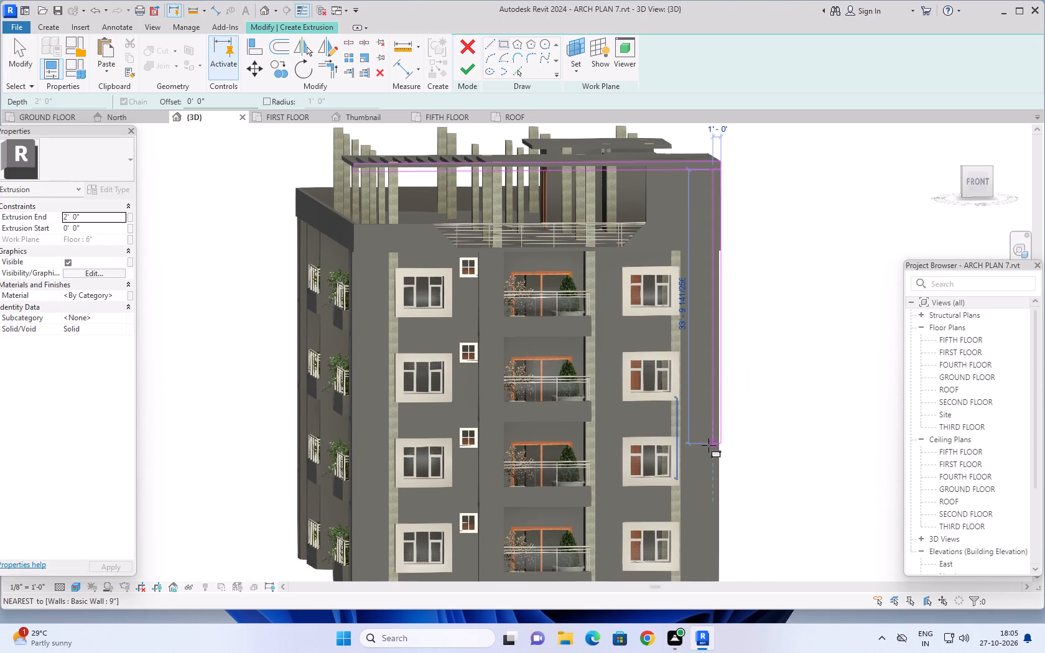
pyautogui.moveTo(708, 445); pyautogui.dragTo(697, 361, button='middle')
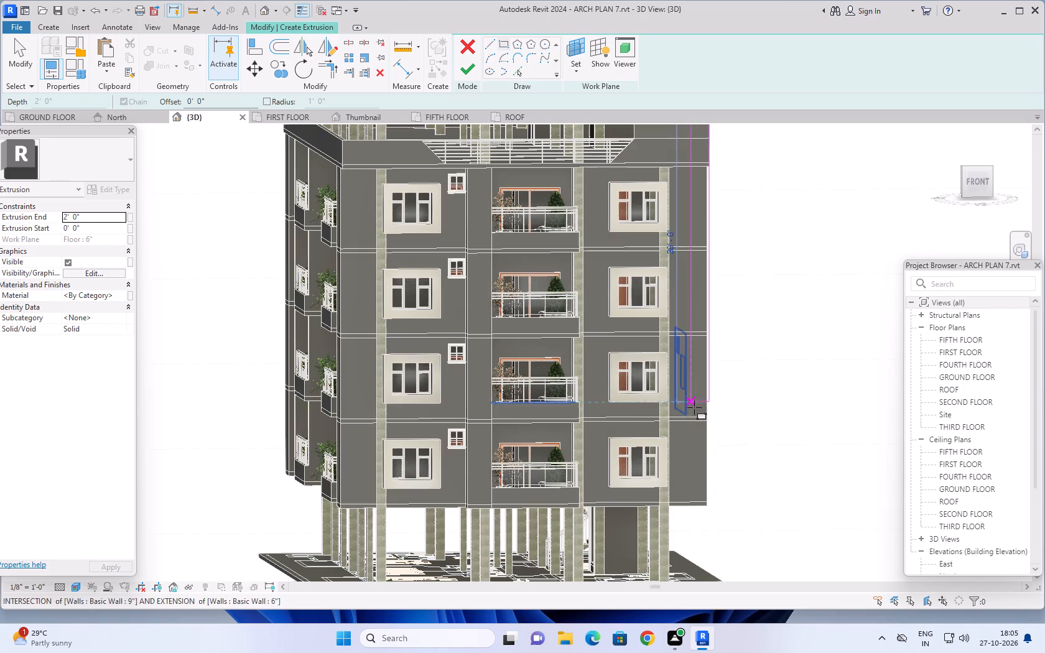
pyautogui.scroll(2, 696, 501)
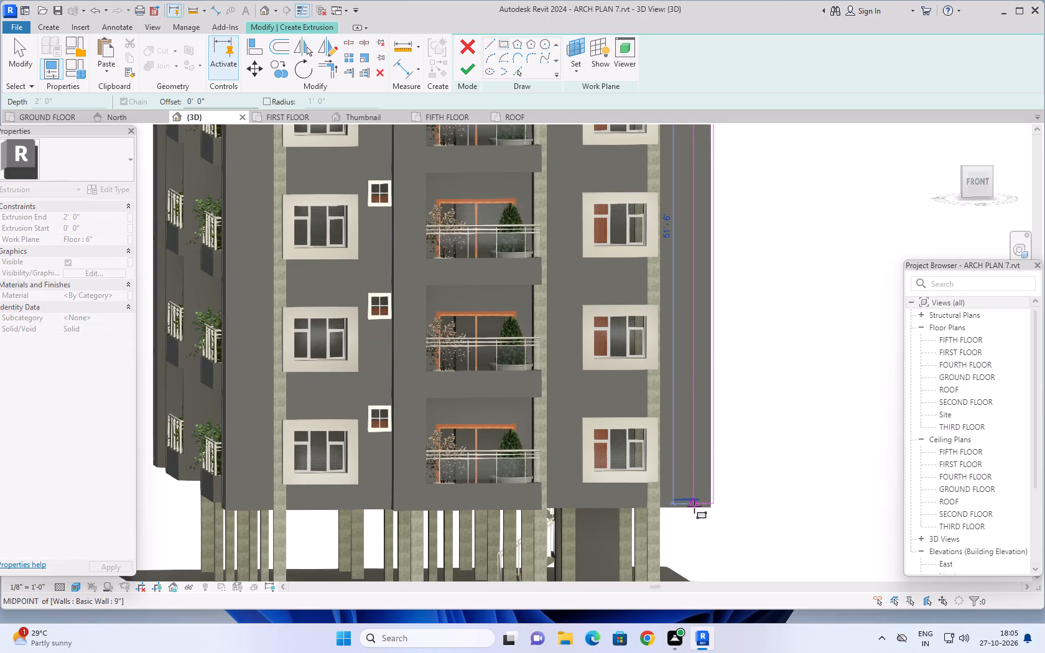
pyautogui.moveTo(688, 509); pyautogui.dragTo(674, 502, button='middle')
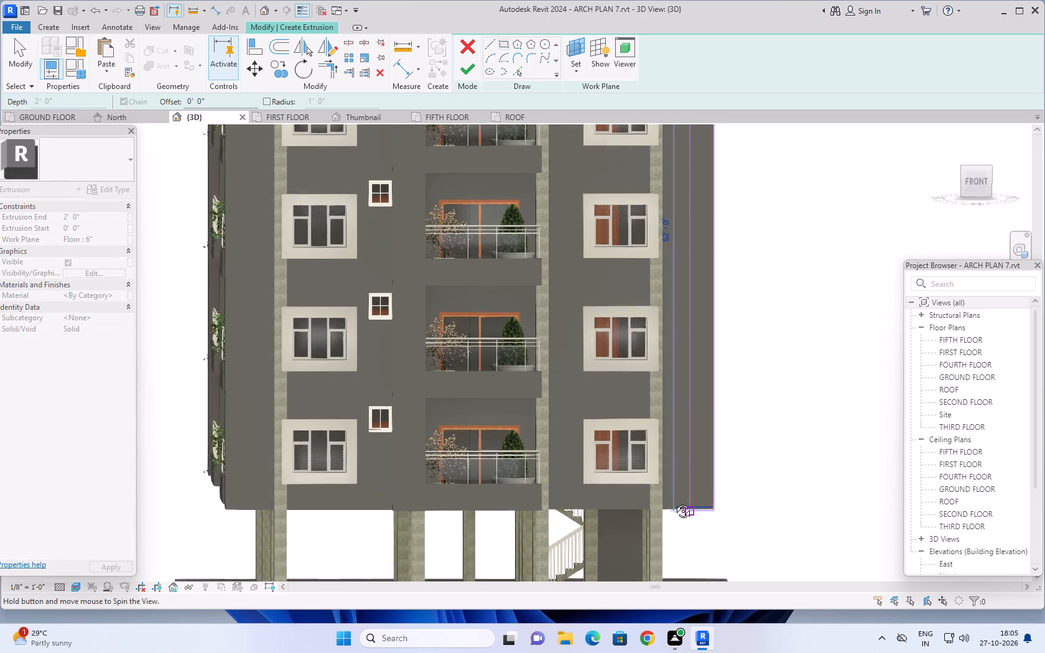
pyautogui.moveTo(674, 502); pyautogui.dragTo(672, 497, button='middle')
pyautogui.scroll(4, 680, 503)
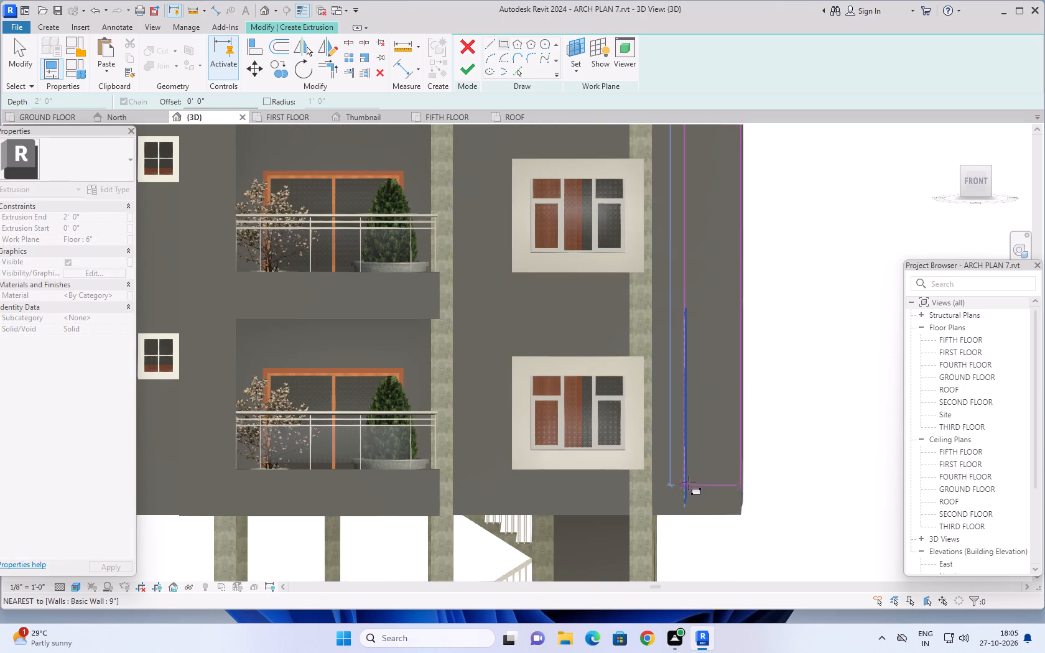
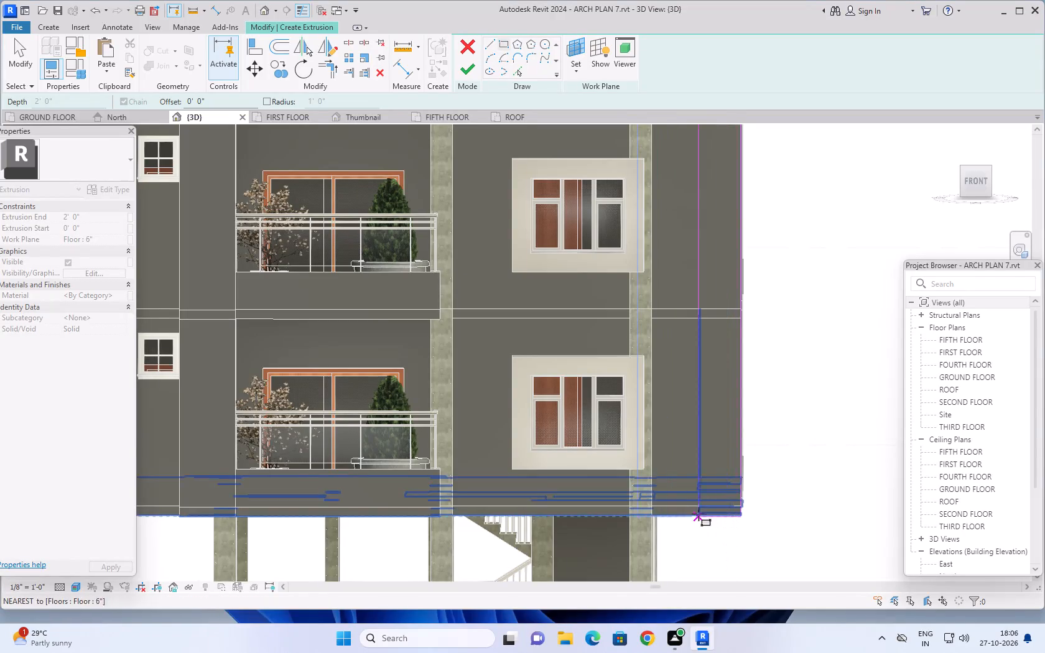
# Finish the vertical rectangle at the first-floor wall's bottom edge, making it about 1' 7" wide.
pyautogui.scroll(4, 706, 512)
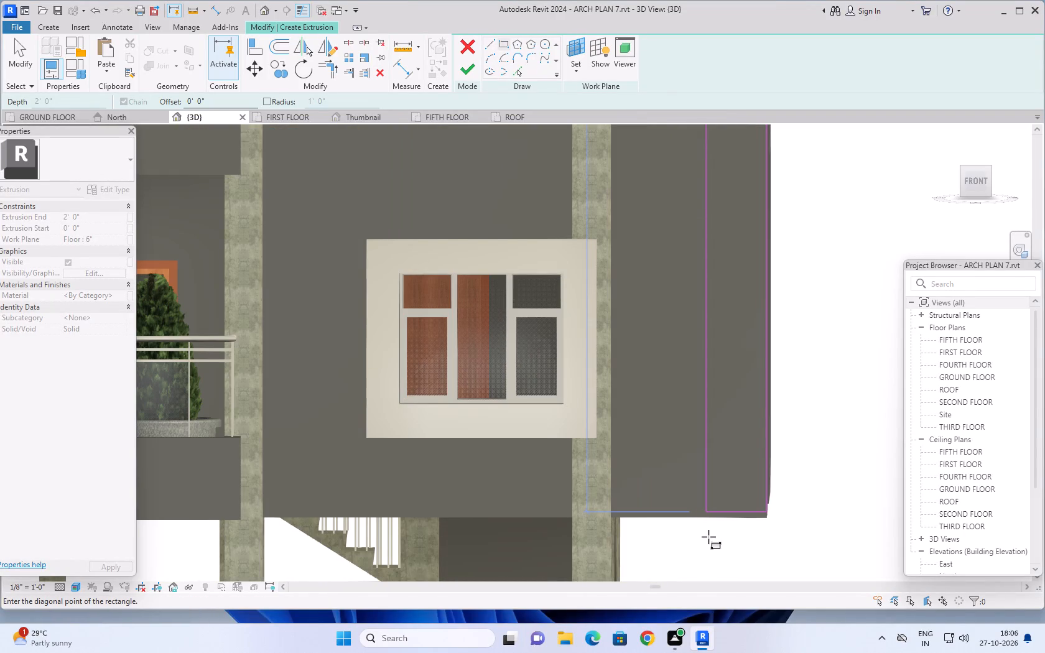
pyautogui.scroll(3, 716, 516)
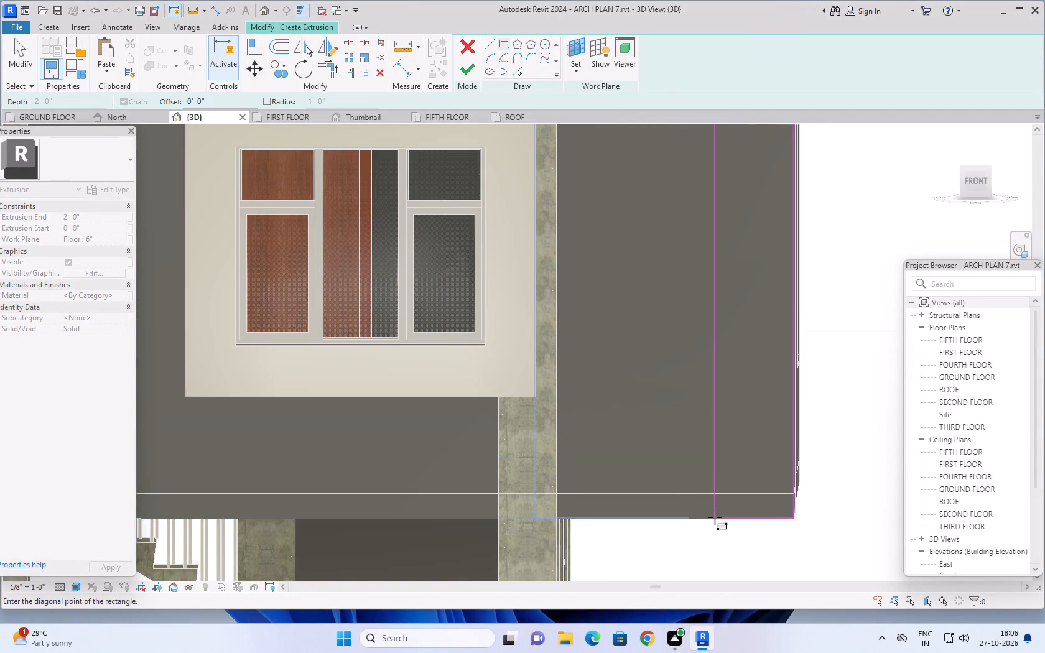
pyautogui.click(715, 517)
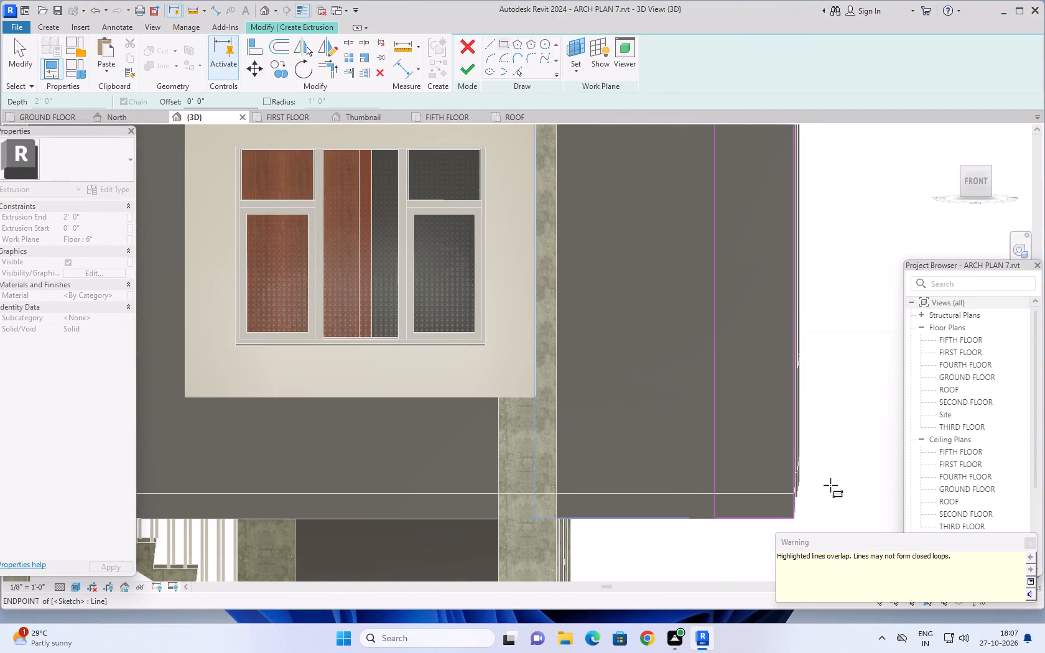
# Delete the short horizontal sketch line at the top of the vertical rectangle, where it overlaps the slab profile's lower edge.
pyautogui.scroll(-3, 854, 402)
pyautogui.scroll(-4, 865, 328)
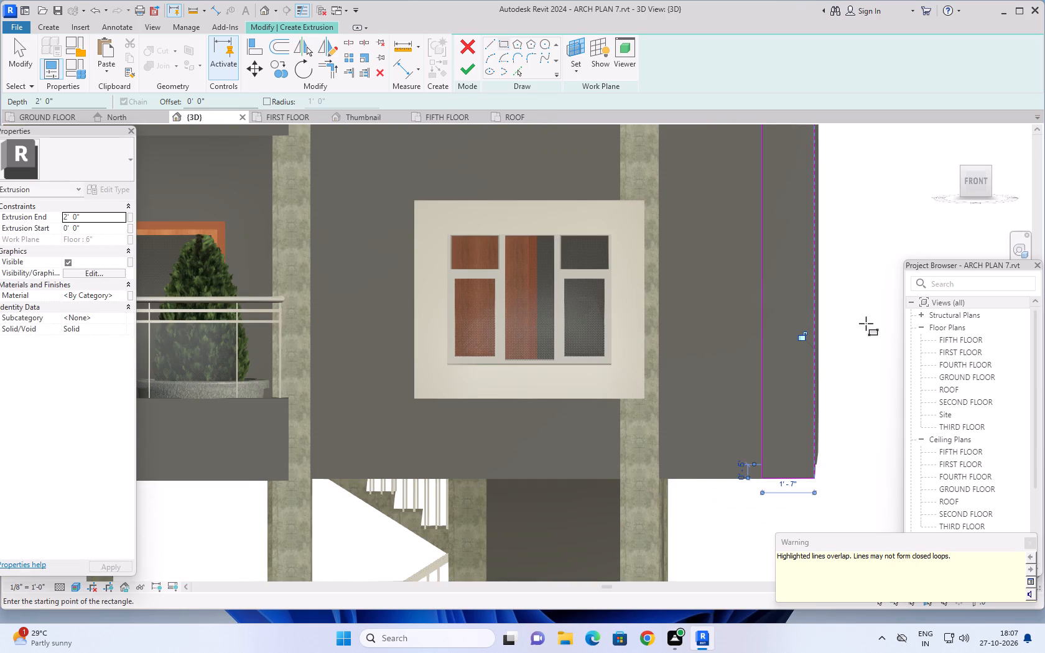
pyautogui.scroll(-6, 868, 294)
pyautogui.scroll(-5, 875, 243)
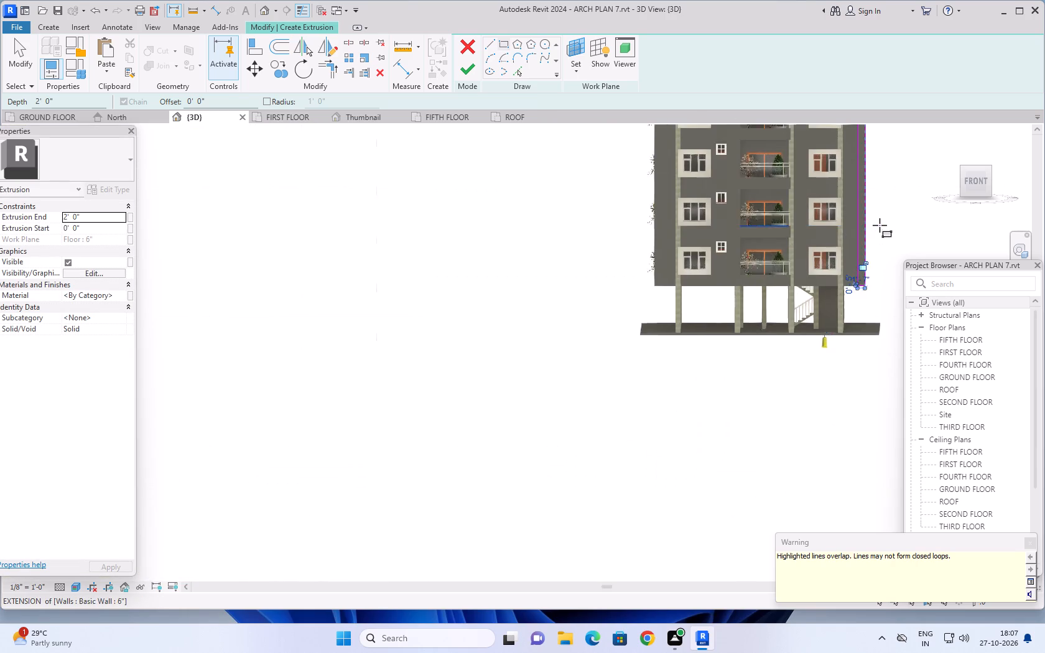
pyautogui.scroll(-1, 886, 203)
pyautogui.moveTo(888, 198); pyautogui.dragTo(850, 284, button='middle')
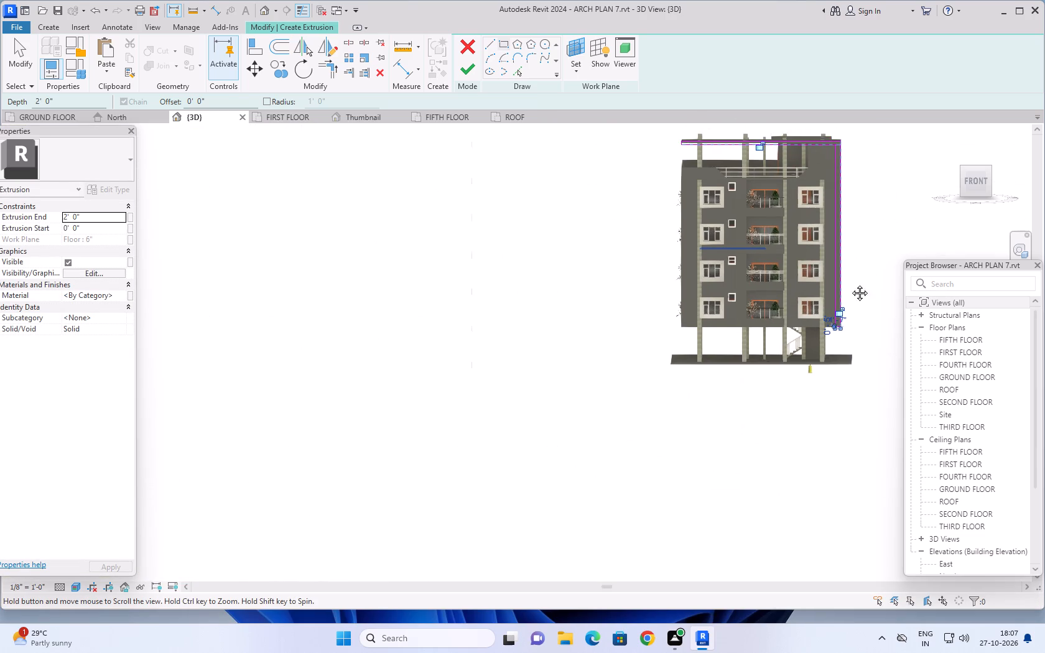
pyautogui.moveTo(850, 284); pyautogui.dragTo(829, 354, button='middle')
pyautogui.scroll(3, 832, 257)
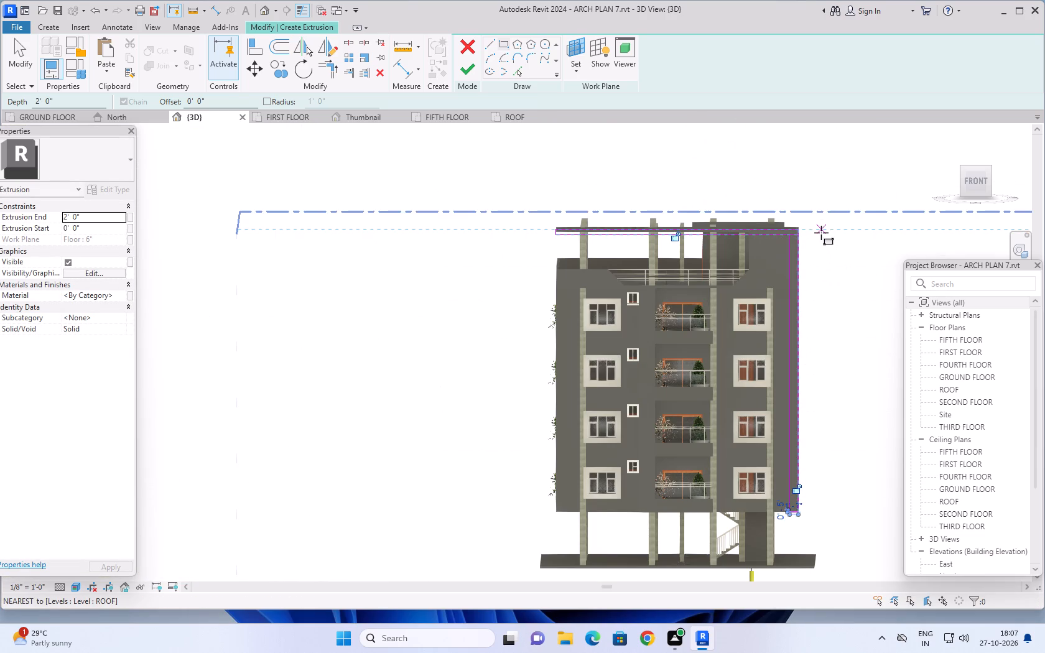
pyautogui.scroll(8, 821, 233)
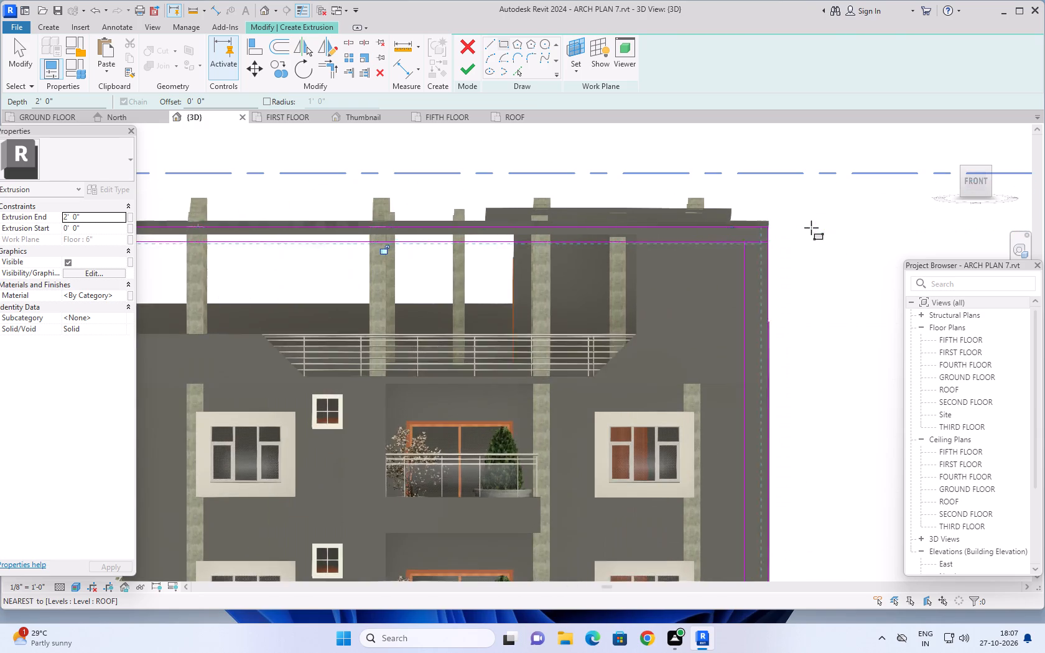
pyautogui.scroll(3, 811, 228)
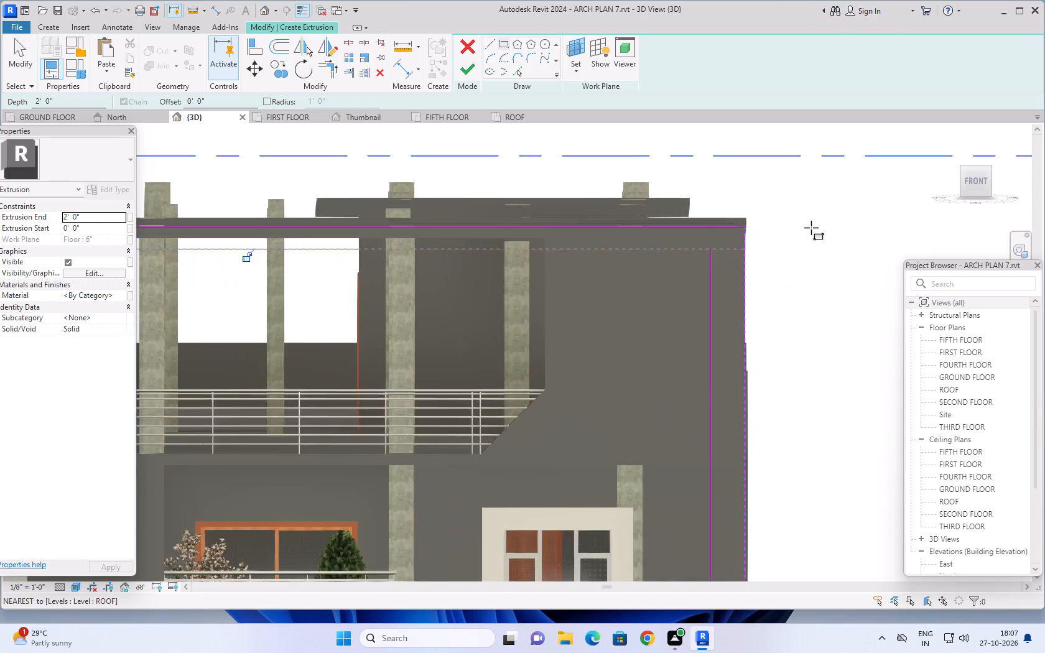
pyautogui.scroll(1, 811, 228)
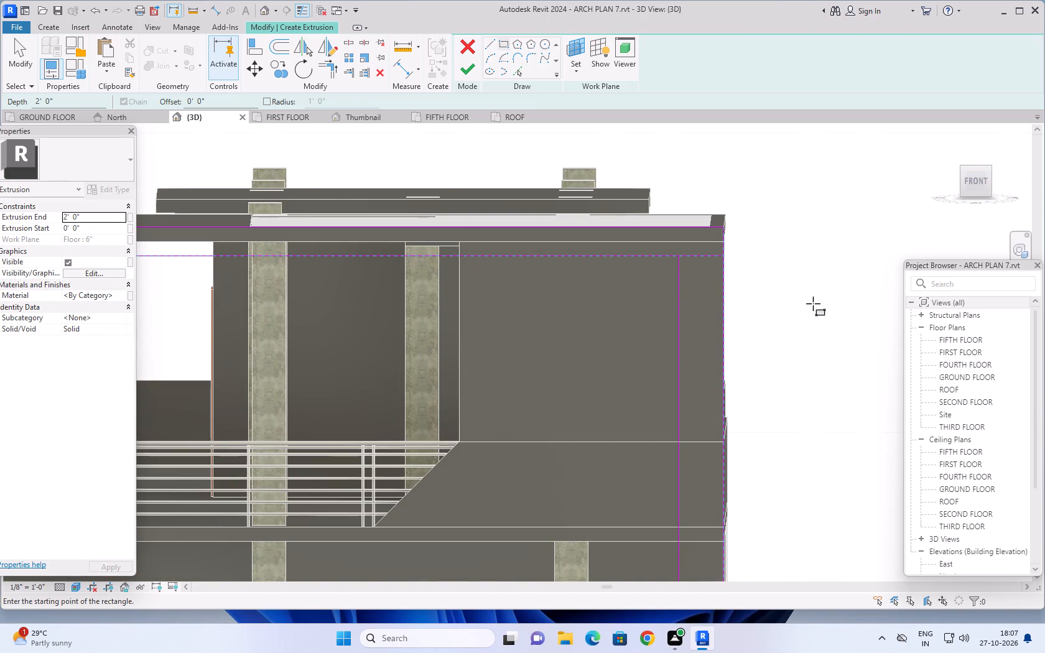
pyautogui.scroll(-8, 818, 295)
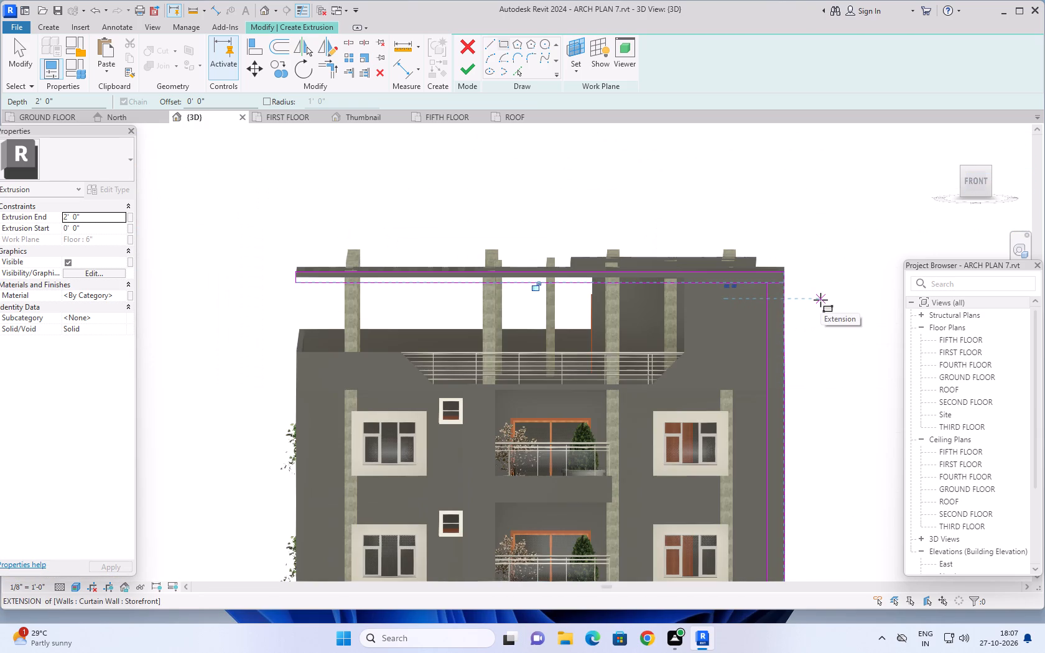
pyautogui.scroll(-2, 820, 300)
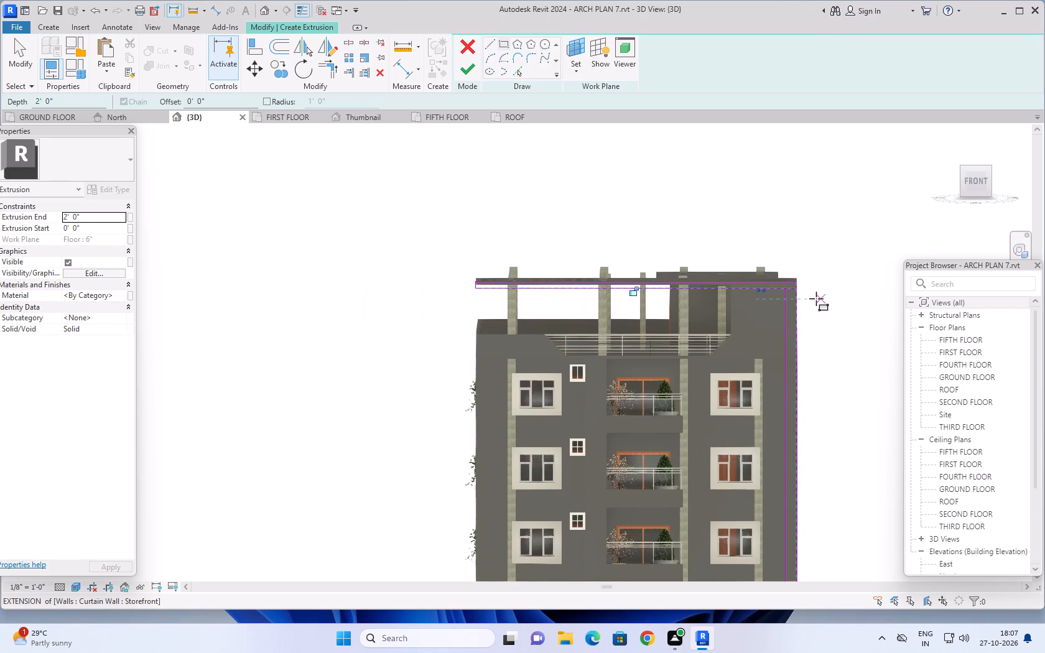
pyautogui.moveTo(816, 299); pyautogui.dragTo(771, 274, button='middle')
pyautogui.scroll(-1, 771, 297)
pyautogui.moveTo(771, 282); pyautogui.dragTo(756, 228, button='middle')
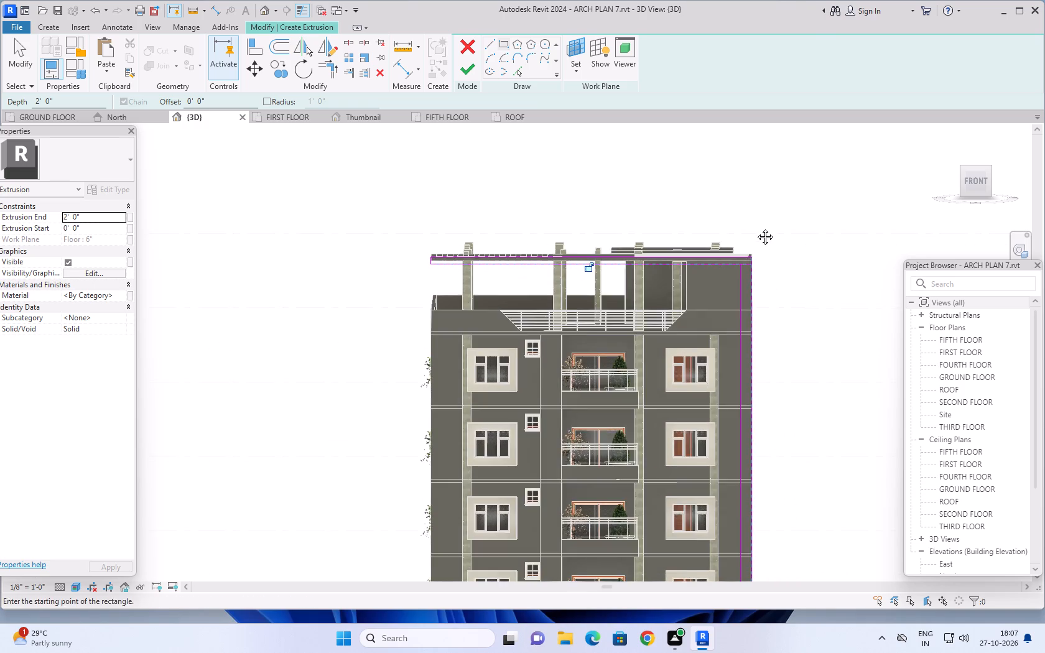
pyautogui.moveTo(756, 228); pyautogui.dragTo(753, 295, button='middle')
pyautogui.scroll(4, 733, 285)
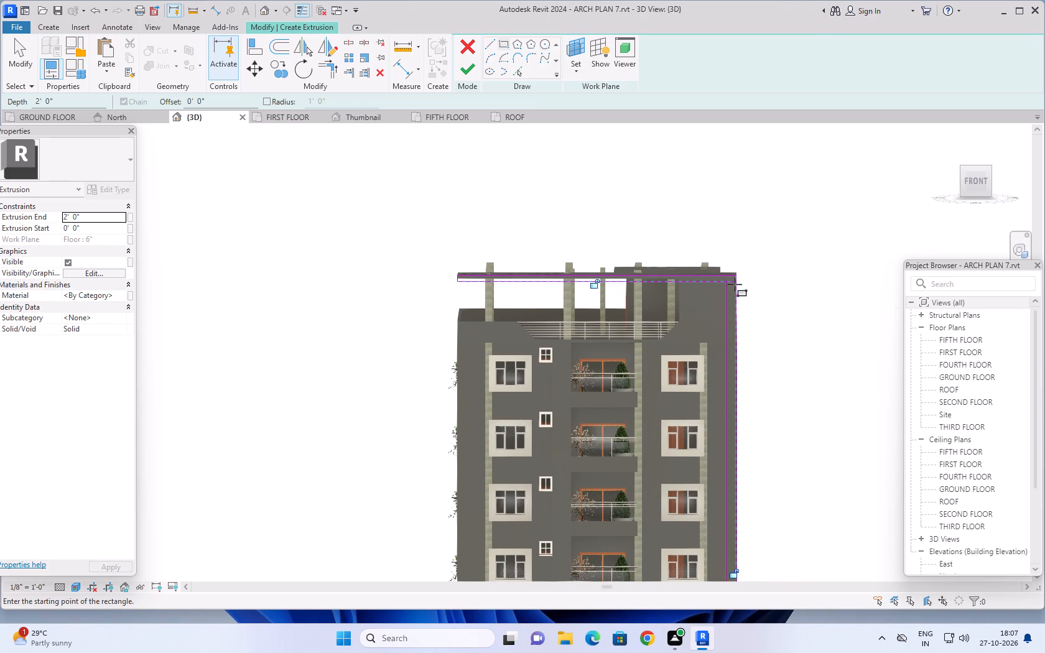
pyautogui.scroll(7, 735, 284)
pyautogui.press('Escape')
pyautogui.press('Escape')
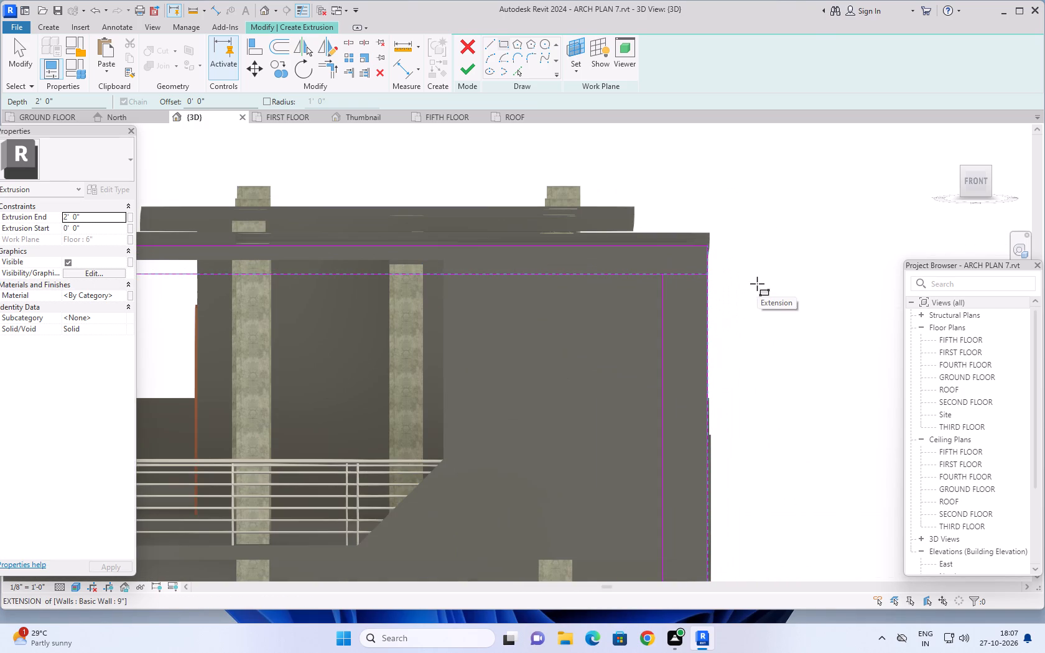
pyautogui.press('Escape')
pyautogui.press('Escape')
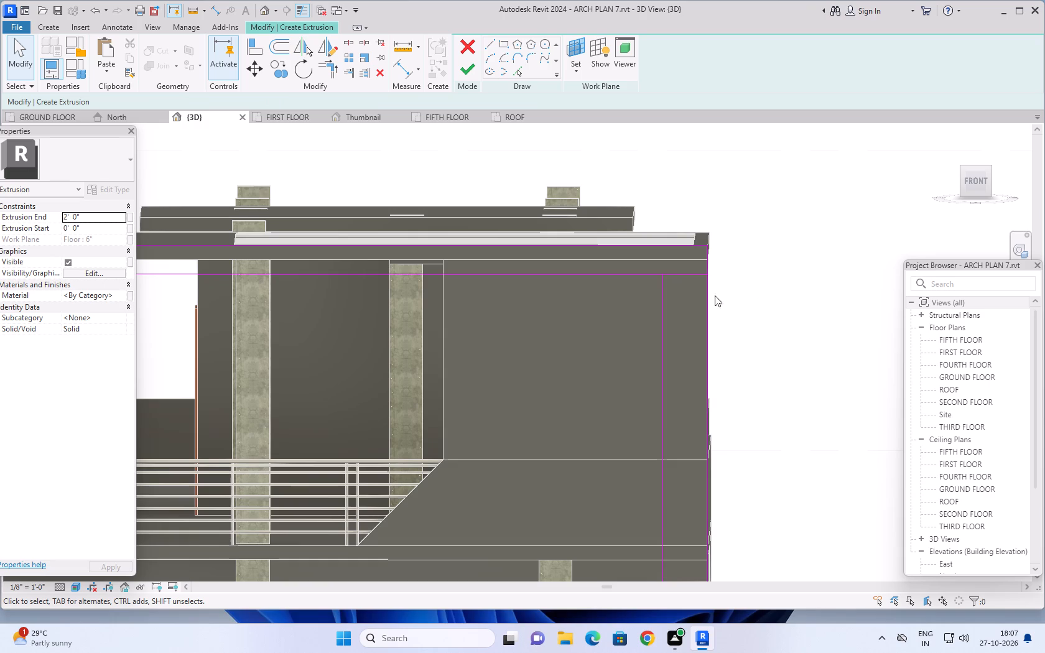
pyautogui.scroll(9, 699, 287)
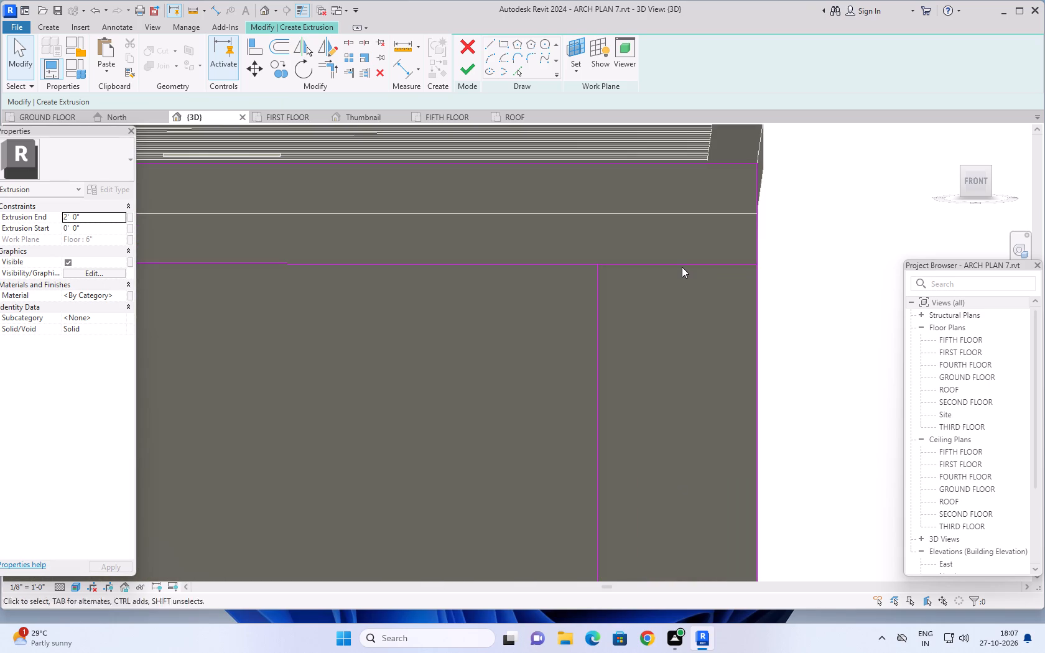
pyautogui.click(682, 266)
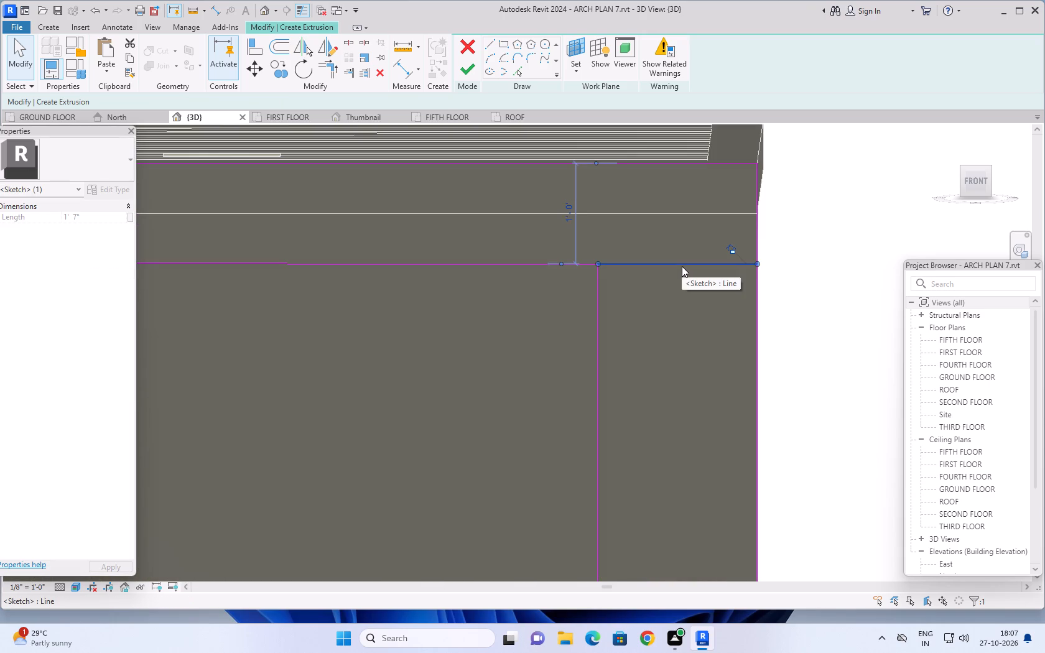
pyautogui.press('Delete')
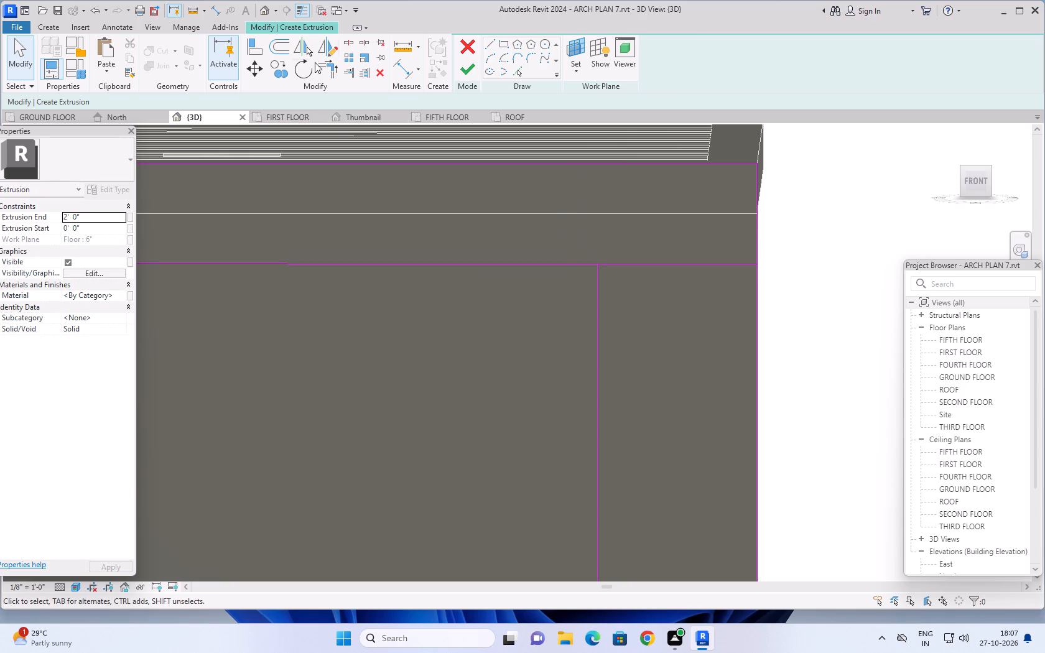
# Trim the slab profile's lower line and the vertical strip's inner line to a clean corner.
pyautogui.click(330, 67)
pyautogui.click(533, 264)
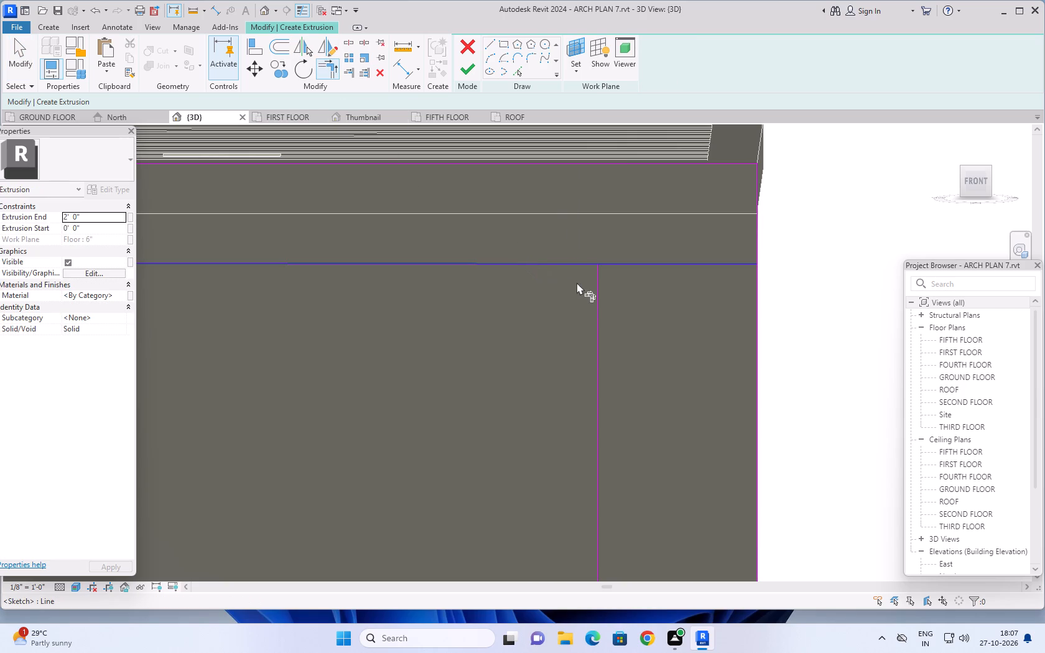
pyautogui.click(594, 289)
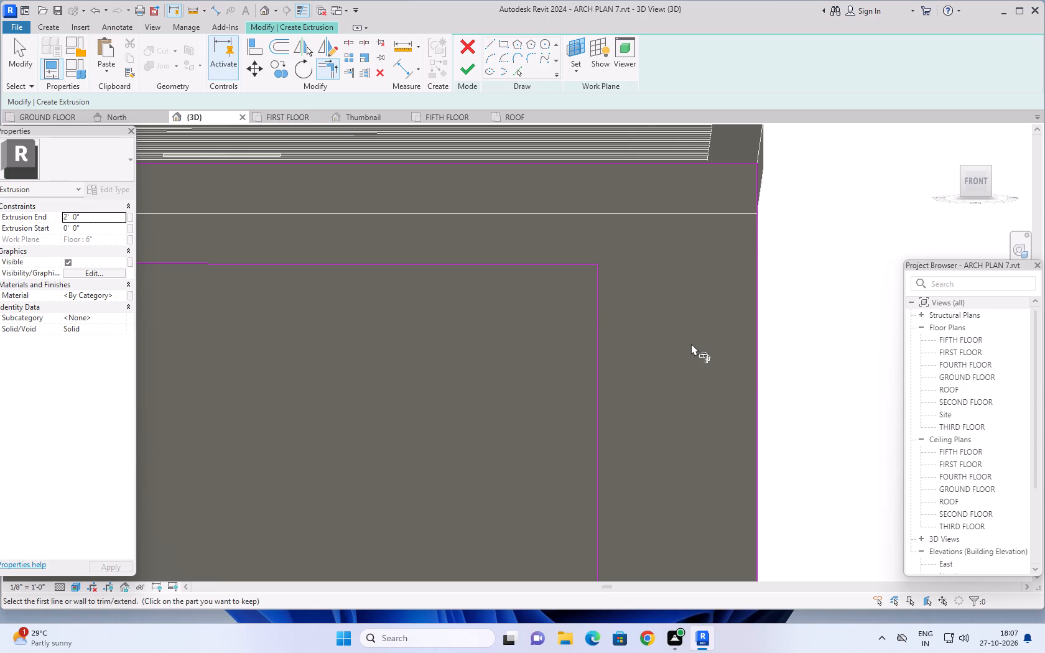
# Examine the L-shaped profile from the pergola slab corner down to the bottom of the facade's right edge.
pyautogui.scroll(-6, 691, 349)
pyautogui.scroll(-3, 715, 395)
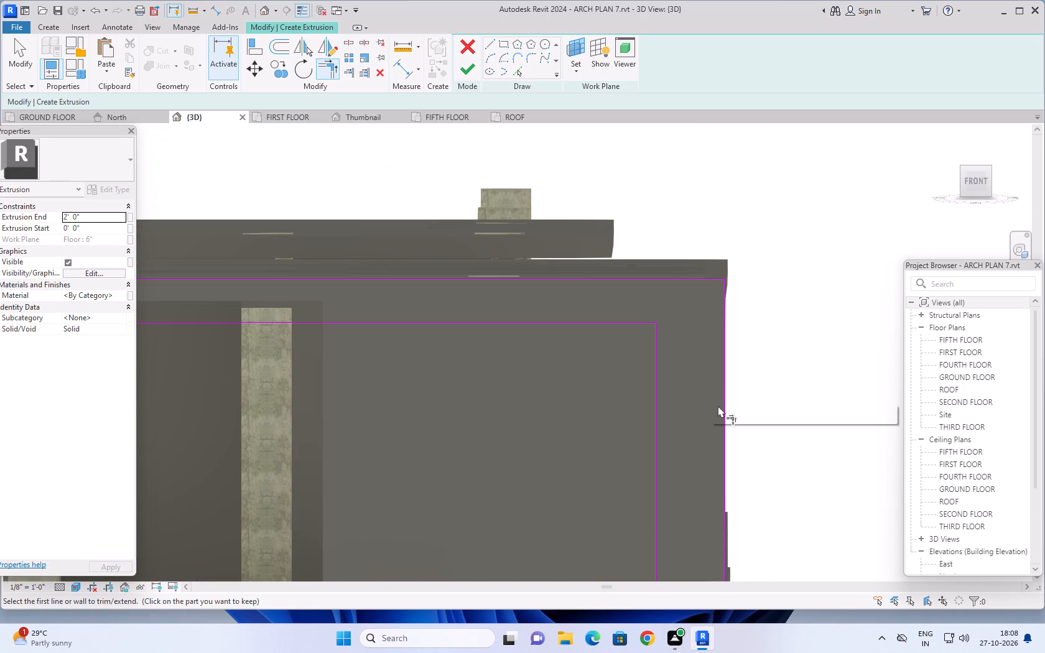
pyautogui.scroll(-1, 723, 411)
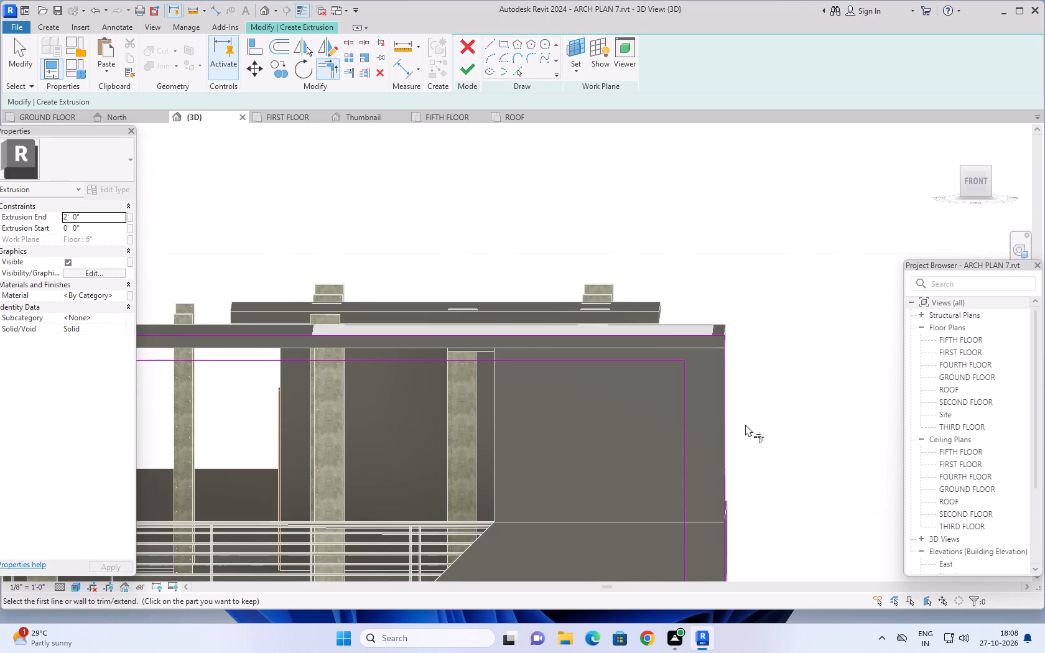
pyautogui.scroll(-2, 755, 450)
pyautogui.moveTo(768, 455); pyautogui.dragTo(756, 392, button='middle')
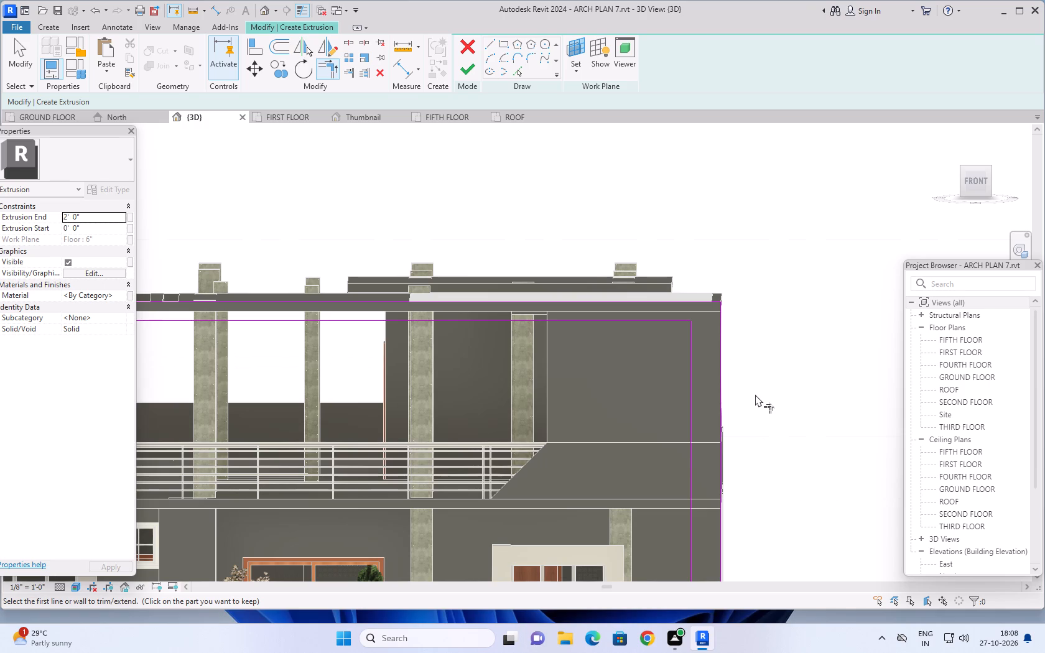
pyautogui.scroll(-2, 736, 396)
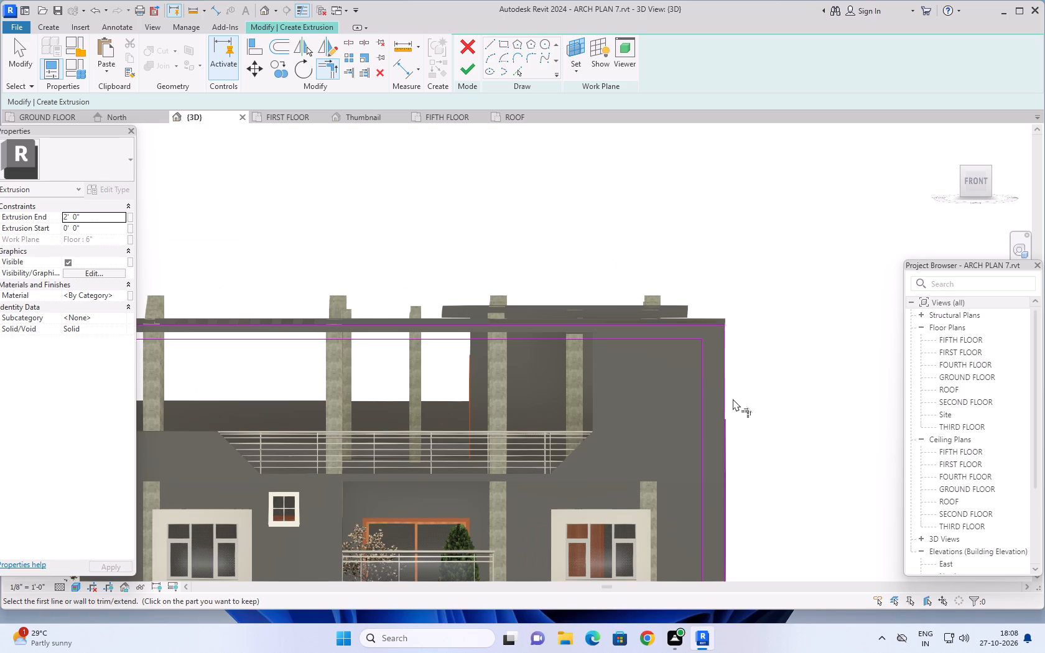
pyautogui.moveTo(756, 412); pyautogui.dragTo(759, 371, button='middle')
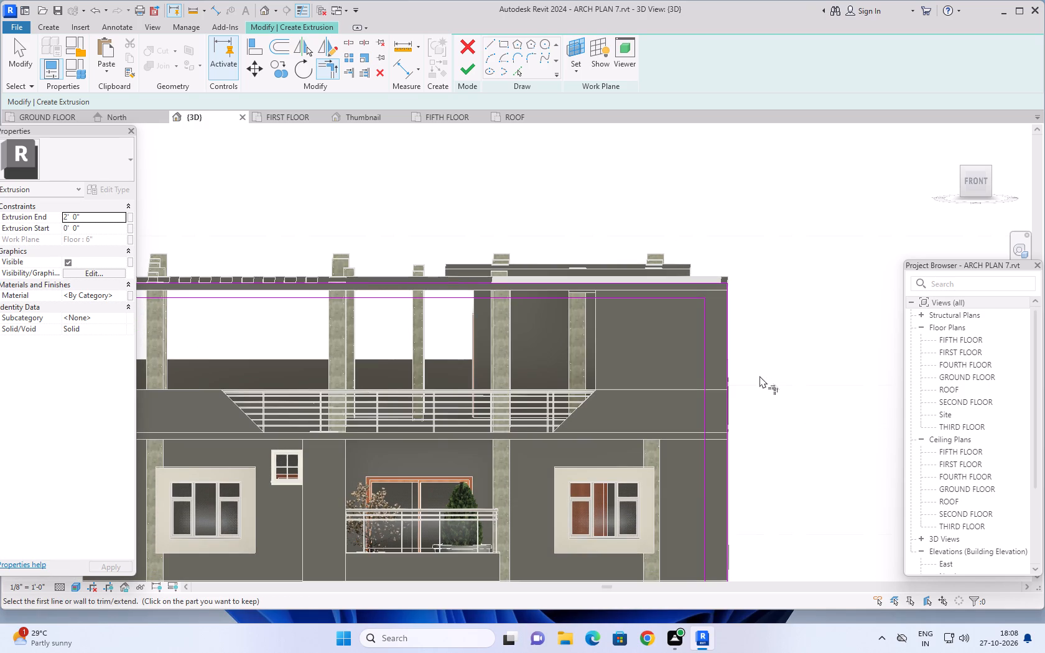
pyautogui.moveTo(764, 381); pyautogui.dragTo(741, 302, button='middle')
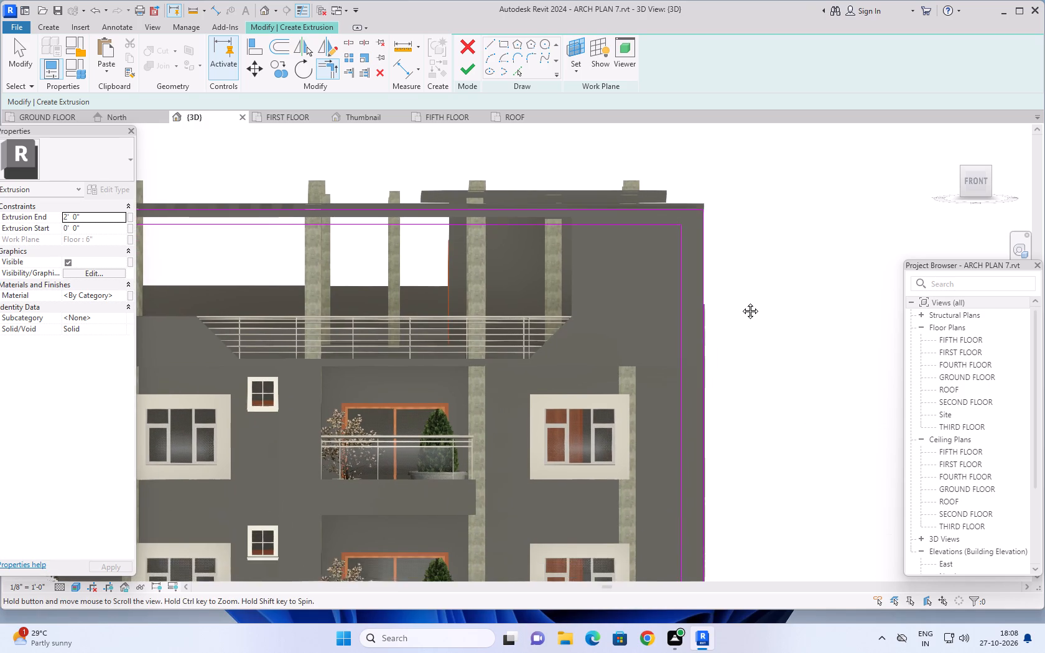
pyautogui.moveTo(741, 302); pyautogui.dragTo(748, 262, button='middle')
pyautogui.scroll(-1, 759, 295)
pyautogui.scroll(-6, 771, 391)
pyautogui.moveTo(773, 409); pyautogui.dragTo(731, 261, button='middle')
pyautogui.scroll(7, 723, 432)
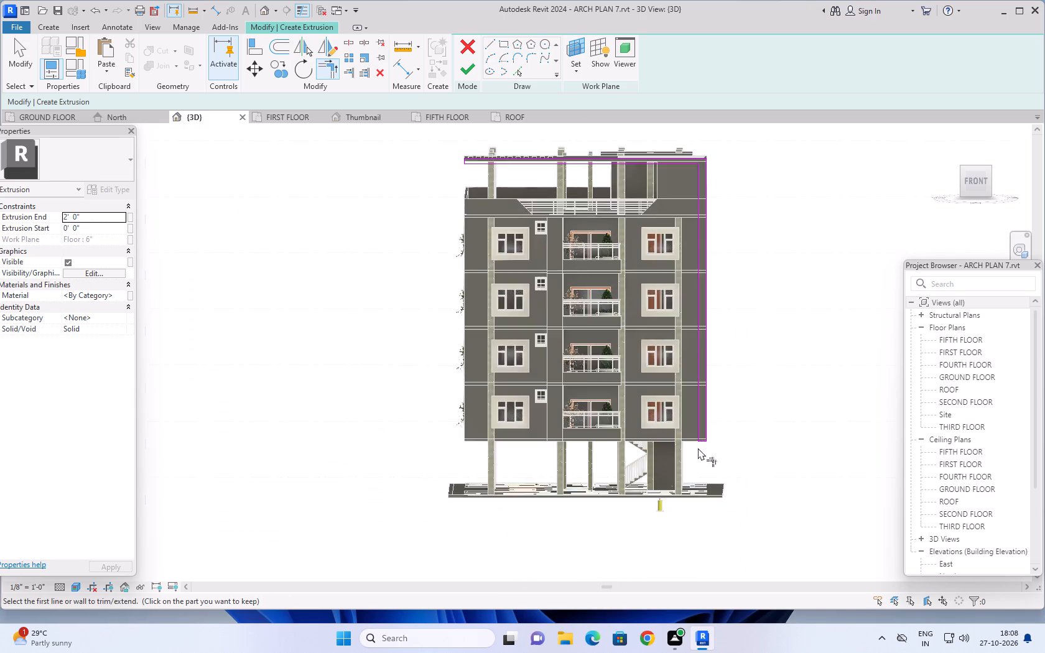
pyautogui.scroll(7, 698, 448)
pyautogui.moveTo(720, 425); pyautogui.dragTo(719, 516, button='middle')
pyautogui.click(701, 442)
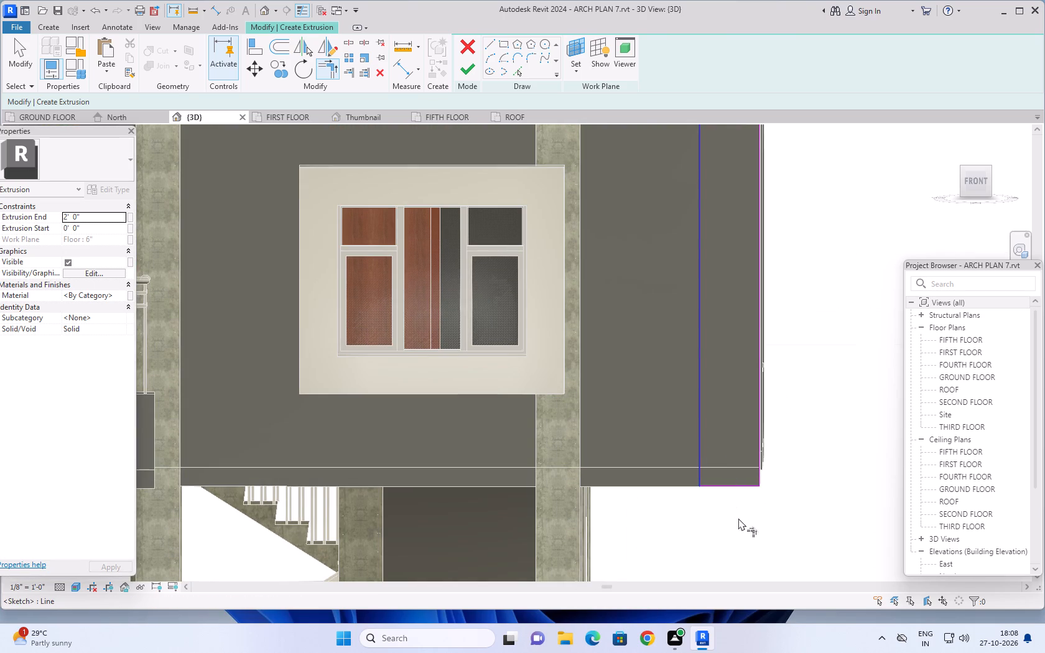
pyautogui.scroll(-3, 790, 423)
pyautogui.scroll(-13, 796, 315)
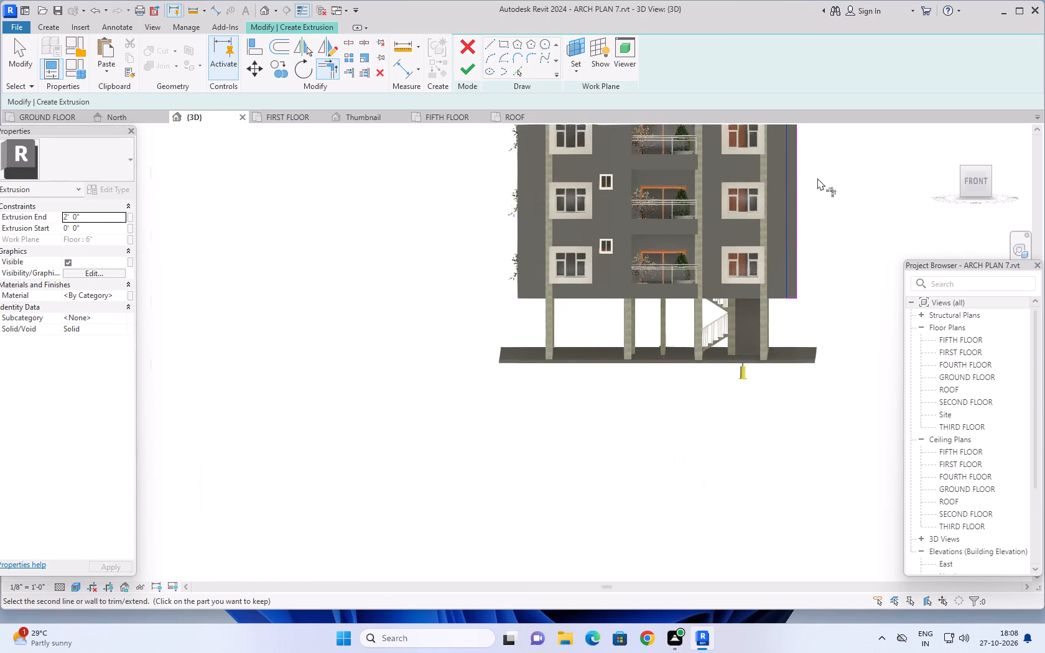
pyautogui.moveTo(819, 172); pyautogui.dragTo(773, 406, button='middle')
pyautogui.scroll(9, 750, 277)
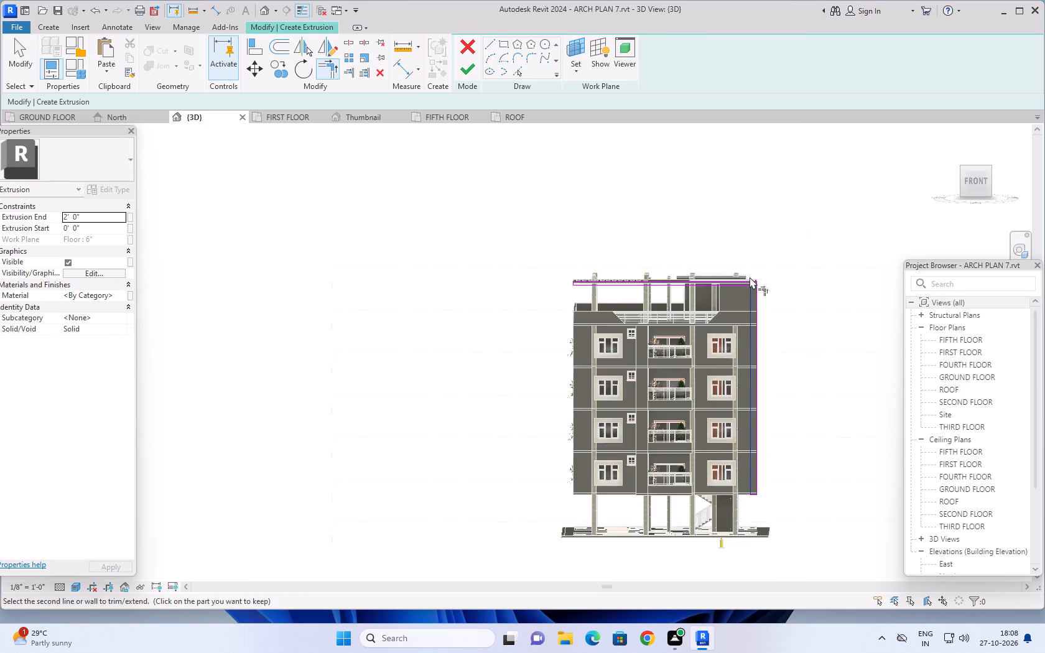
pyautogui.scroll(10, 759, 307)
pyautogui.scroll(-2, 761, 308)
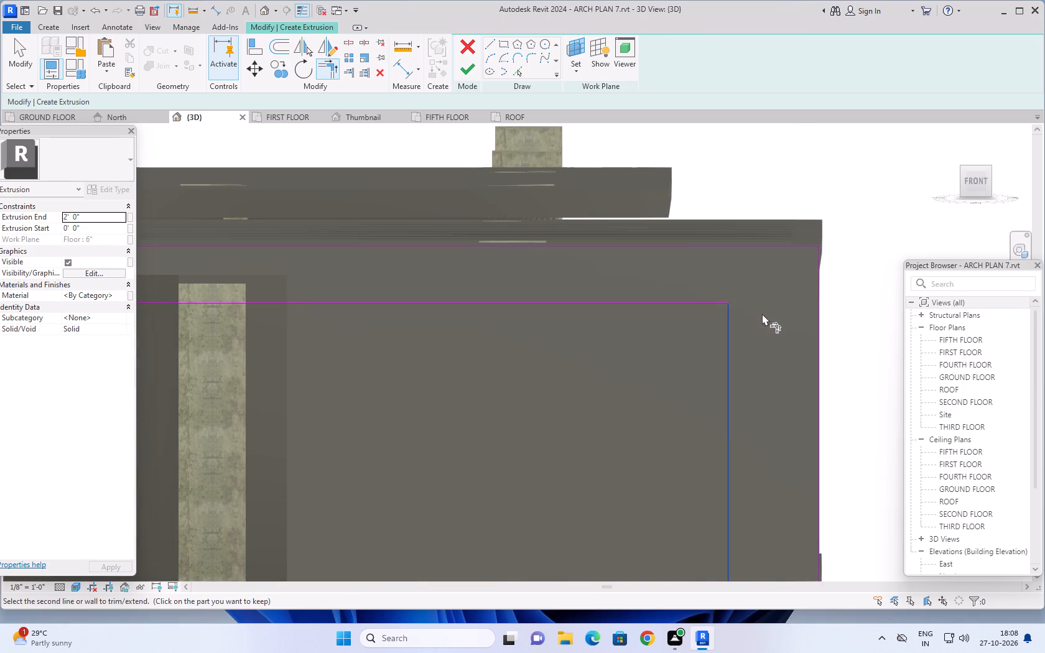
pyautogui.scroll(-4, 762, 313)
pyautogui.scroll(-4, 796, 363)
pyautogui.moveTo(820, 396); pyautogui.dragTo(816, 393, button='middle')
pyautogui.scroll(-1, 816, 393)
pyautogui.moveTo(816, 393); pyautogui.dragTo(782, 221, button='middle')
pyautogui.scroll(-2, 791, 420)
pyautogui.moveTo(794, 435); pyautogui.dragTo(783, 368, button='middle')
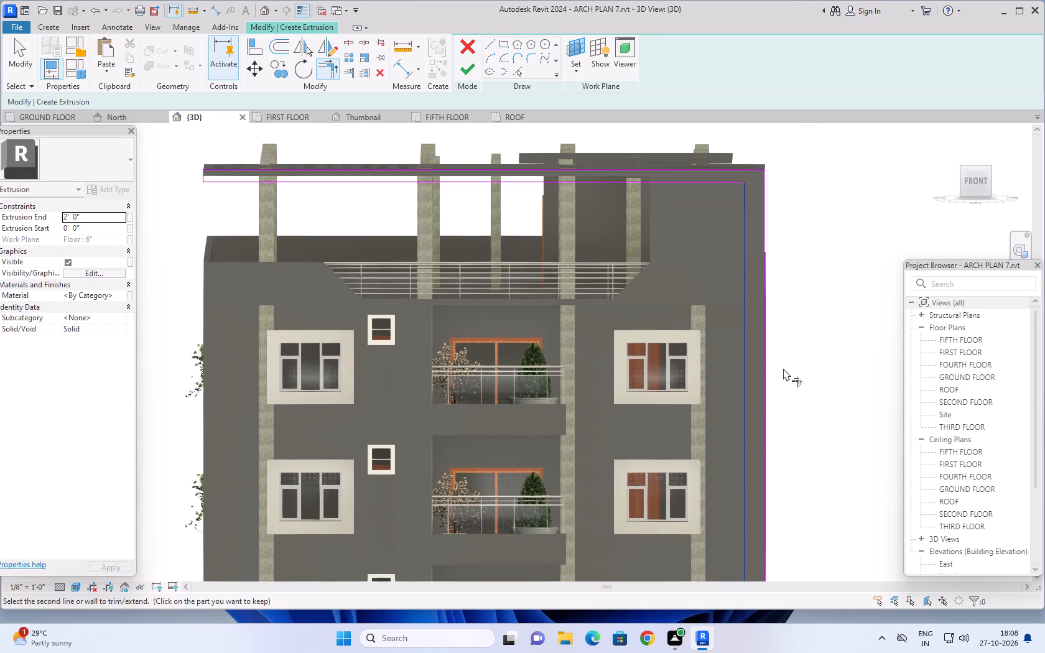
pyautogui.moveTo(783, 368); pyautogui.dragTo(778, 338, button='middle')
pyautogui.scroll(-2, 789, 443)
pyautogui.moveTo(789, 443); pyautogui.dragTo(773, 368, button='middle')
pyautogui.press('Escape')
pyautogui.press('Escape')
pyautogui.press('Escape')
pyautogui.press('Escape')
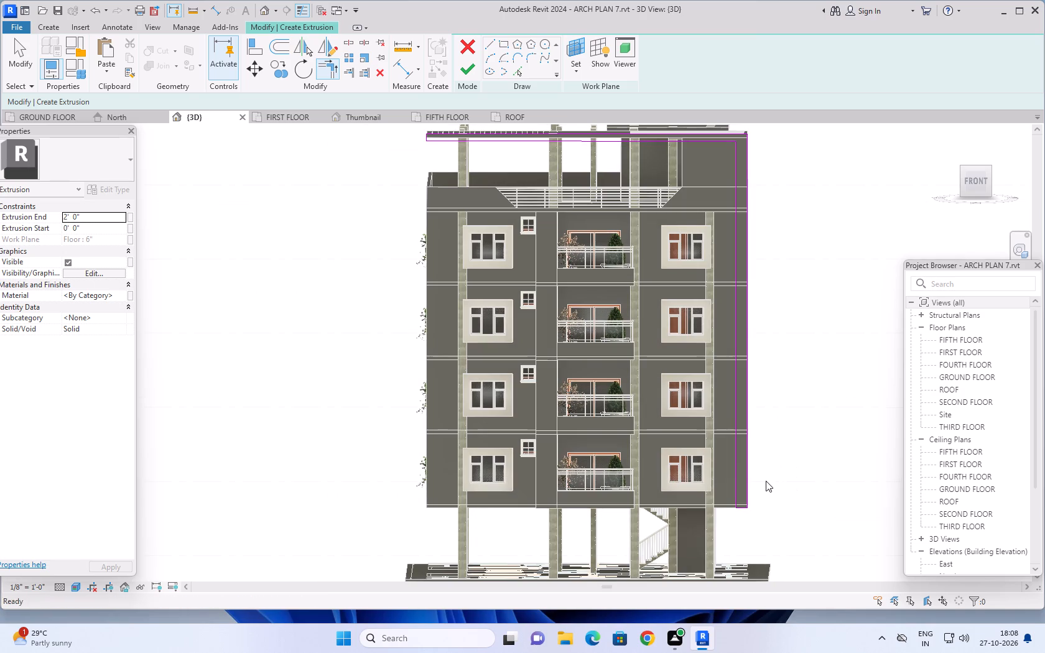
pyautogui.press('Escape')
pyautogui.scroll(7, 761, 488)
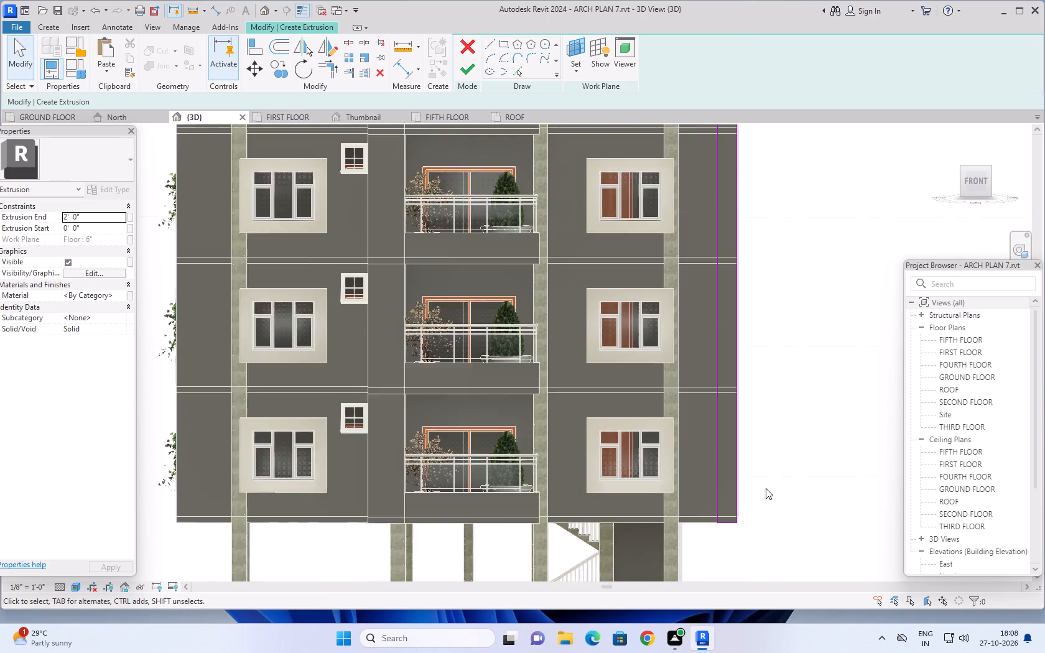
# Set the vertical strip's width to 1' by moving its inner sketch line.
pyautogui.click(695, 486)
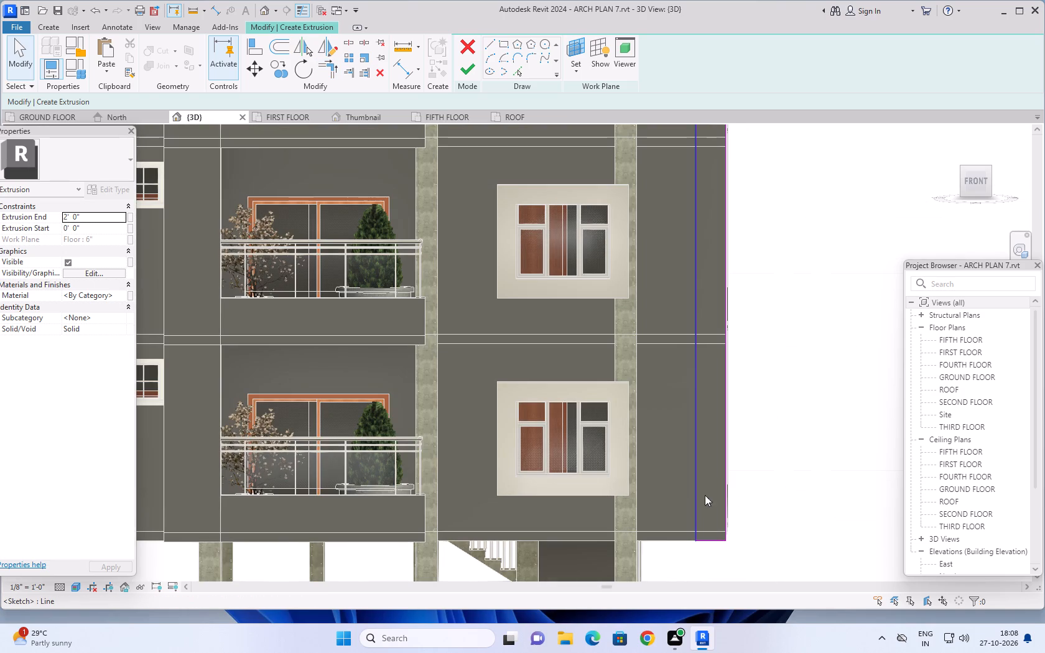
pyautogui.click(713, 558)
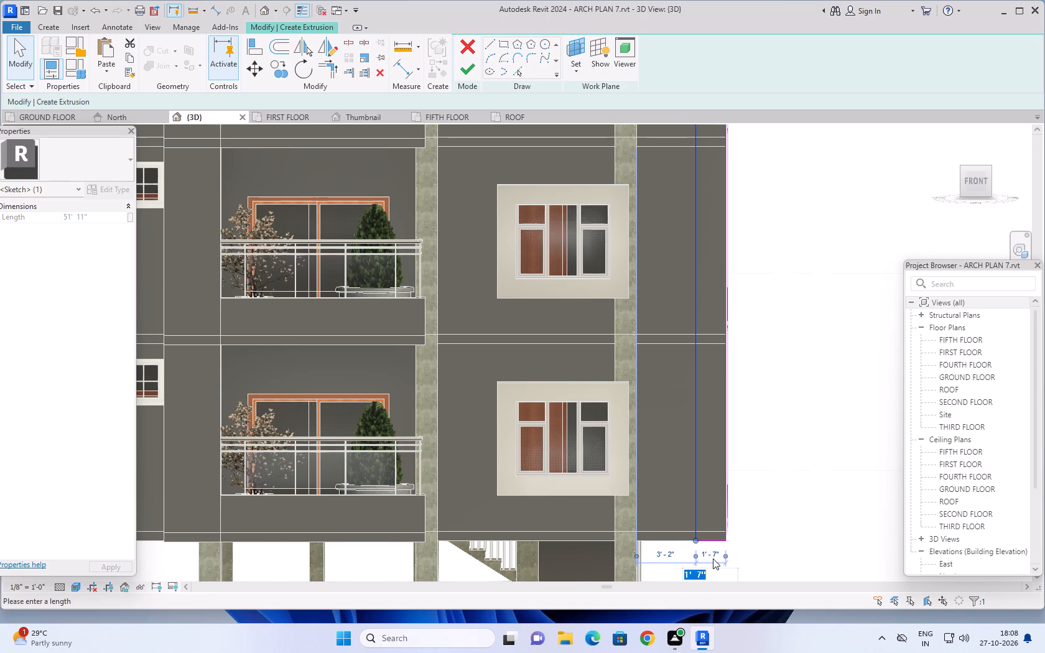
pyautogui.write("1'")
pyautogui.press('Return')
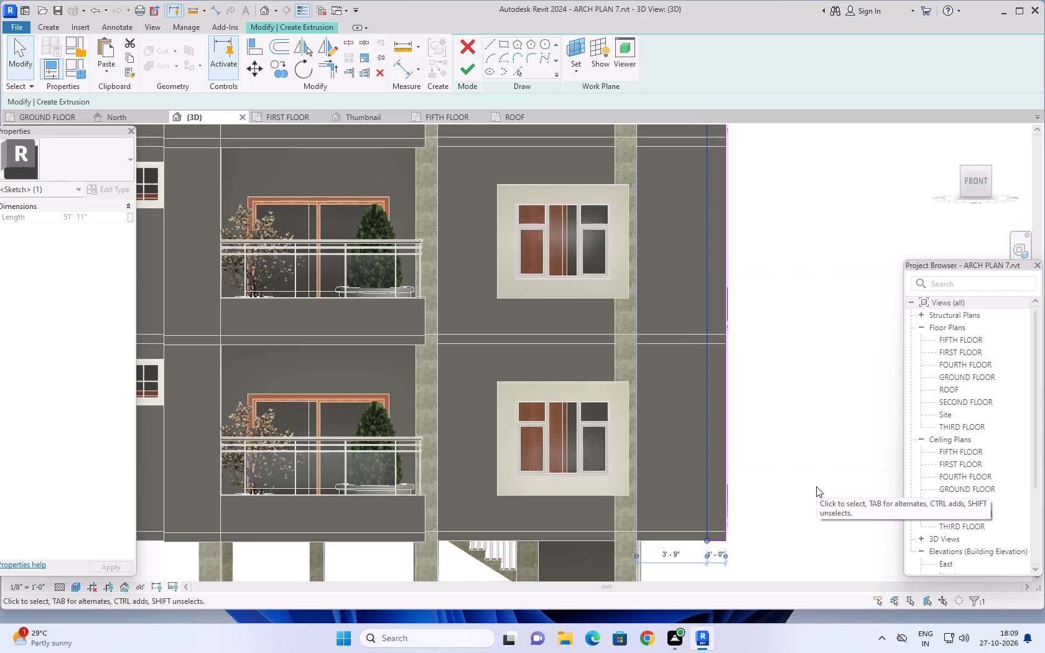
# Finish the sketch of the L-shaped profile as an extrusion with a 2' 0" depth.
pyautogui.scroll(-1, 819, 469)
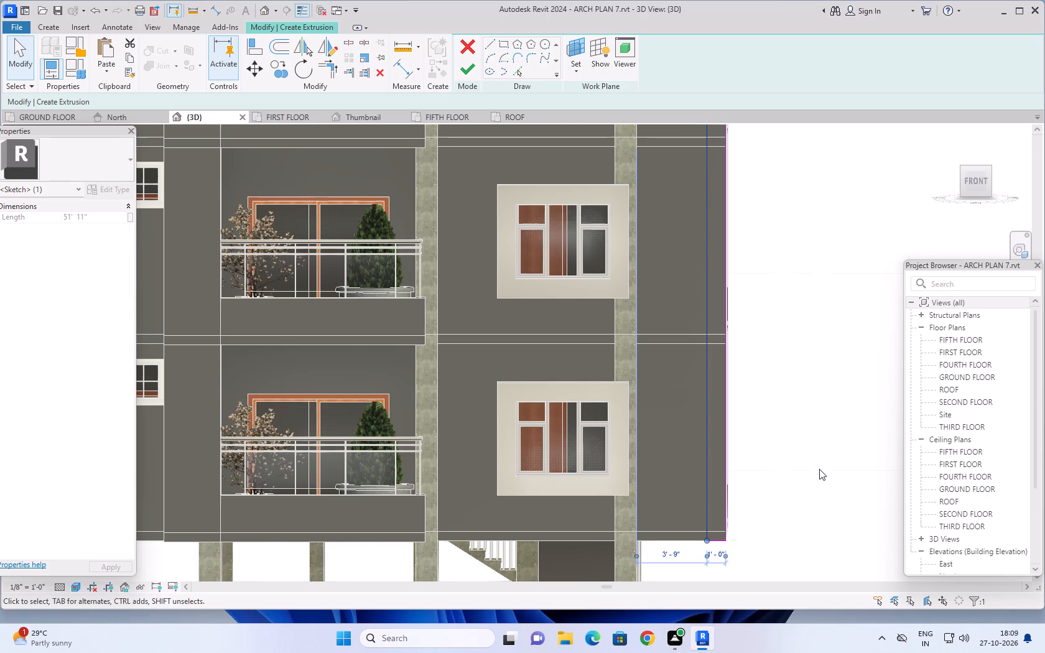
pyautogui.scroll(-2, 806, 439)
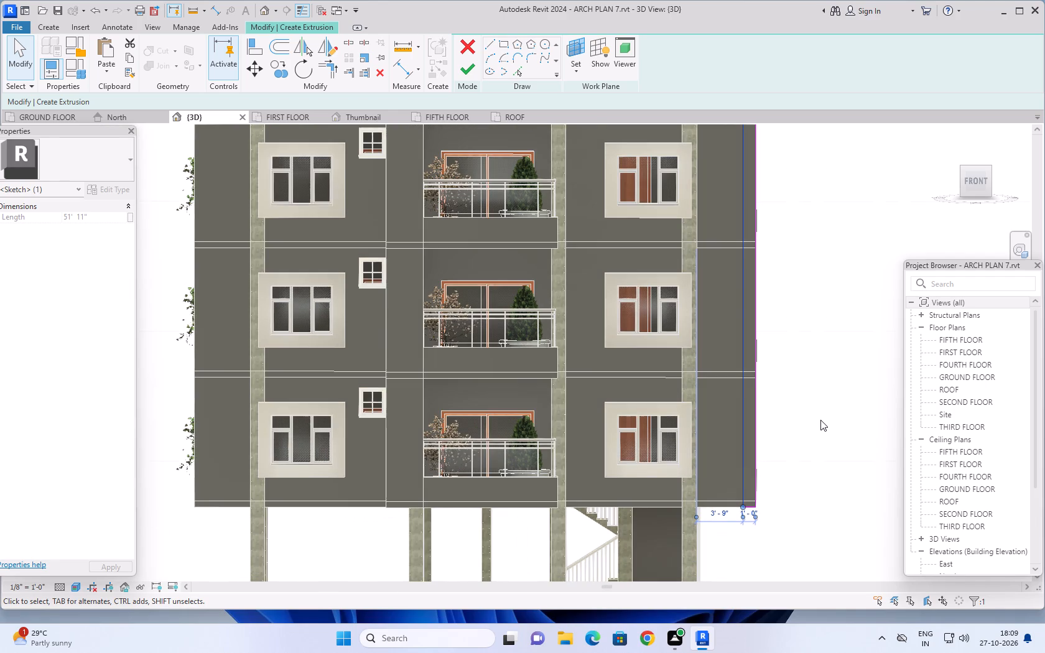
pyautogui.scroll(-1, 820, 420)
pyautogui.moveTo(820, 309); pyautogui.dragTo(786, 407, button='middle')
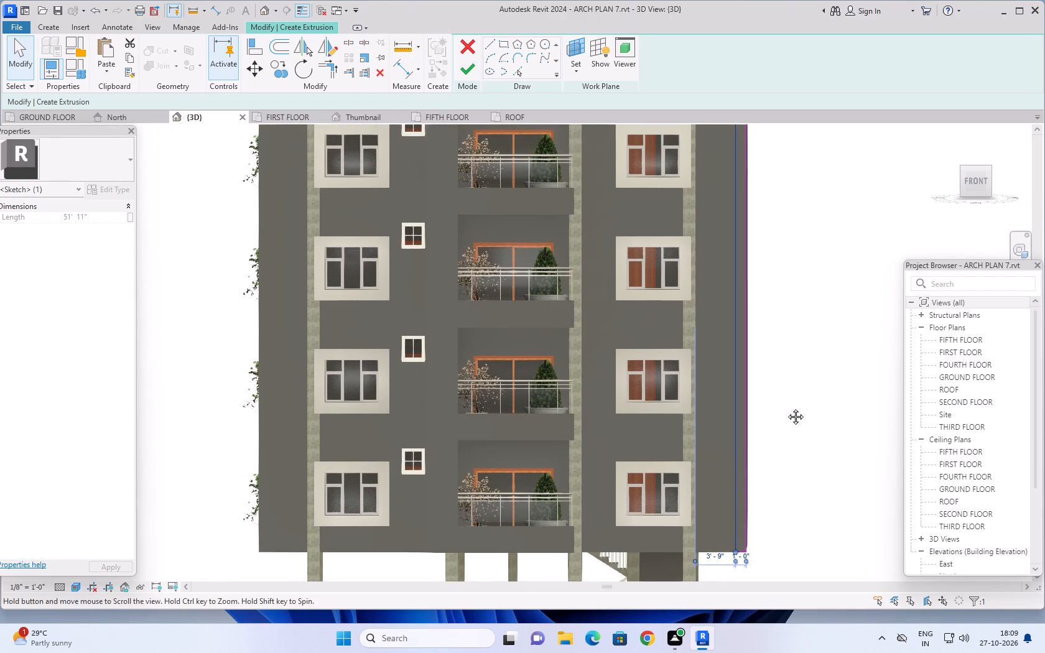
pyautogui.moveTo(786, 407); pyautogui.dragTo(771, 463, button='middle')
pyautogui.moveTo(779, 292); pyautogui.dragTo(780, 408, button='middle')
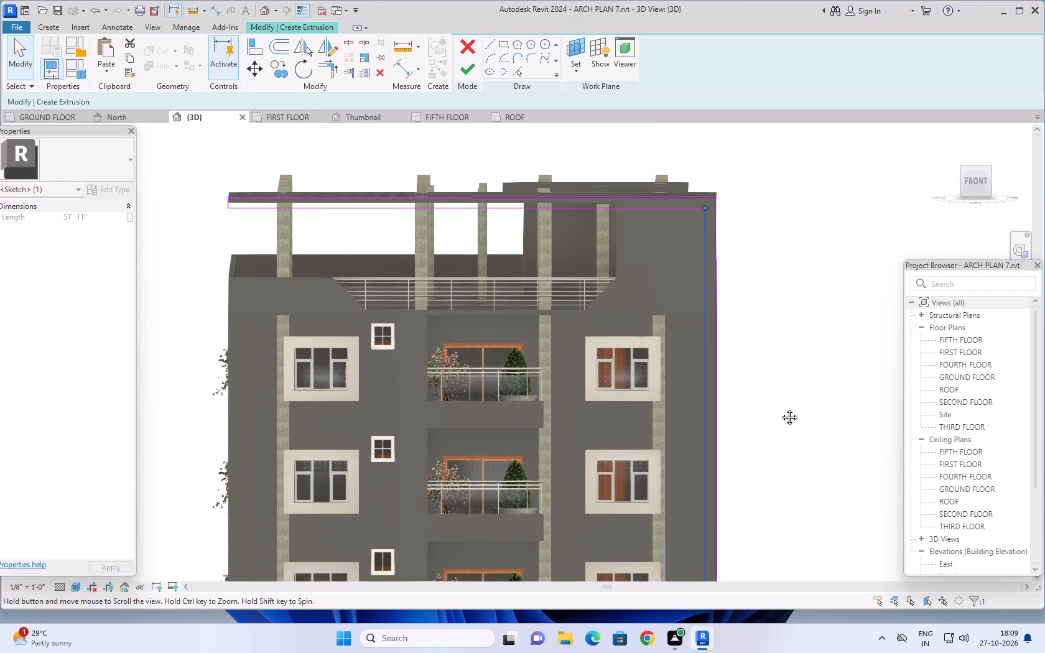
pyautogui.moveTo(780, 408); pyautogui.dragTo(781, 409, button='middle')
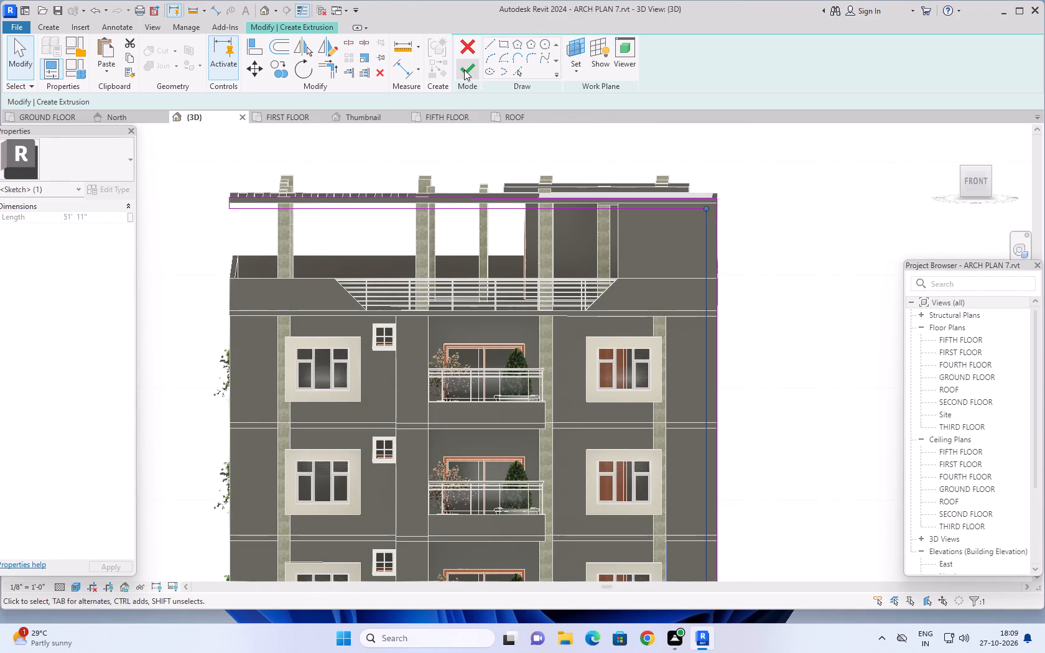
pyautogui.click(464, 70)
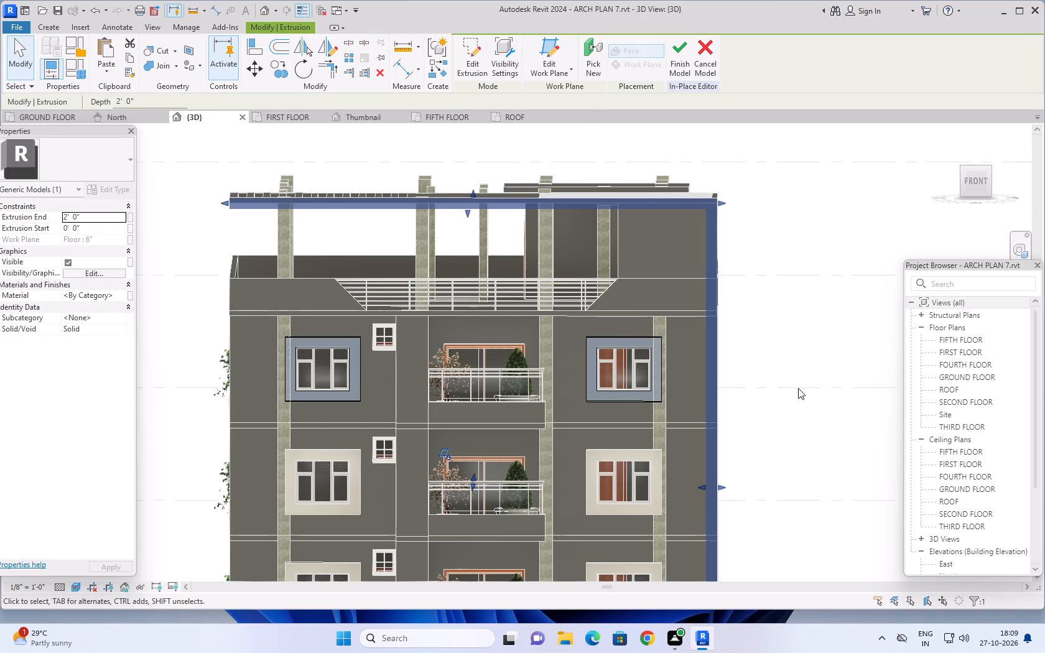
# Check the L-shaped extrusion from the side and front, and finish the in-place model.
pyautogui.moveTo(799, 391); pyautogui.dragTo(647, 382, button='middle')
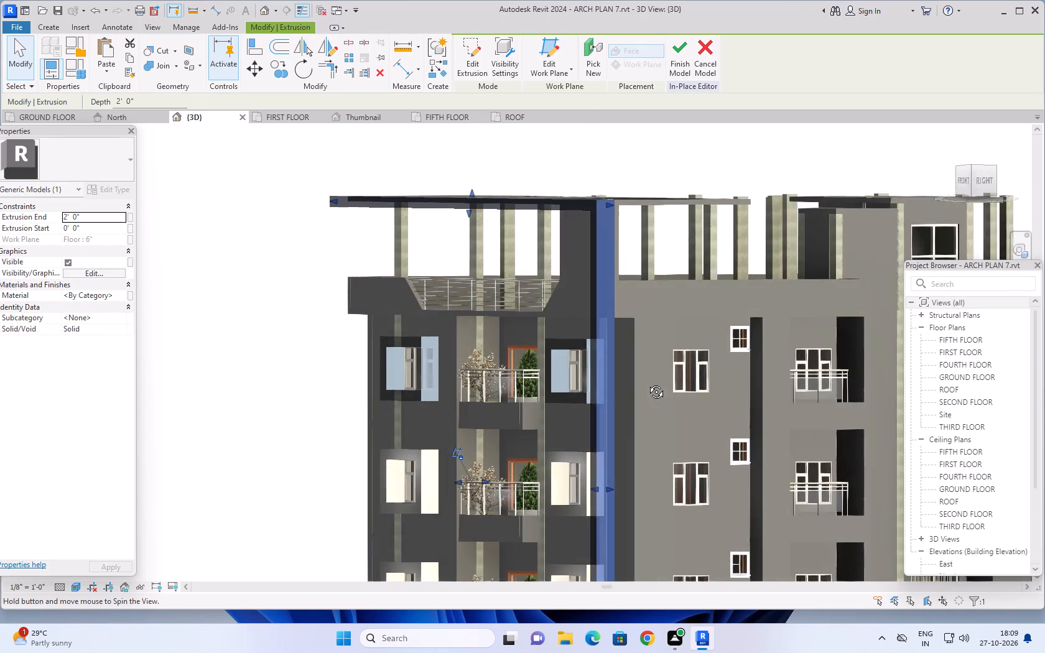
pyautogui.moveTo(647, 382); pyautogui.dragTo(633, 377, button='middle')
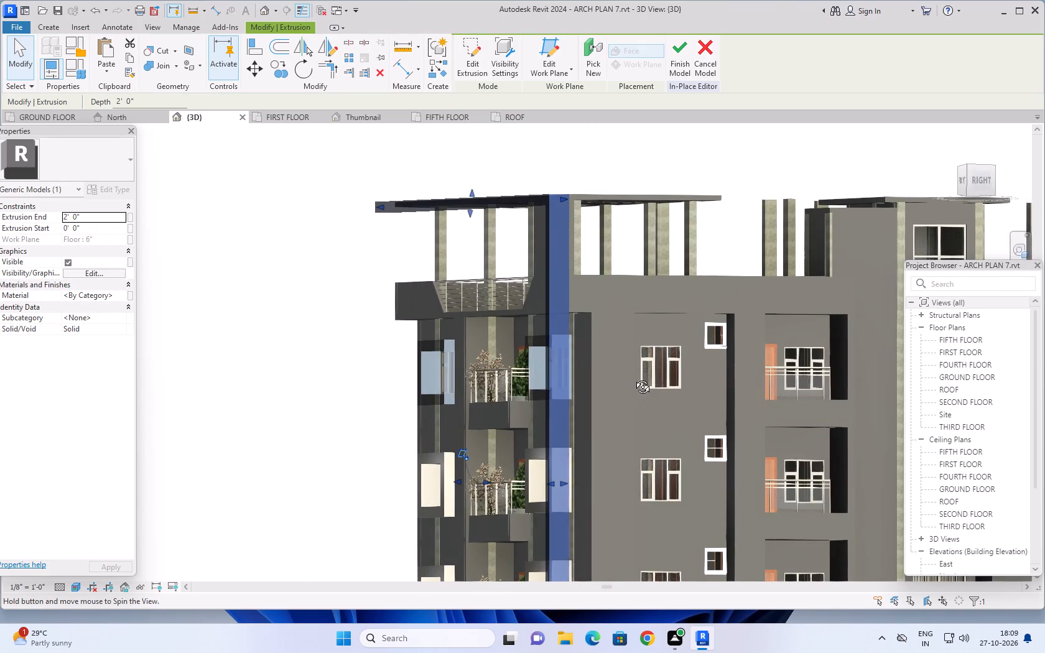
pyautogui.moveTo(633, 377); pyautogui.dragTo(853, 398, button='middle')
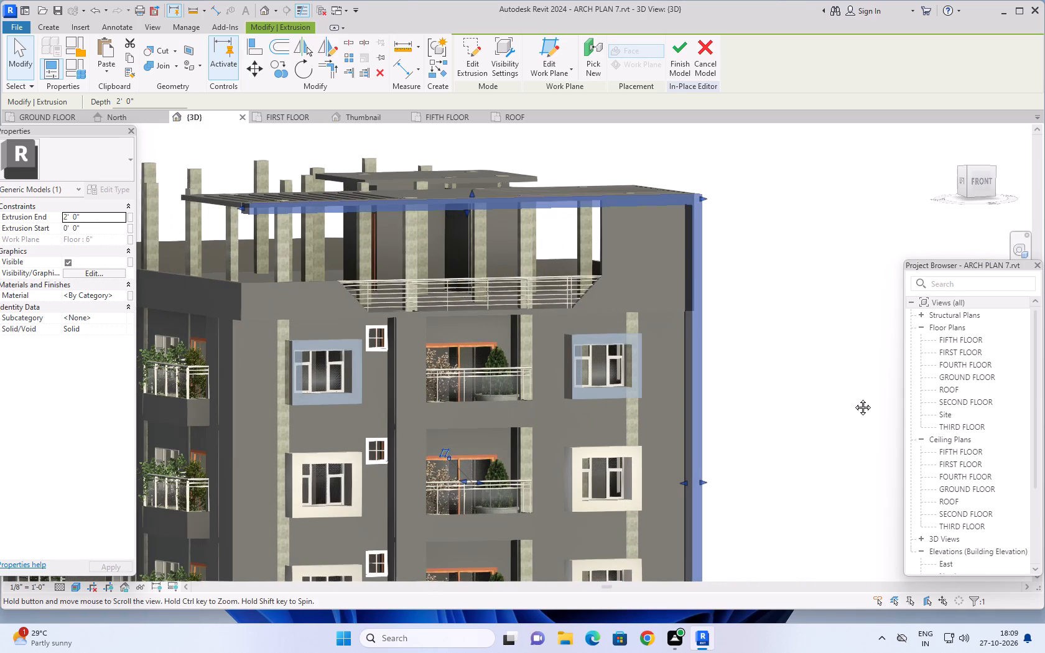
pyautogui.moveTo(853, 398); pyautogui.dragTo(853, 405, button='middle')
pyautogui.moveTo(801, 373); pyautogui.dragTo(822, 316, button='middle')
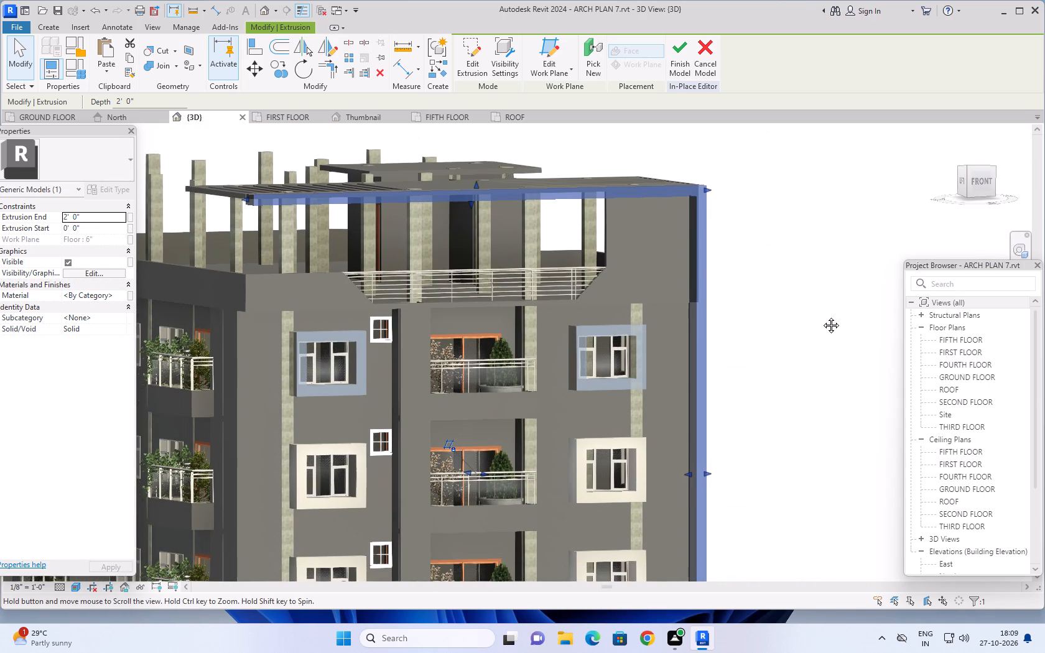
pyautogui.moveTo(822, 316); pyautogui.dragTo(829, 299, button='middle')
pyautogui.moveTo(835, 347); pyautogui.dragTo(796, 353, button='middle')
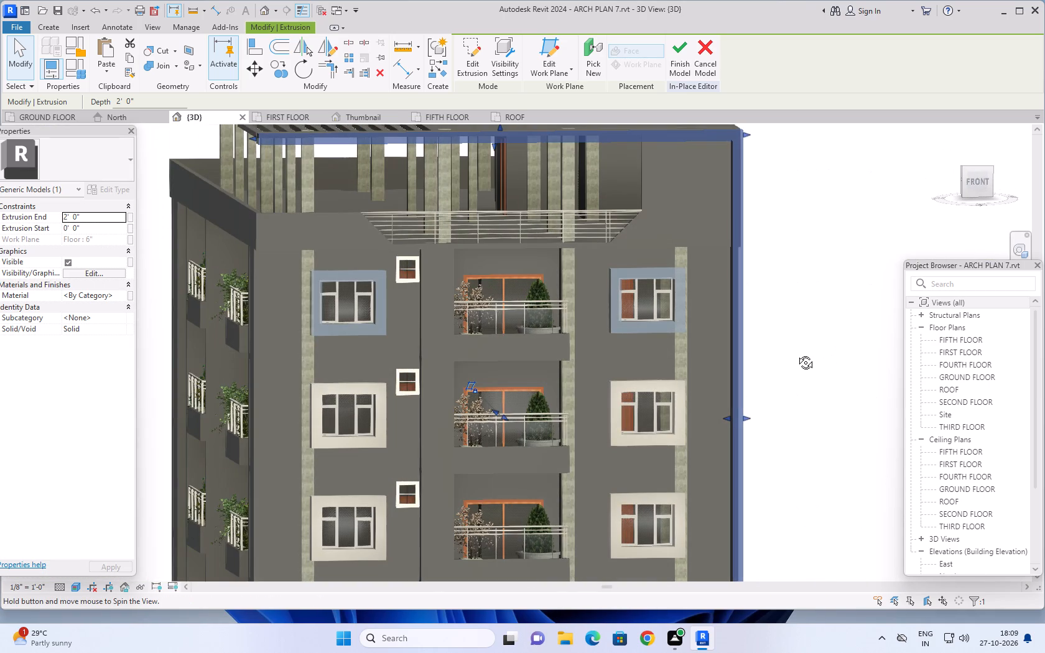
pyautogui.moveTo(796, 353); pyautogui.dragTo(807, 381, button='middle')
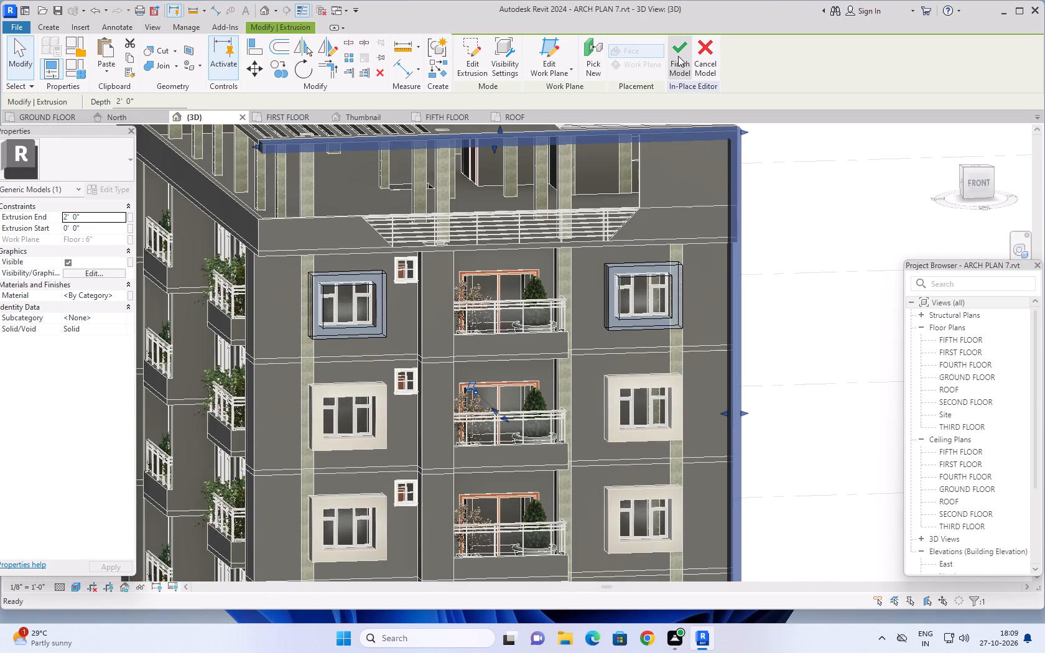
pyautogui.click(677, 55)
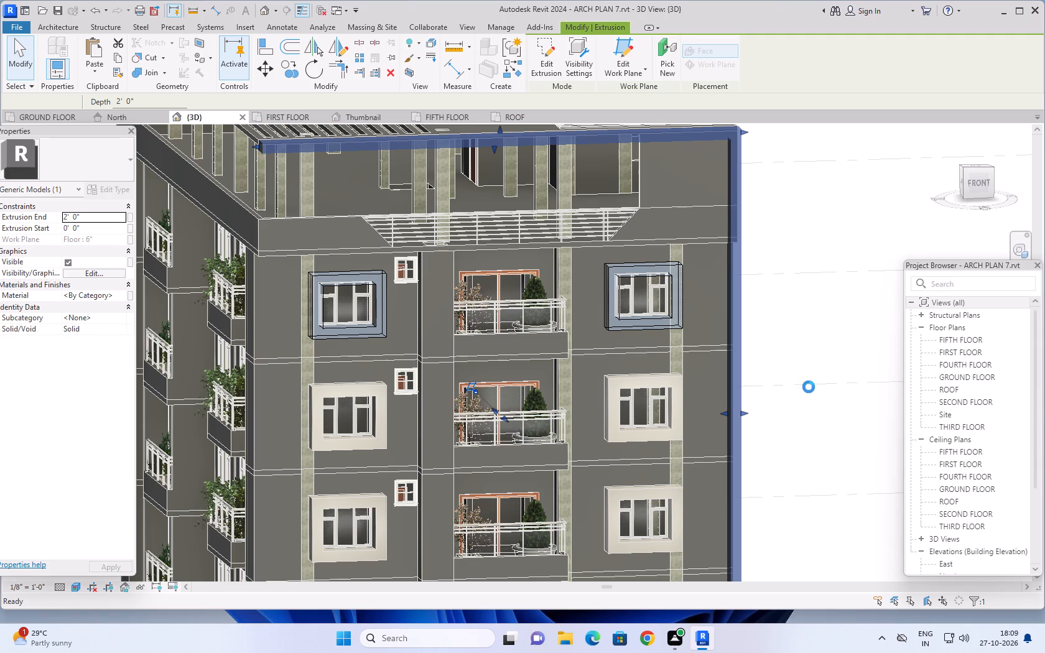
# Examine how the L-shaped frame meets the pergola slab and the front and right-side walls.
pyautogui.scroll(-2, 809, 387)
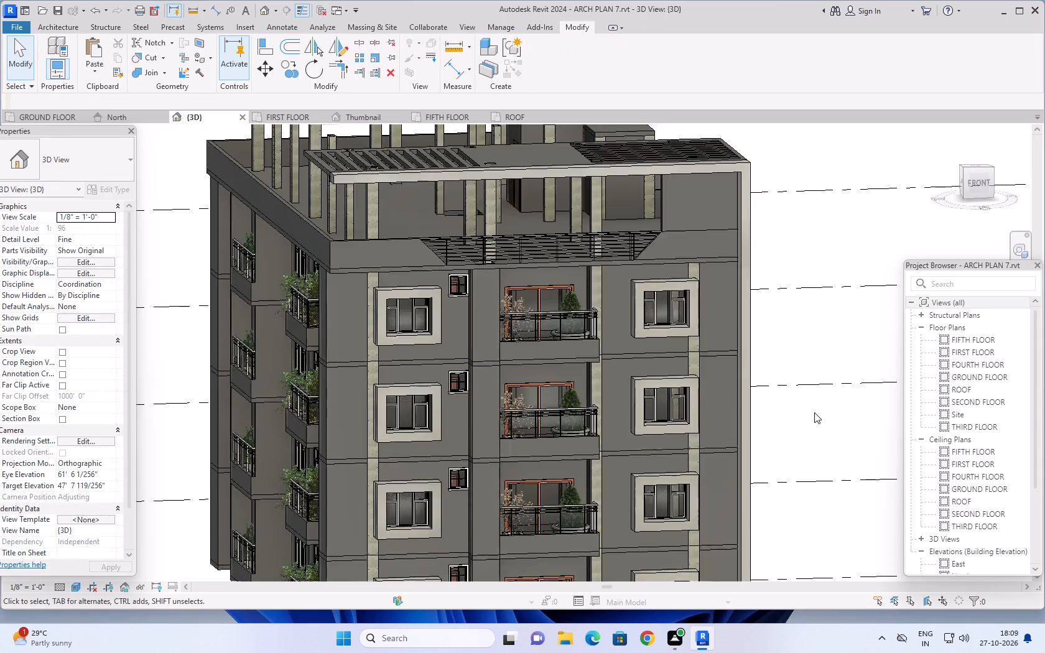
pyautogui.keyDown('shift'); pyautogui.moveTo(815, 451); pyautogui.dragTo(789, 346, button='middle'); pyautogui.keyUp('shift')
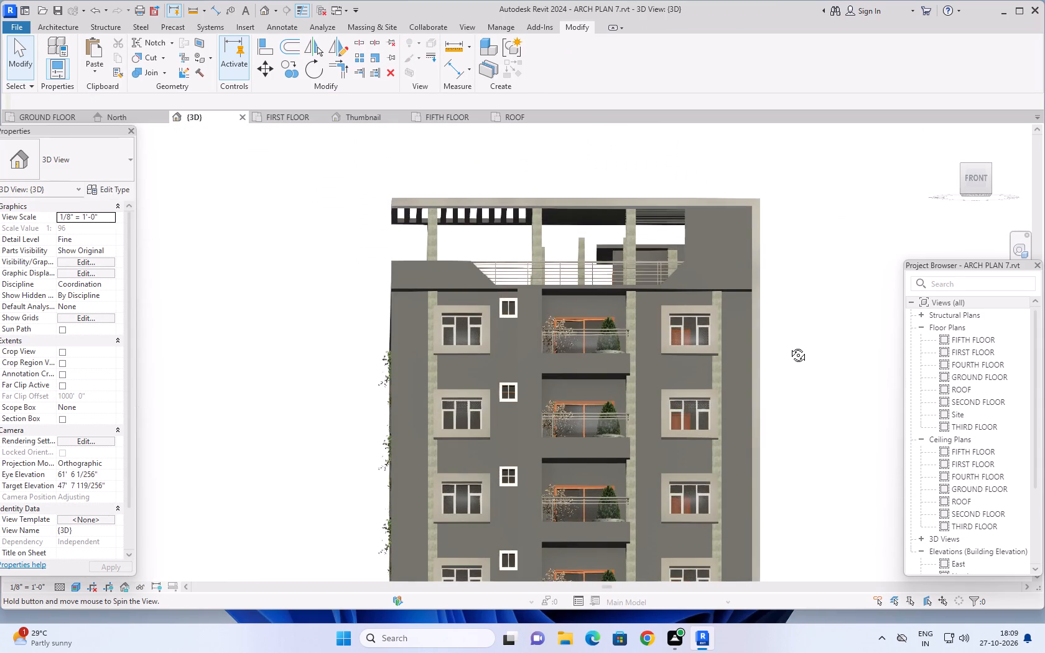
pyautogui.keyDown('shift'); pyautogui.moveTo(789, 346); pyautogui.dragTo(784, 372, button='middle'); pyautogui.keyUp('shift')
pyautogui.moveTo(806, 434); pyautogui.dragTo(783, 447, button='middle')
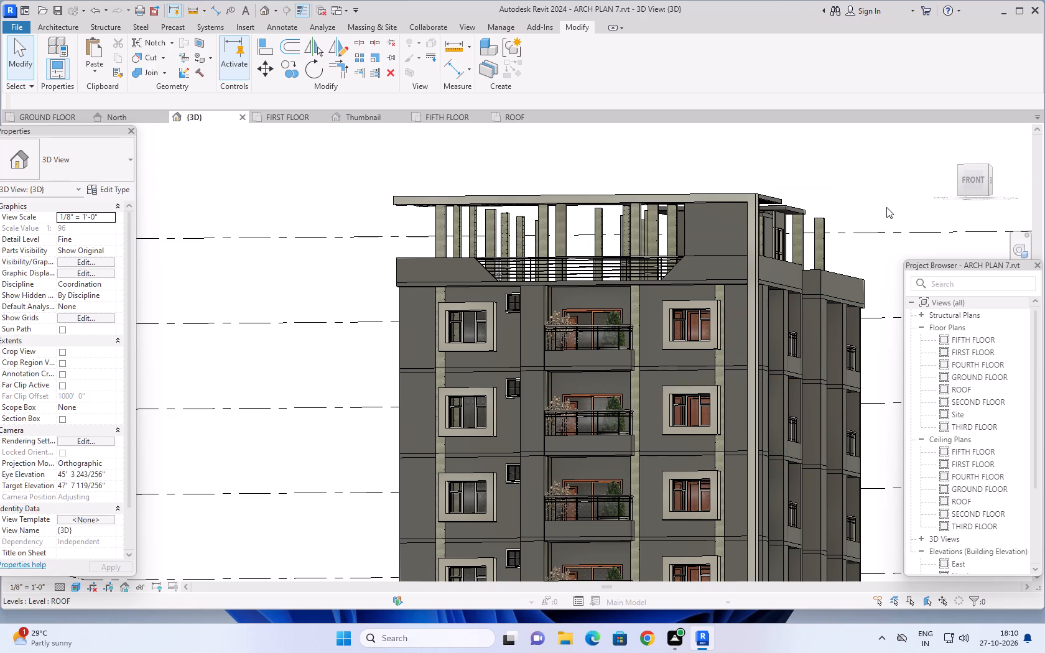
pyautogui.keyDown('shift'); pyautogui.moveTo(886, 207); pyautogui.dragTo(817, 313, button='middle'); pyautogui.keyUp('shift')
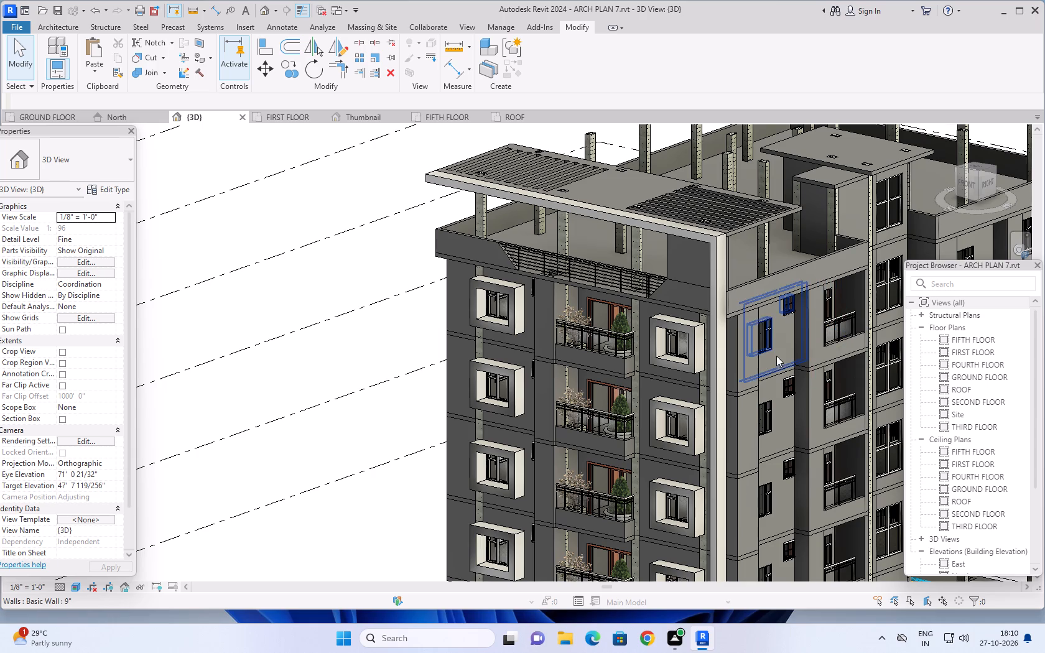
pyautogui.scroll(3, 740, 376)
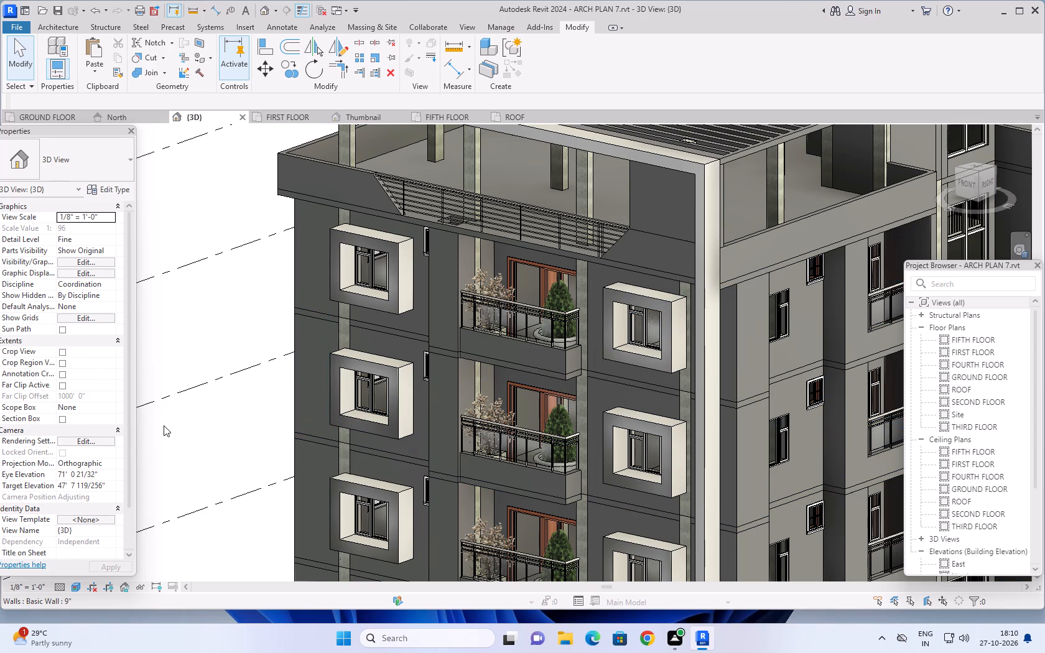
pyautogui.keyDown('shift'); pyautogui.moveTo(200, 440); pyautogui.dragTo(146, 440, button='middle'); pyautogui.keyUp('shift')
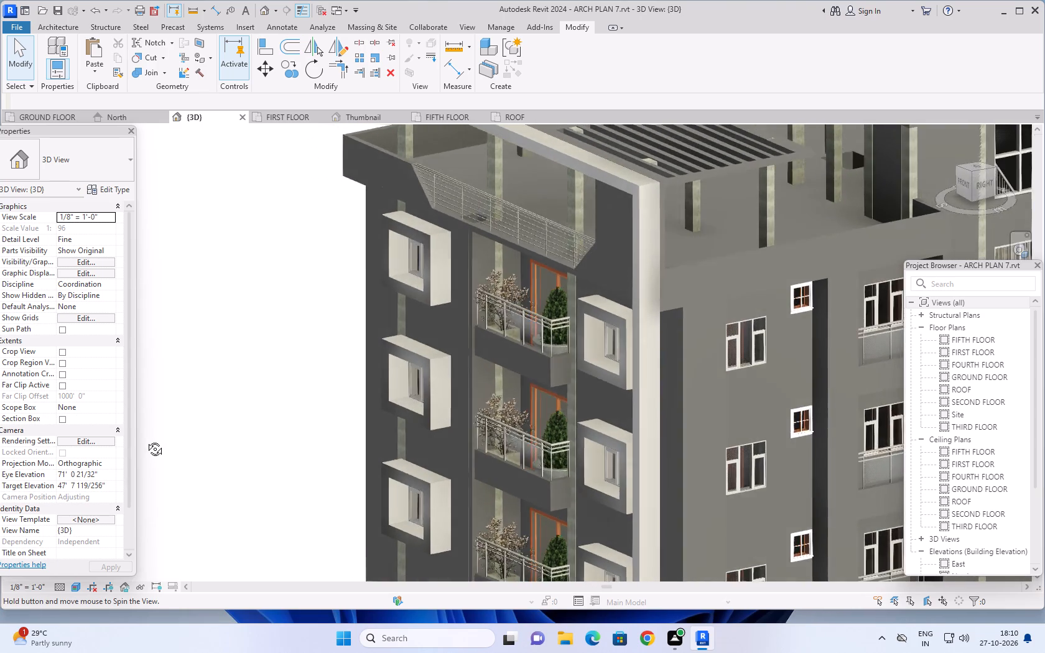
pyautogui.keyDown('shift'); pyautogui.moveTo(146, 440); pyautogui.dragTo(133, 425, button='middle'); pyautogui.keyUp('shift')
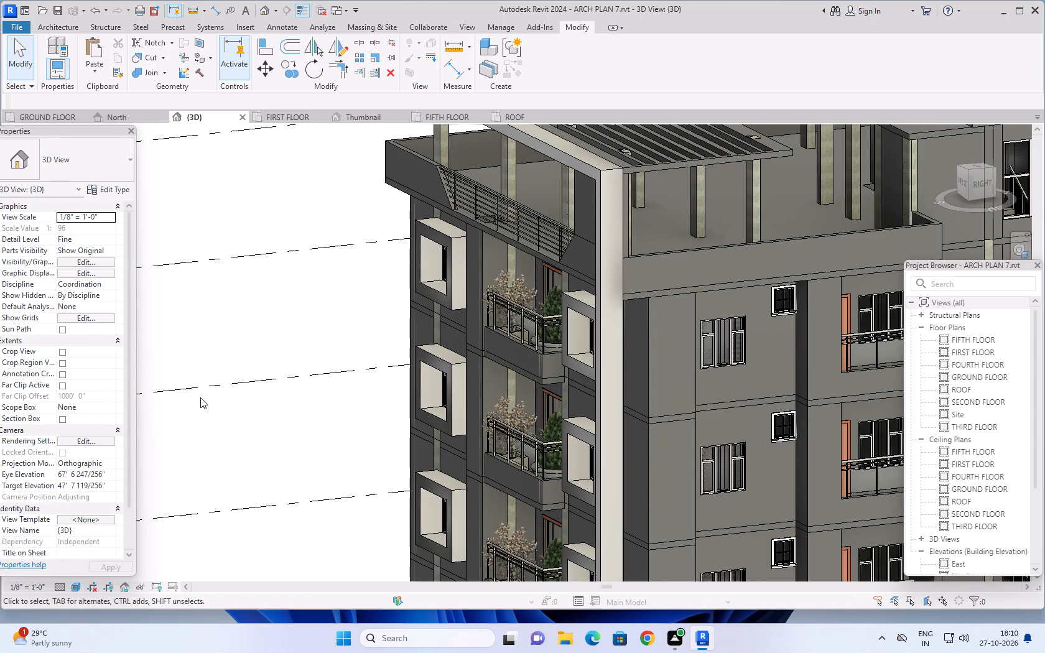
pyautogui.press('Escape')
pyautogui.press('Escape')
pyautogui.press('Escape')
pyautogui.moveTo(299, 435); pyautogui.dragTo(299, 432, button='middle')
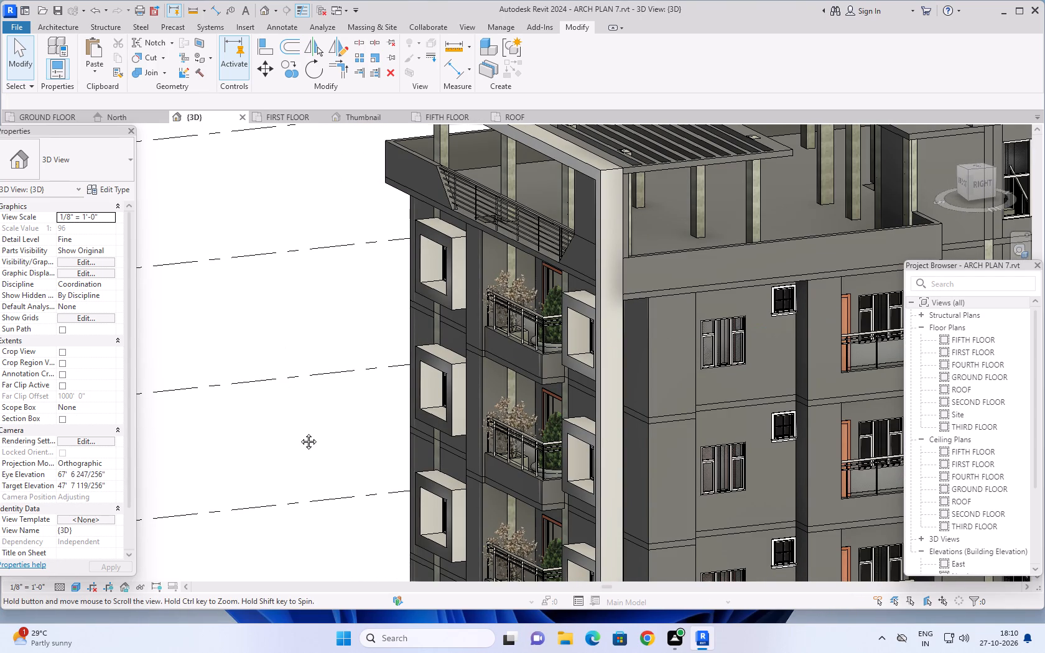
pyautogui.moveTo(299, 432); pyautogui.dragTo(343, 383, button='middle')
pyautogui.keyDown('shift'); pyautogui.moveTo(348, 417); pyautogui.dragTo(332, 425, button='middle'); pyautogui.keyUp('shift')
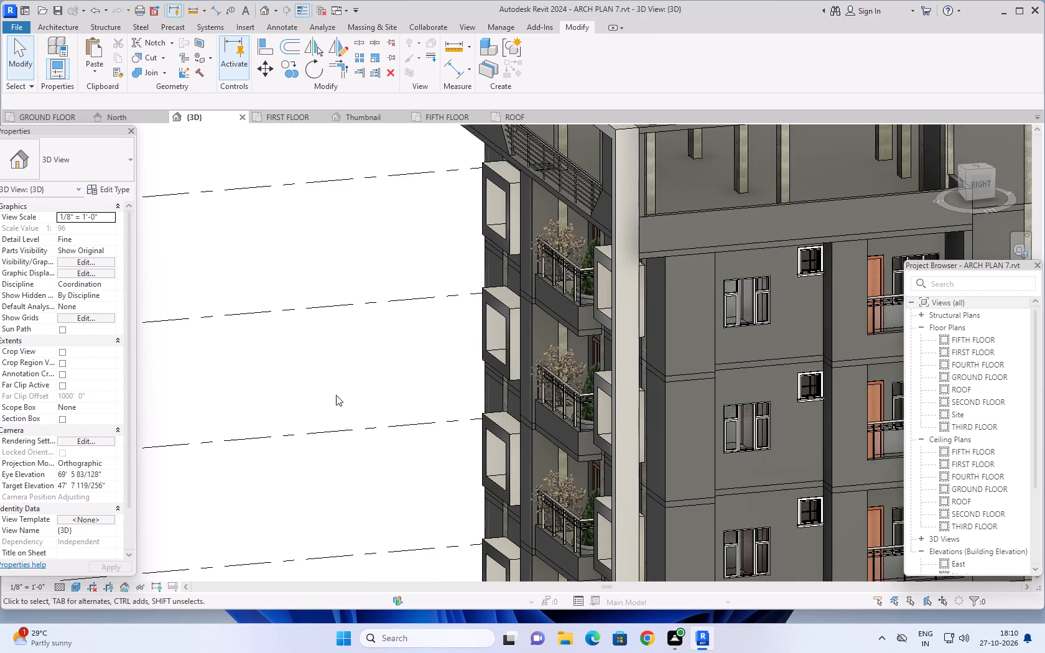
pyautogui.scroll(1, 337, 389)
pyautogui.moveTo(372, 383); pyautogui.dragTo(304, 372, button='middle')
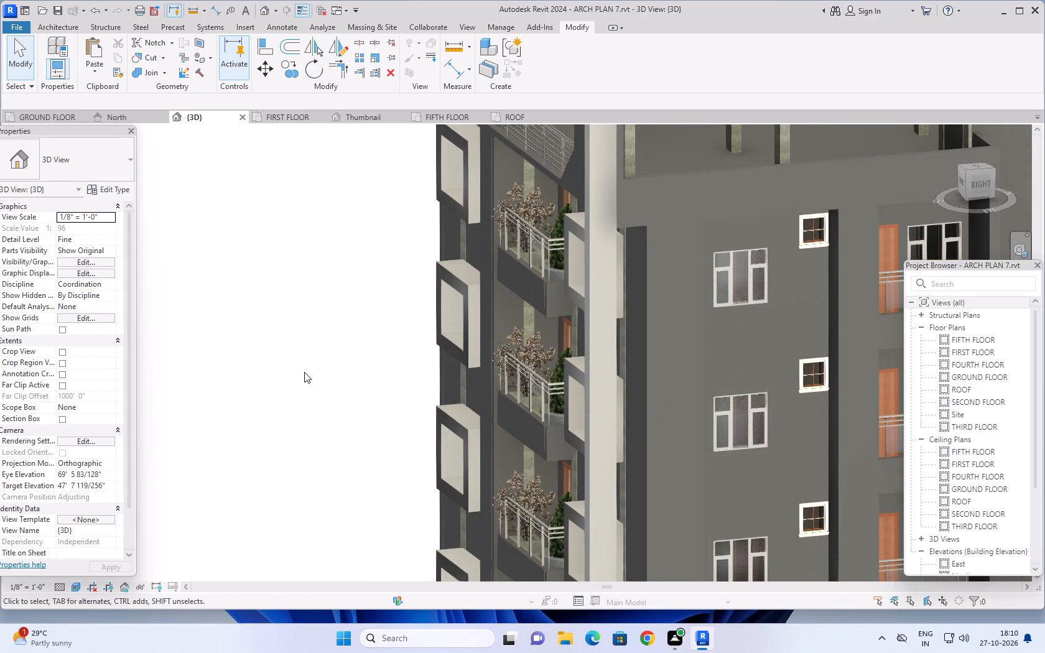
pyautogui.scroll(-5, 620, 424)
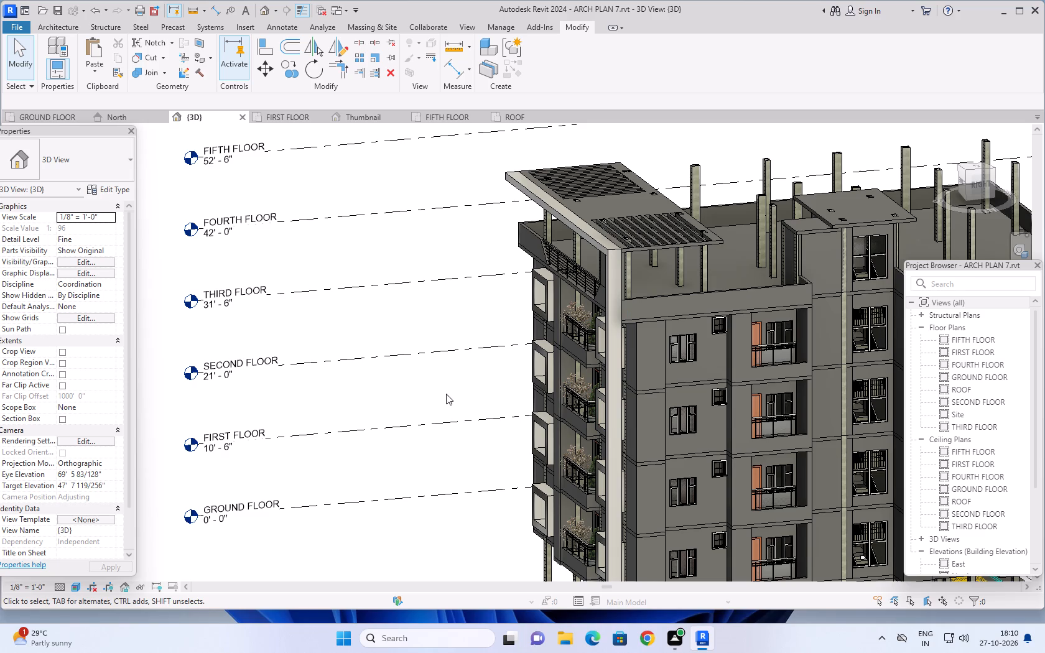
# Edit the frame model in place and align the vertical strip's rear face to the front-facing wall face behind it.
pyautogui.click(608, 271)
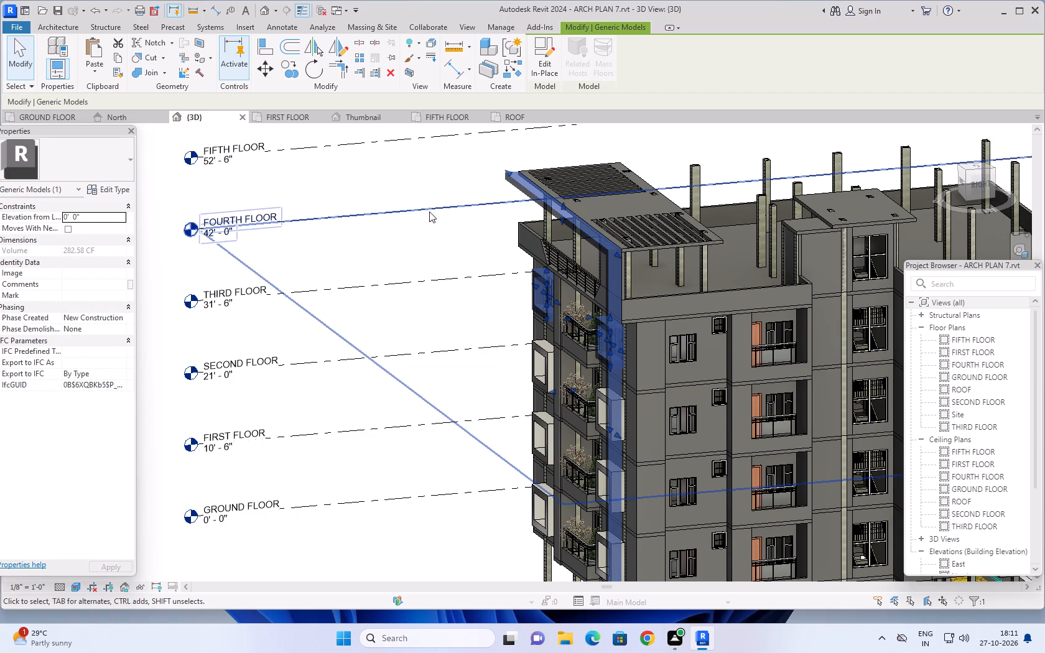
pyautogui.click(548, 44)
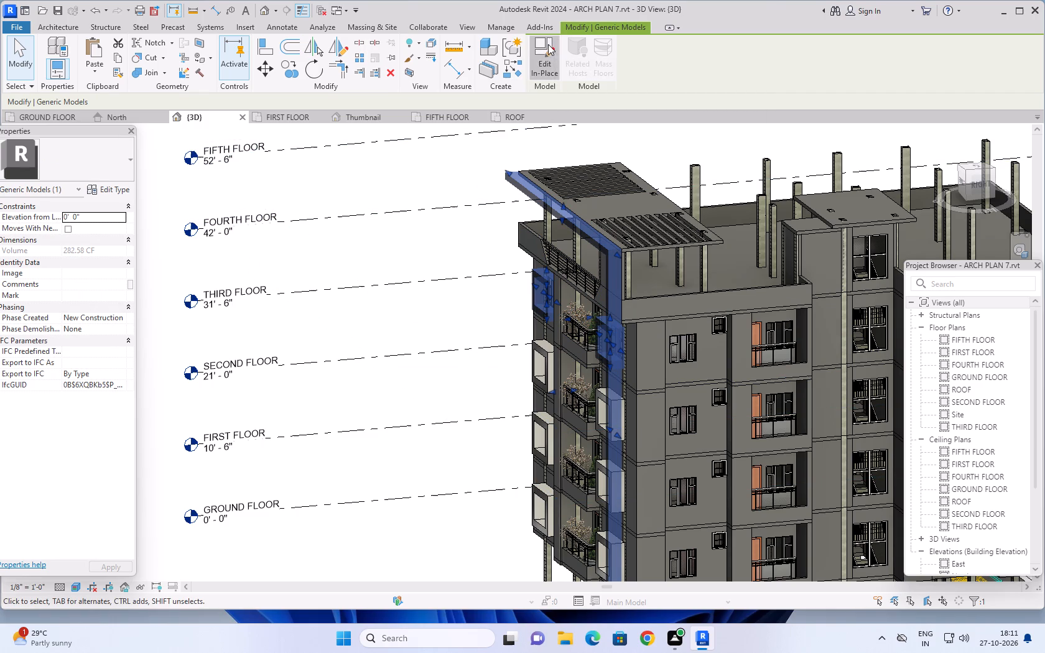
pyautogui.click(253, 43)
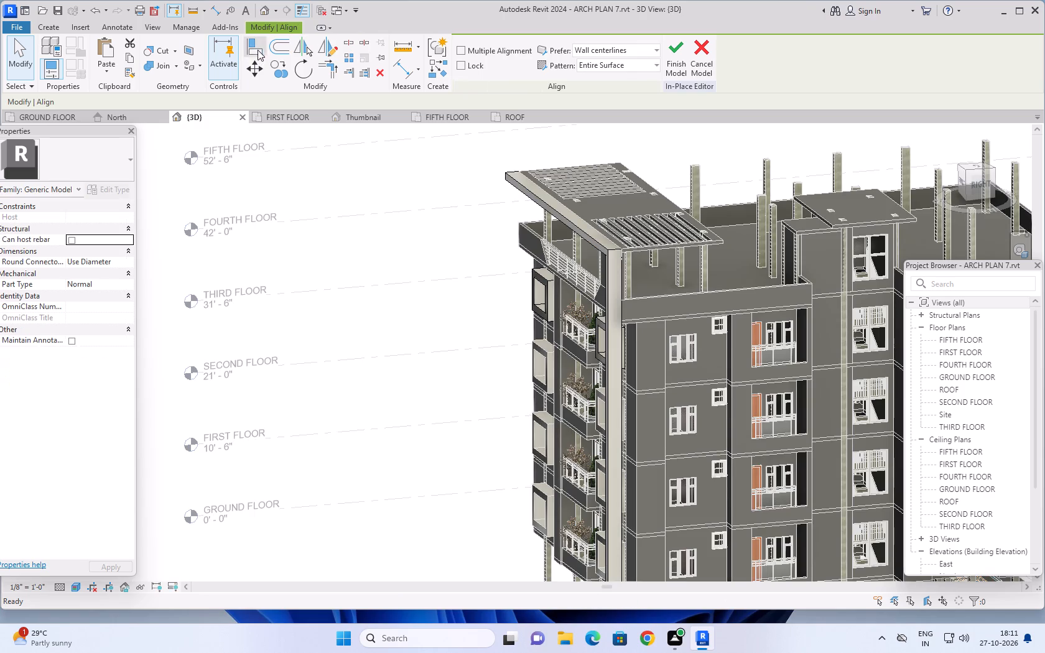
pyautogui.click(254, 48)
pyautogui.scroll(6, 617, 400)
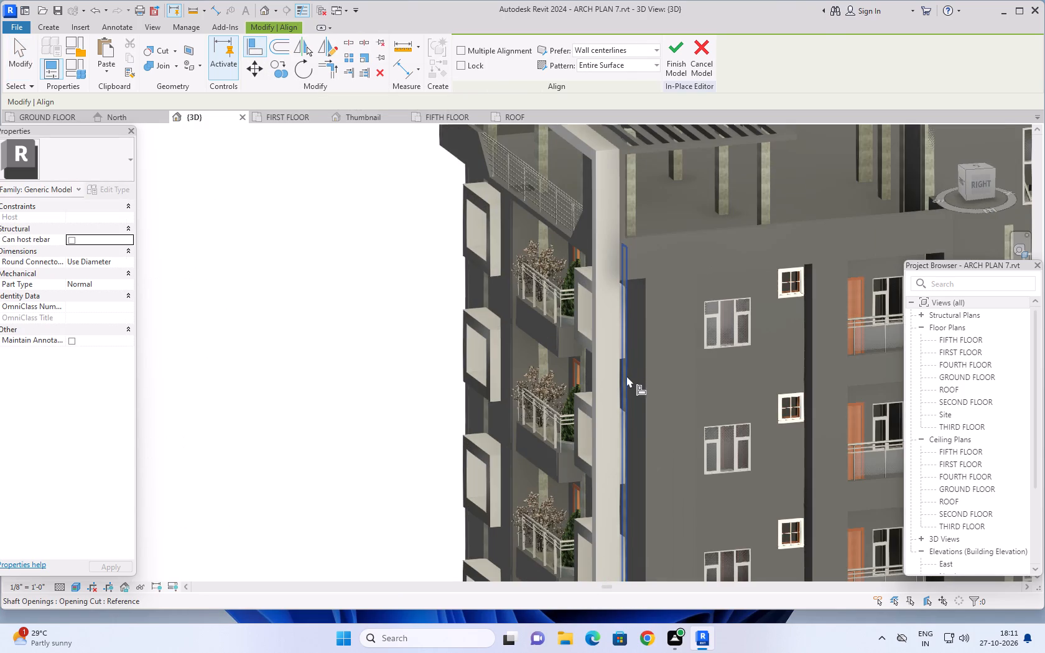
pyautogui.scroll(6, 626, 376)
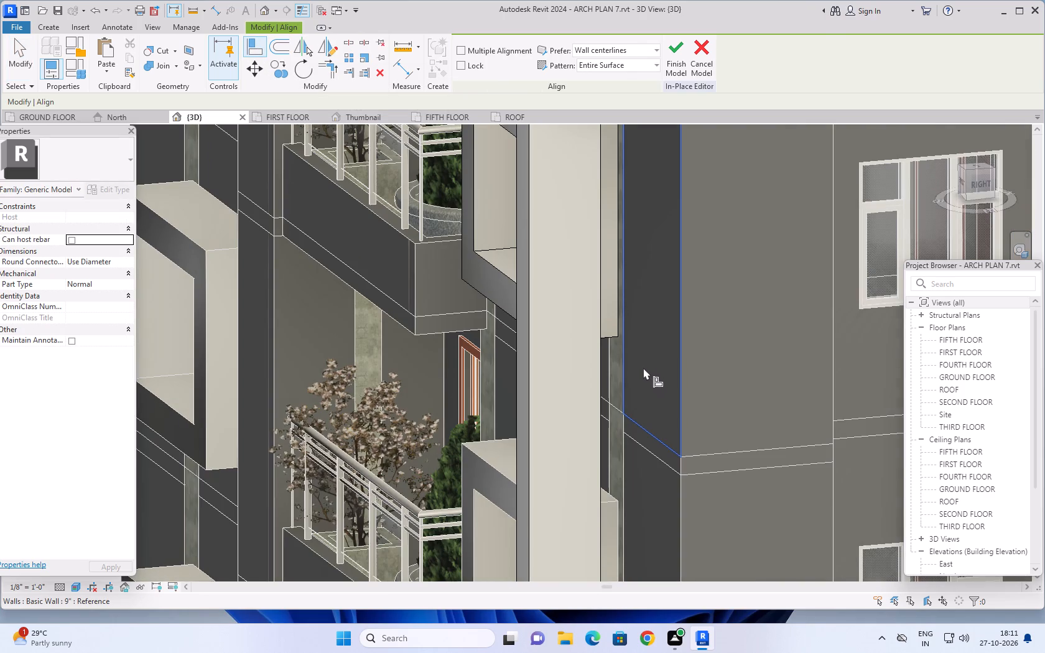
pyautogui.click(644, 368)
pyautogui.scroll(-2, 450, 432)
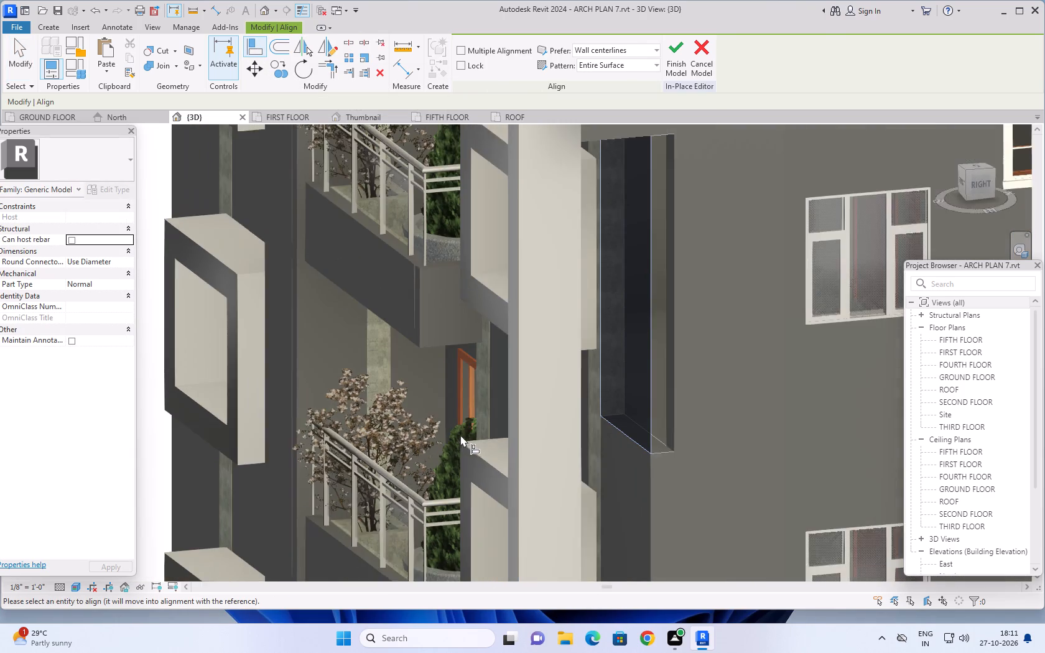
pyautogui.keyDown('shift'); pyautogui.moveTo(463, 440); pyautogui.dragTo(392, 429, button='middle'); pyautogui.keyUp('shift')
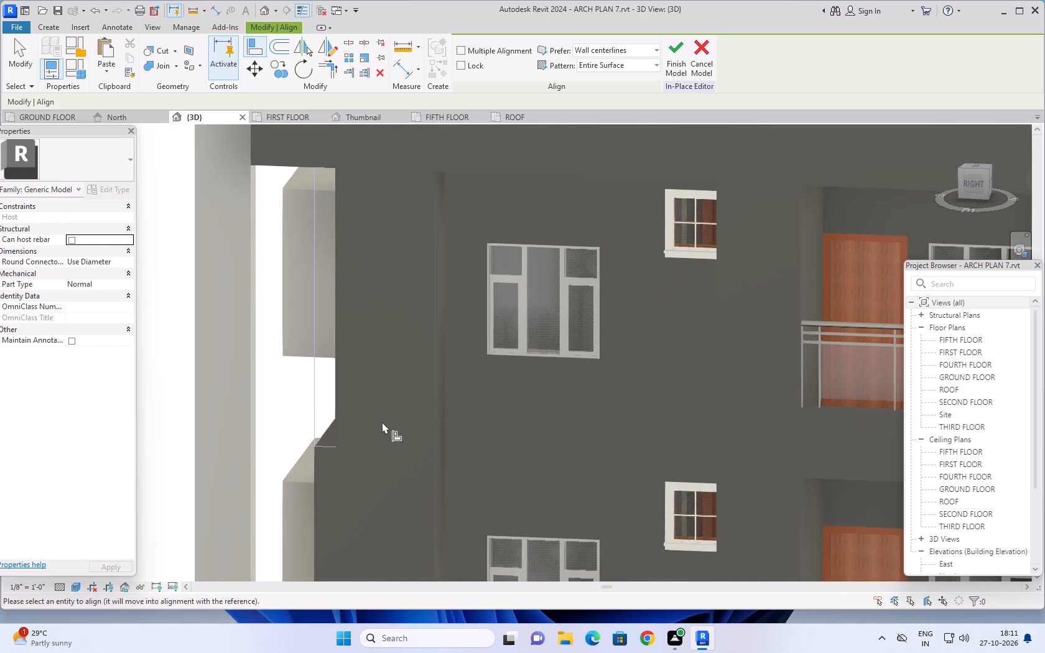
pyautogui.click(256, 320)
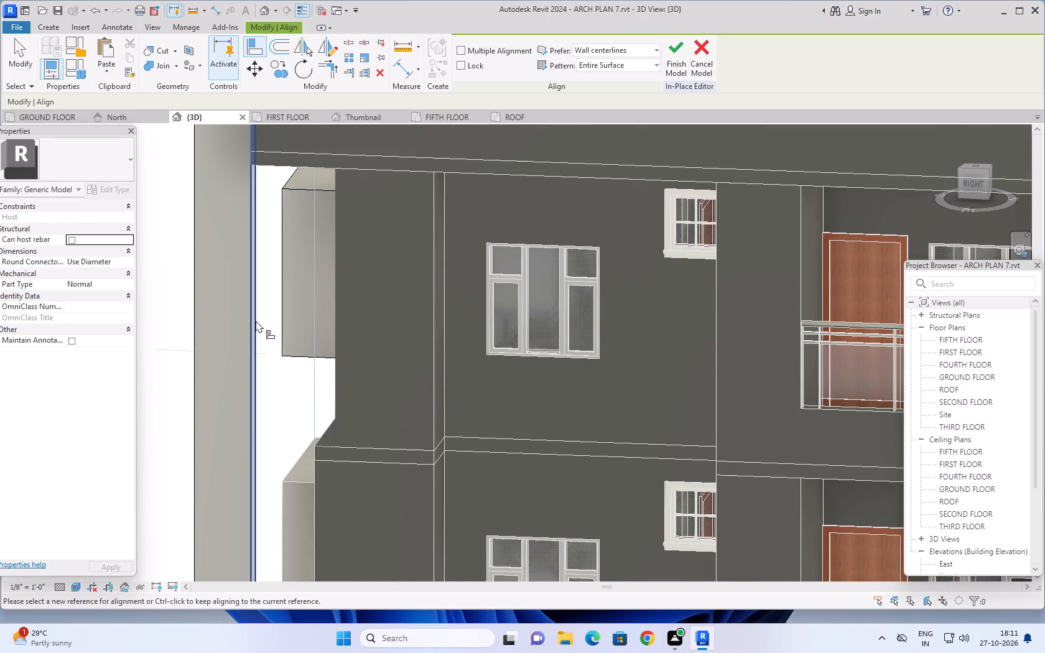
# Leave the alignment and examine the L-shaped frame and its vertical strip from the front and right side of the building.
pyautogui.scroll(-7, 281, 387)
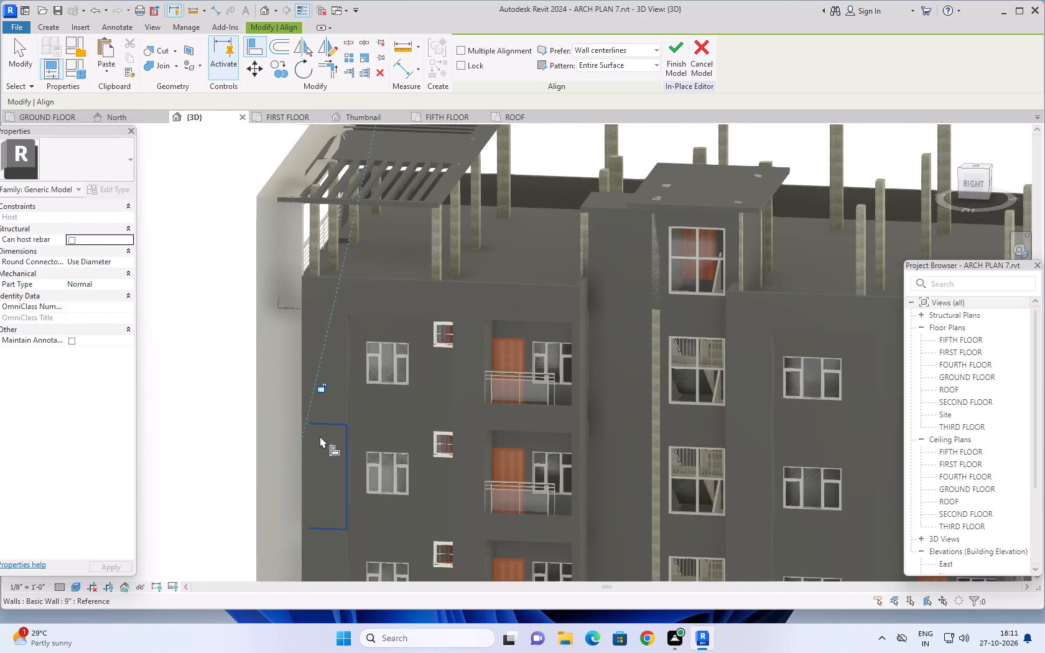
pyautogui.press('Escape')
pyautogui.press('Escape')
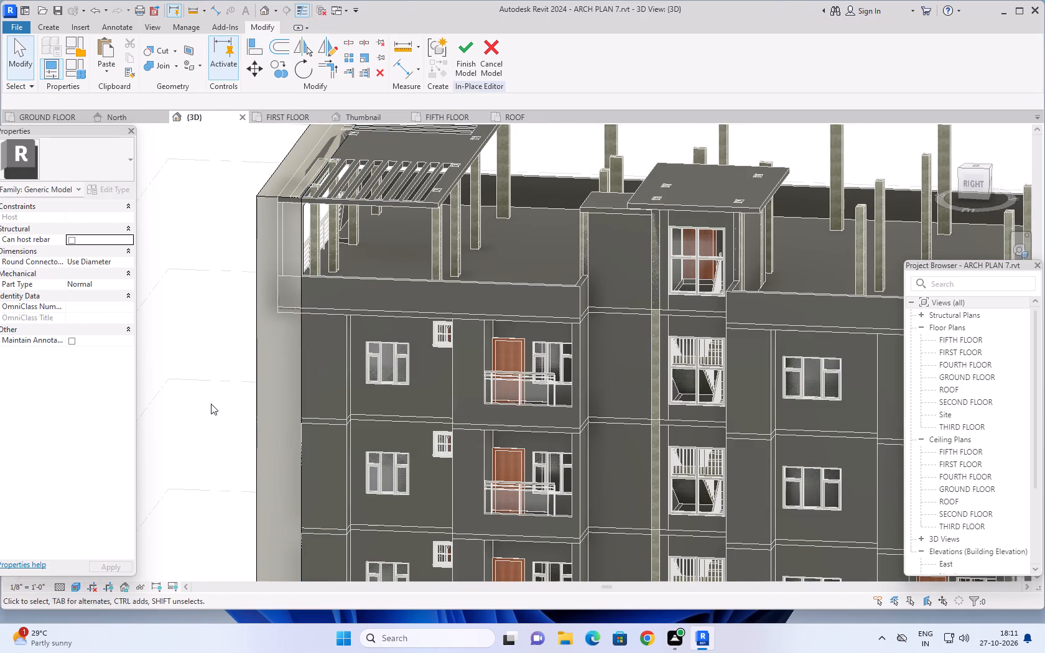
pyautogui.keyDown('shift'); pyautogui.moveTo(216, 404); pyautogui.dragTo(486, 398, button='middle'); pyautogui.keyUp('shift')
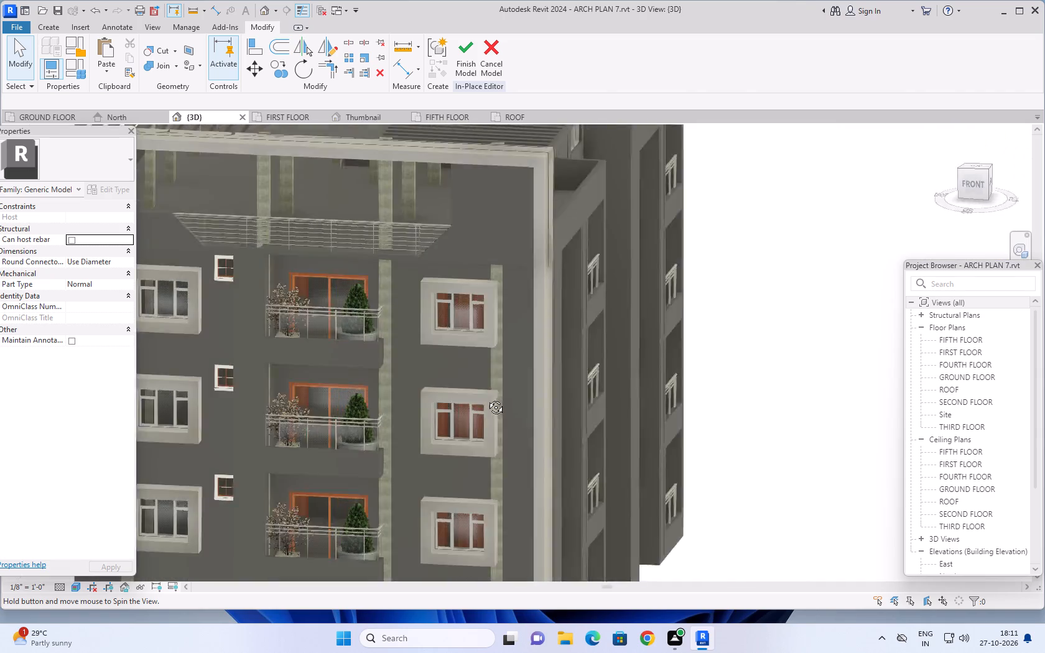
pyautogui.keyDown('shift'); pyautogui.moveTo(486, 398); pyautogui.dragTo(476, 459, button='middle'); pyautogui.keyUp('shift')
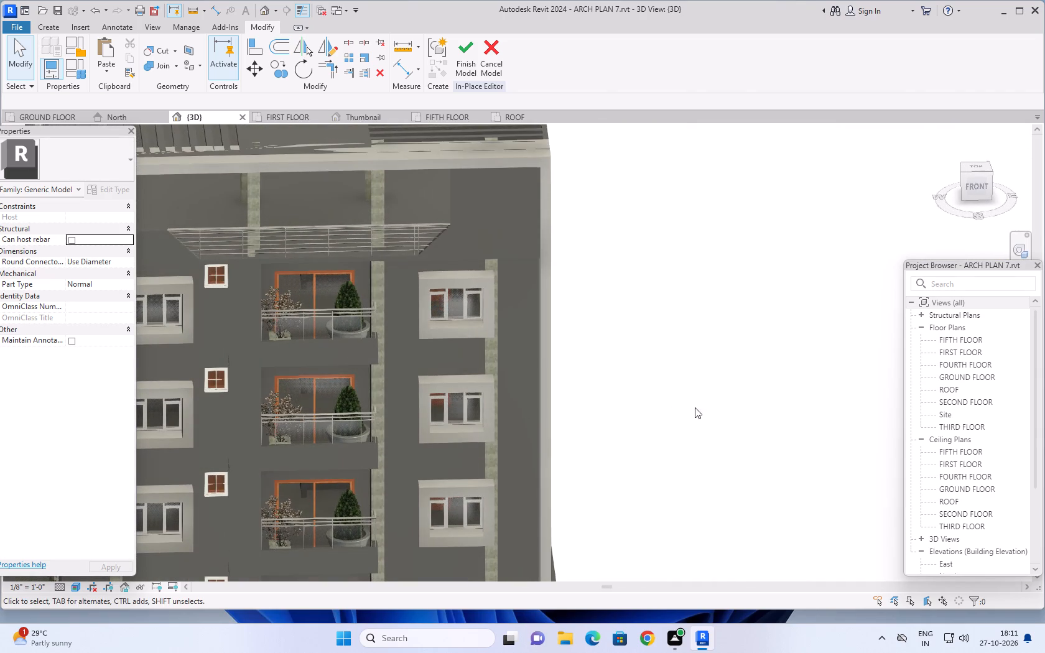
pyautogui.keyDown('shift'); pyautogui.moveTo(692, 407); pyautogui.dragTo(521, 386, button='middle'); pyautogui.keyUp('shift')
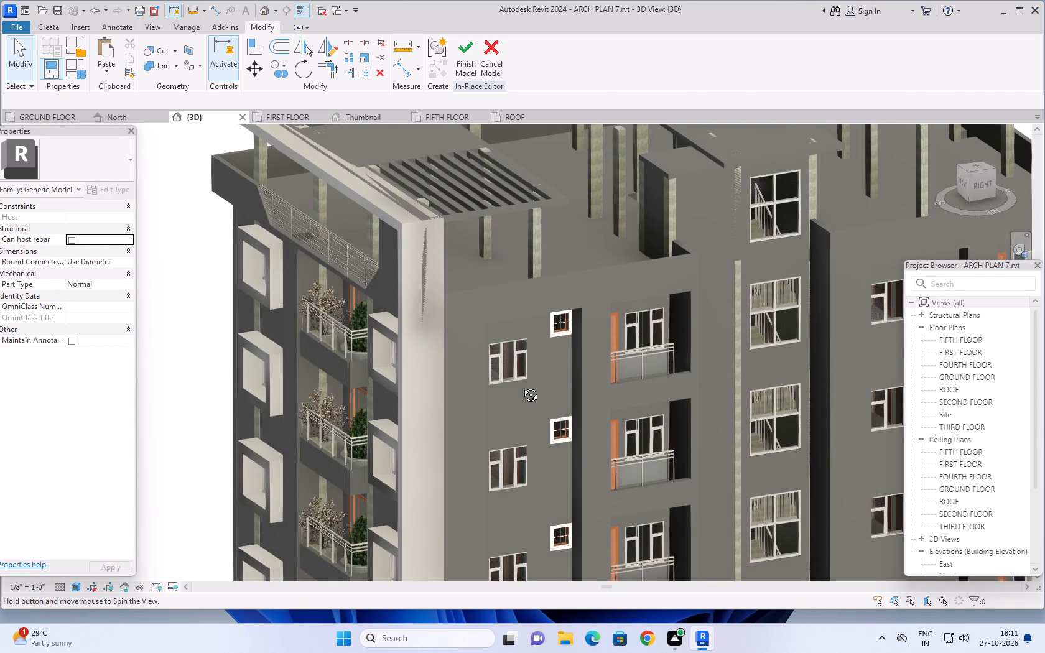
pyautogui.keyDown('shift'); pyautogui.moveTo(521, 386); pyautogui.dragTo(736, 369, button='middle'); pyautogui.keyUp('shift')
pyautogui.moveTo(694, 347); pyautogui.dragTo(730, 379, button='middle')
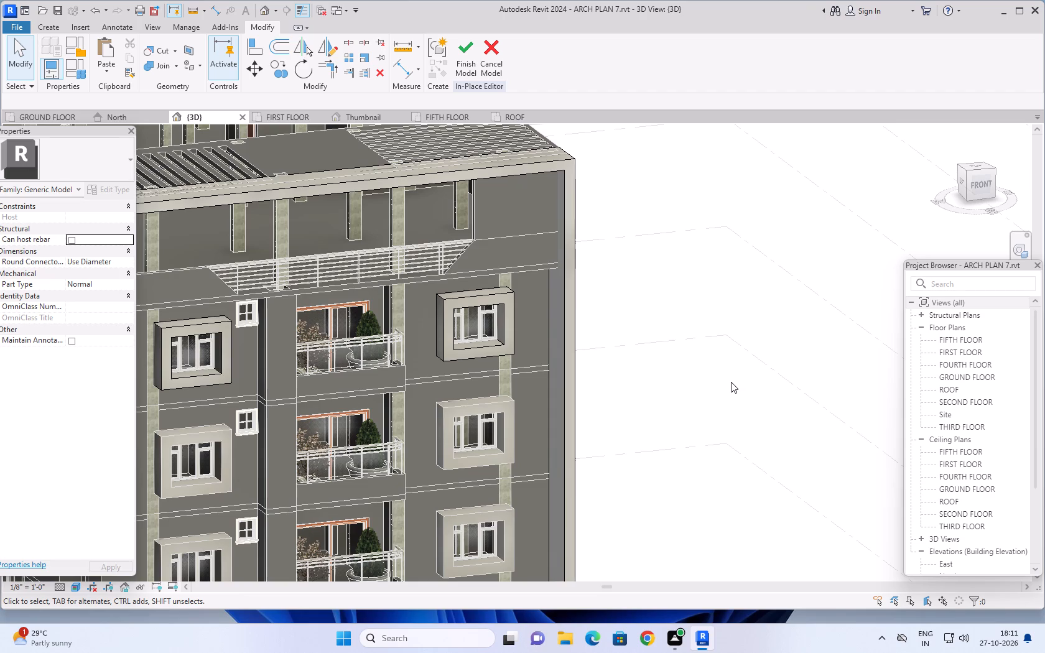
# Undo the alignment of the vertical strip's rear face.
pyautogui.hotkey('ctrl', 'z')
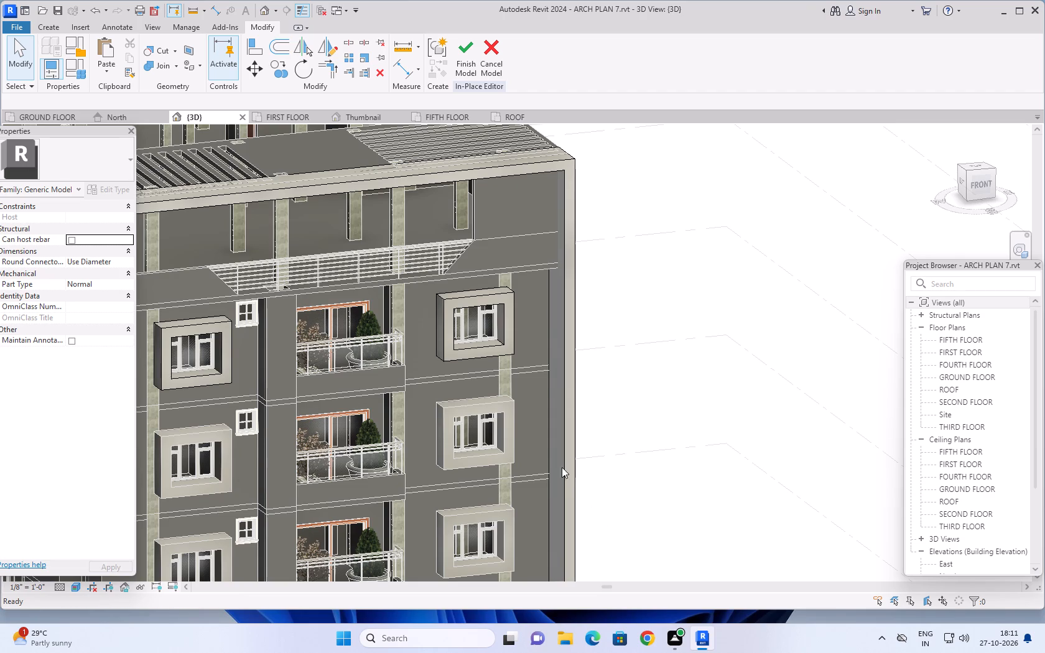
# Open the L-shaped frame extrusion's profile sketch for editing.
pyautogui.scroll(-4, 630, 390)
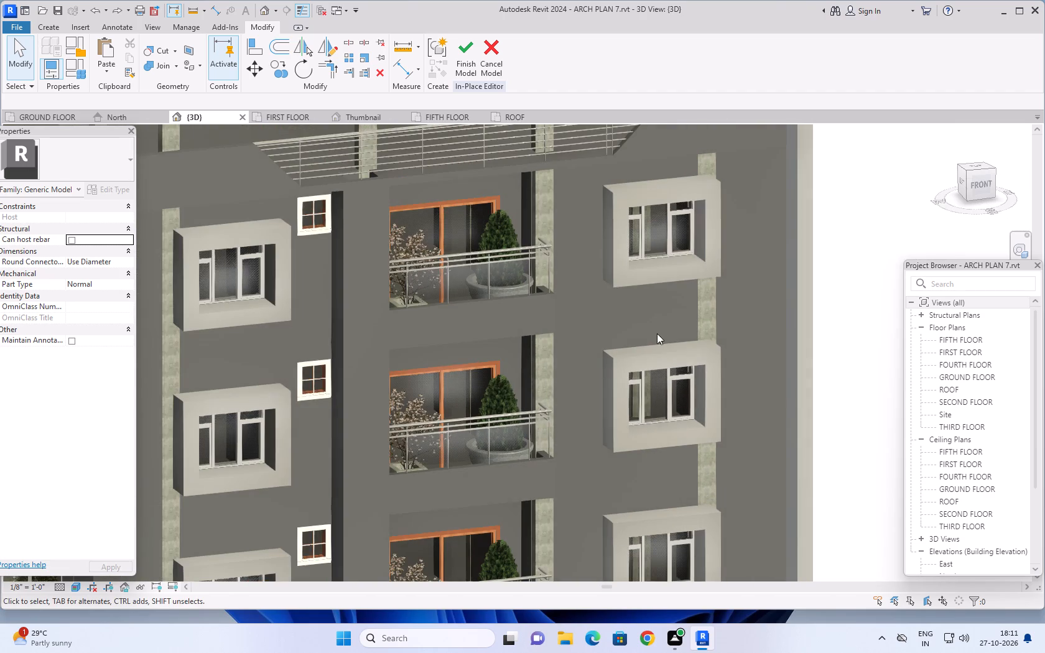
pyautogui.scroll(-3, 662, 330)
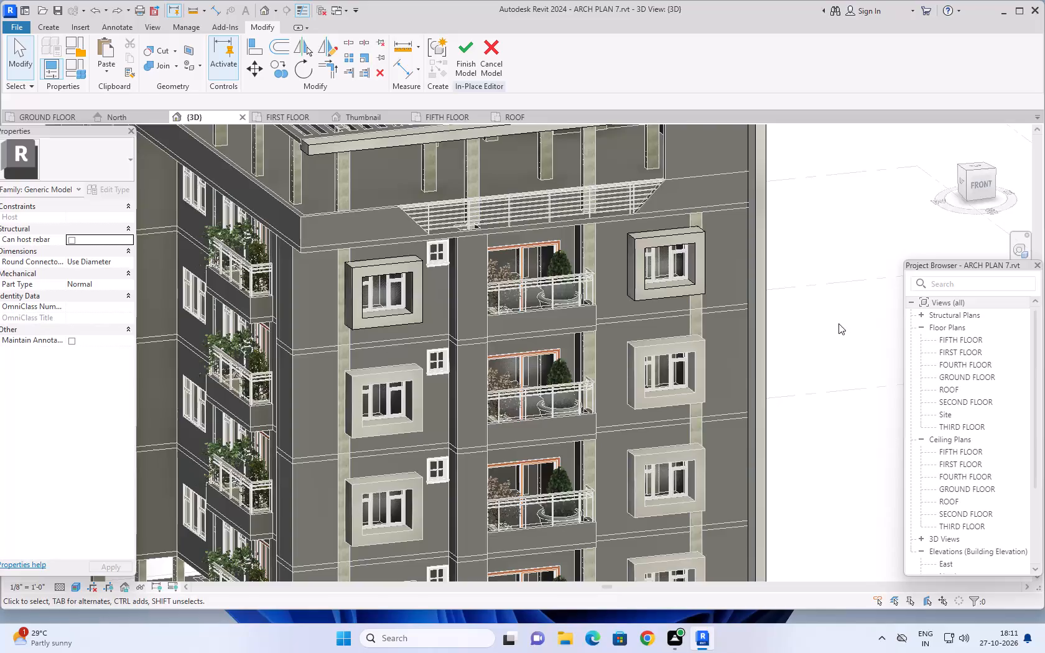
pyautogui.moveTo(835, 325); pyautogui.dragTo(710, 292, button='middle')
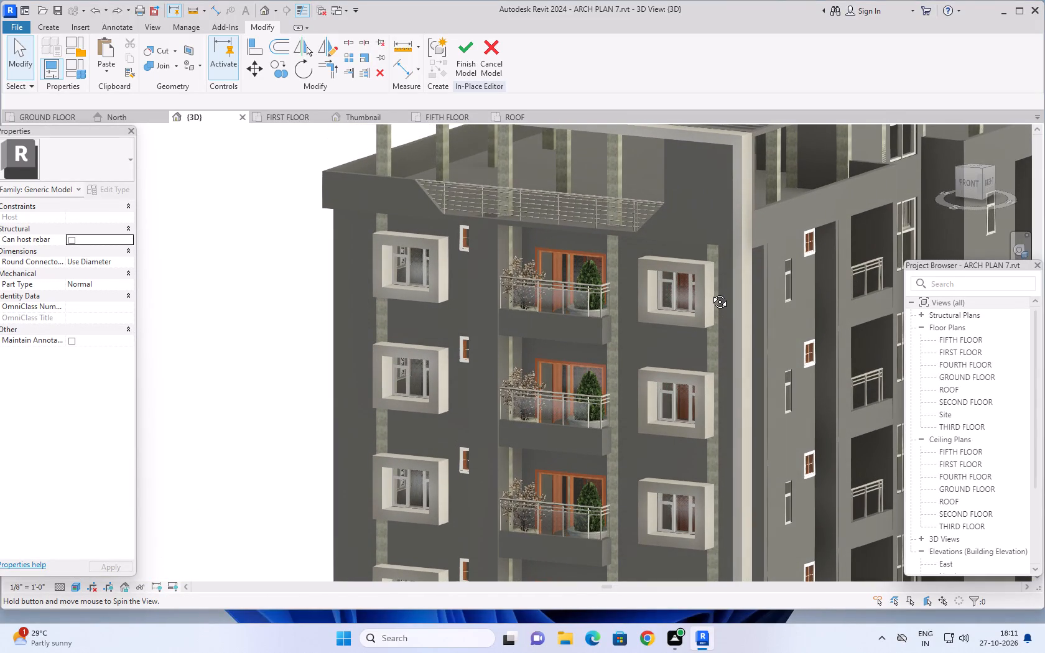
pyautogui.moveTo(710, 292); pyautogui.dragTo(709, 297, button='middle')
pyautogui.moveTo(709, 297); pyautogui.dragTo(699, 307, button='middle')
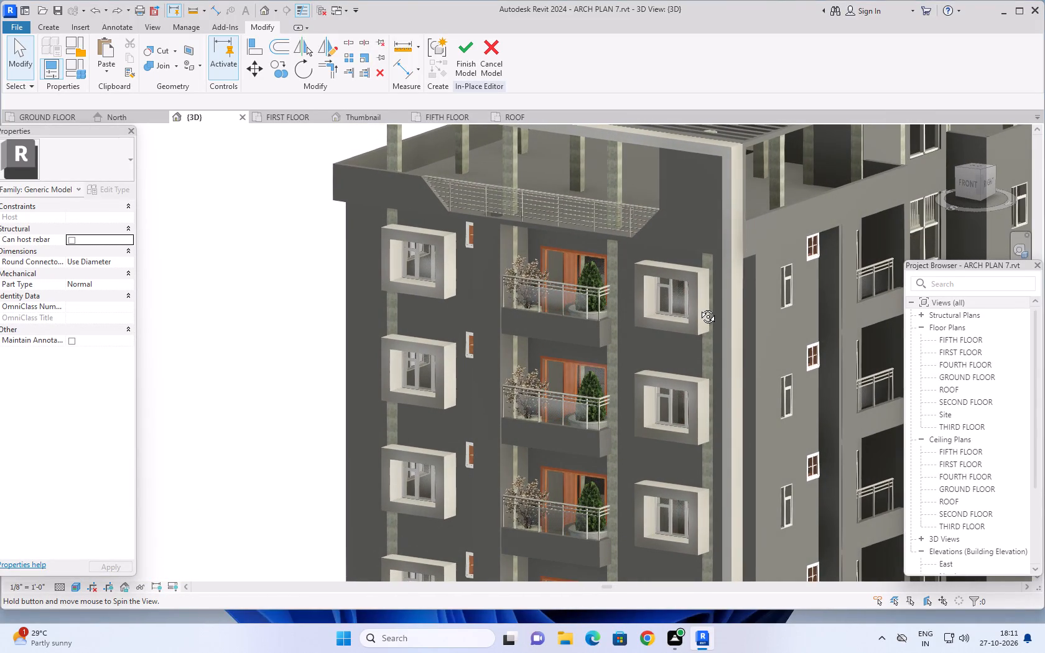
pyautogui.moveTo(699, 307); pyautogui.dragTo(742, 299, button='middle')
pyautogui.scroll(-2, 745, 308)
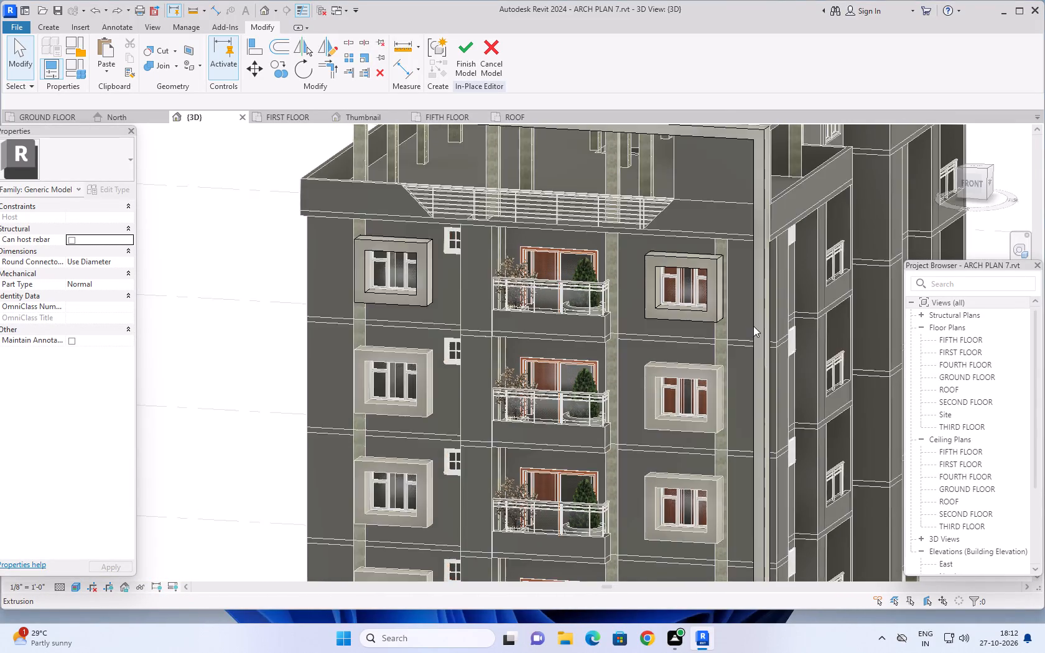
pyautogui.scroll(-2, 755, 330)
pyautogui.moveTo(761, 341); pyautogui.dragTo(753, 317, button='middle')
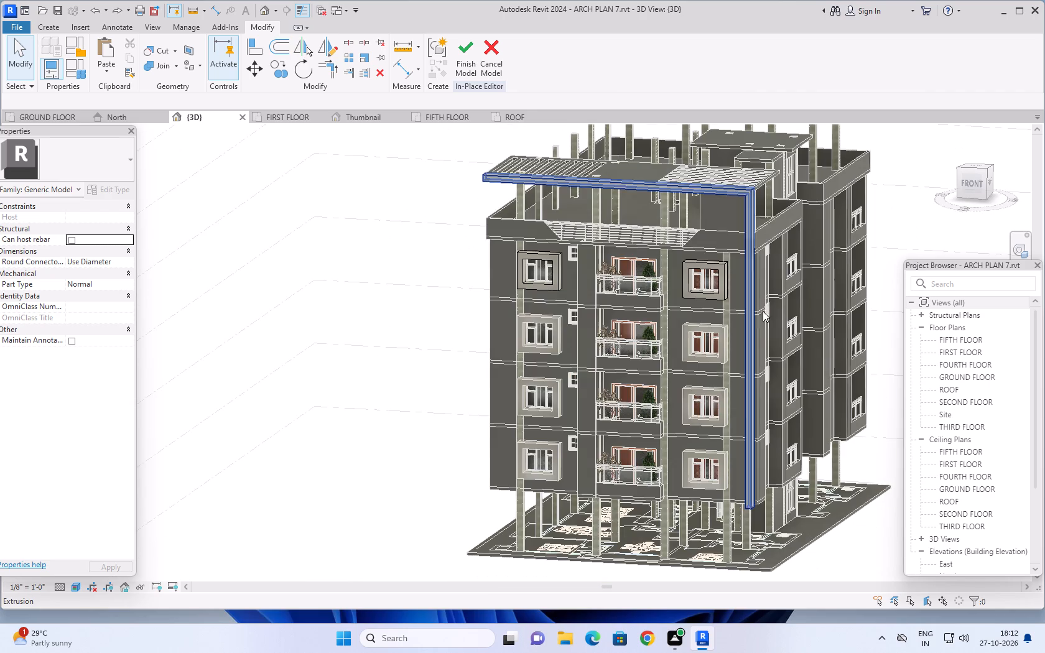
pyautogui.scroll(3, 760, 340)
pyautogui.click(747, 340)
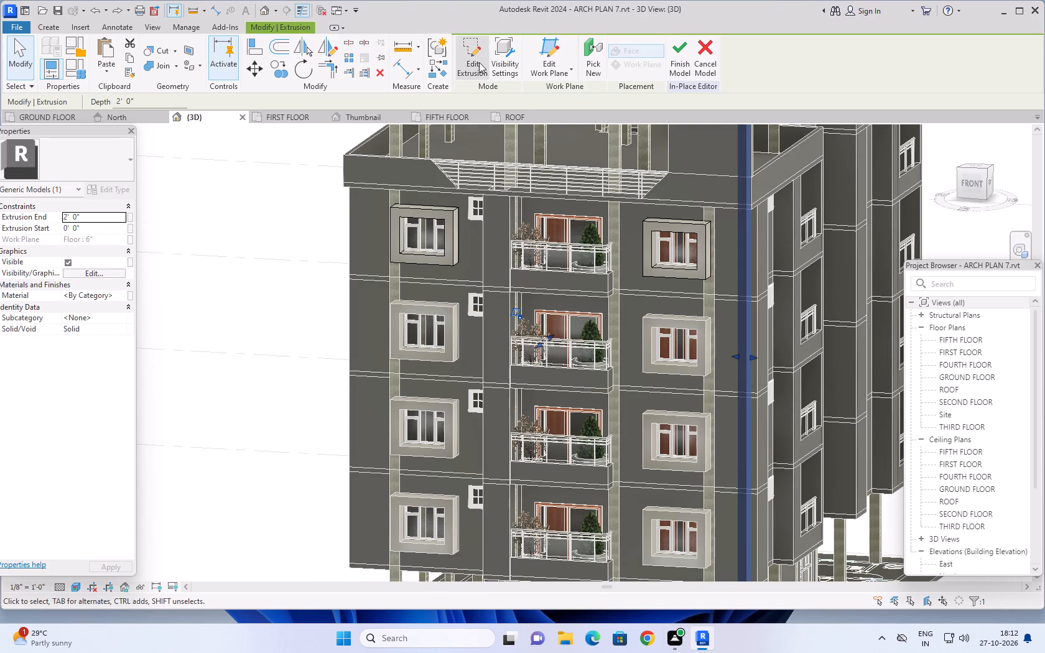
pyautogui.click(469, 51)
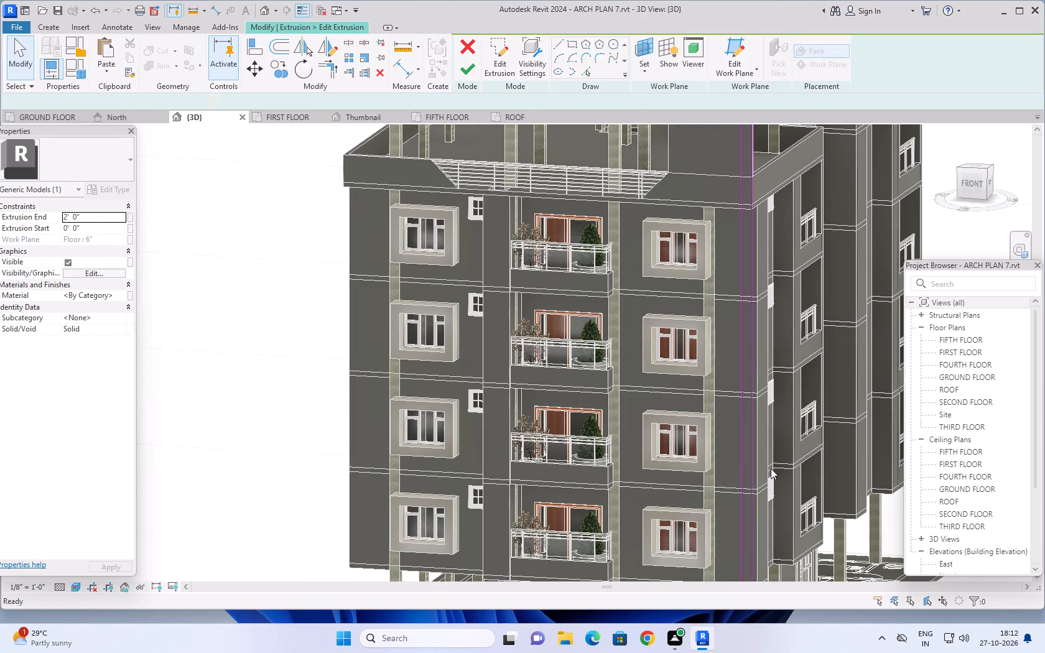
# Align the bottom line of the vertical strip in the sketch to the 6" floor slab edge at the front parapet's base.
pyautogui.moveTo(302, 324); pyautogui.dragTo(302, 323, button='middle')
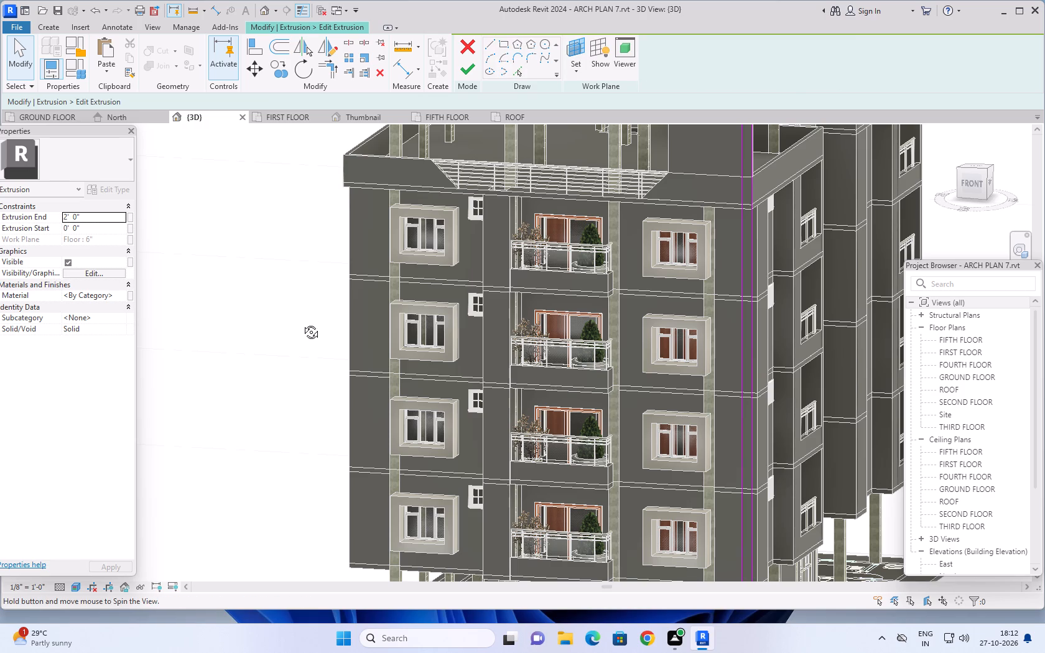
pyautogui.moveTo(302, 323); pyautogui.dragTo(338, 313, button='middle')
pyautogui.keyDown('shift'); pyautogui.middleClick(345, 310); pyautogui.keyUp('shift')
pyautogui.keyDown('shift'); pyautogui.moveTo(348, 310); pyautogui.dragTo(368, 310, button='middle'); pyautogui.keyUp('shift')
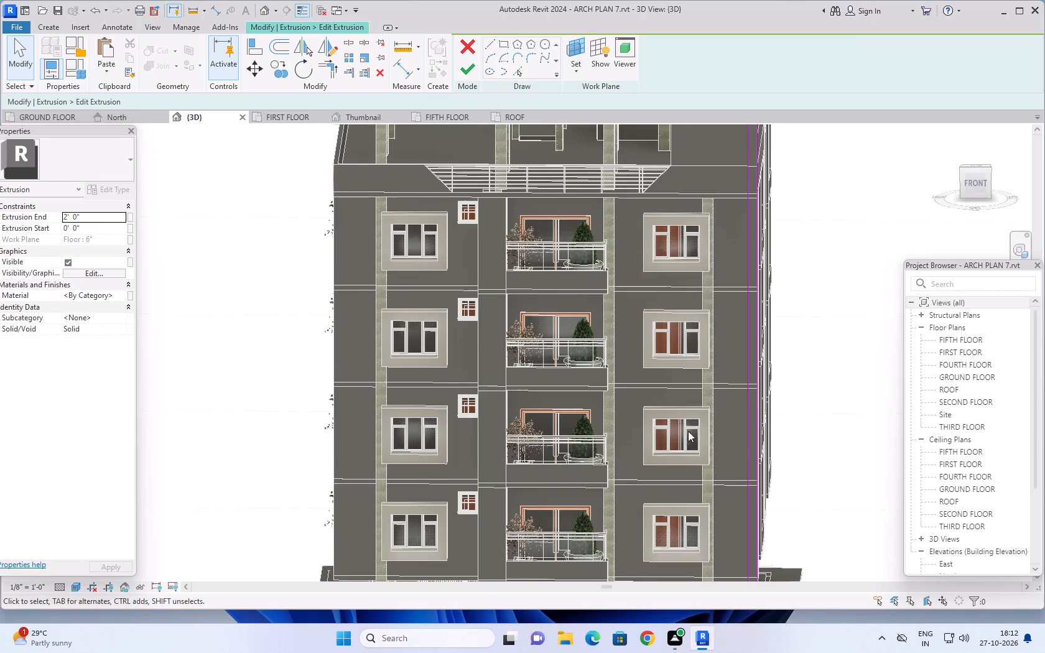
pyautogui.moveTo(805, 418); pyautogui.dragTo(761, 409, button='middle')
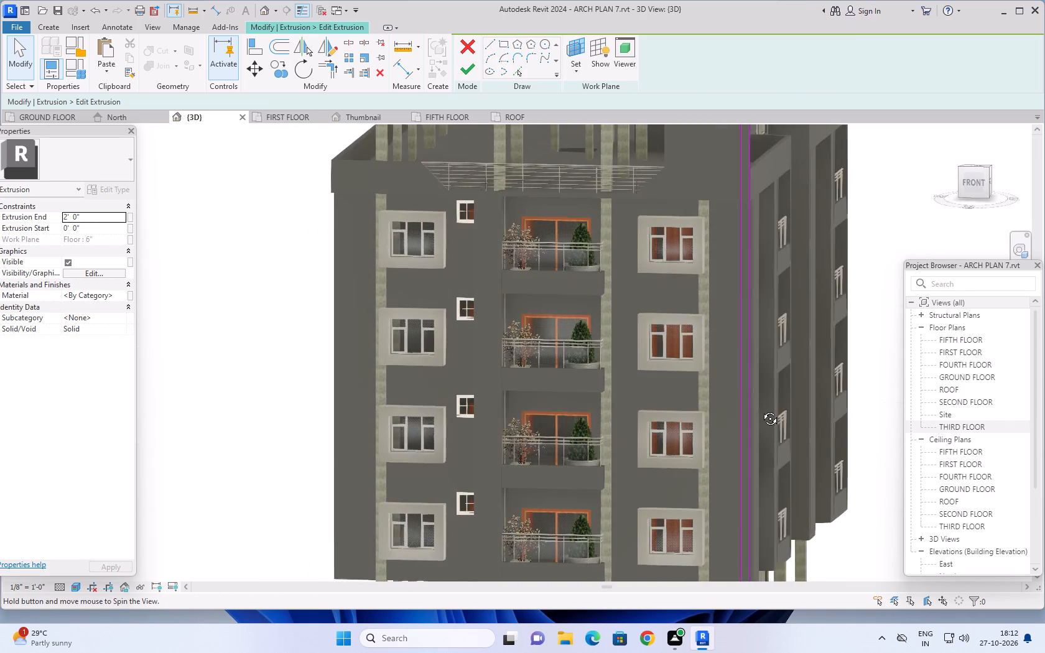
pyautogui.moveTo(761, 409); pyautogui.dragTo(790, 410, button='middle')
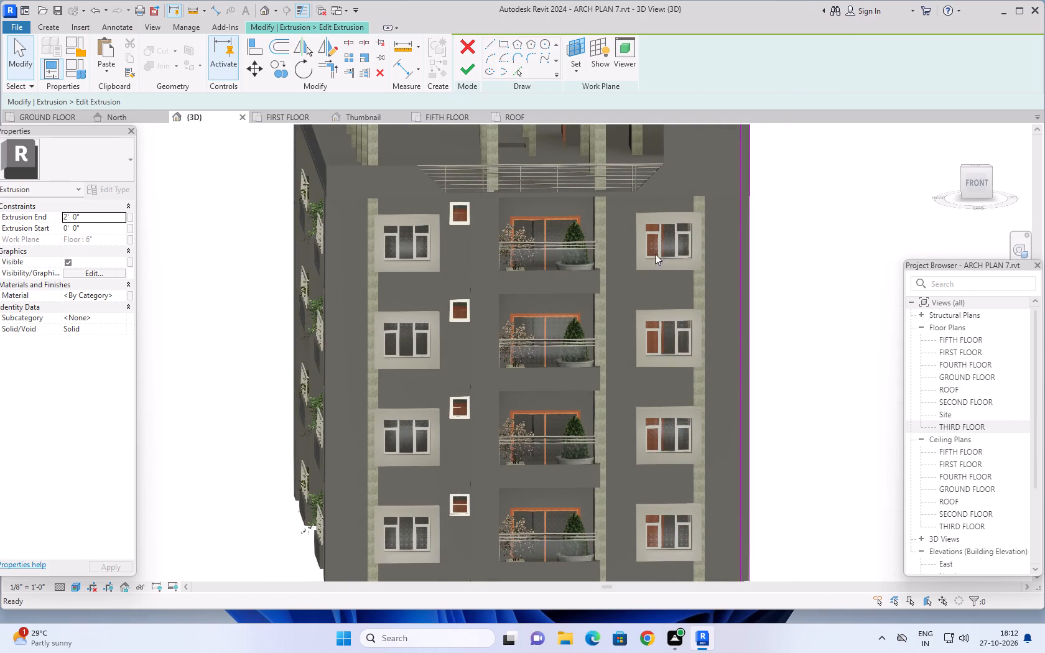
pyautogui.click(251, 47)
pyautogui.scroll(3, 809, 226)
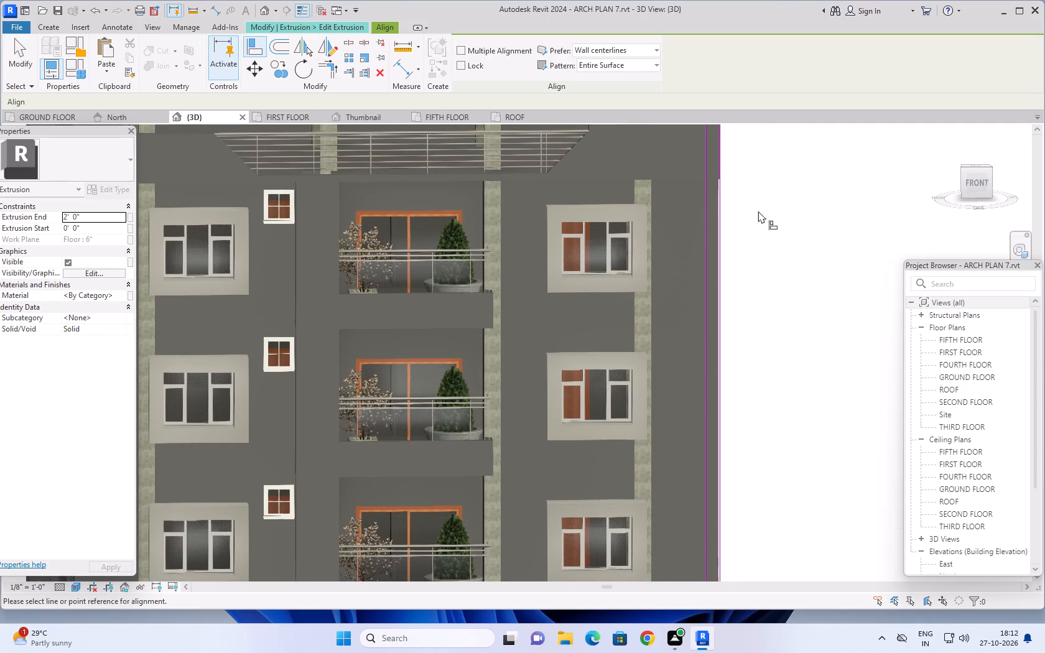
pyautogui.click(715, 178)
pyautogui.scroll(-3, 800, 361)
pyautogui.moveTo(794, 397); pyautogui.dragTo(791, 327, button='middle')
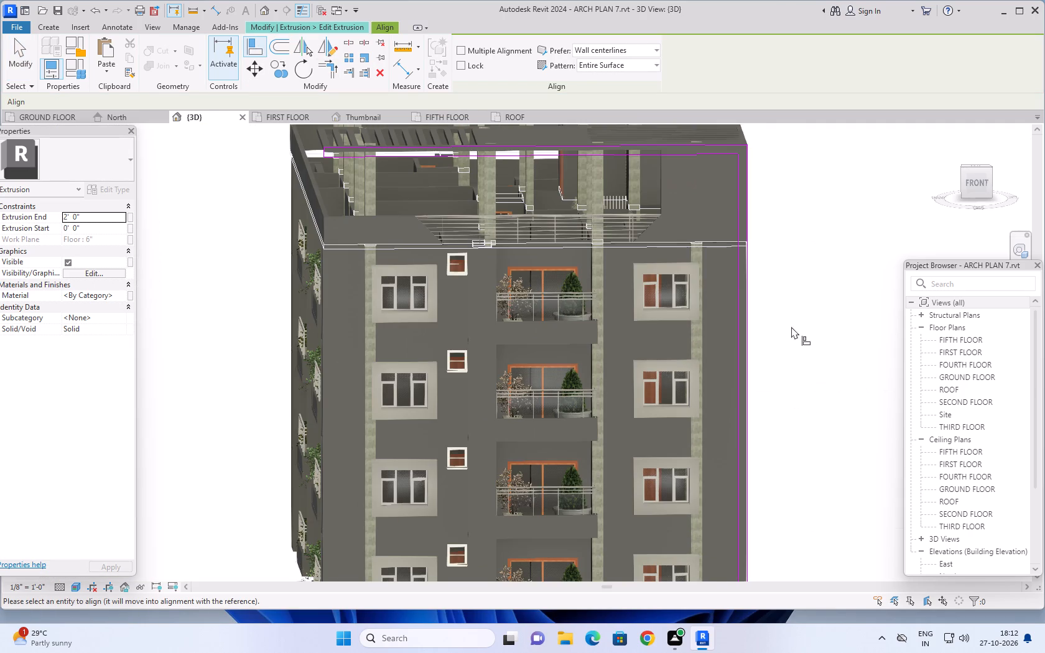
pyautogui.moveTo(791, 327); pyautogui.dragTo(789, 252, button='middle')
pyautogui.scroll(-2, 783, 486)
pyautogui.moveTo(783, 484); pyautogui.dragTo(779, 419, button='middle')
pyautogui.scroll(10, 749, 442)
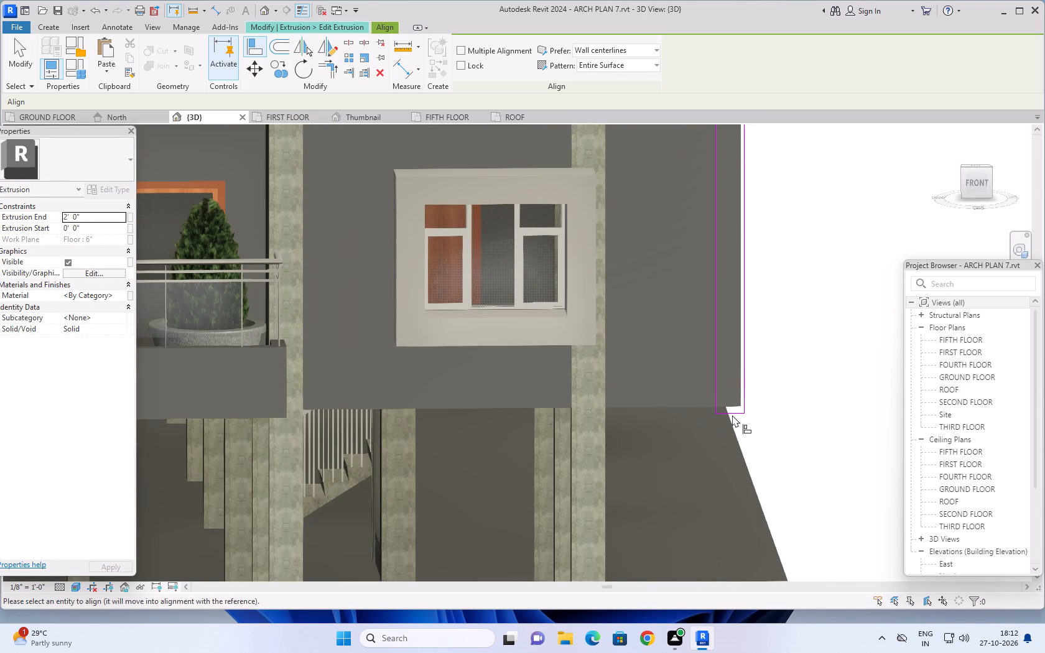
pyautogui.click(731, 412)
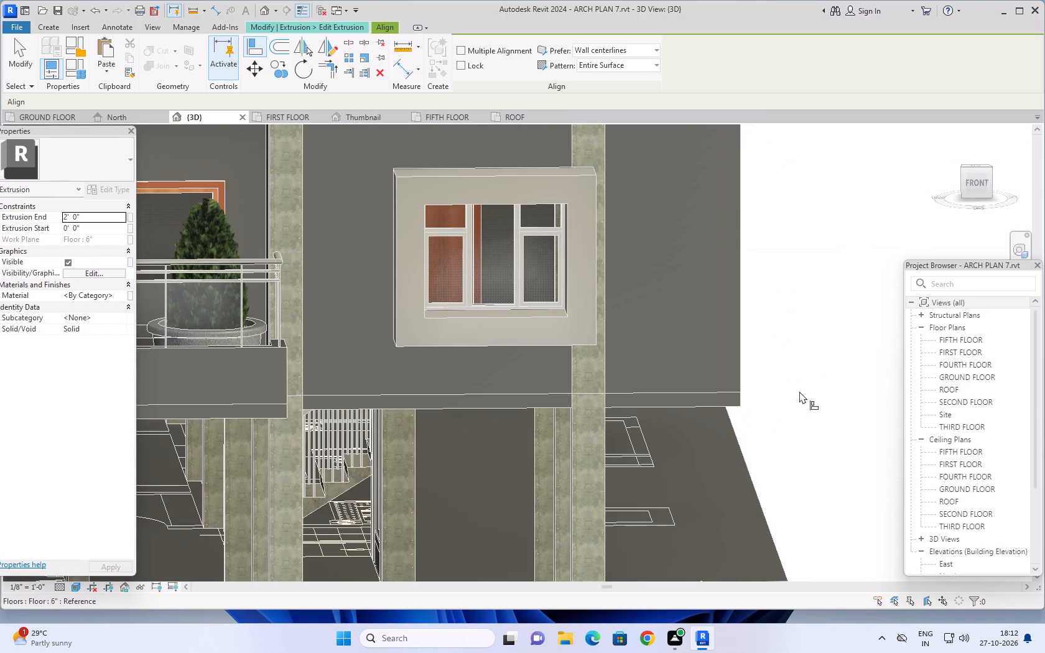
# Check the shortened L-shaped profile against the front parapet and finish the extrusion sketch.
pyautogui.scroll(-11, 796, 317)
pyautogui.scroll(-2, 815, 229)
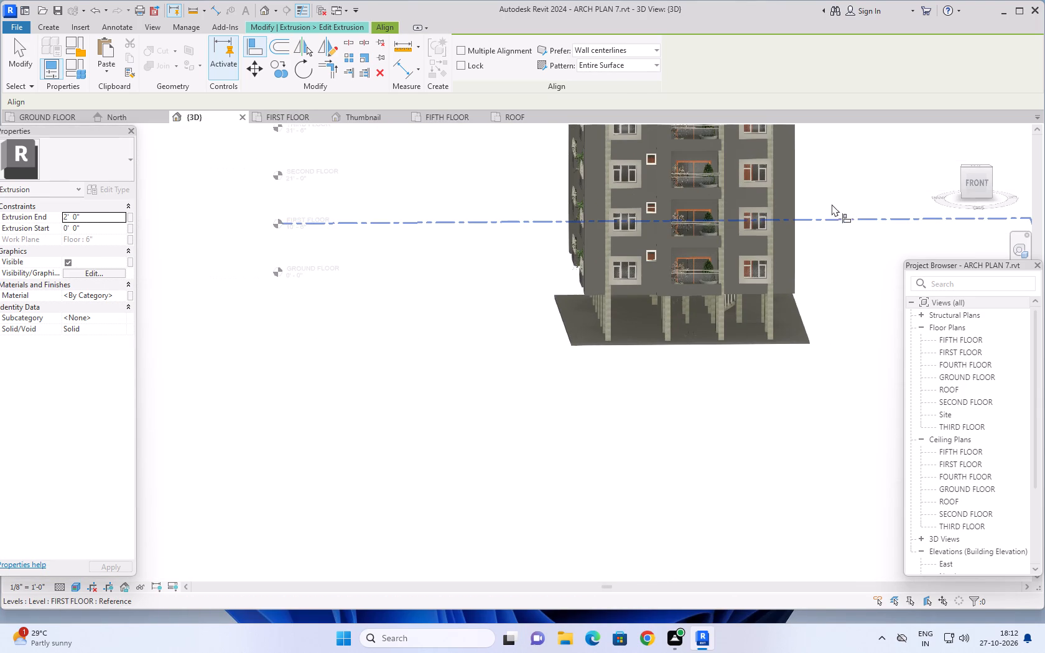
pyautogui.moveTo(832, 204); pyautogui.dragTo(745, 414, button='middle')
pyautogui.scroll(-1, 802, 269)
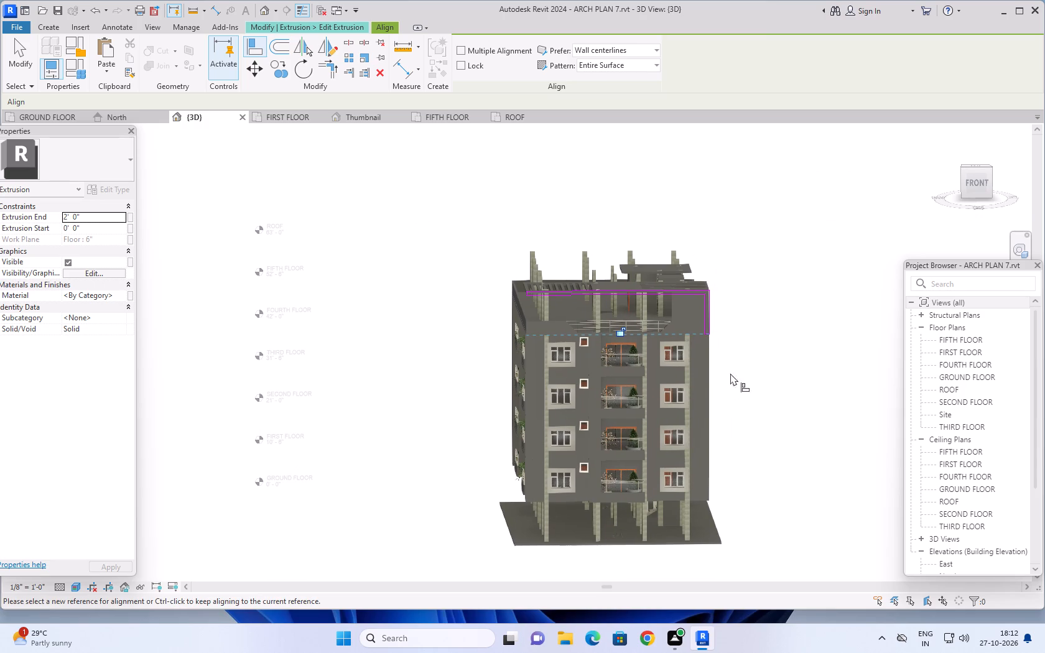
pyautogui.scroll(5, 716, 333)
pyautogui.moveTo(732, 372); pyautogui.dragTo(727, 346, button='middle')
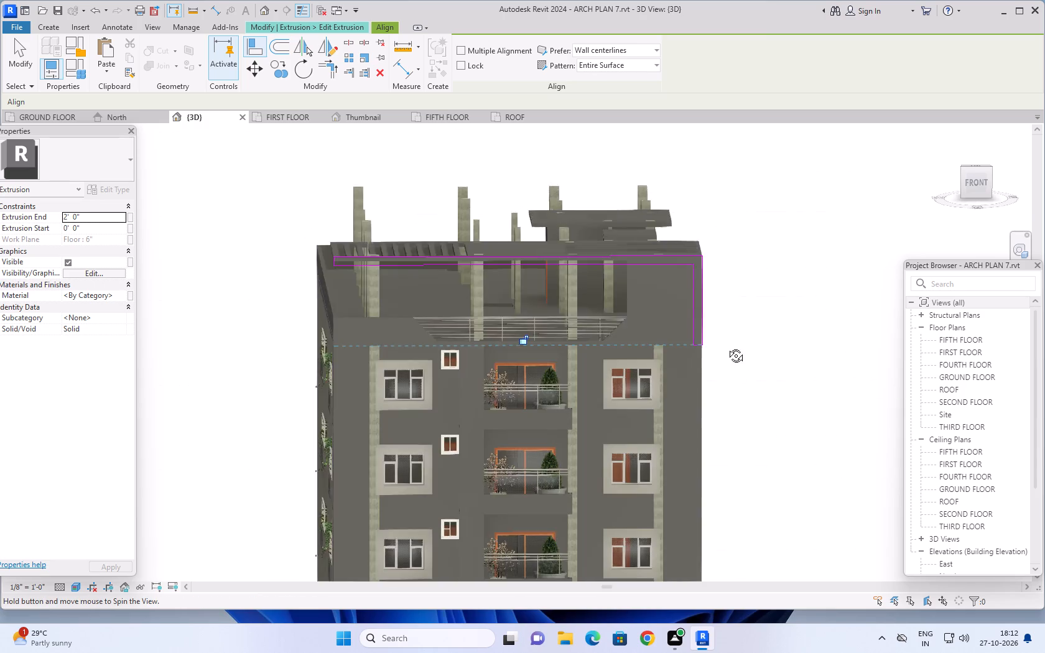
pyautogui.moveTo(727, 346); pyautogui.dragTo(723, 283, button='middle')
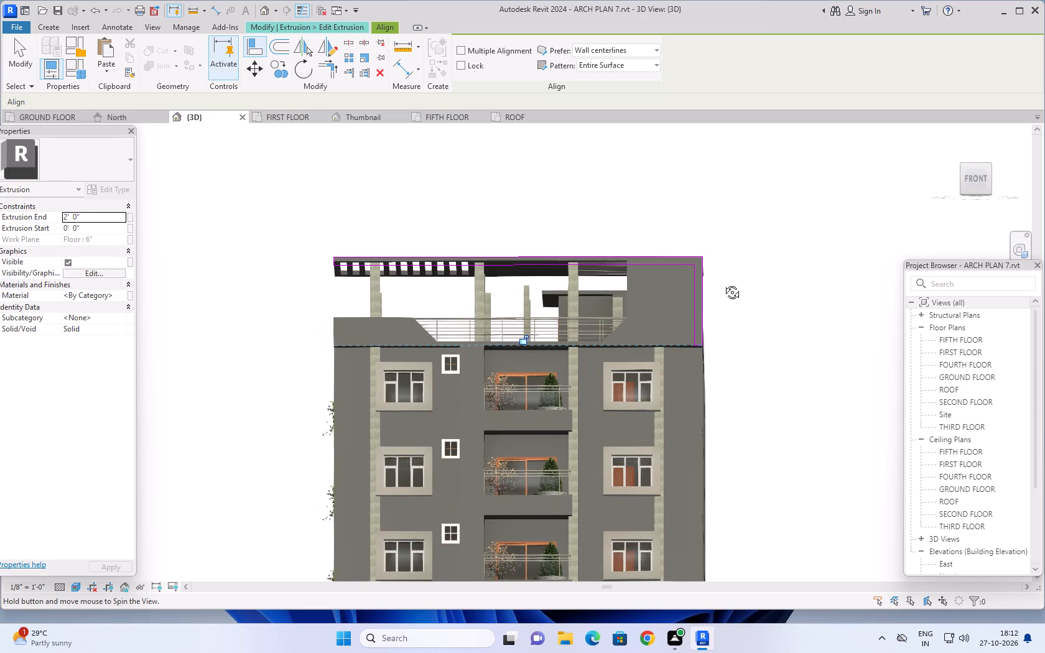
pyautogui.moveTo(723, 283); pyautogui.dragTo(720, 295, button='middle')
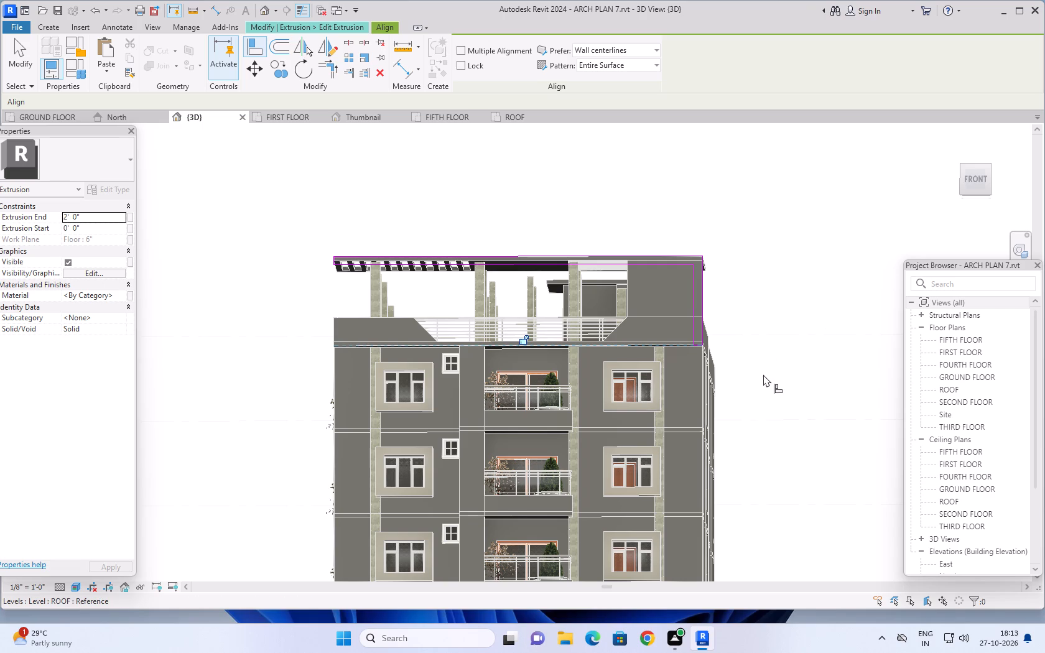
pyautogui.click(57, 30)
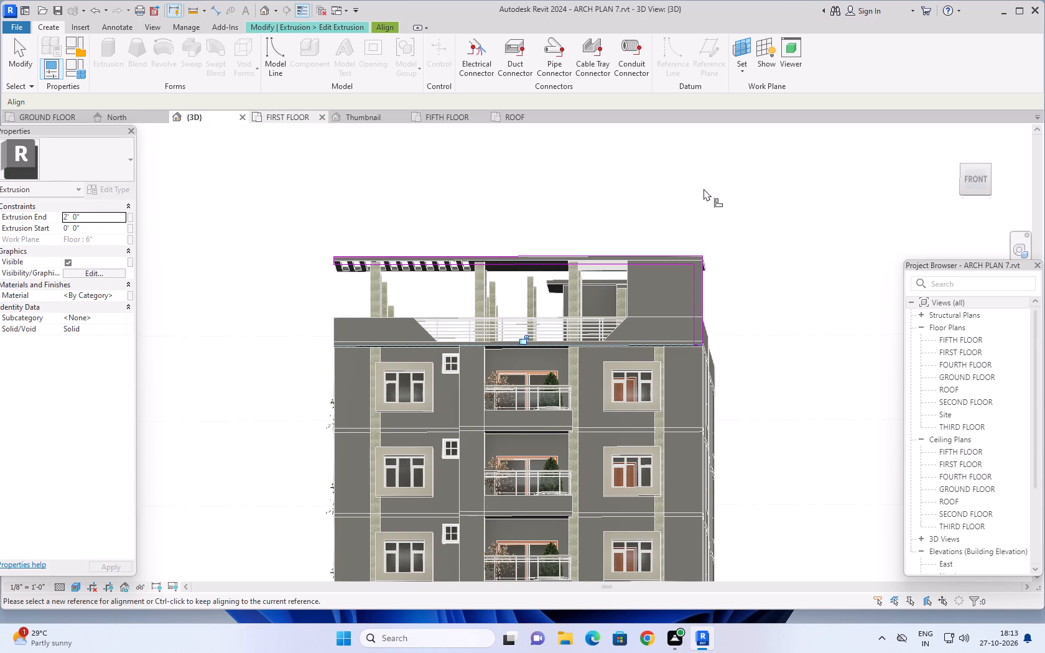
pyautogui.click(335, 27)
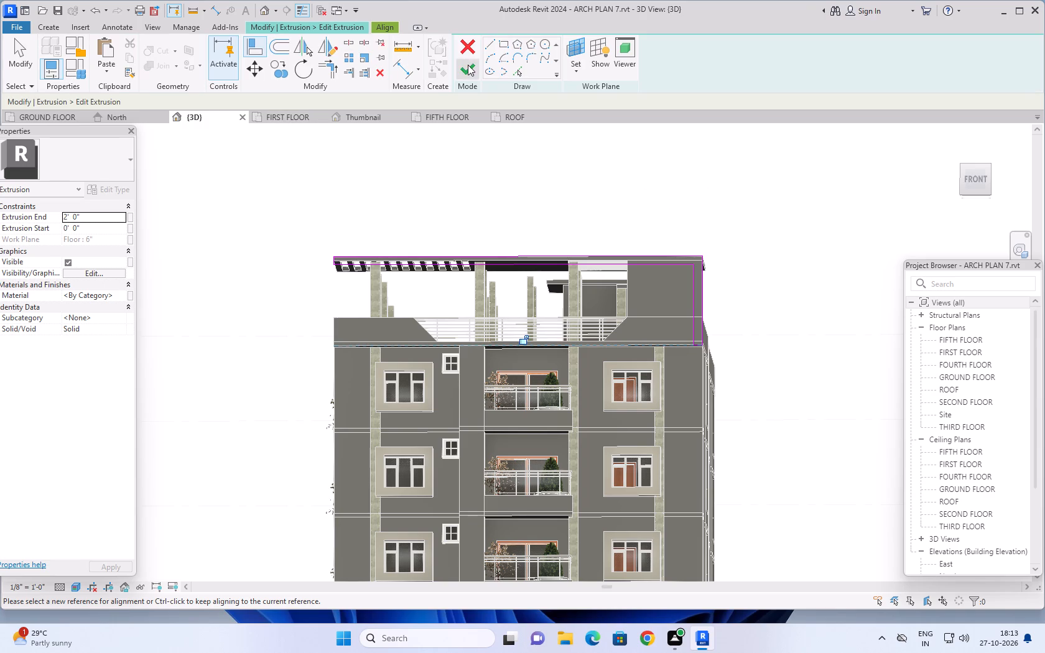
pyautogui.click(468, 65)
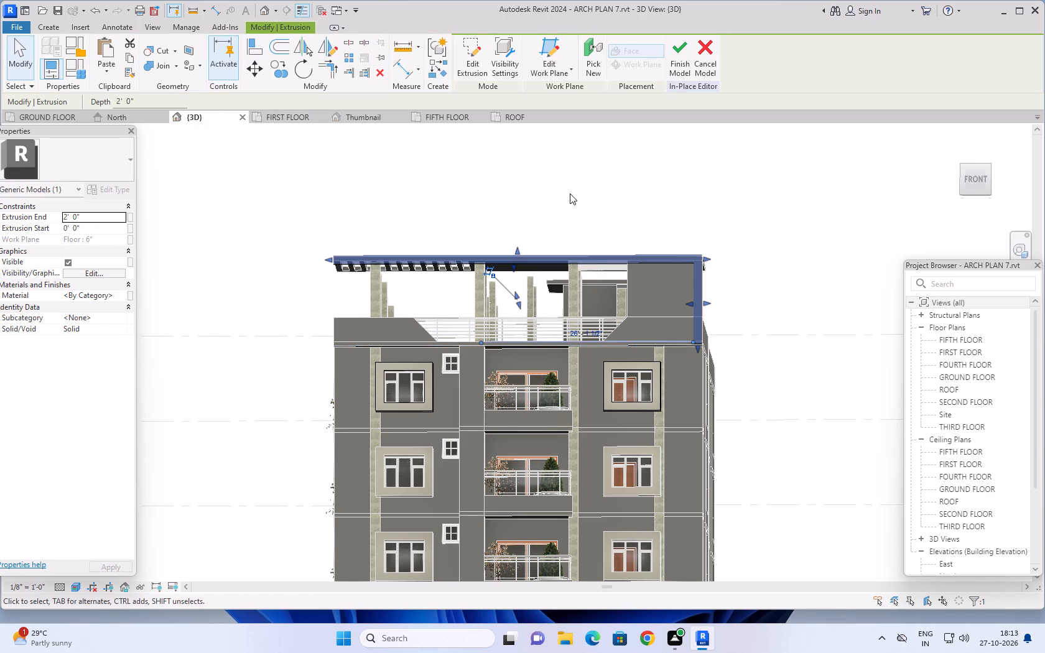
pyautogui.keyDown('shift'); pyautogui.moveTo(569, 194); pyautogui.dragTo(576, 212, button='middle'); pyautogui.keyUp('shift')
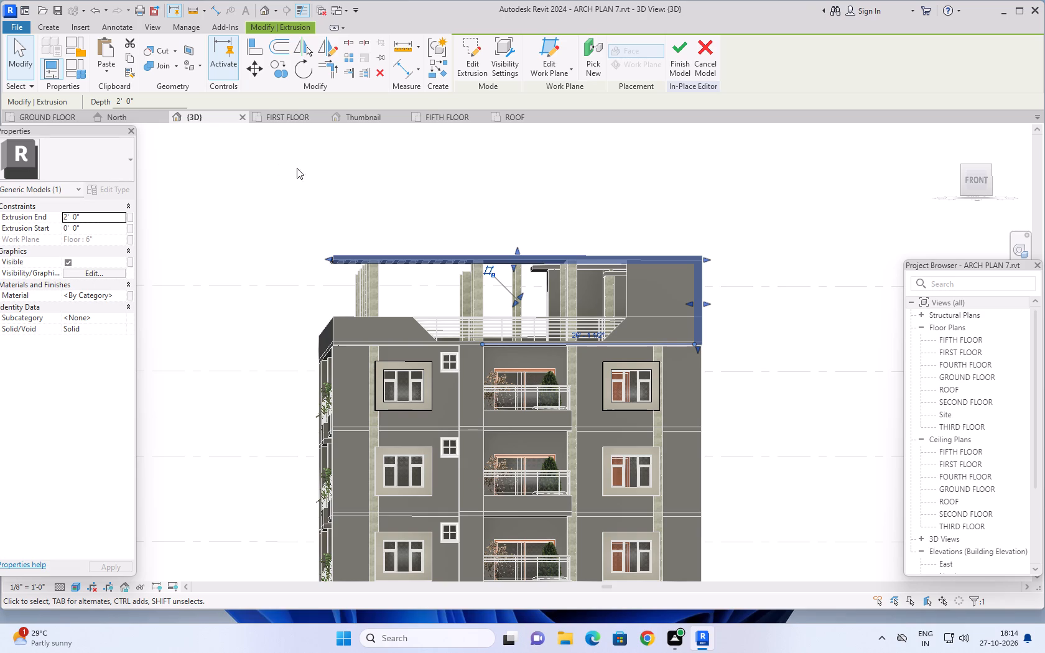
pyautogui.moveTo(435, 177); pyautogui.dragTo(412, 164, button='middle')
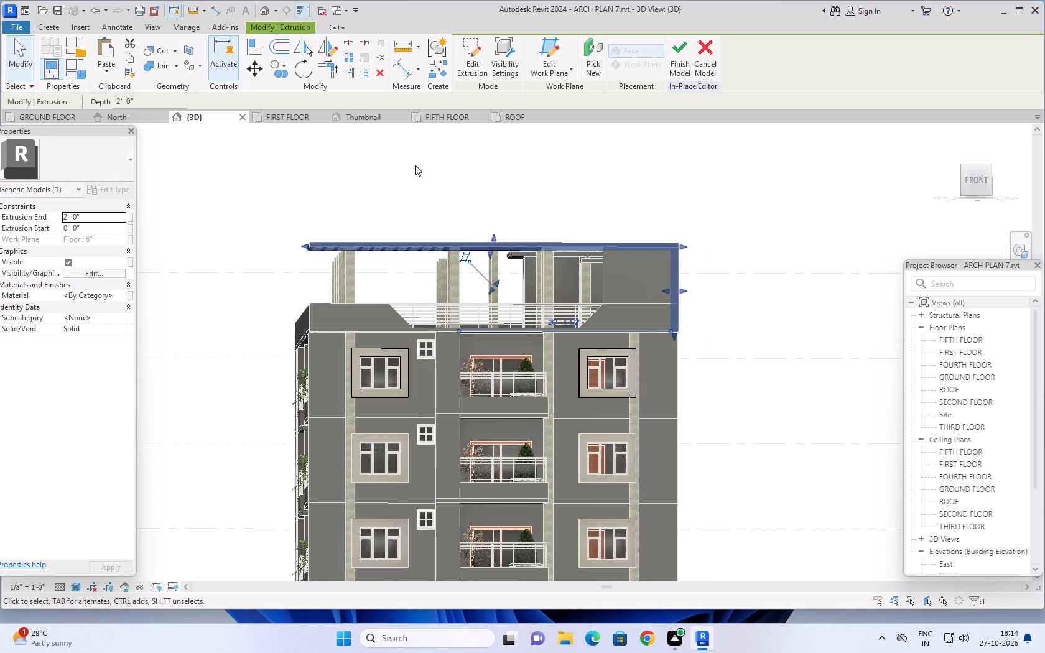
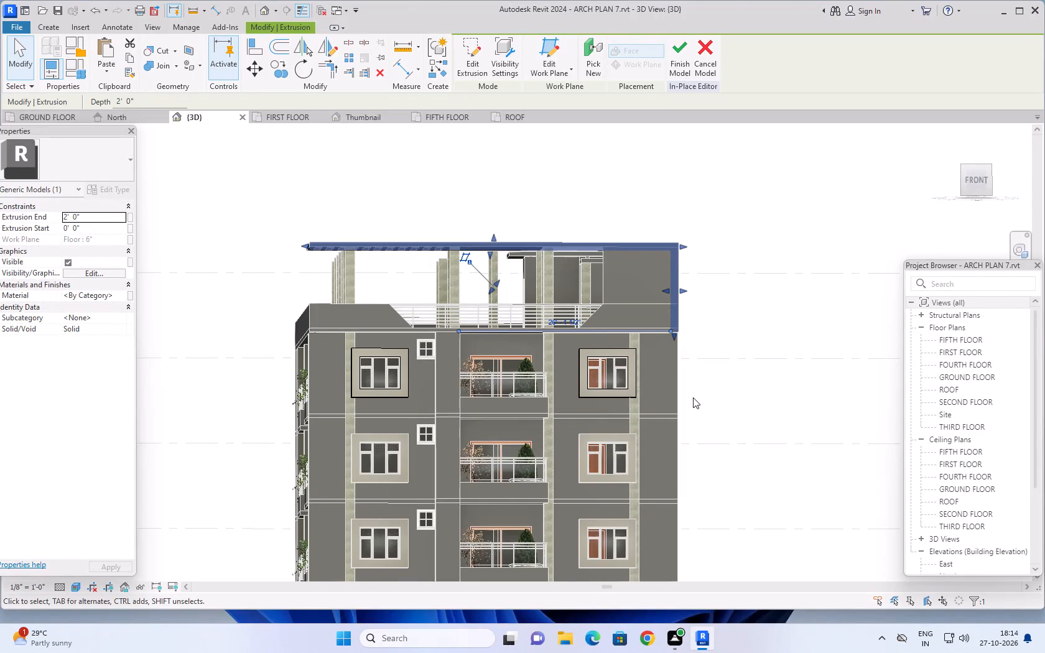
# Start a new extrusion with its work plane on the front 9" wall below the L-shaped frame's vertical strip.
pyautogui.scroll(-1, 746, 396)
pyautogui.moveTo(731, 398); pyautogui.dragTo(707, 389, button='middle')
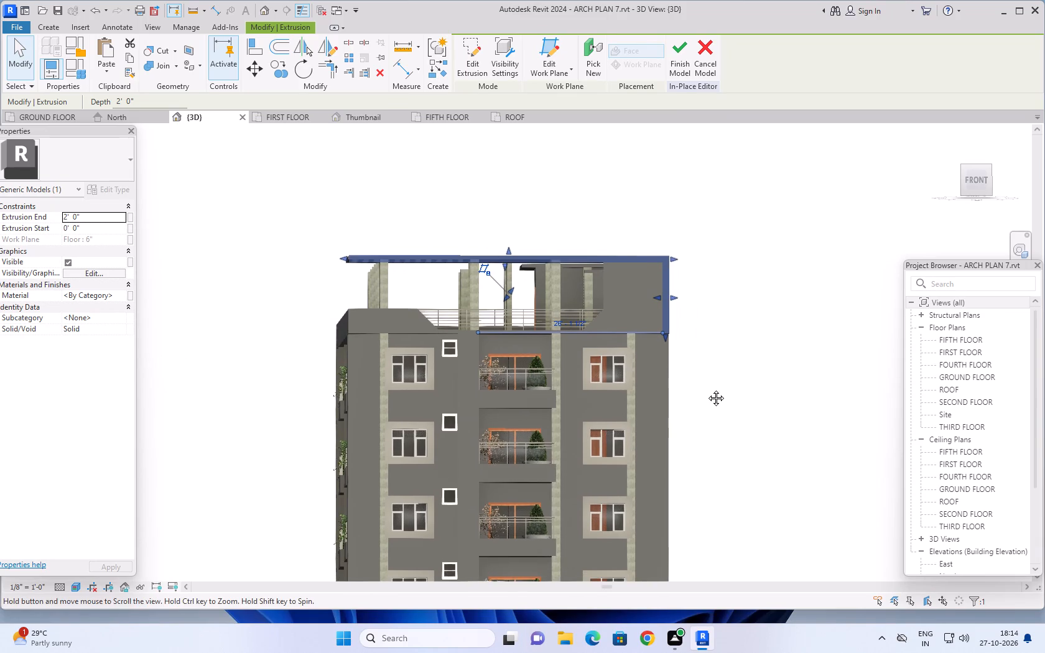
pyautogui.moveTo(707, 389); pyautogui.dragTo(700, 386, button='middle')
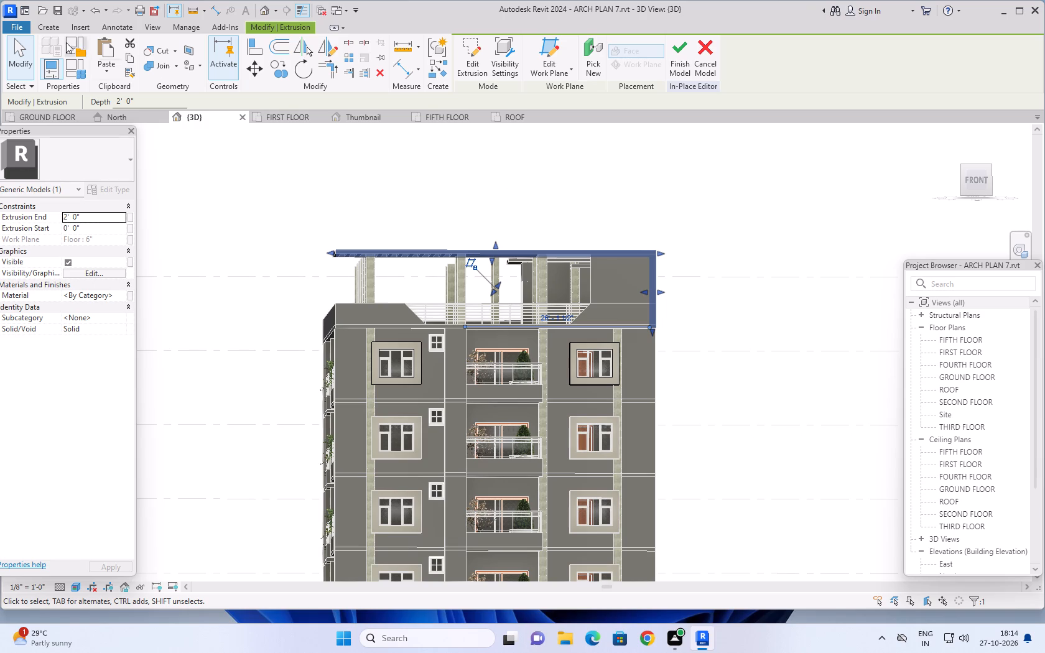
pyautogui.click(42, 24)
pyautogui.click(100, 46)
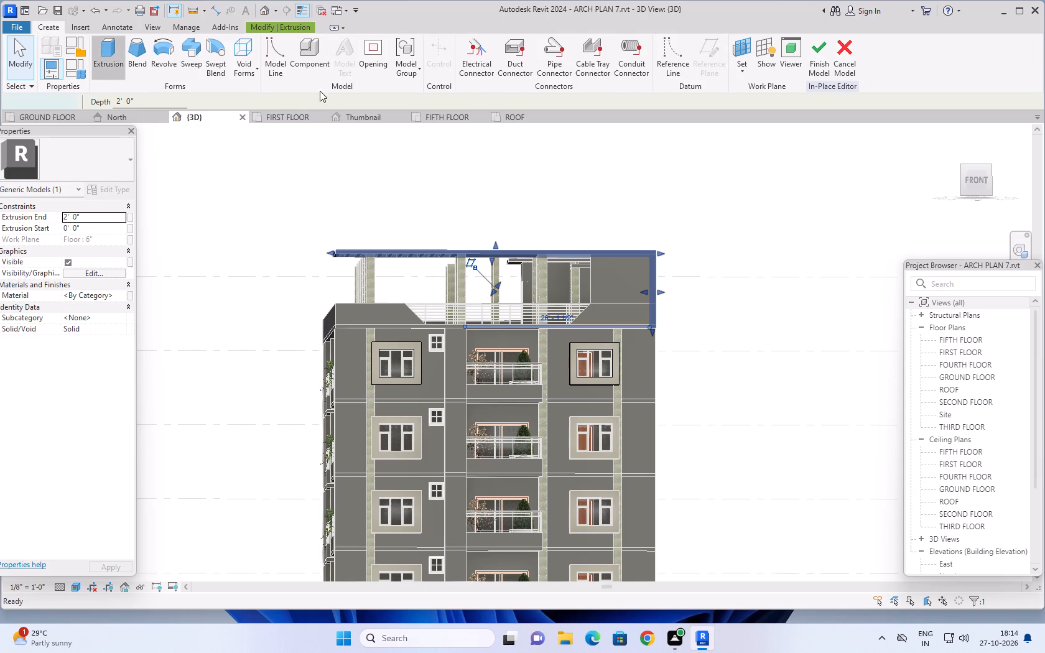
pyautogui.click(579, 72)
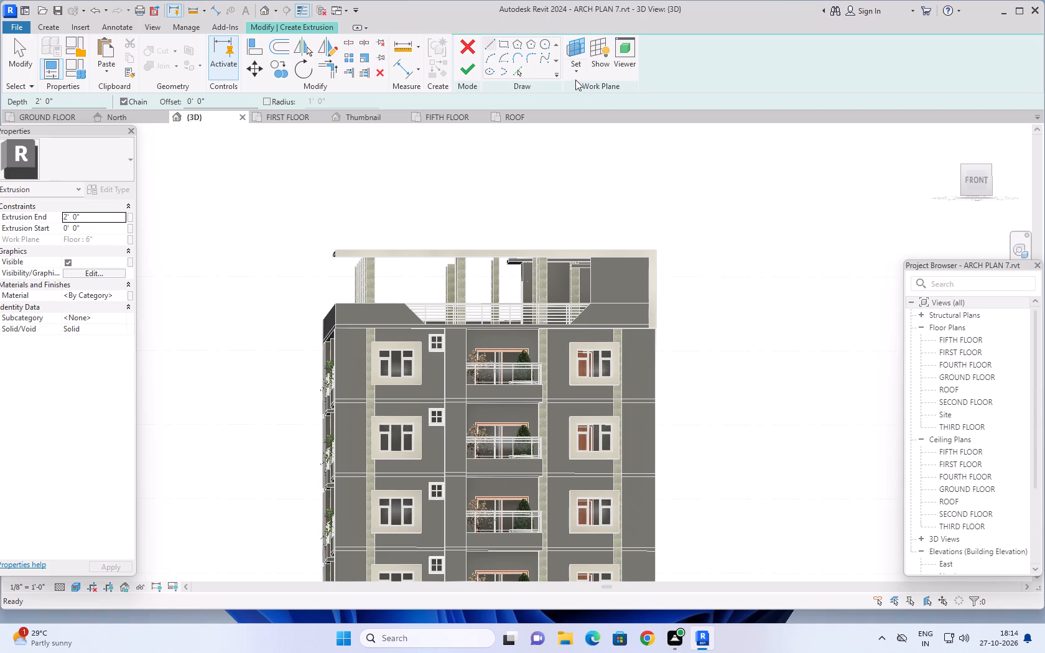
pyautogui.click(575, 74)
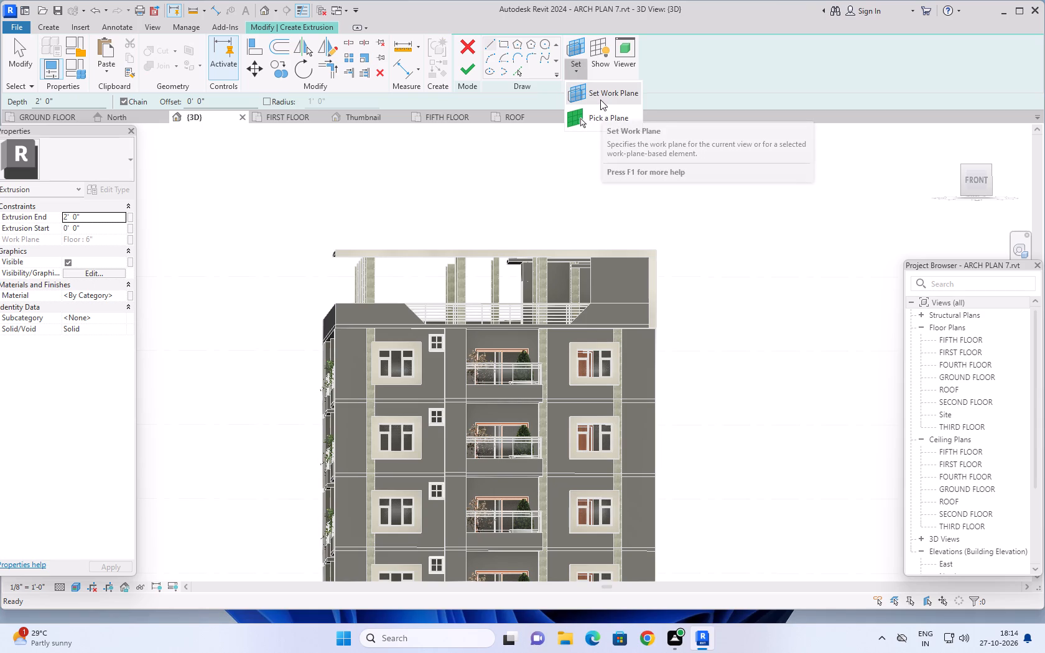
pyautogui.click(602, 115)
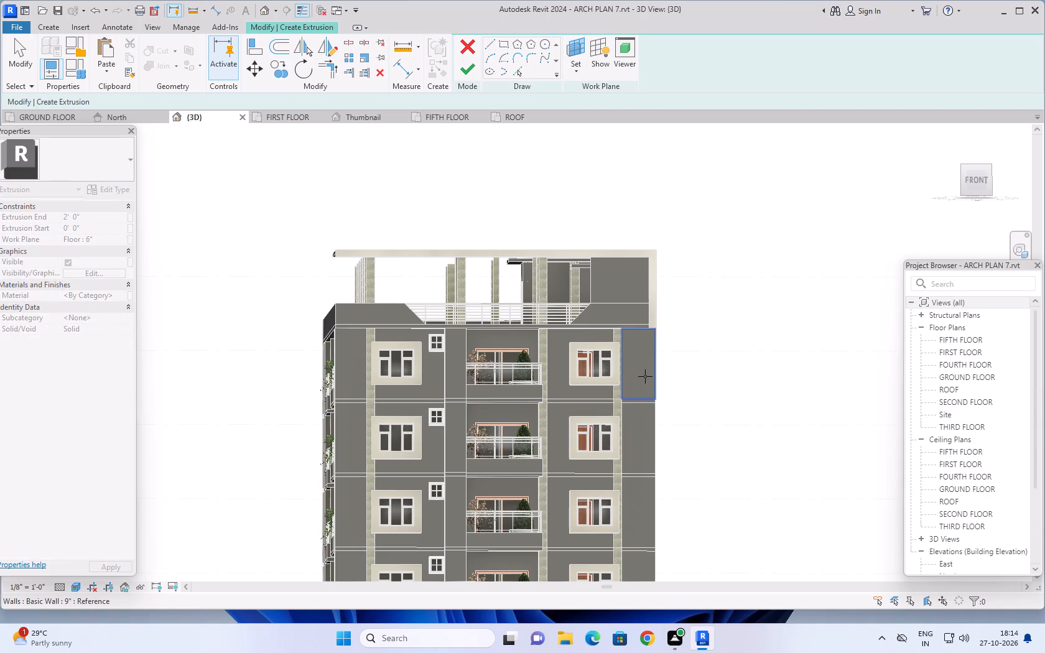
pyautogui.click(645, 376)
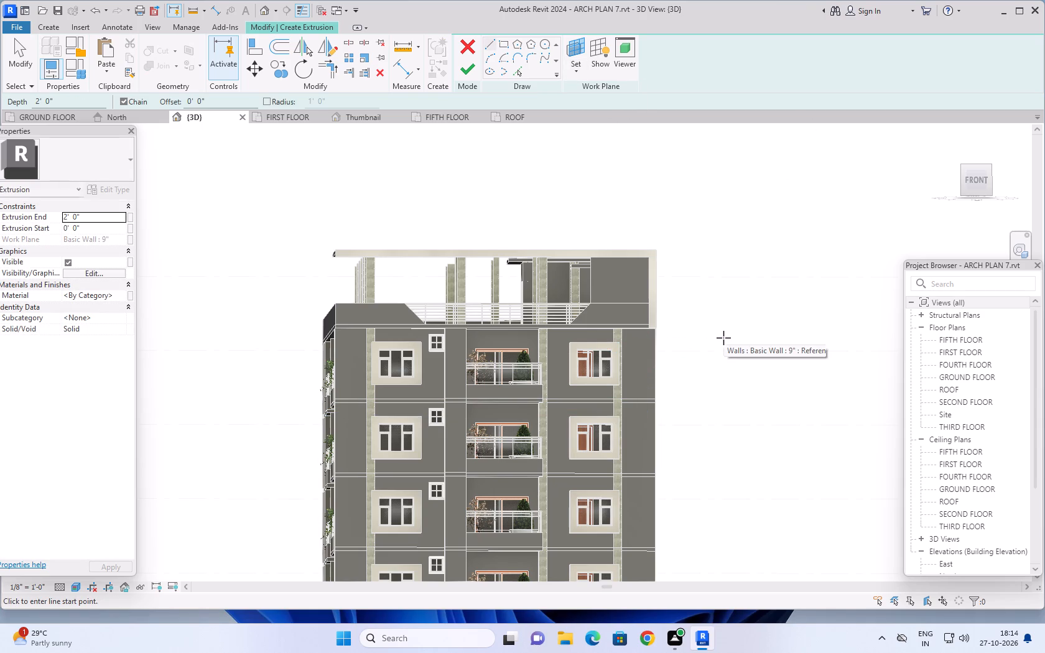
# Draw a rectangle about 1' 2" wide and 42' tall along the front wall's corner, from the parapet's base to the lowest wall's bottom edge.
pyautogui.keyDown('shift'); pyautogui.moveTo(723, 338); pyautogui.dragTo(694, 382, button='middle'); pyautogui.keyUp('shift')
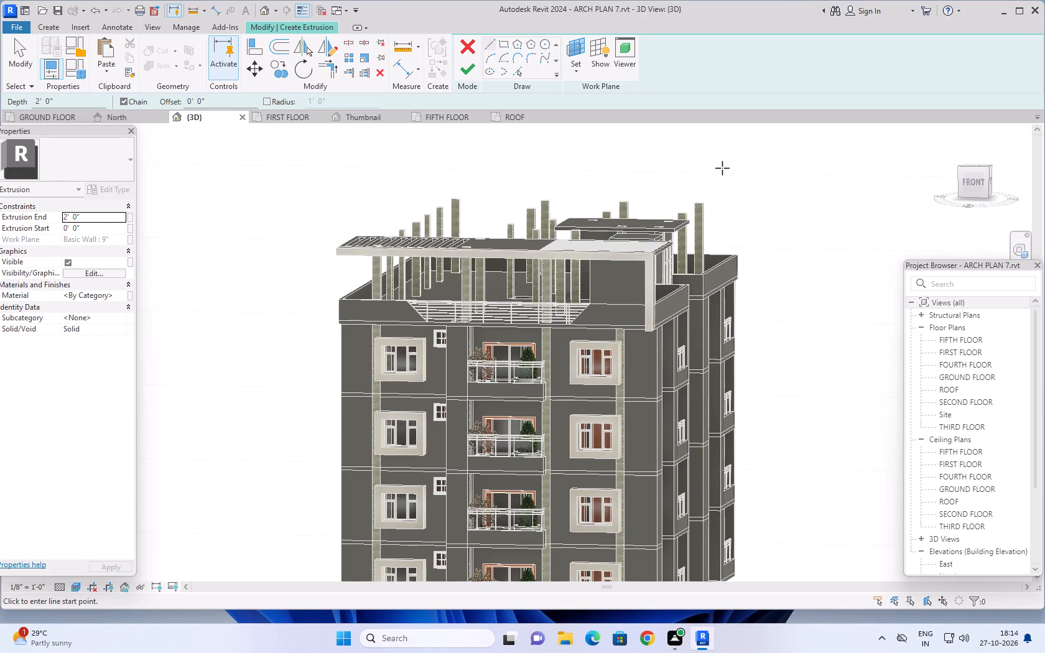
pyautogui.scroll(1, 720, 173)
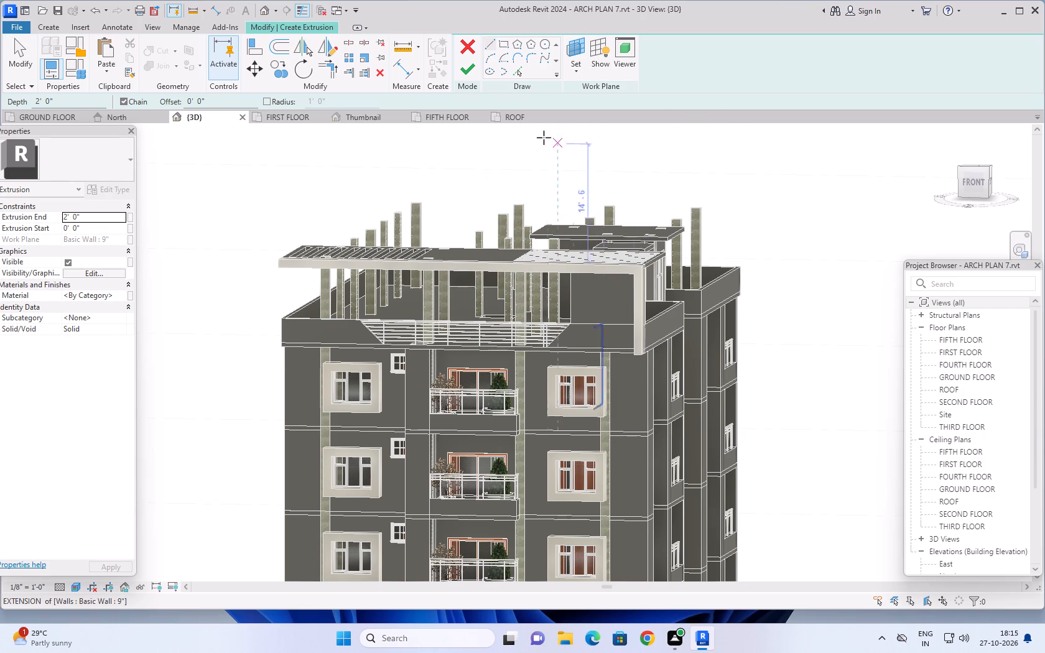
pyautogui.click(505, 44)
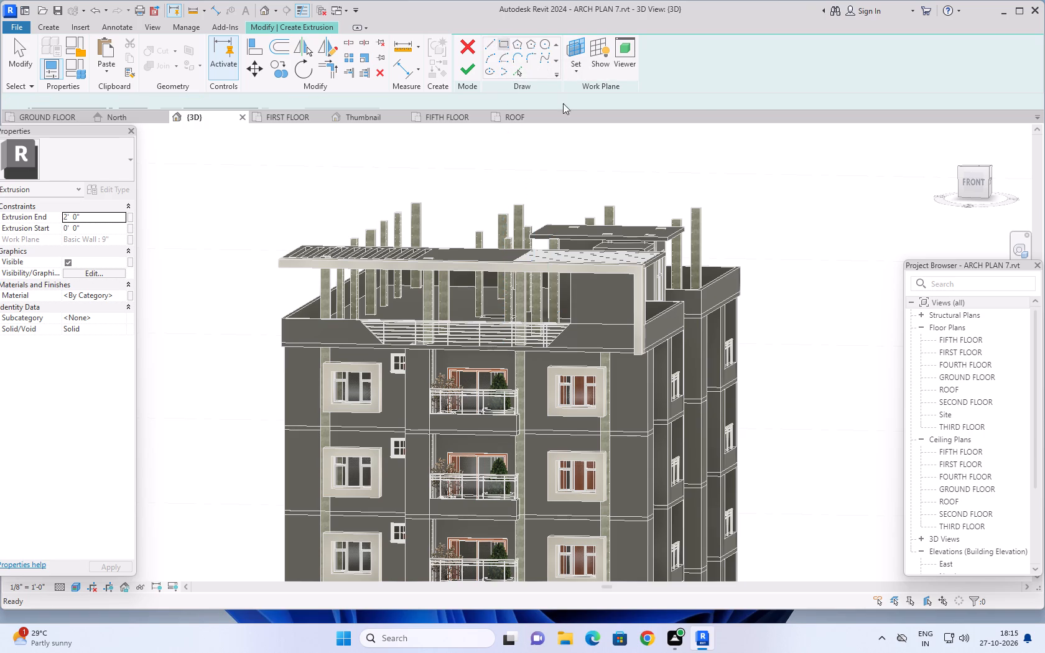
pyautogui.keyDown('shift'); pyautogui.moveTo(797, 362); pyautogui.dragTo(821, 318, button='middle'); pyautogui.keyUp('shift')
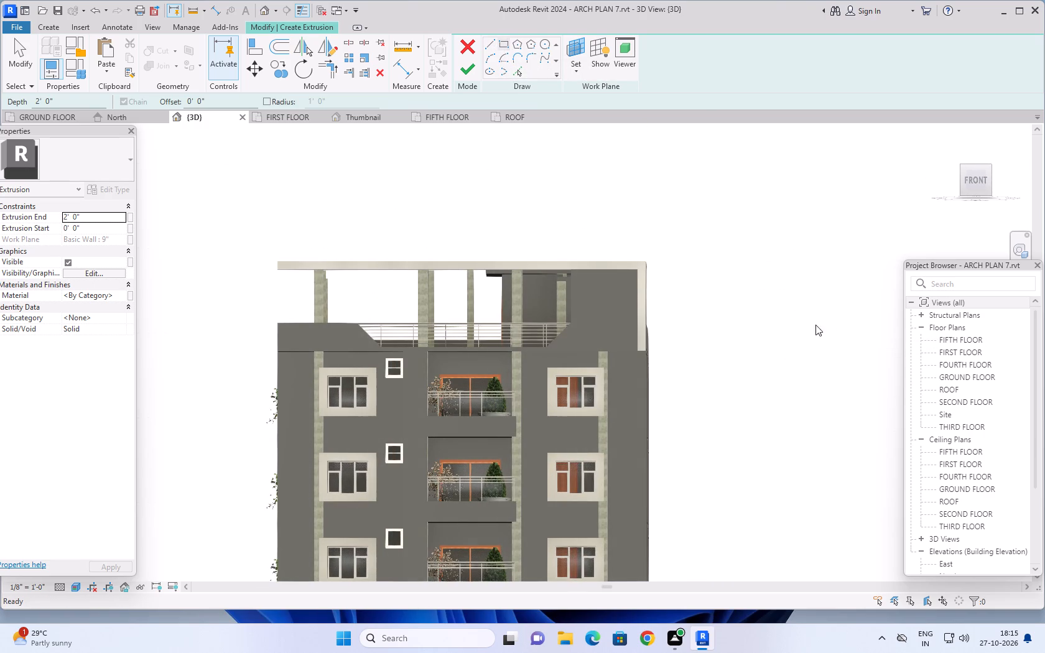
pyautogui.scroll(6, 649, 403)
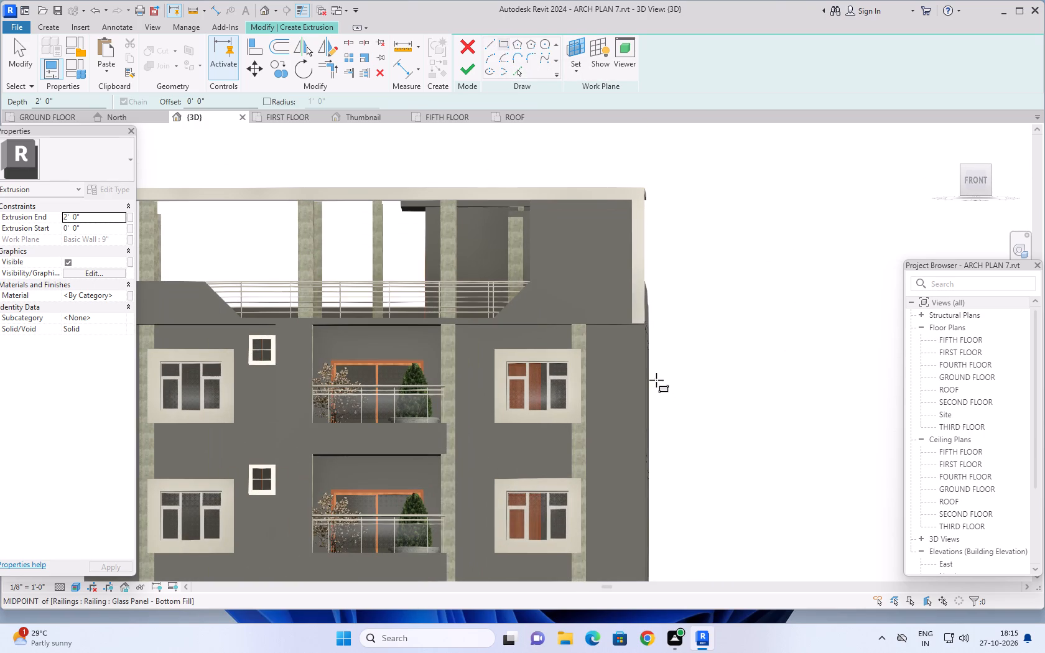
pyautogui.scroll(4, 628, 340)
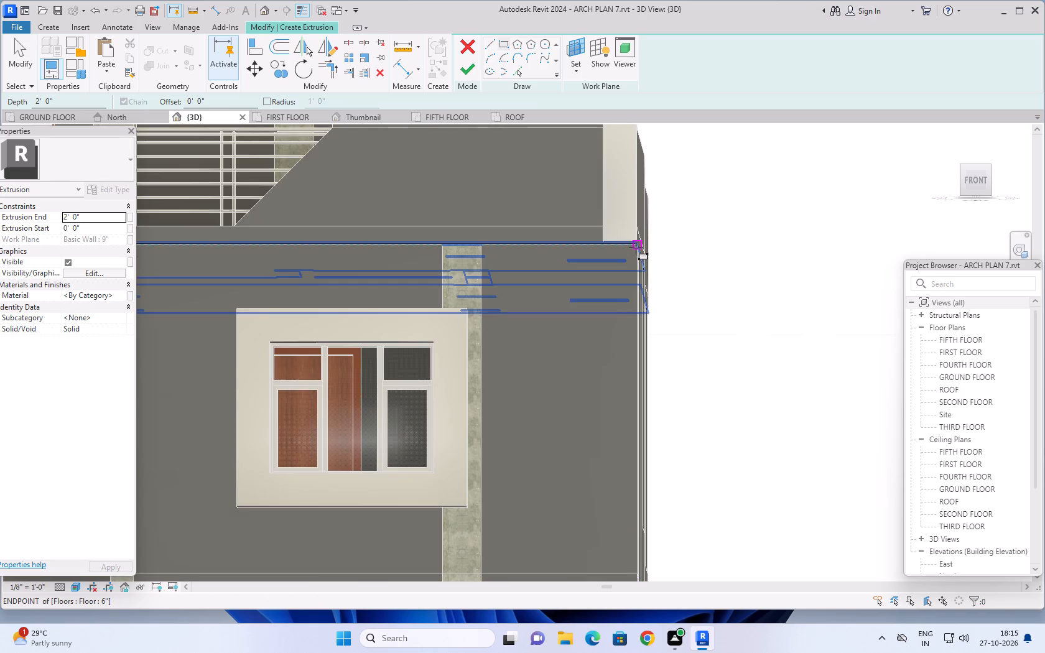
pyautogui.click(636, 248)
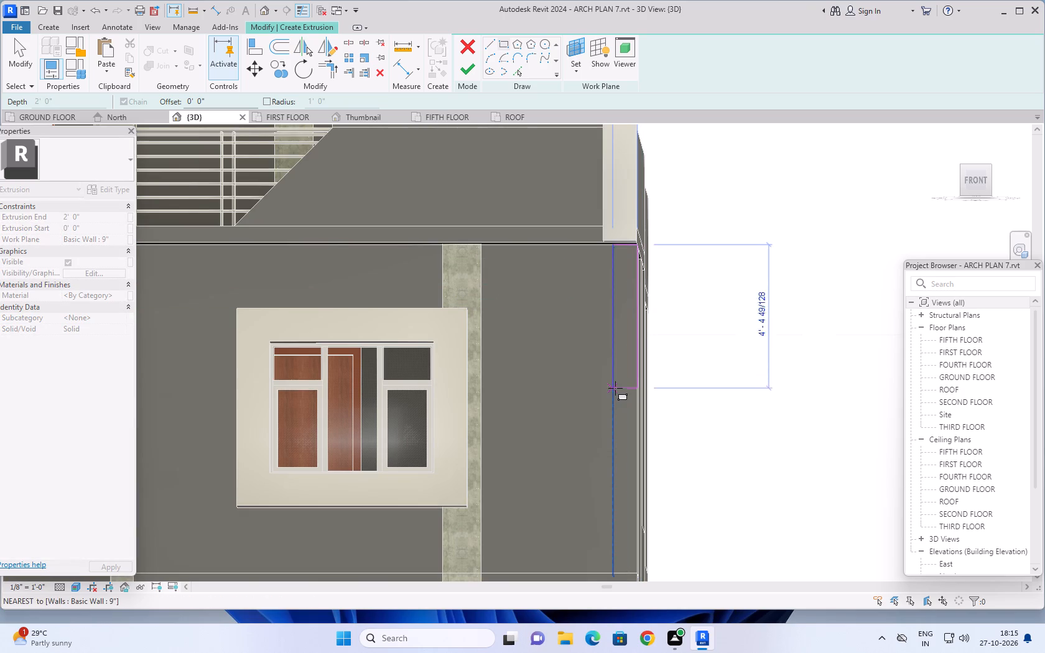
pyautogui.scroll(-10, 615, 394)
pyautogui.moveTo(614, 461); pyautogui.dragTo(615, 456, button='middle')
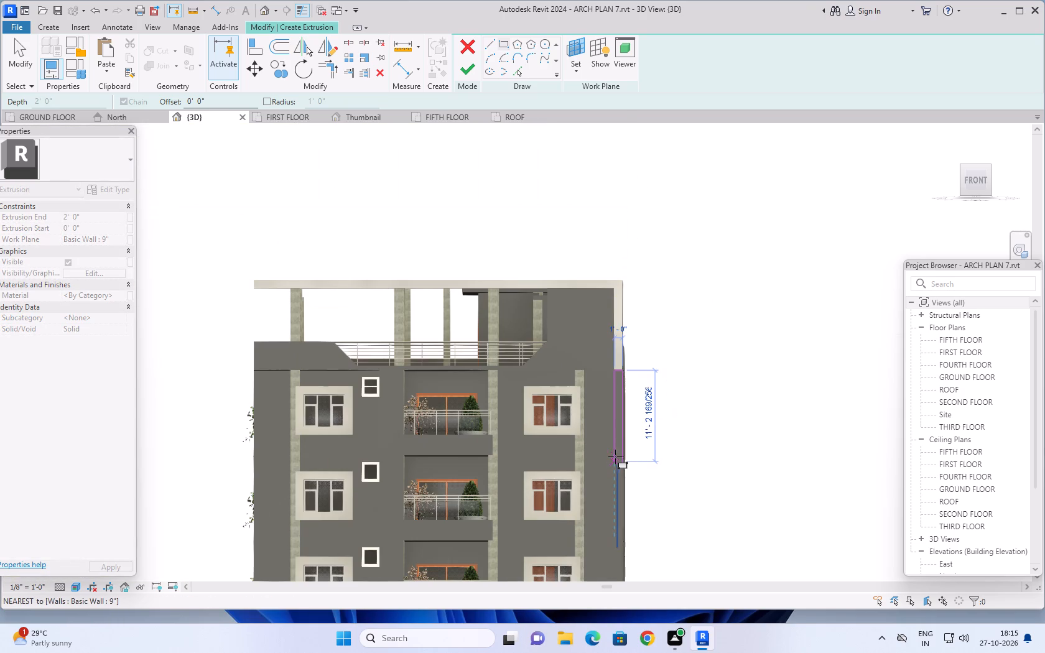
pyautogui.moveTo(615, 456); pyautogui.dragTo(642, 202, button='middle')
pyautogui.middleClick(642, 202)
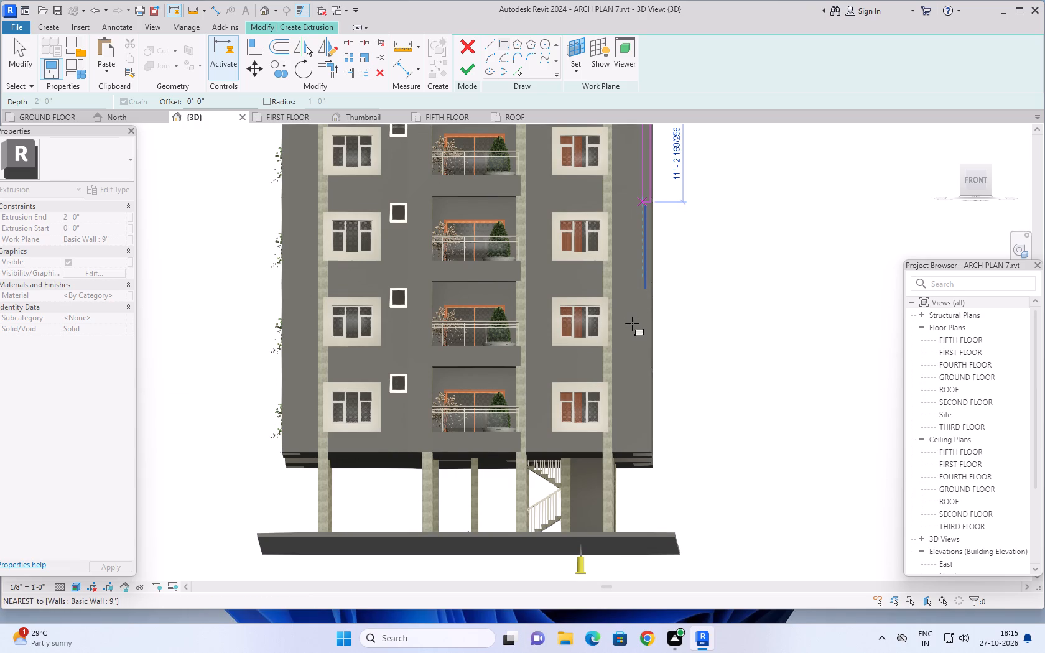
pyautogui.moveTo(637, 357); pyautogui.dragTo(638, 381, button='middle')
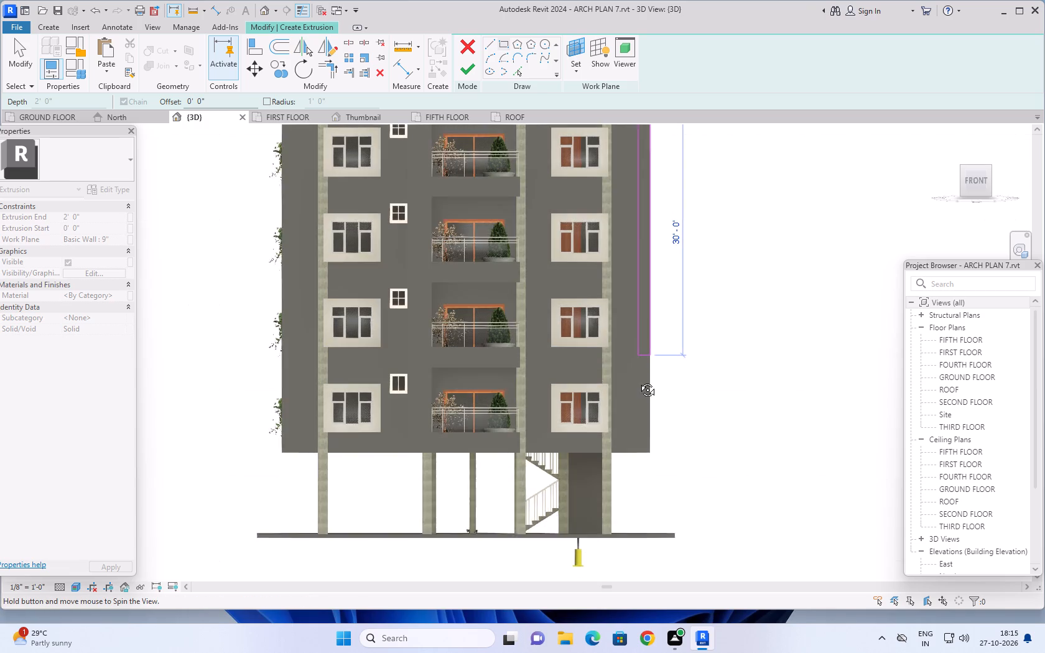
pyautogui.moveTo(638, 381); pyautogui.dragTo(636, 409, button='middle')
pyautogui.middleClick(636, 409)
pyautogui.scroll(3, 636, 410)
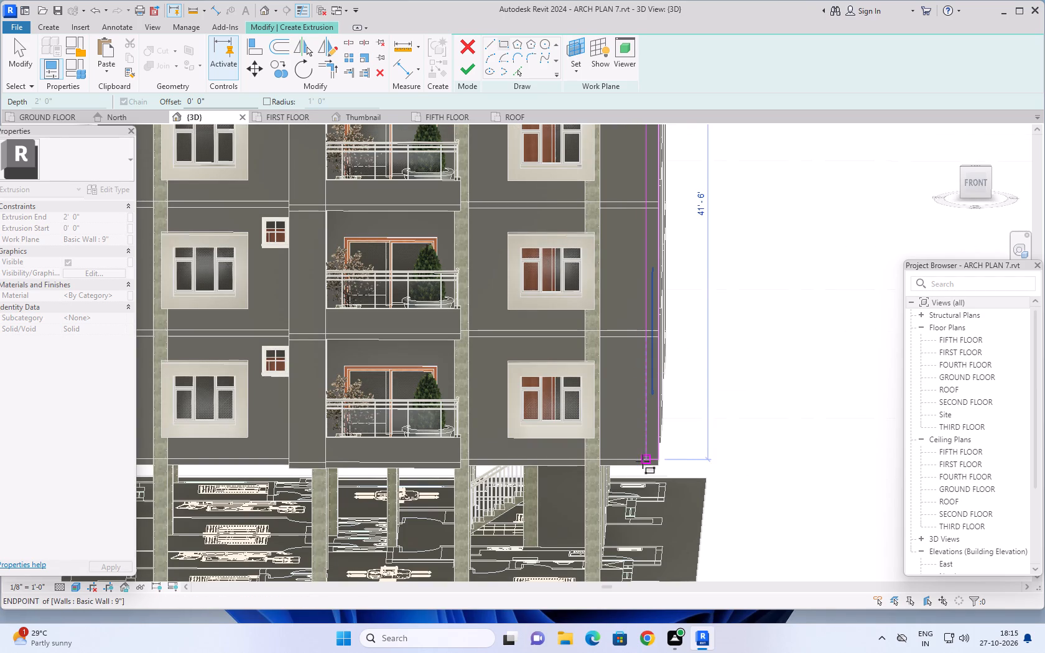
pyautogui.scroll(5, 643, 464)
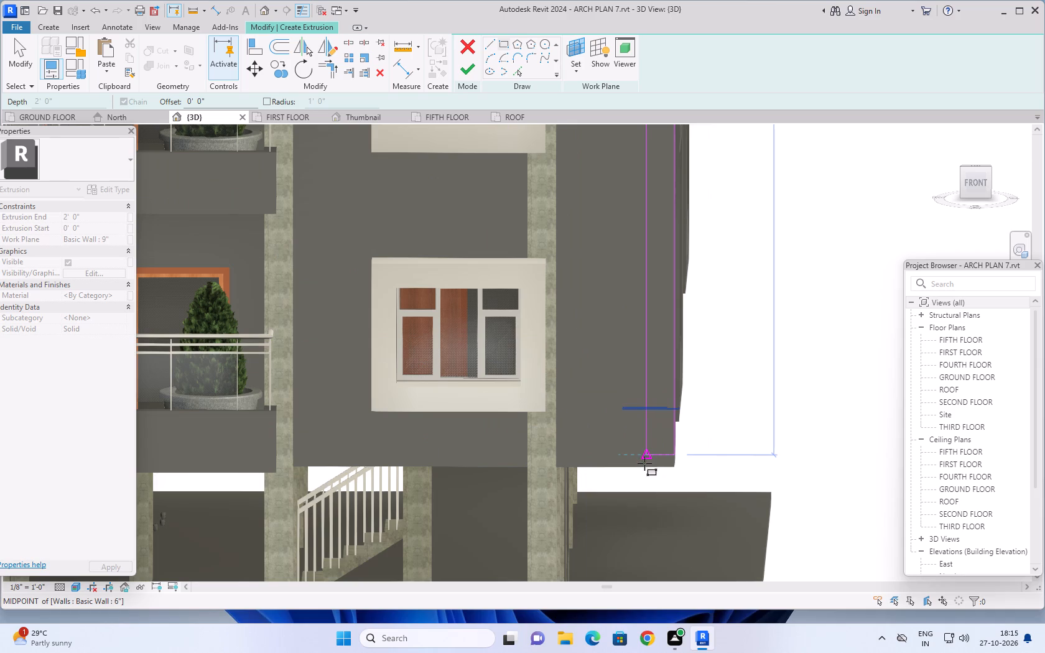
pyautogui.click(644, 467)
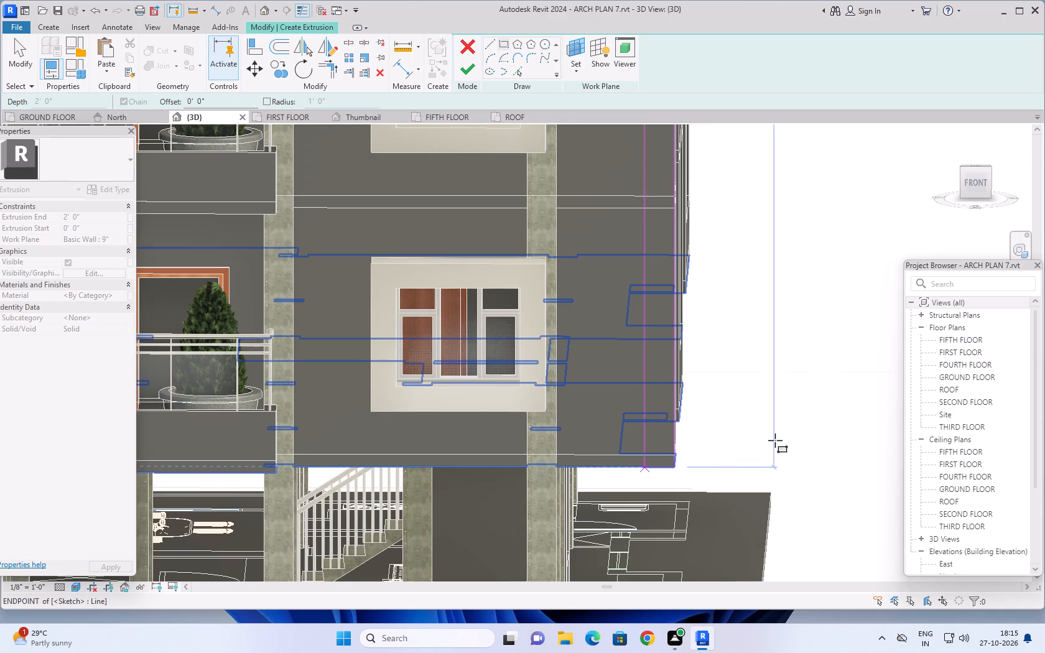
pyautogui.press('Escape')
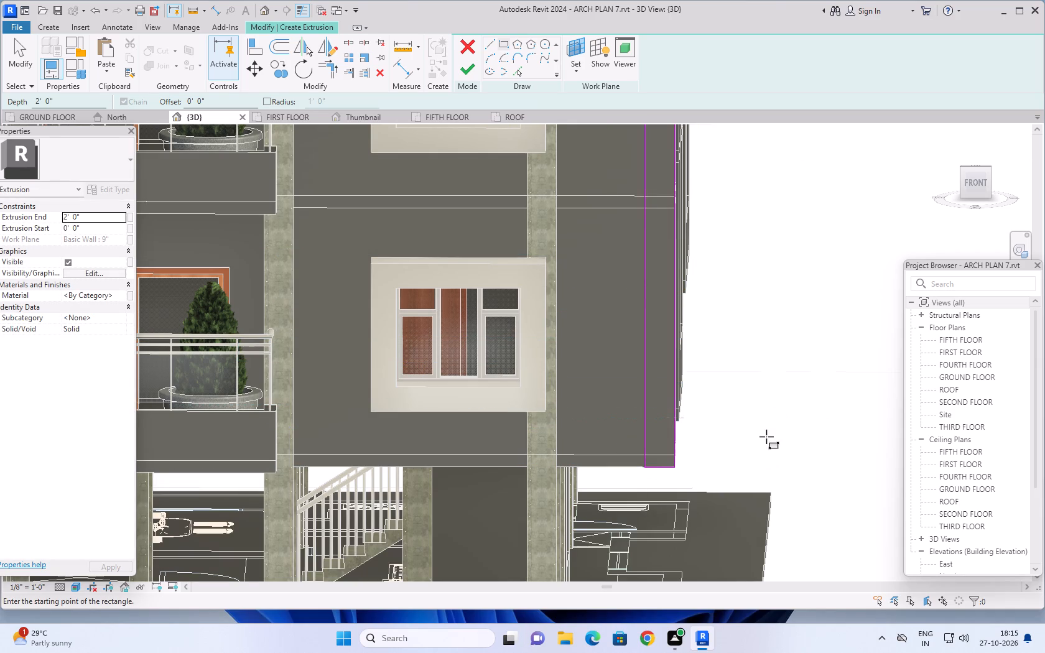
pyautogui.press('Escape')
pyautogui.press('Escape')
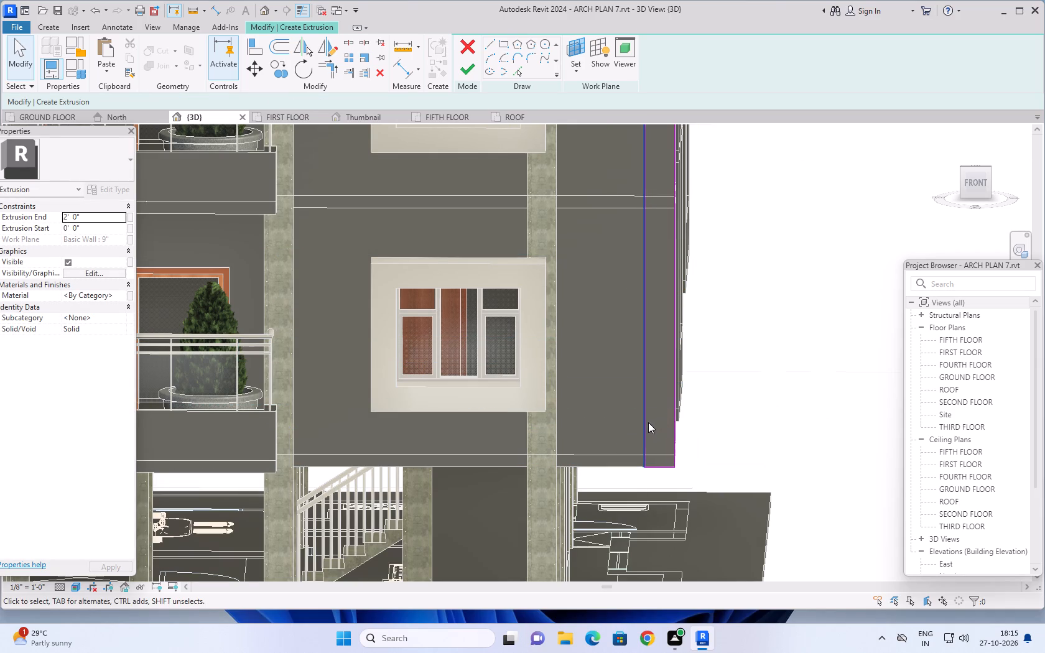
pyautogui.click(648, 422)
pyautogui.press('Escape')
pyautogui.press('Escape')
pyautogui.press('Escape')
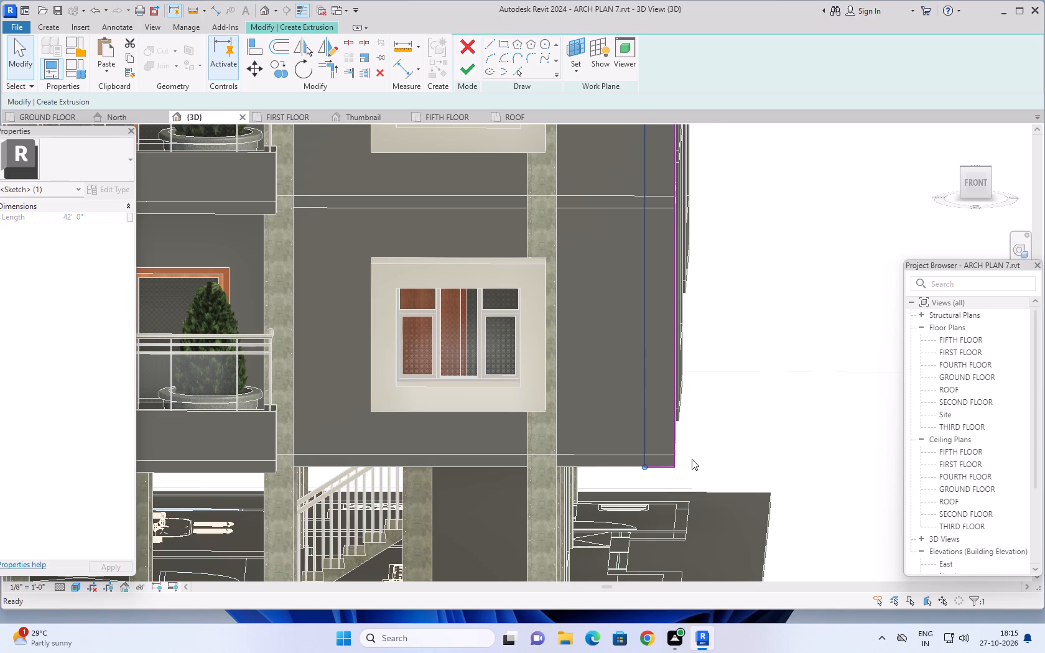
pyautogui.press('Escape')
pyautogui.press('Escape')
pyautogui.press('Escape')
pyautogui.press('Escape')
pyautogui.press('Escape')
# Set the tall rectangle's width to 1' by repositioning its inner vertical line from the wall's corner edge.
pyautogui.click(644, 424)
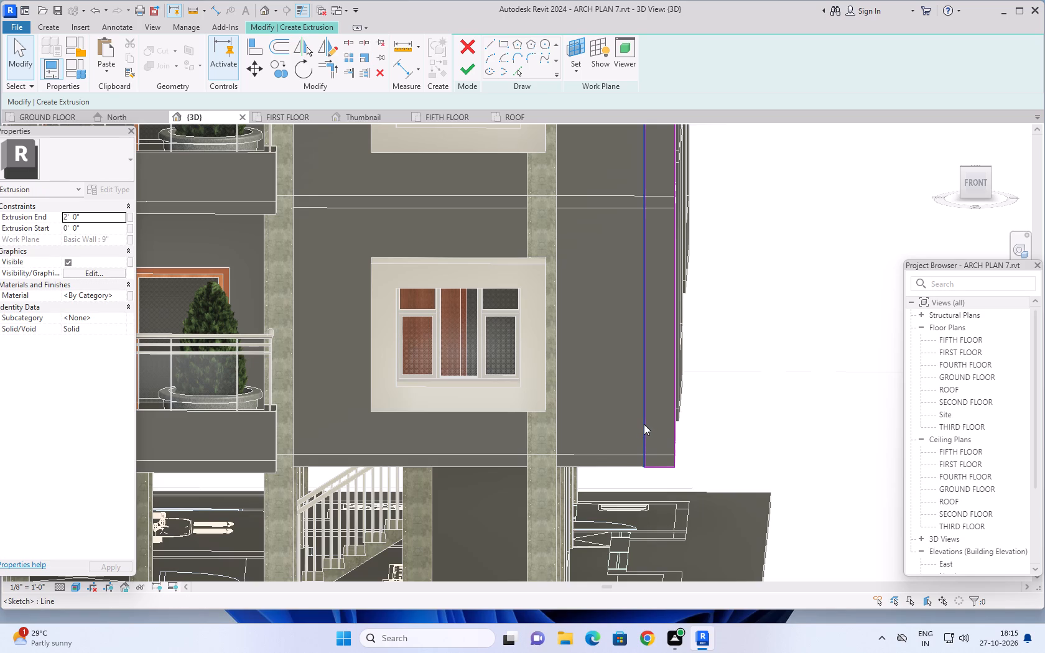
pyautogui.scroll(-7, 724, 399)
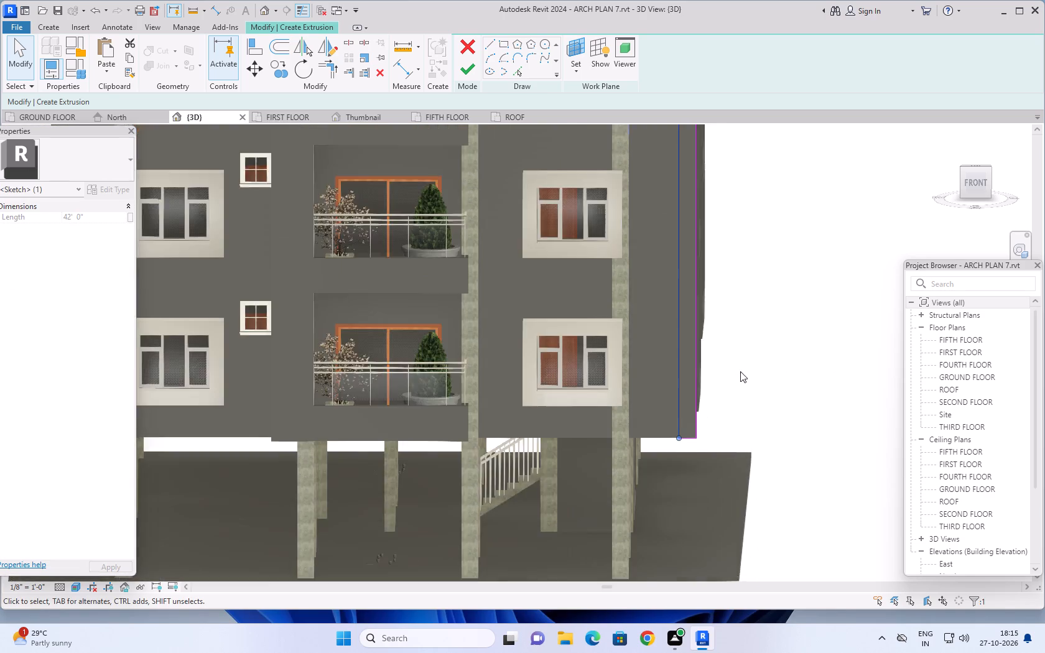
pyautogui.moveTo(783, 238); pyautogui.dragTo(768, 445, button='middle')
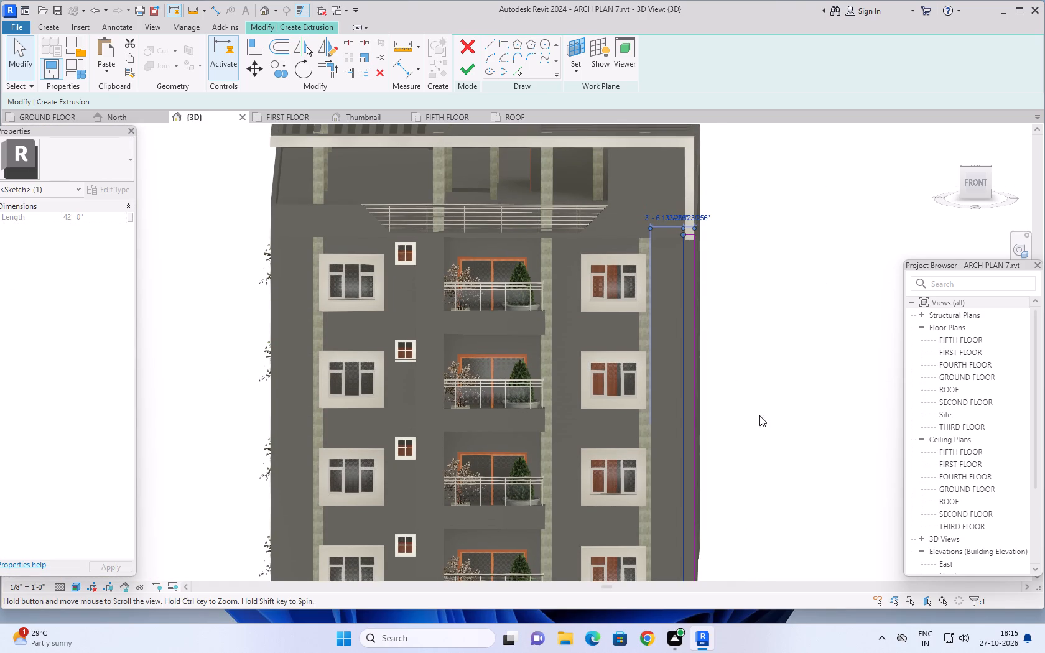
pyautogui.scroll(10, 695, 224)
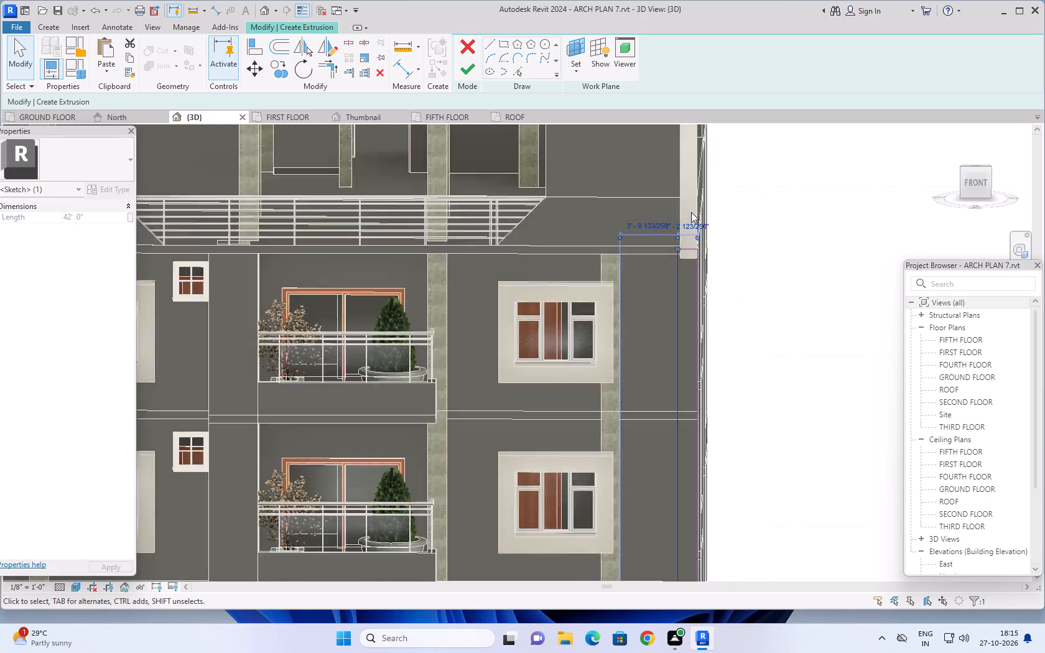
pyautogui.scroll(1, 691, 212)
pyautogui.click(688, 263)
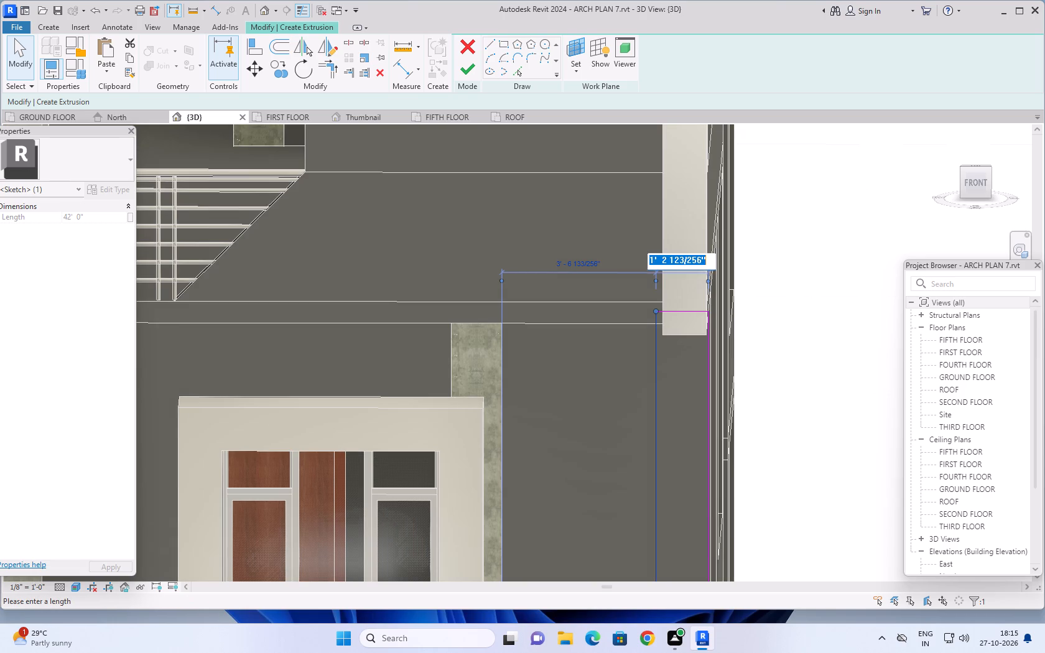
pyautogui.write("1'")
pyautogui.press('Return')
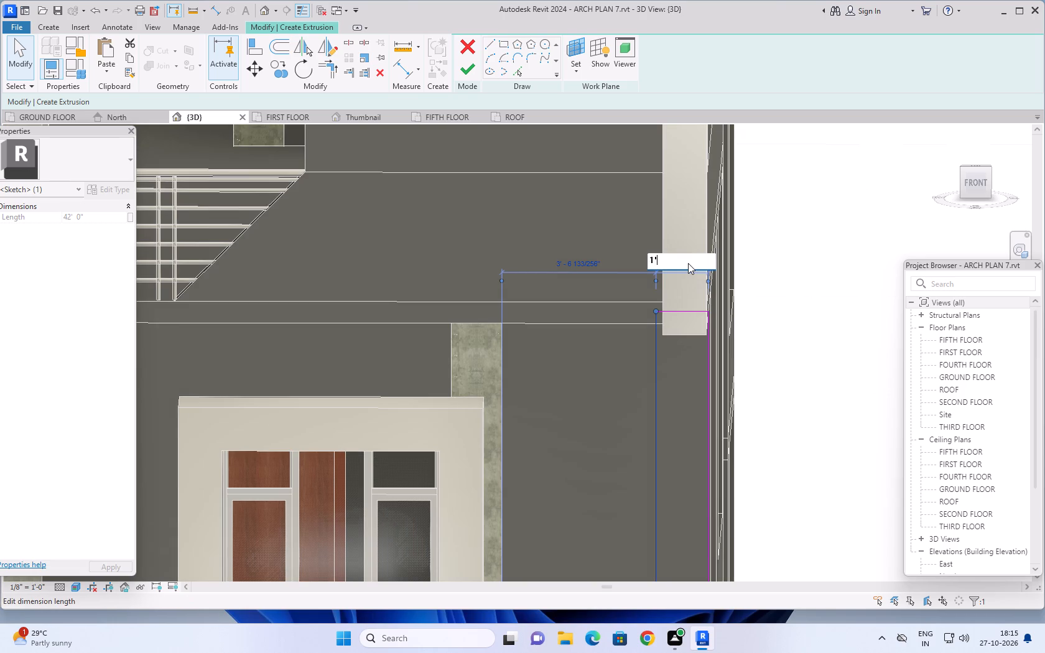
# Set the corner strip's extrusion end to 3' and finish its sketch.
pyautogui.scroll(-3, 746, 284)
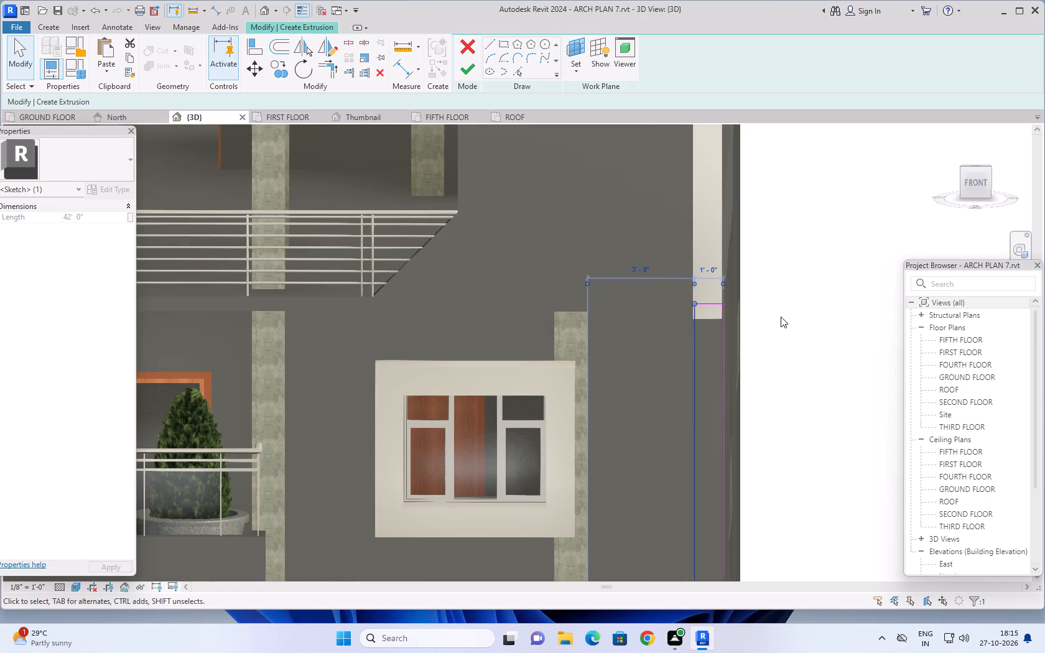
pyautogui.keyDown('shift'); pyautogui.moveTo(799, 323); pyautogui.dragTo(694, 373, button='middle'); pyautogui.keyUp('shift')
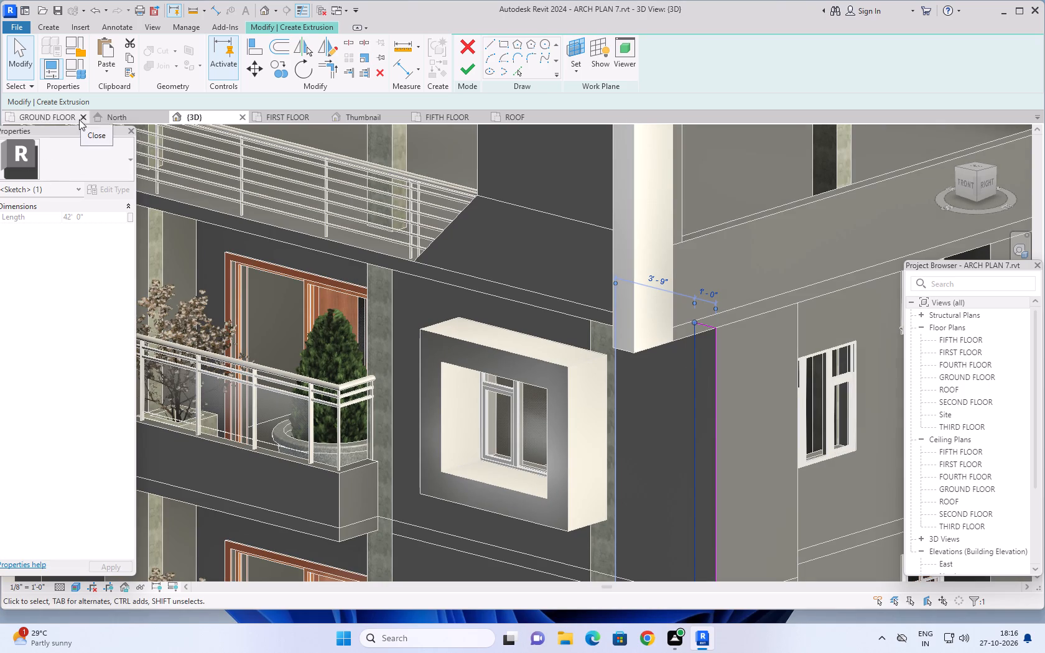
pyautogui.press('Escape')
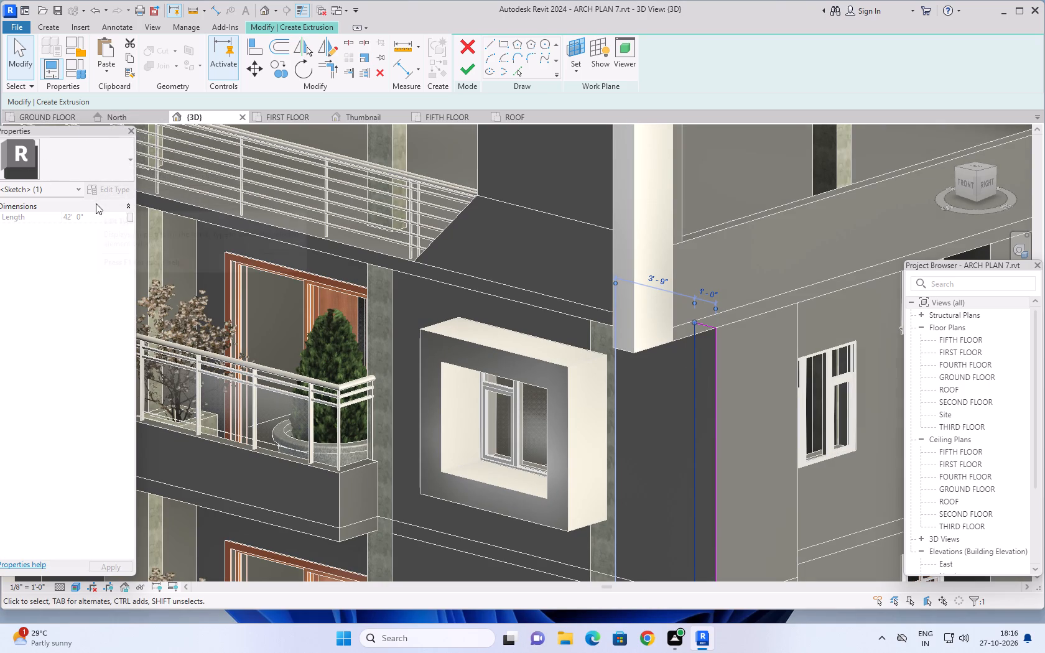
pyautogui.press('Escape')
pyautogui.press('Escape')
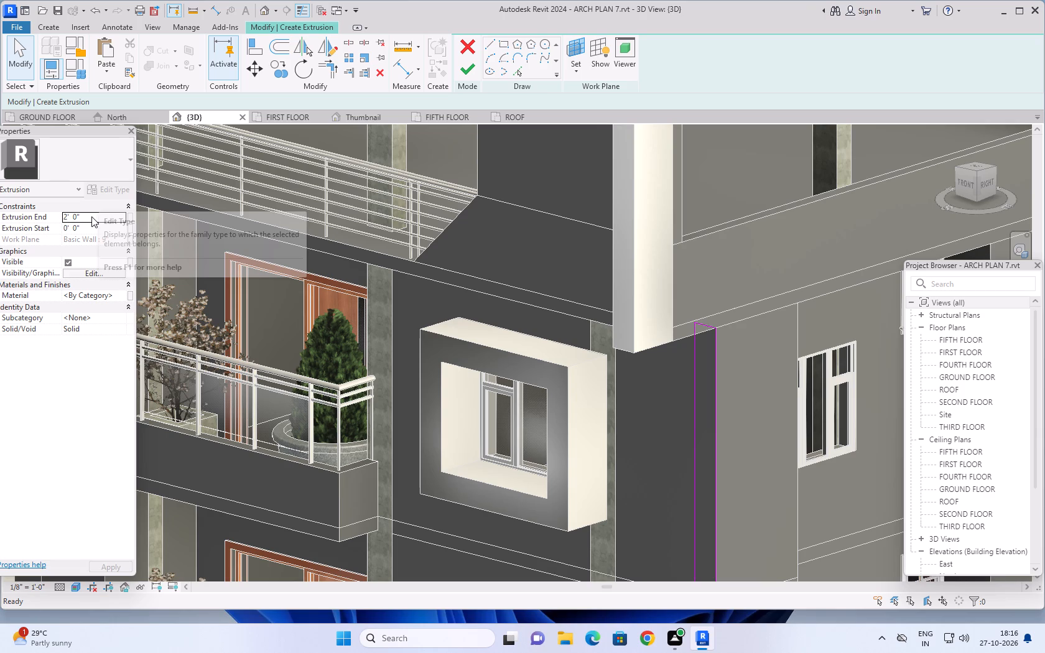
pyautogui.write("4'")
pyautogui.press('Return')
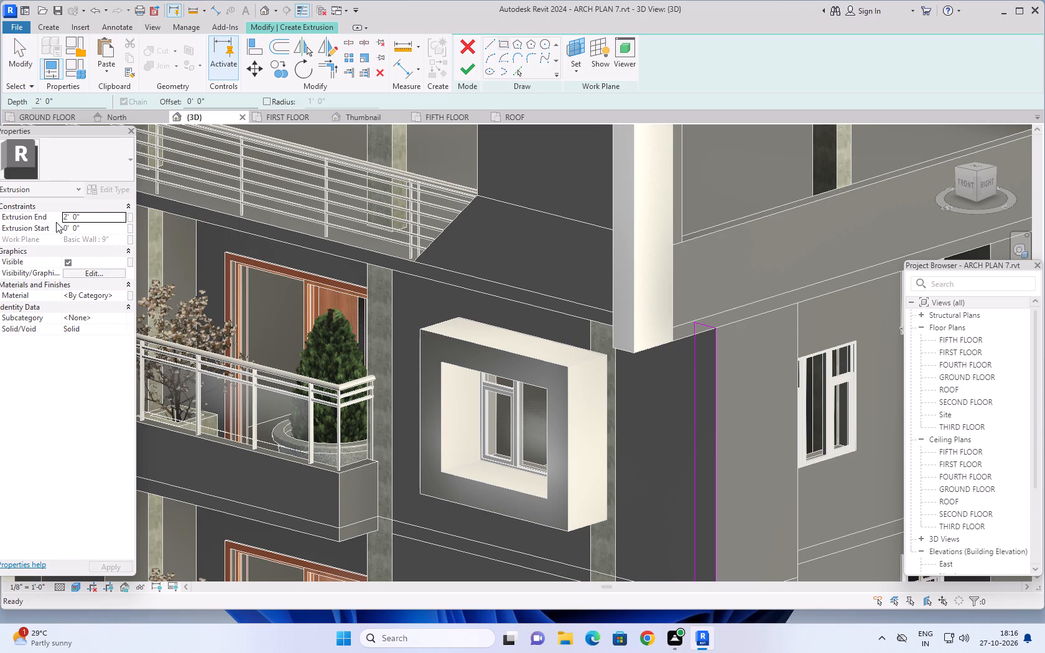
pyautogui.click(87, 218)
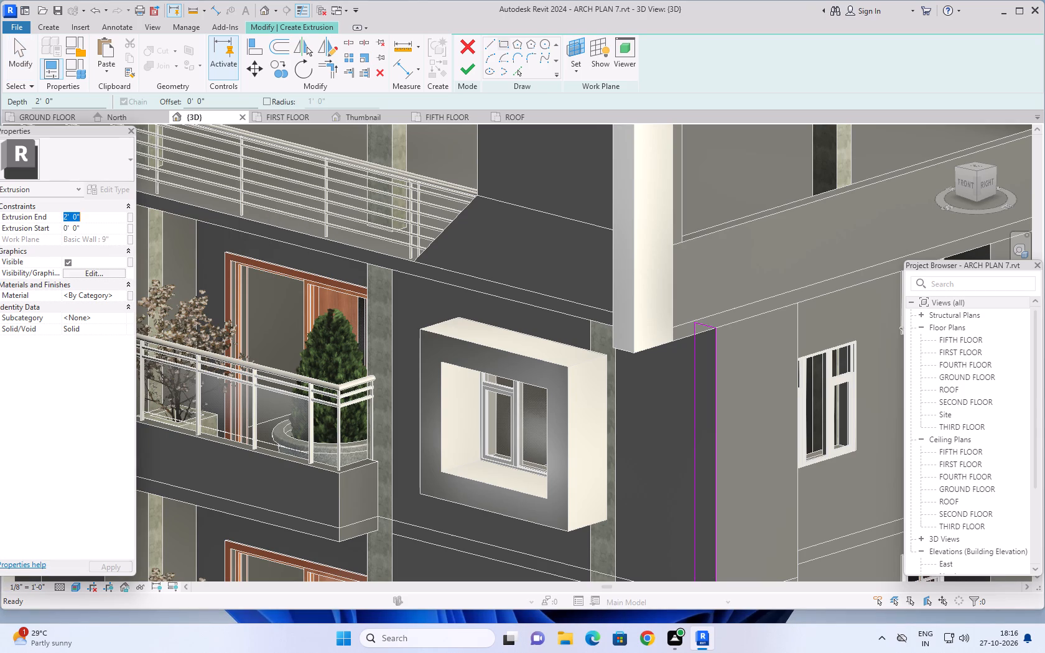
pyautogui.write("3'")
pyautogui.press('Return')
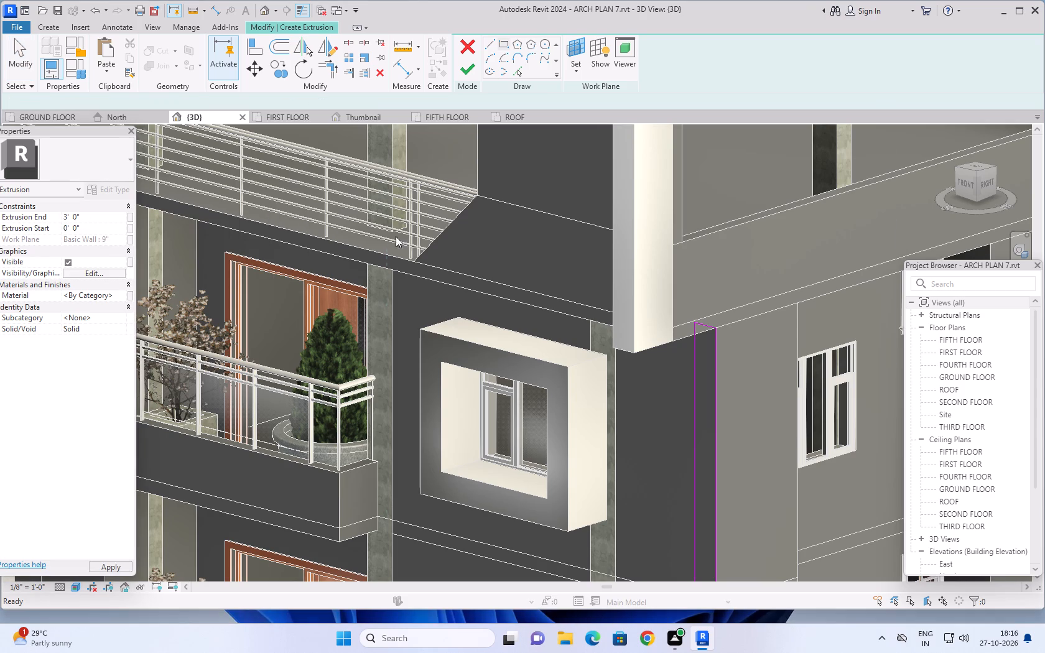
pyautogui.click(465, 69)
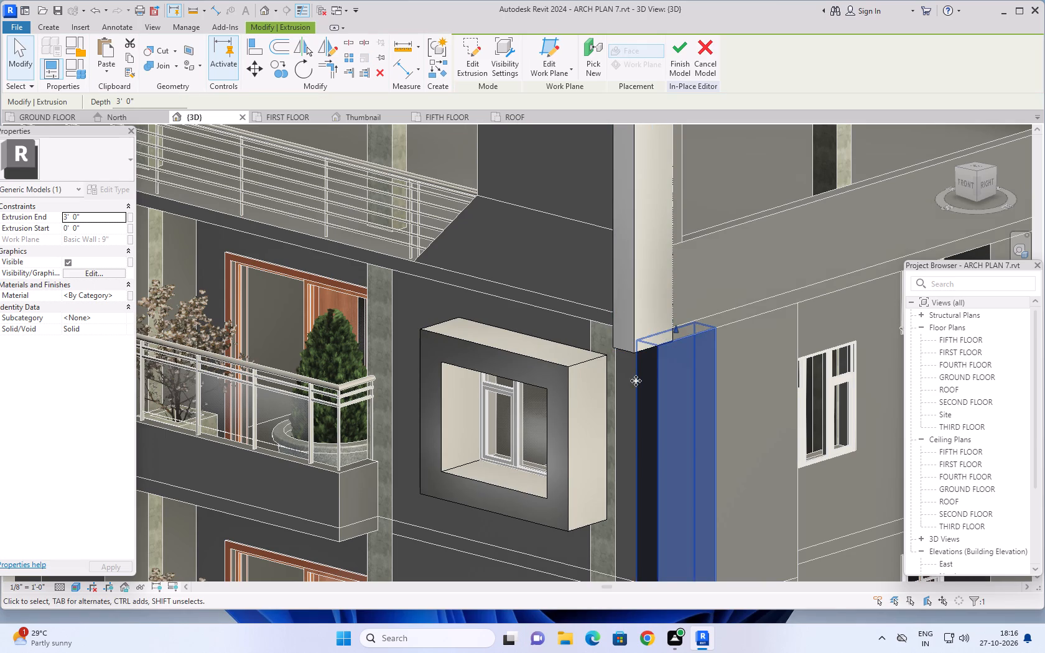
# Align the corner strip's front face with the front face of the L-shaped frame above it.
pyautogui.click(256, 45)
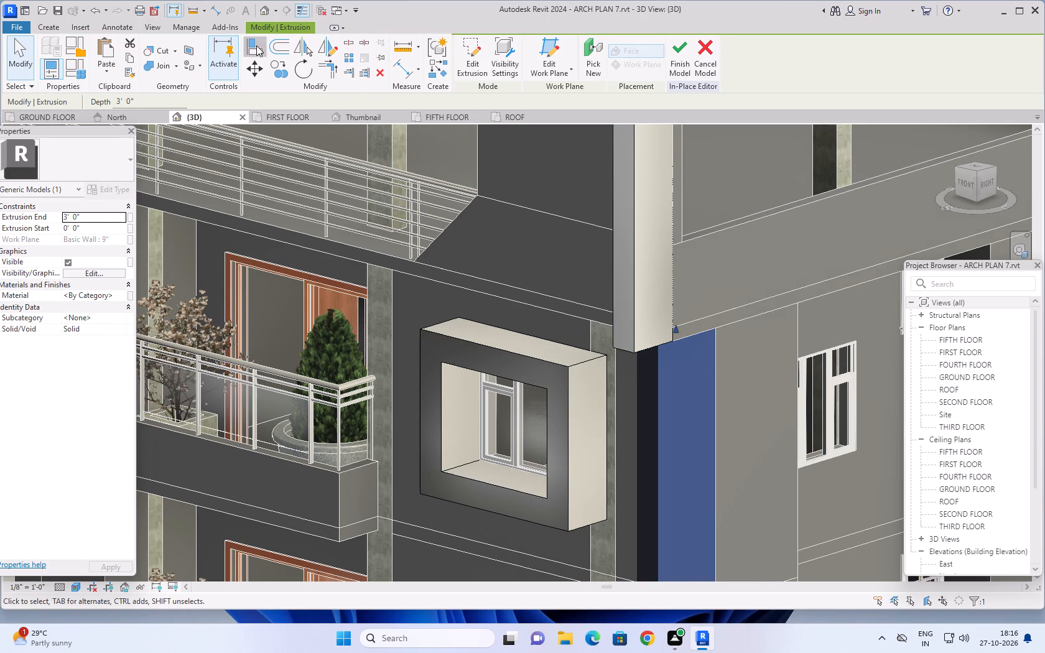
pyautogui.click(623, 228)
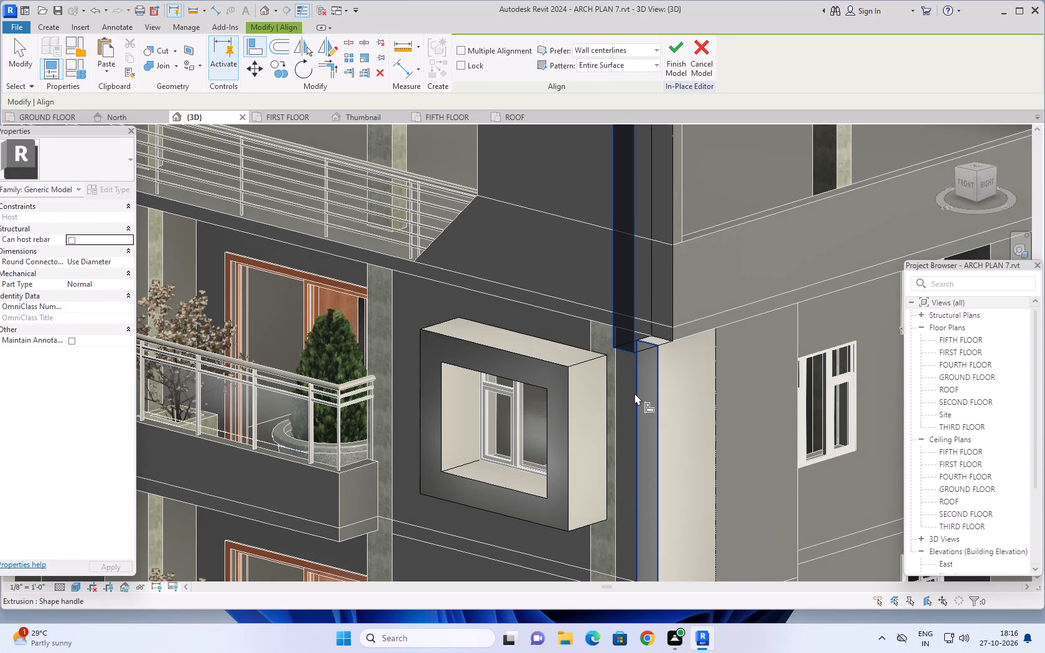
pyautogui.click(641, 397)
pyautogui.scroll(-3, 620, 359)
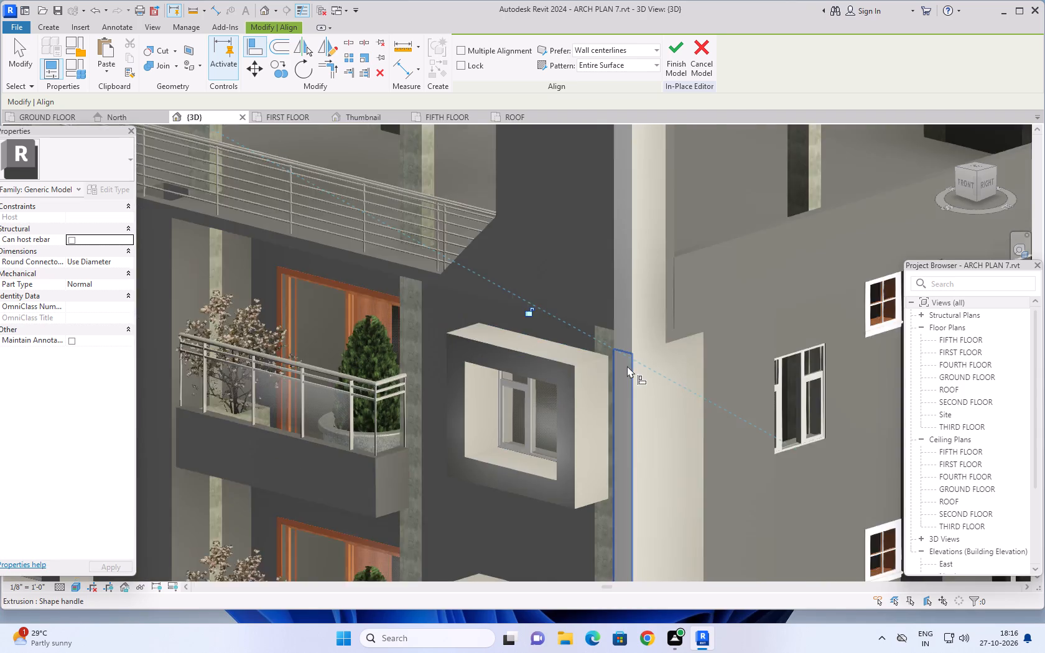
pyautogui.scroll(-2, 627, 366)
pyautogui.press('Escape')
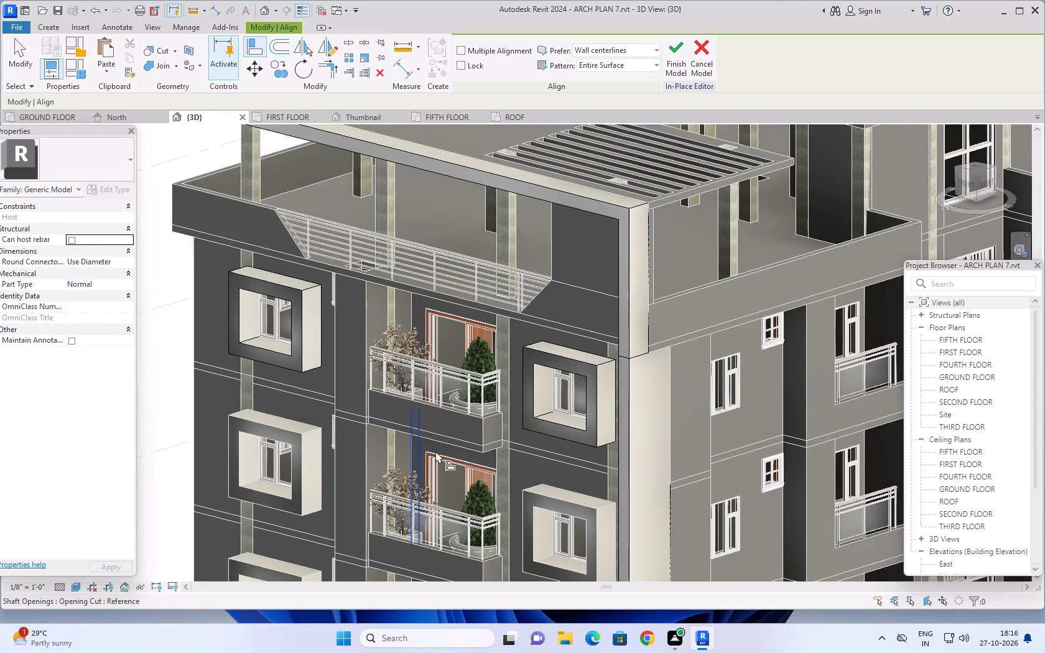
# Examine the front facade from several angles to check how the corner strip continues the L-shaped frame down the wall.
pyautogui.keyDown('shift'); pyautogui.moveTo(218, 415); pyautogui.dragTo(341, 422, button='middle'); pyautogui.keyUp('shift')
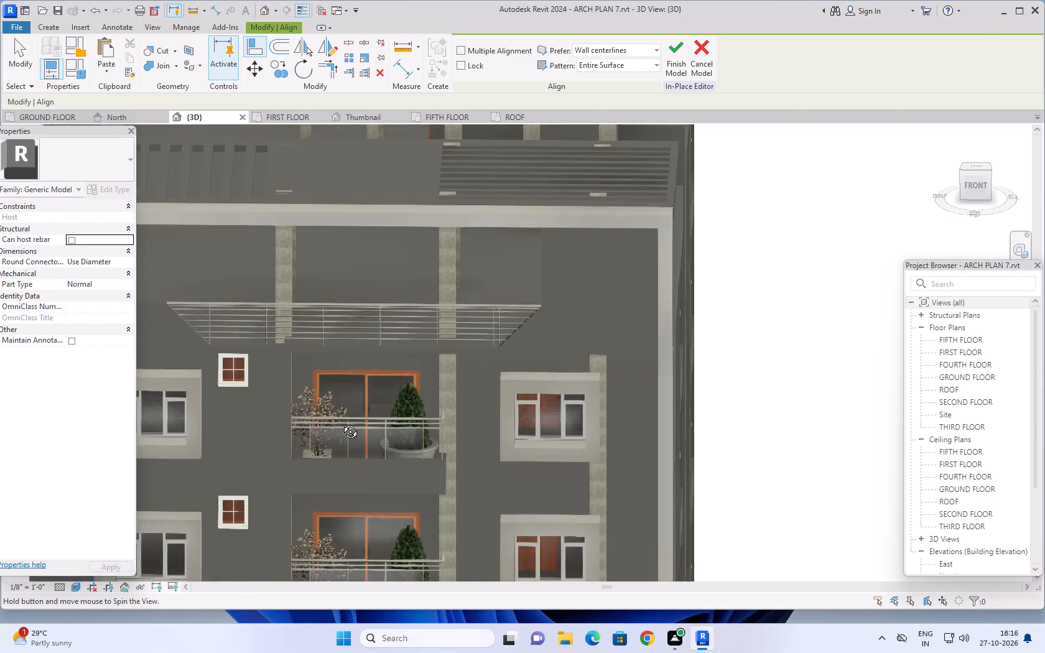
pyautogui.keyDown('shift'); pyautogui.moveTo(341, 422); pyautogui.dragTo(371, 376, button='middle'); pyautogui.keyUp('shift')
pyautogui.scroll(-3, 634, 363)
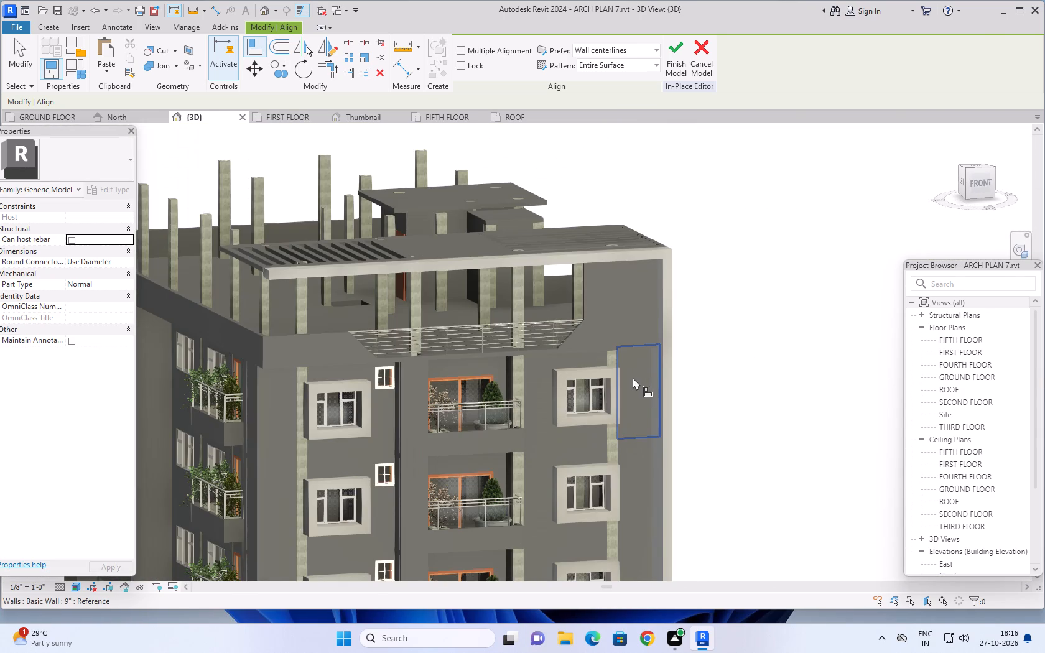
pyautogui.scroll(-1, 783, 379)
pyautogui.moveTo(768, 379); pyautogui.dragTo(745, 298, button='middle')
pyautogui.keyDown('shift'); pyautogui.moveTo(748, 313); pyautogui.dragTo(725, 253, button='middle'); pyautogui.keyUp('shift')
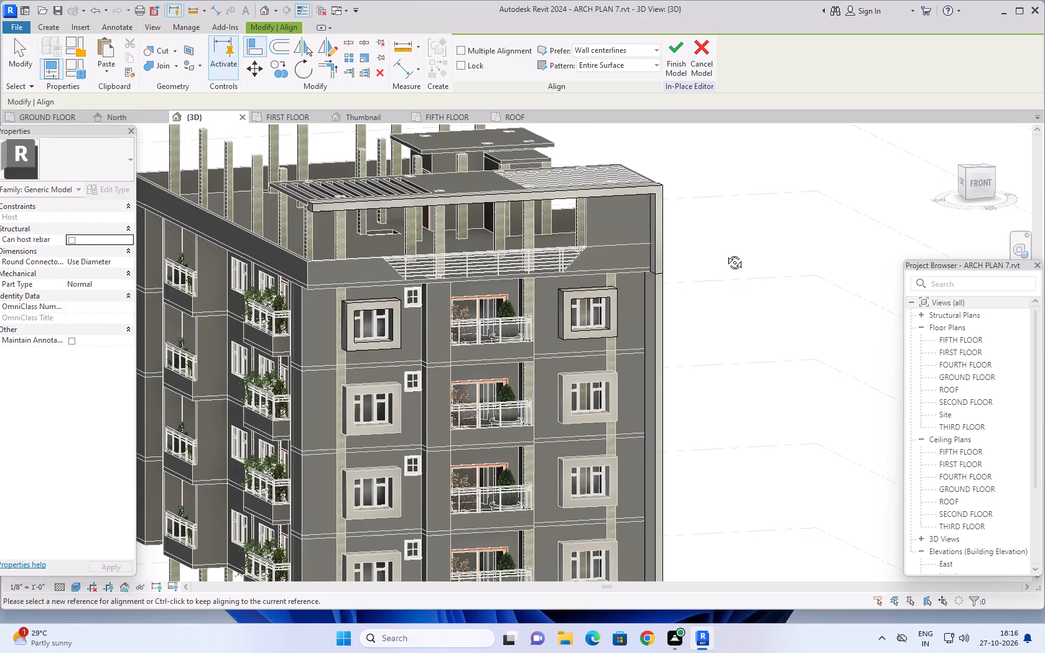
pyautogui.keyDown('shift'); pyautogui.moveTo(725, 253); pyautogui.dragTo(720, 268, button='middle'); pyautogui.keyUp('shift')
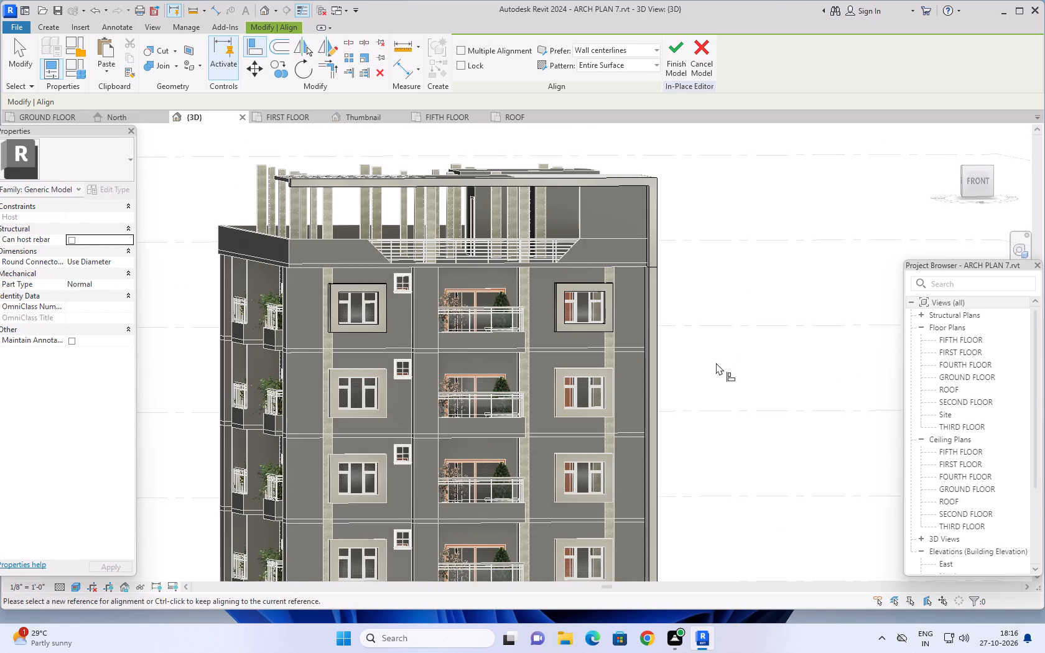
pyautogui.moveTo(711, 361); pyautogui.dragTo(676, 300, button='middle')
pyautogui.keyDown('shift'); pyautogui.moveTo(688, 348); pyautogui.dragTo(672, 358, button='middle'); pyautogui.keyUp('shift')
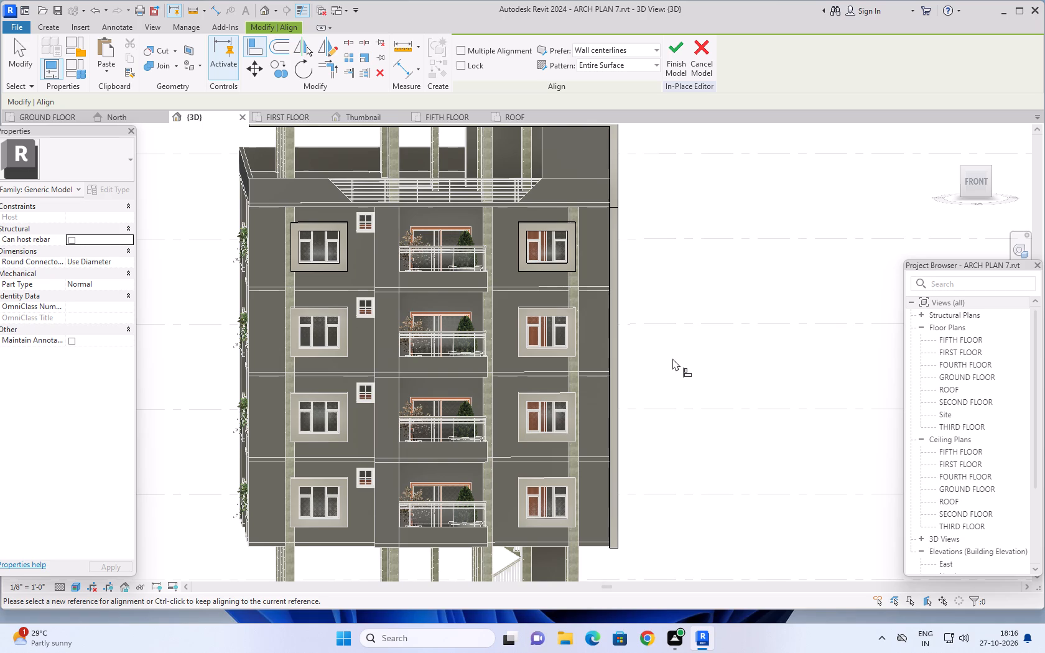
pyautogui.scroll(1, 692, 169)
pyautogui.moveTo(692, 178); pyautogui.dragTo(676, 205, button='middle')
pyautogui.middleClick(676, 205)
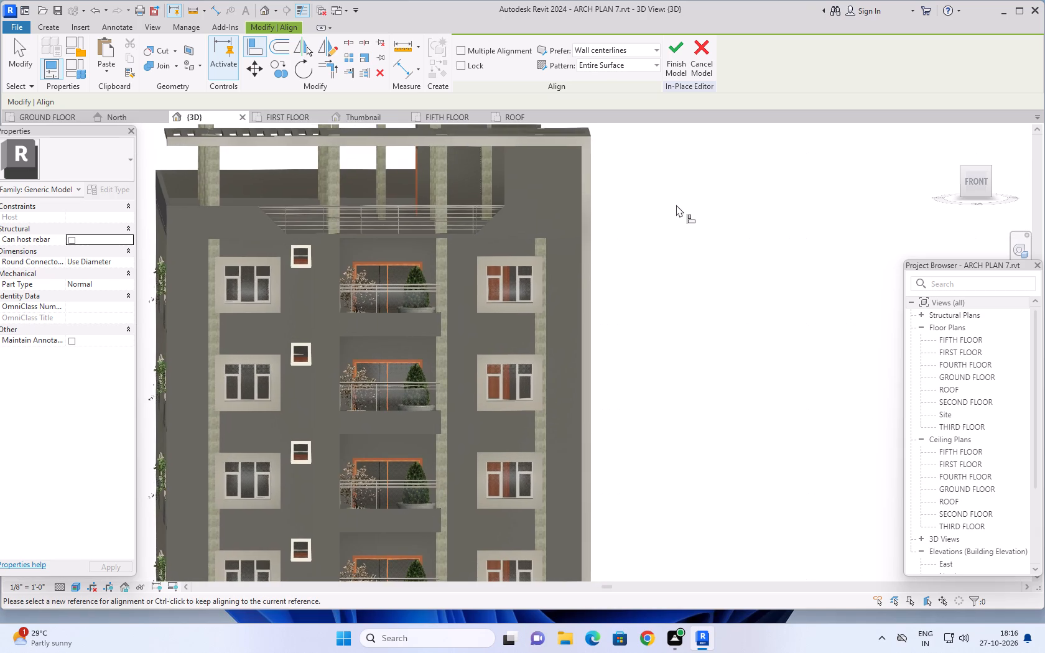
pyautogui.click(585, 271)
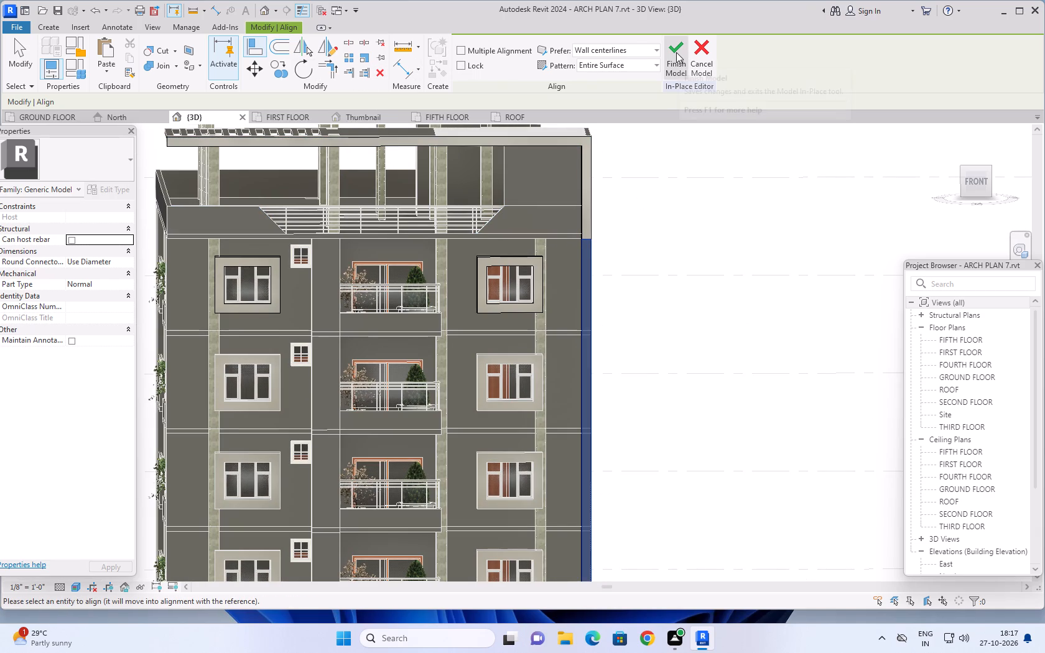
pyautogui.press('Escape')
pyautogui.press('Escape')
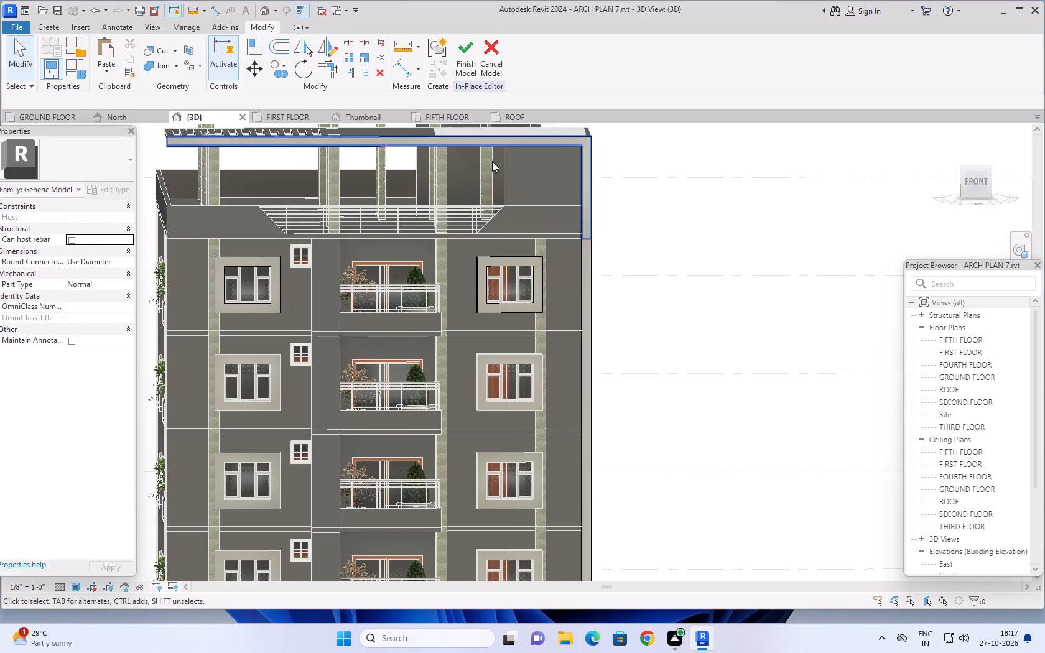
# Start a new extrusion with its work plane on the 6" front parapet wall beside the L-shaped frame.
pyautogui.click(50, 26)
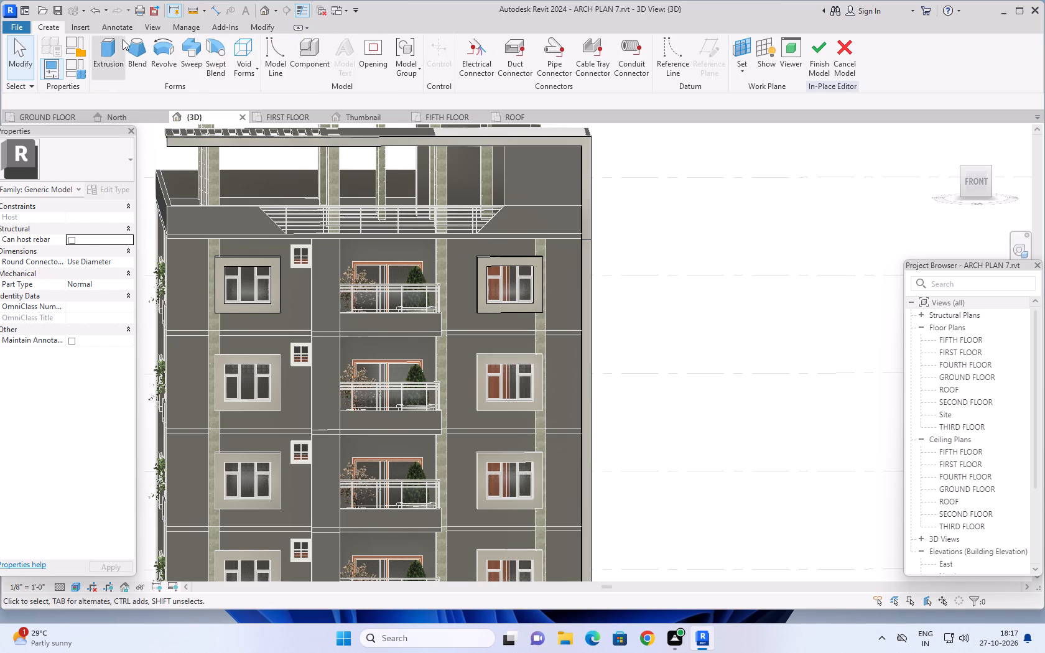
pyautogui.click(109, 44)
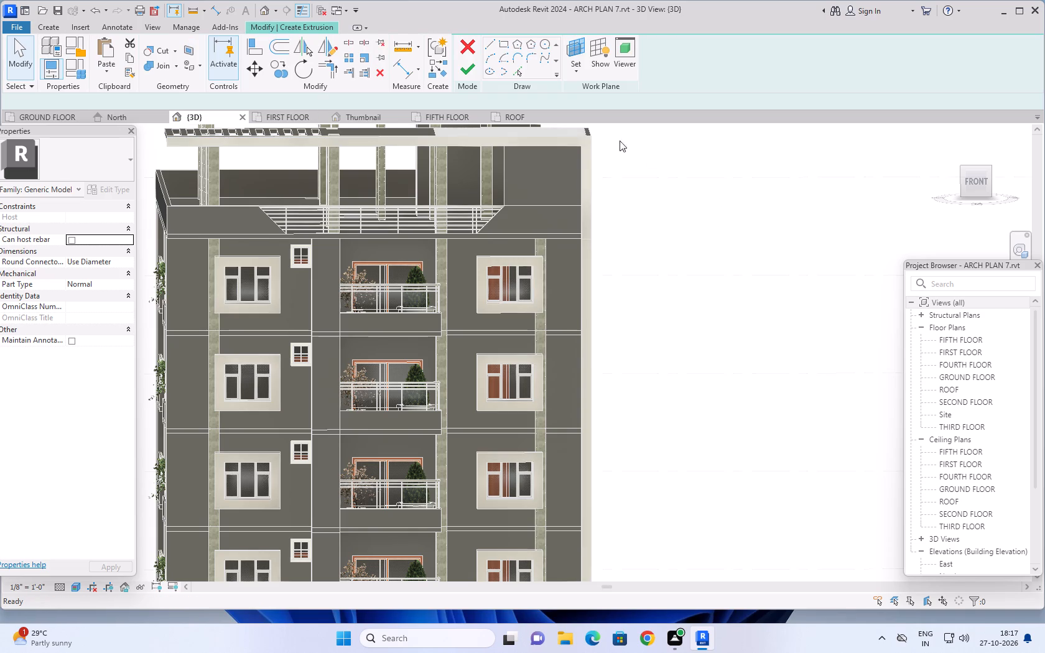
pyautogui.click(573, 75)
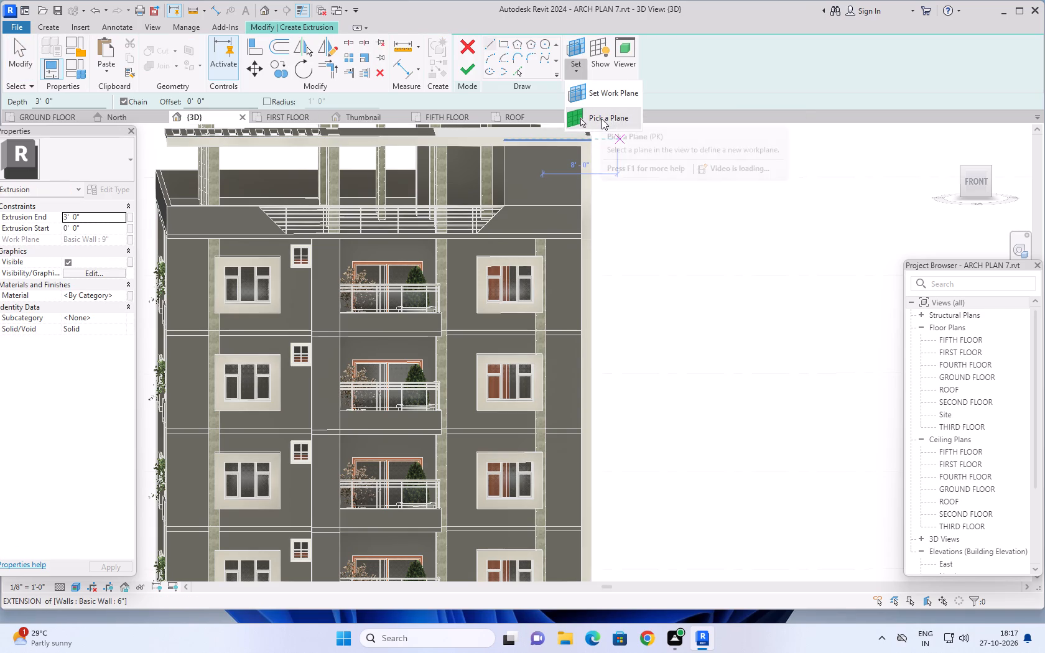
pyautogui.click(601, 119)
pyautogui.click(537, 221)
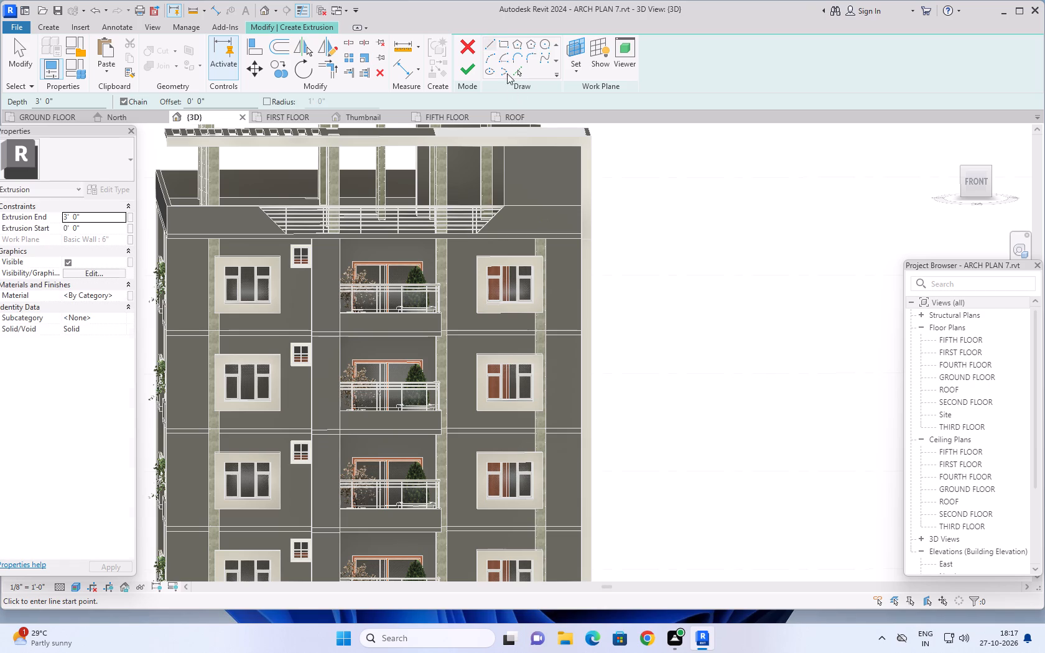
# Draw a line about 8' 3" along the parapet's top from the frame strip, continuing about 4' 3" down the parapet's sloped edge.
pyautogui.click(490, 44)
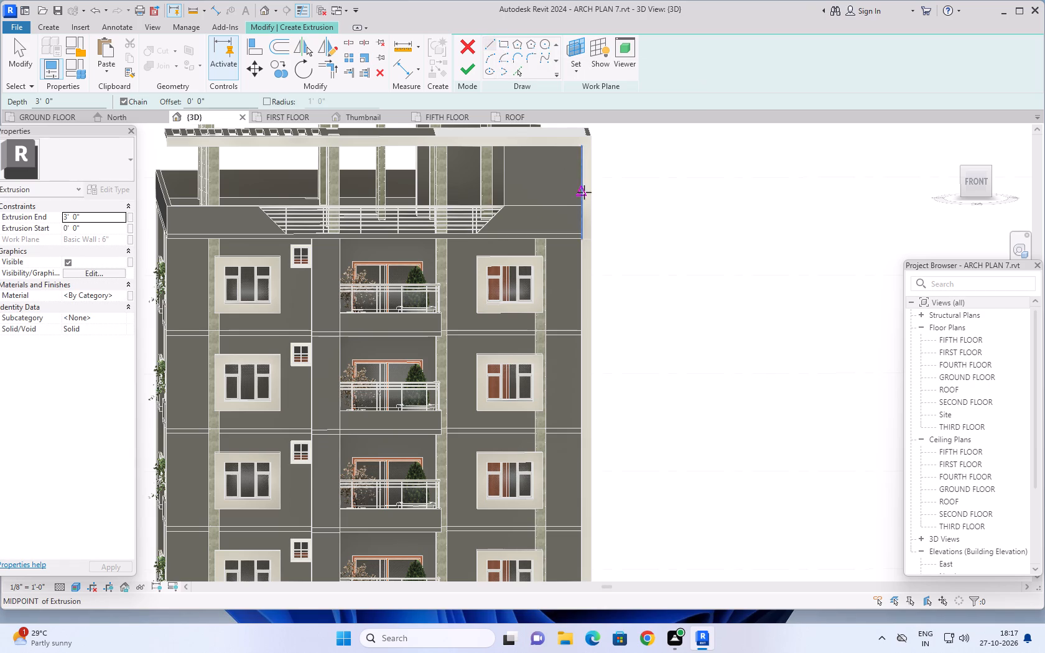
pyautogui.scroll(8, 584, 192)
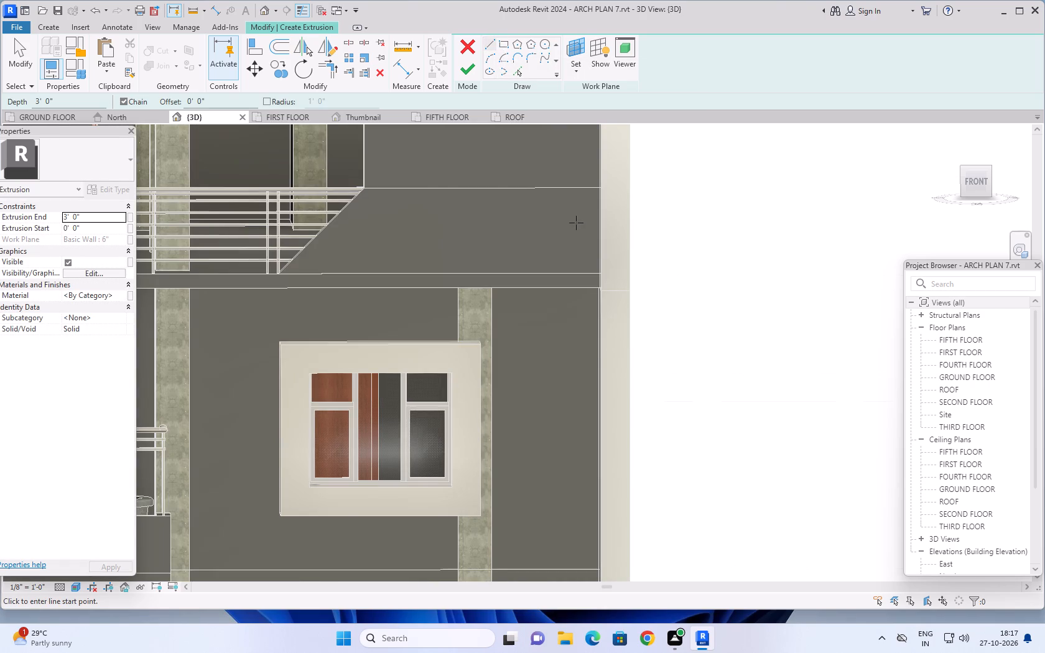
pyautogui.click(602, 187)
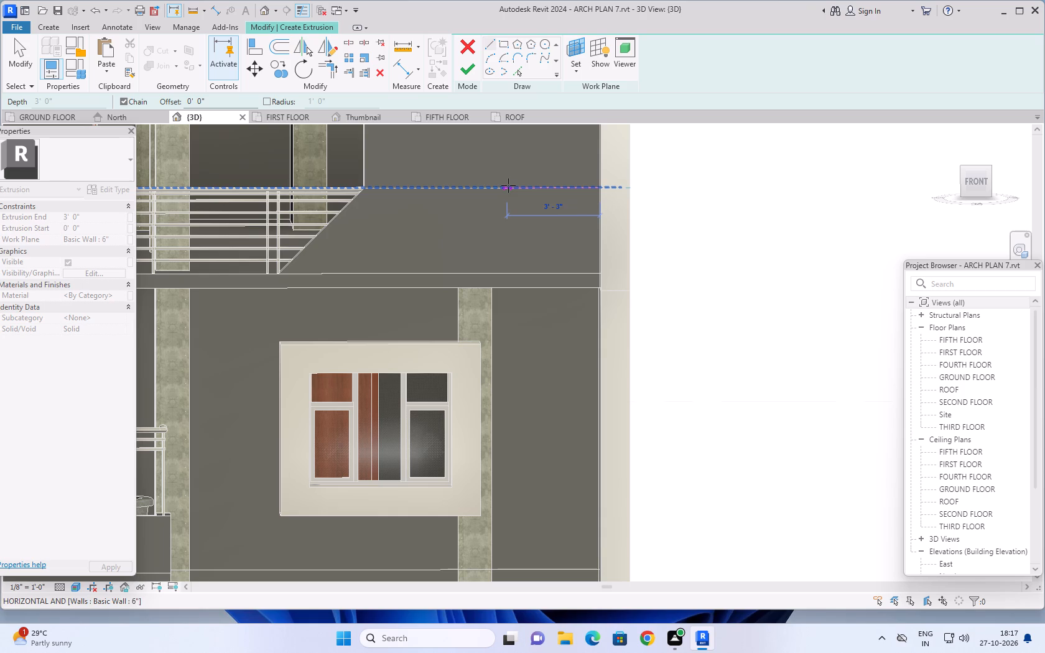
pyautogui.click(366, 186)
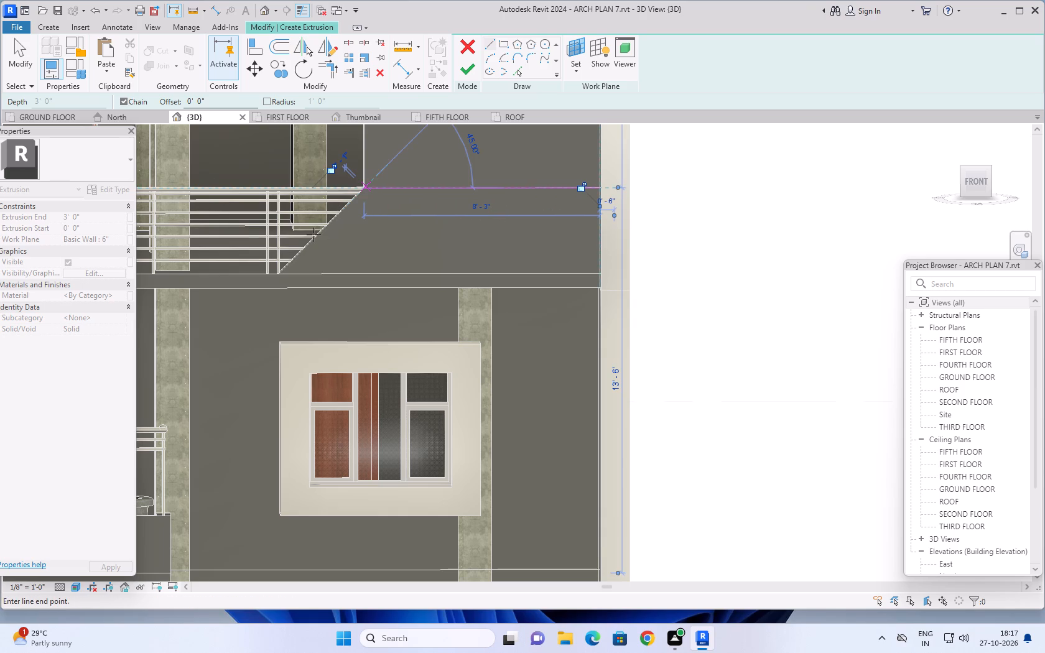
pyautogui.click(278, 271)
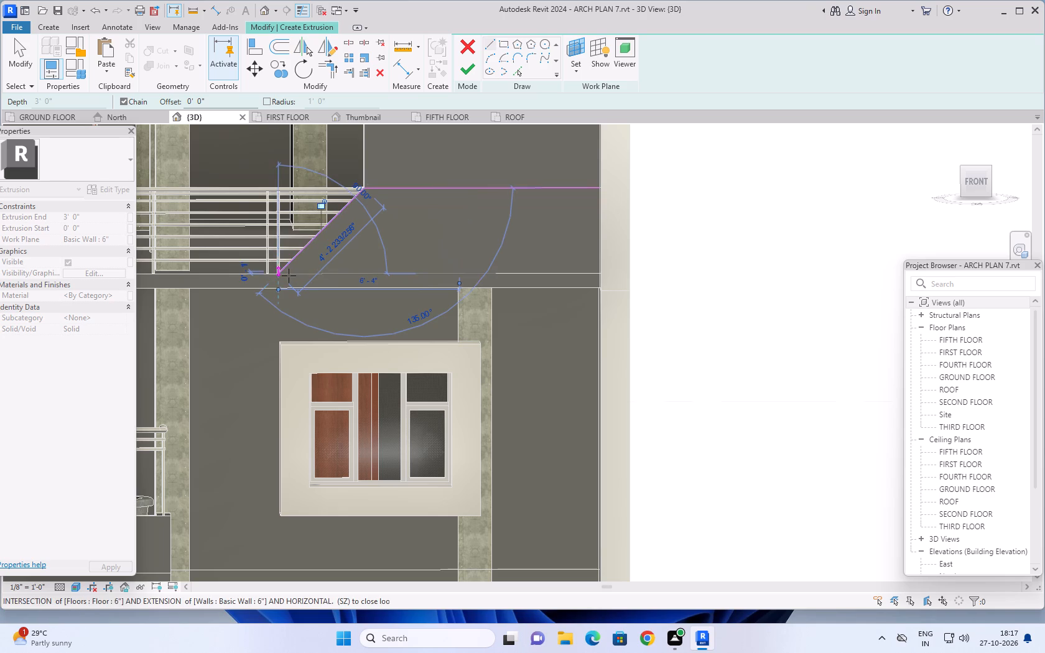
pyautogui.scroll(5, 289, 276)
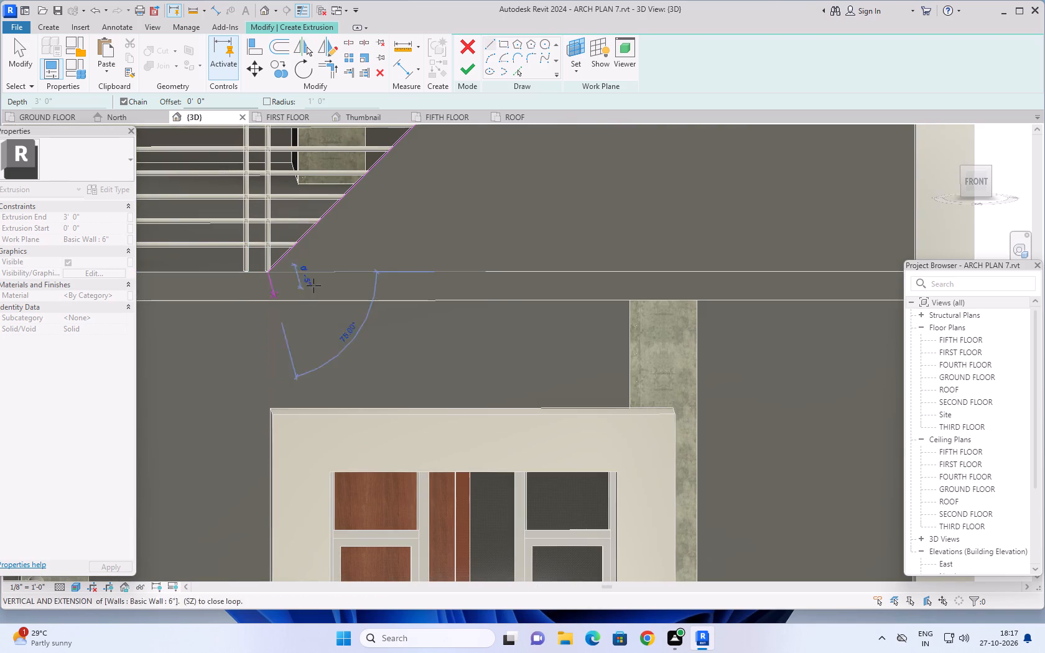
# Add sketch lines offset 4" inside the parapet's sloped edge and its horizontal top edge using Pick Lines.
pyautogui.click(519, 73)
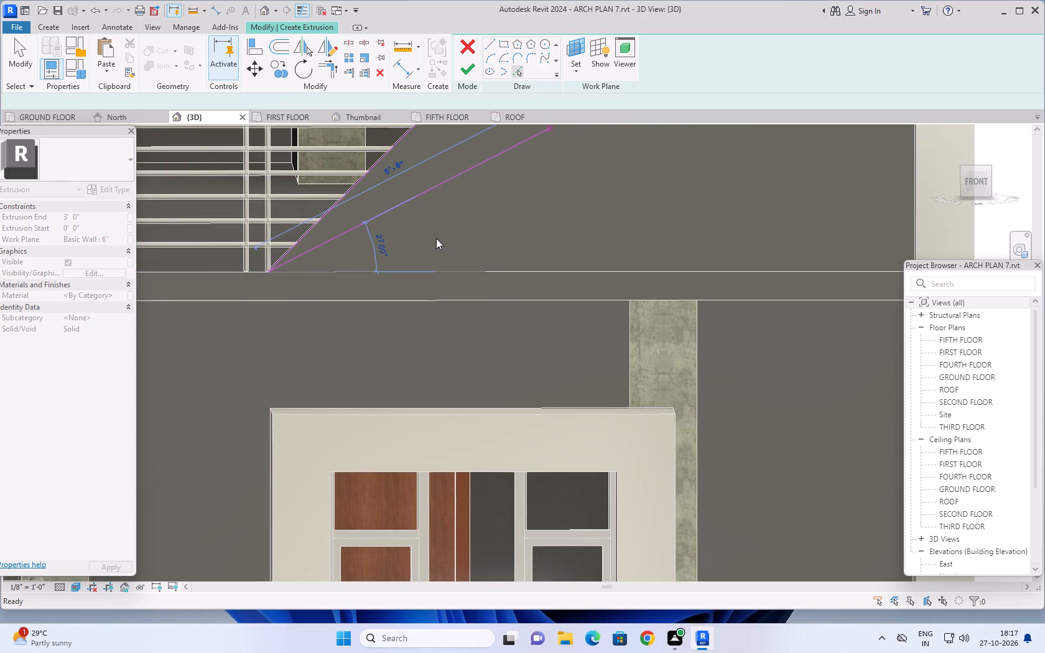
pyautogui.scroll(-5, 437, 253)
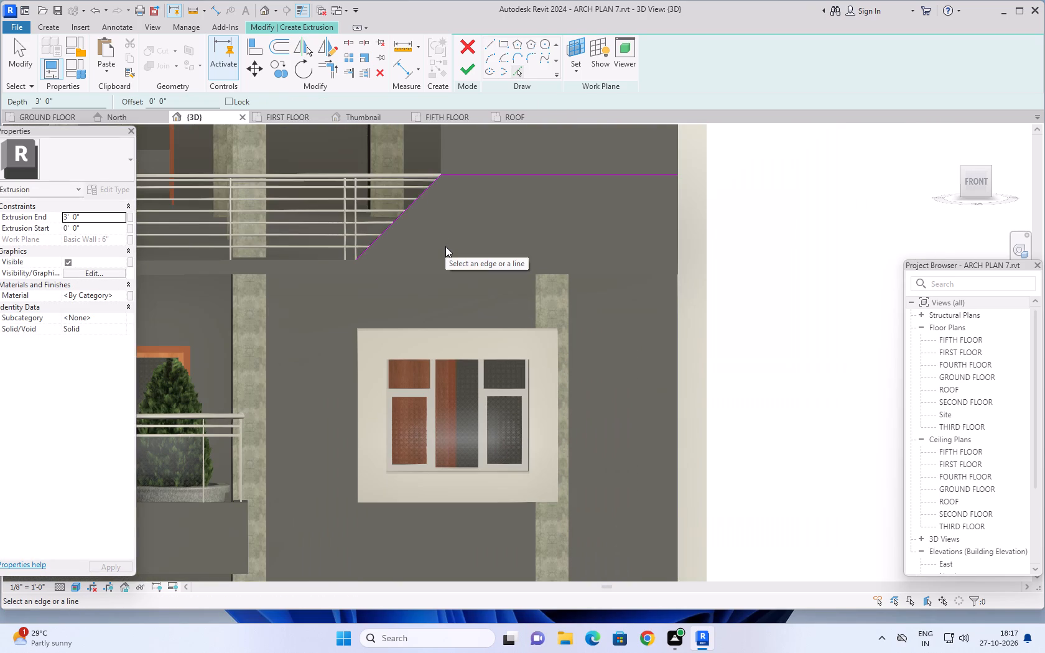
pyautogui.click(190, 102)
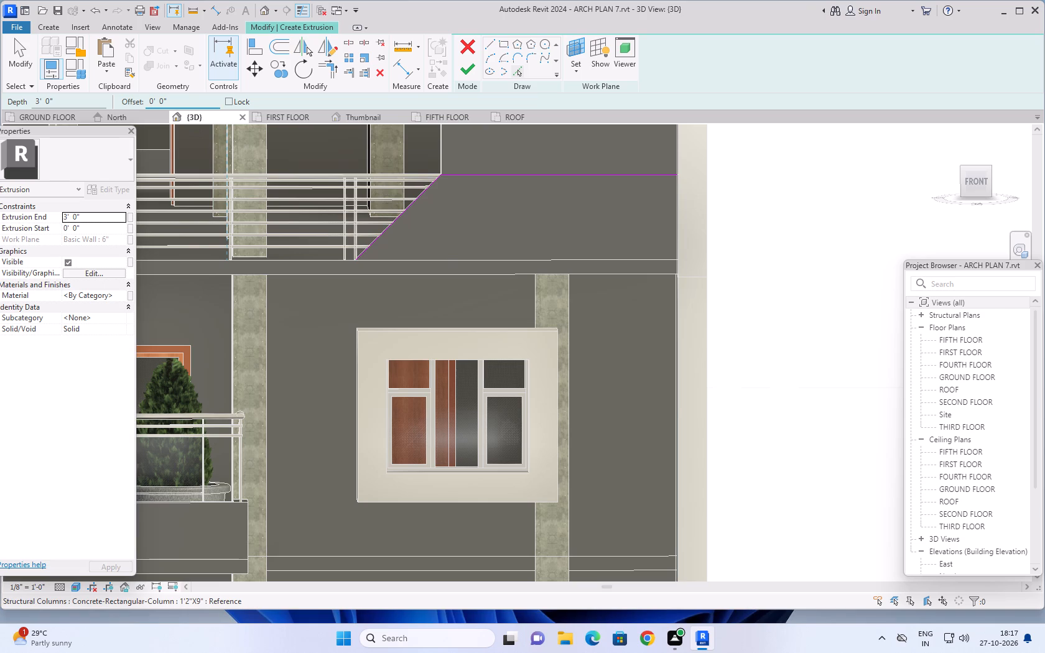
pyautogui.press('BackSpace')
pyautogui.press('BackSpace')
pyautogui.press('BackSpace')
pyautogui.press('BackSpace')
pyautogui.press('BackSpace')
pyautogui.press('BackSpace')
pyautogui.press('BackSpace')
pyautogui.press('BackSpace')
pyautogui.press('BackSpace')
pyautogui.press('BackSpace')
pyautogui.press('BackSpace')
pyautogui.press('BackSpace')
pyautogui.press('BackSpace')
pyautogui.press('6')
pyautogui.press('BackSpace')
pyautogui.write('4"')
pyautogui.press('Return')
pyautogui.click(414, 205)
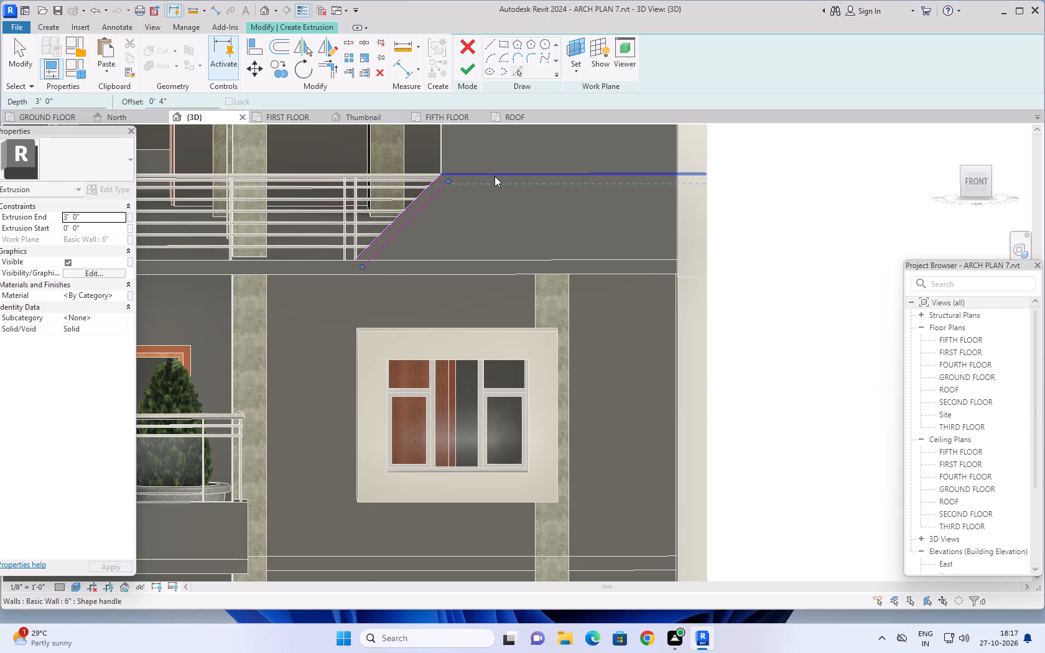
pyautogui.click(495, 175)
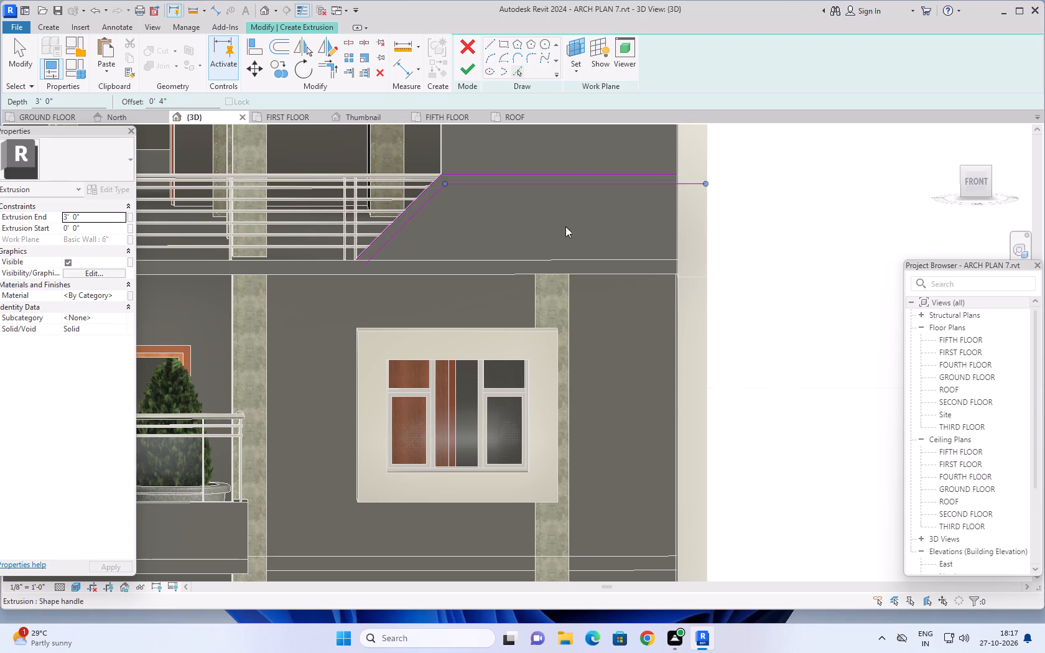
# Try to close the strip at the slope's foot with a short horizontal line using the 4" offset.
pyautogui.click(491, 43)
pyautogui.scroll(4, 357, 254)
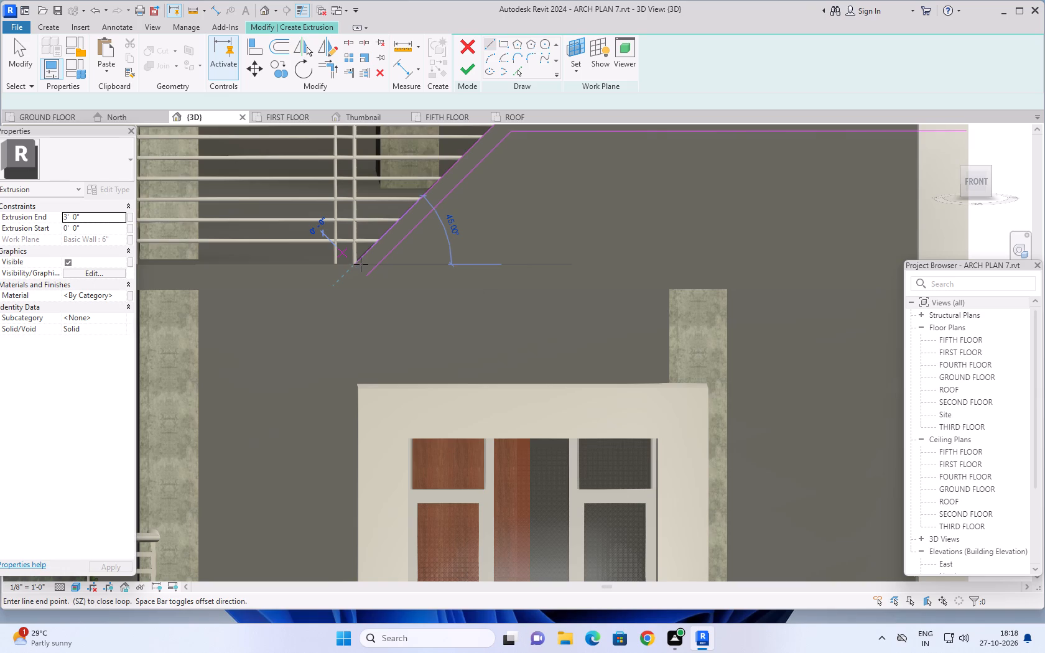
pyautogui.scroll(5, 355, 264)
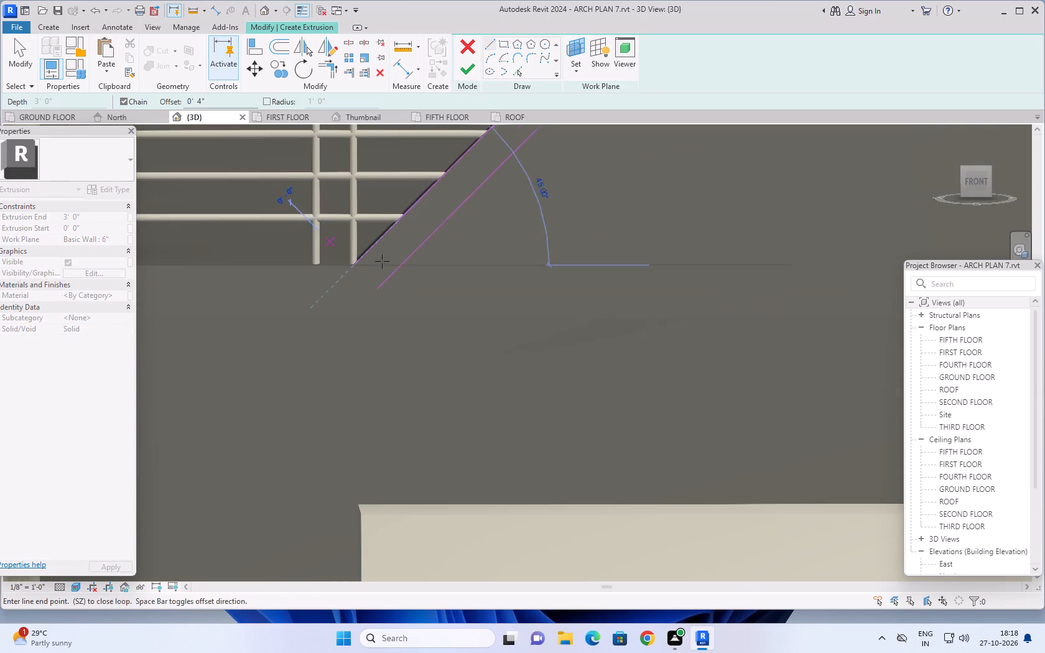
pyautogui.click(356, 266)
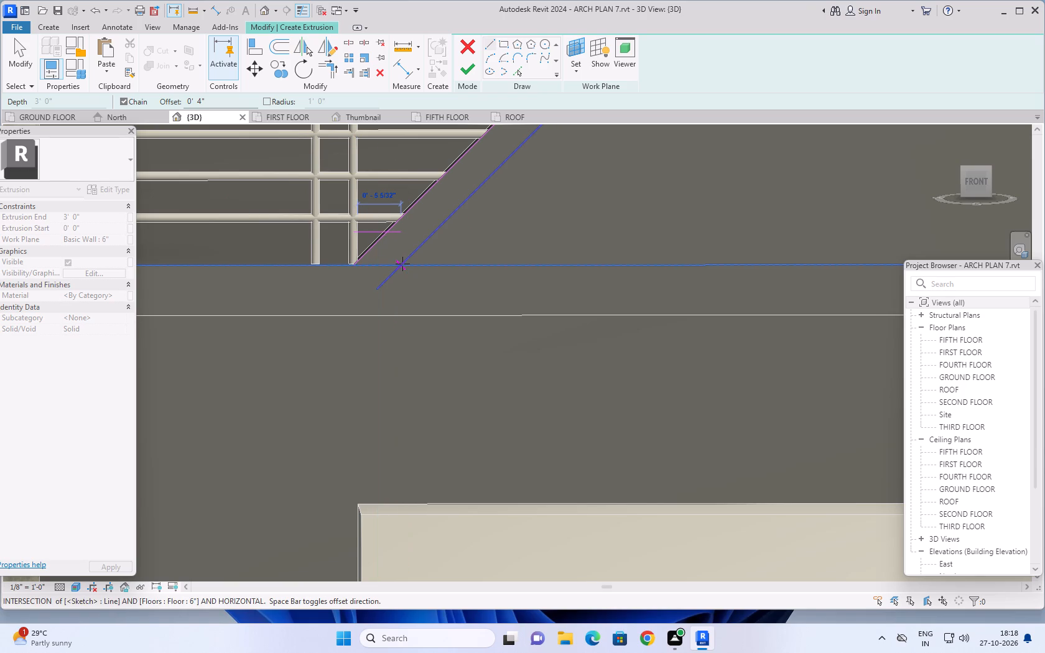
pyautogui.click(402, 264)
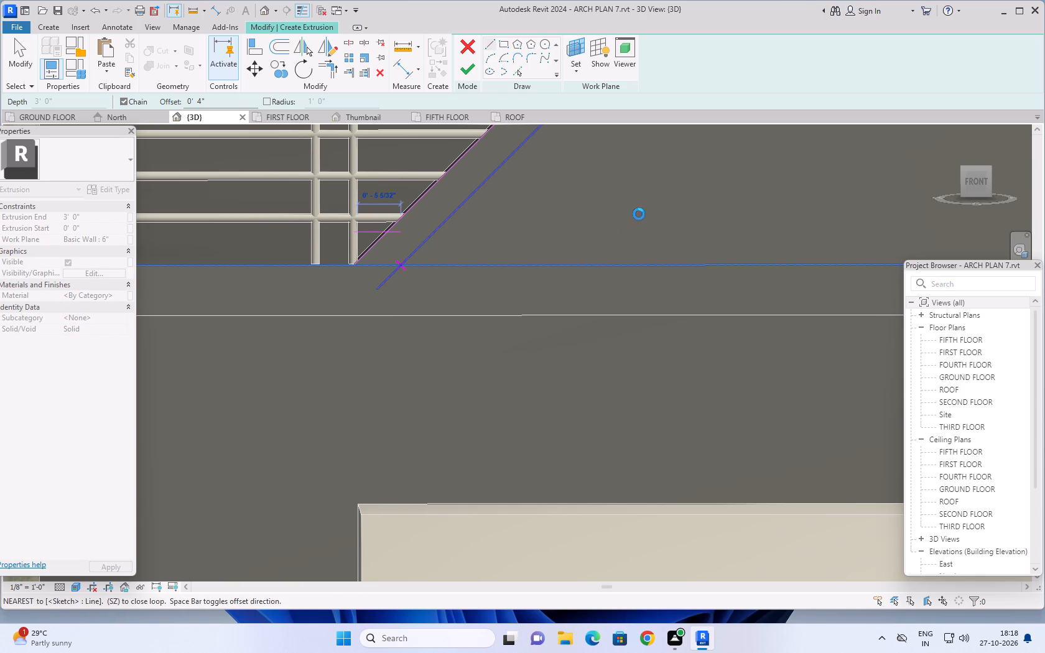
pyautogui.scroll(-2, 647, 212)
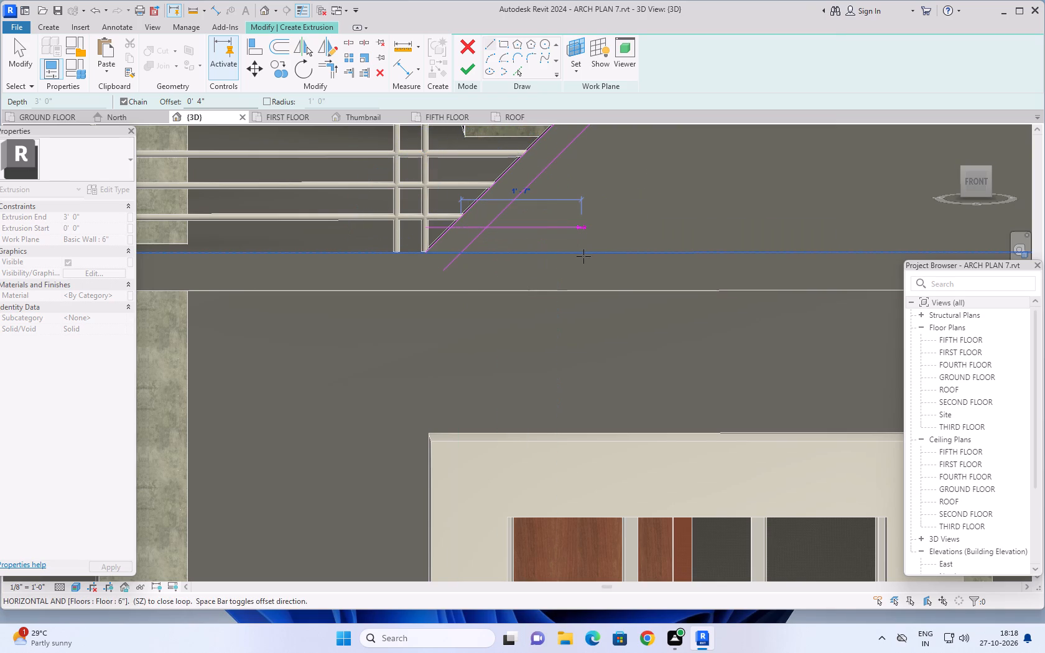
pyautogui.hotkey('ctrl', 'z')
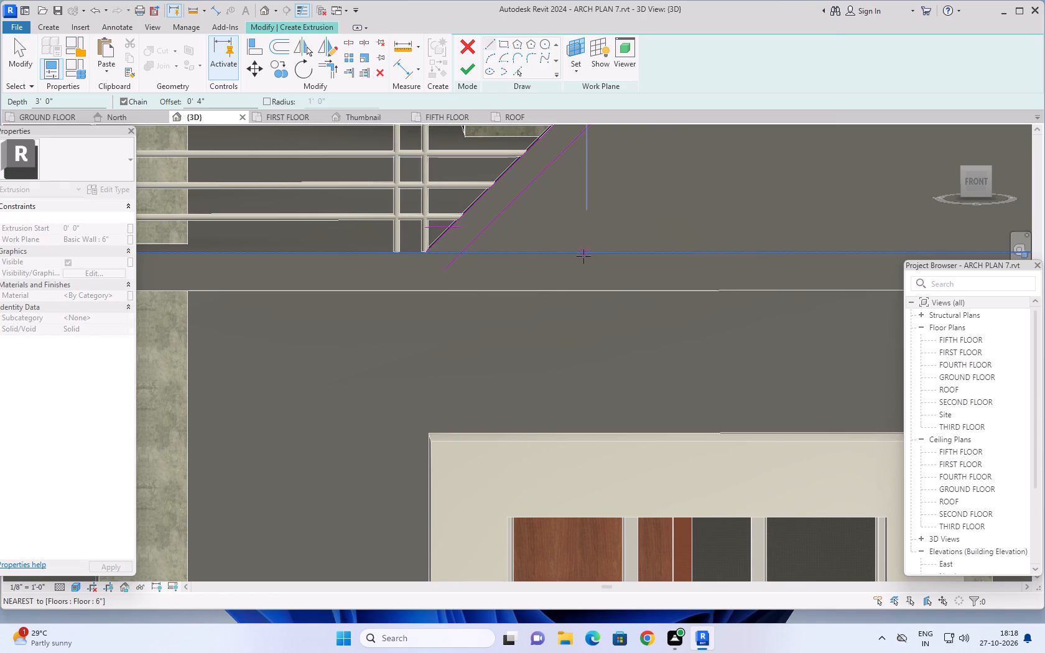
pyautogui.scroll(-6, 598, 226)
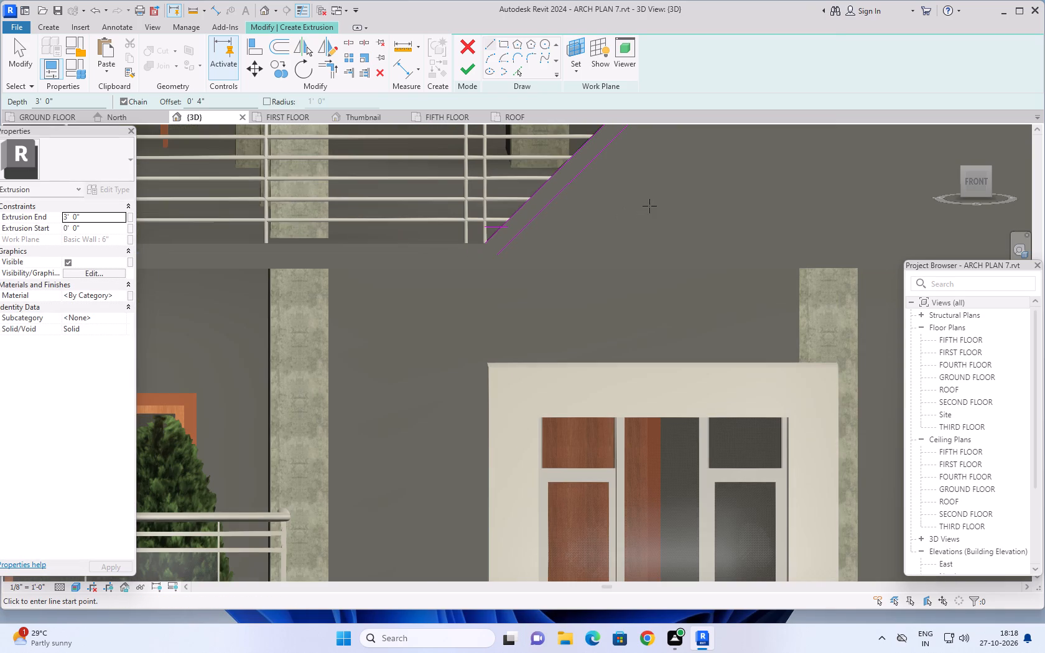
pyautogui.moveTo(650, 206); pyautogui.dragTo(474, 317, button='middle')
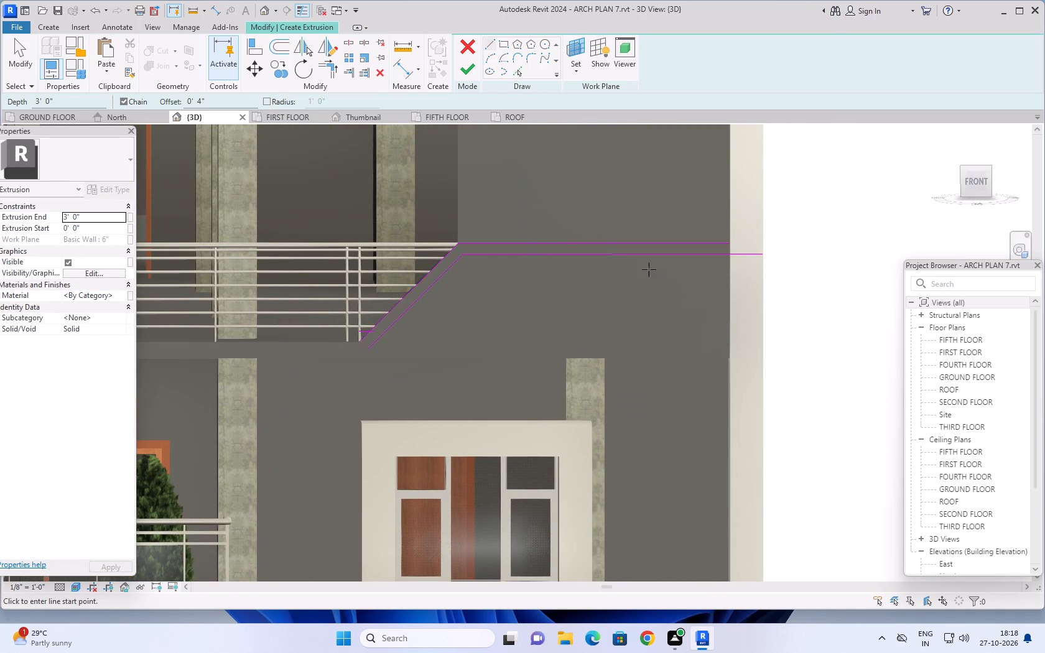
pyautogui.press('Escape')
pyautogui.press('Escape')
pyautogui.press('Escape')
# Shorten the lower horizontal sketch line to about 8' 1" so it ends at the edge of the vertical frame strip.
pyautogui.click(706, 255)
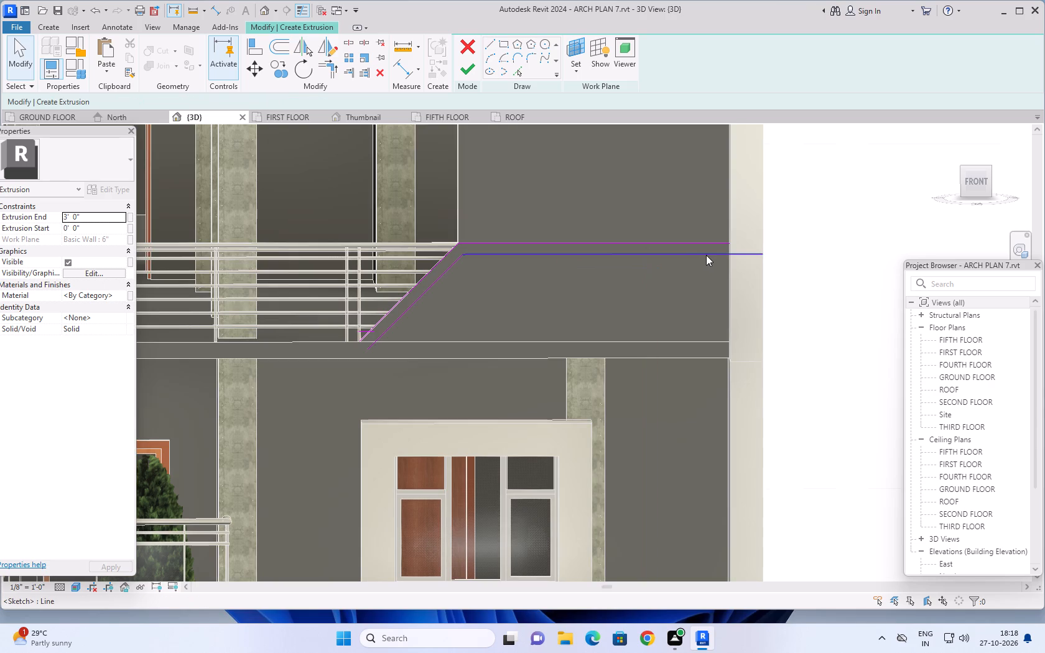
pyautogui.scroll(3, 776, 255)
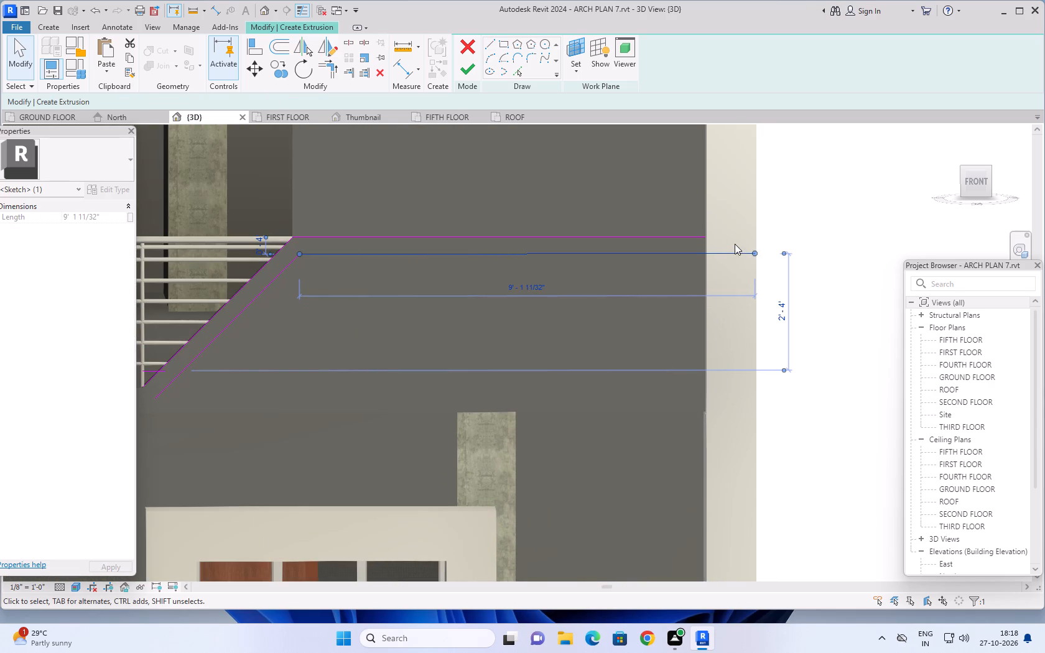
pyautogui.scroll(1, 735, 244)
pyautogui.moveTo(757, 253); pyautogui.dragTo(723, 255)
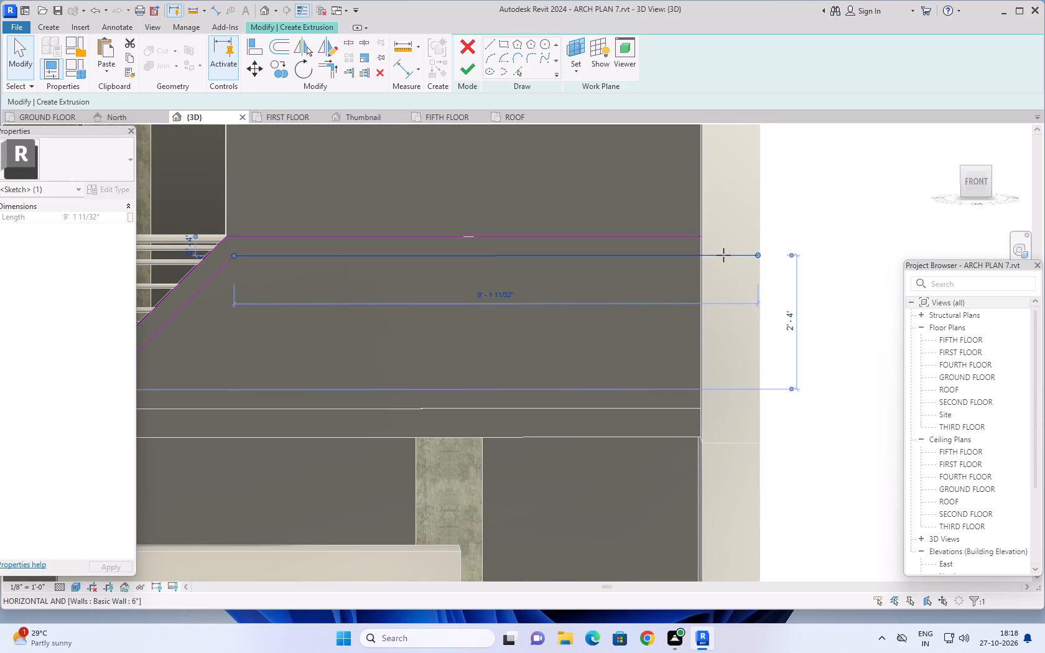
pyautogui.moveTo(723, 255); pyautogui.dragTo(700, 256)
# Draw a horizontal line about 5 21/32" long at the slope's foot, joining the two parallel sloped lines without an offset.
pyautogui.scroll(-5, 751, 261)
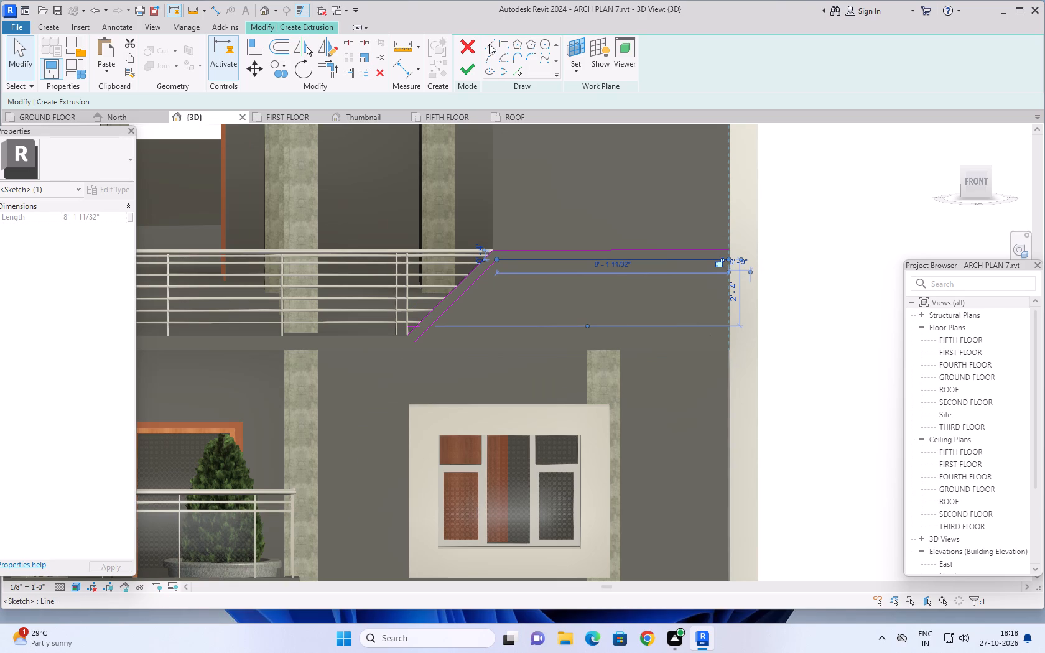
pyautogui.click(489, 44)
pyautogui.scroll(7, 405, 332)
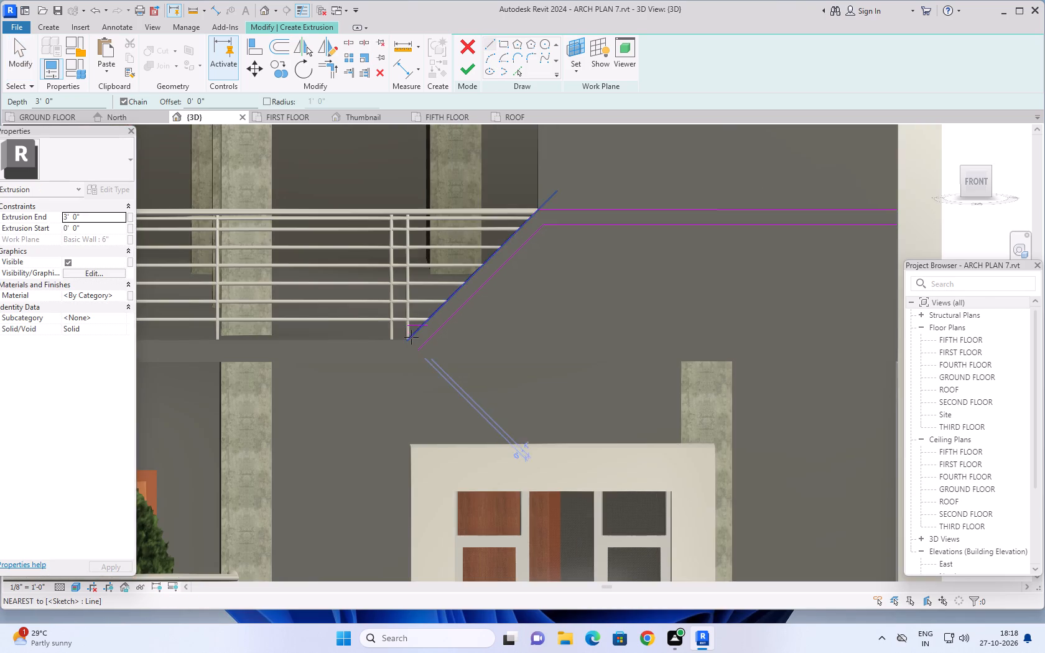
pyautogui.scroll(8, 412, 345)
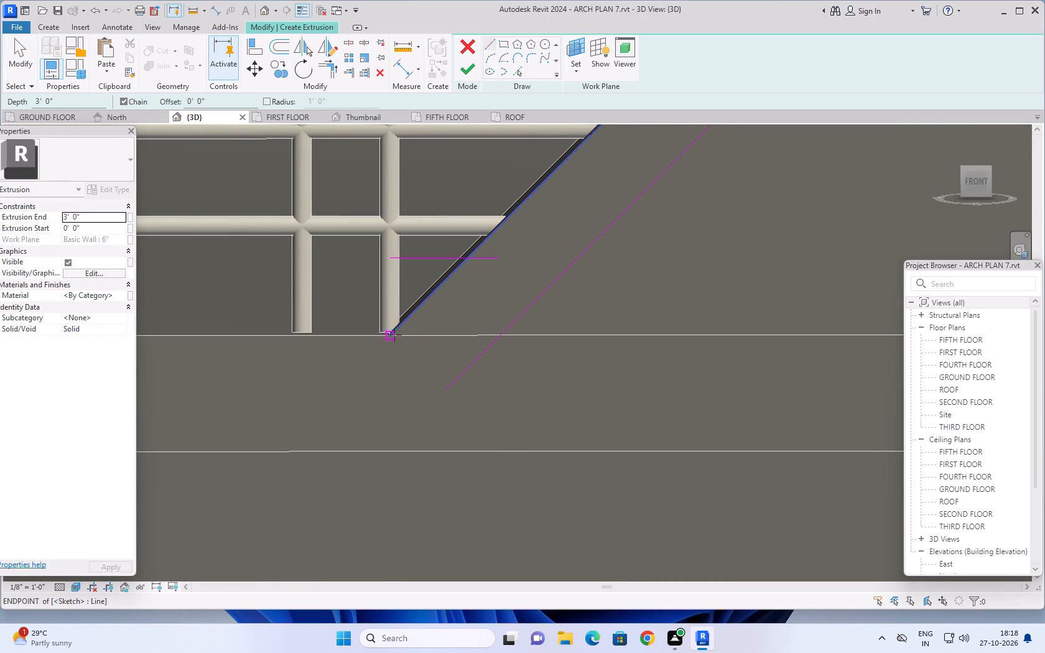
pyautogui.click(394, 335)
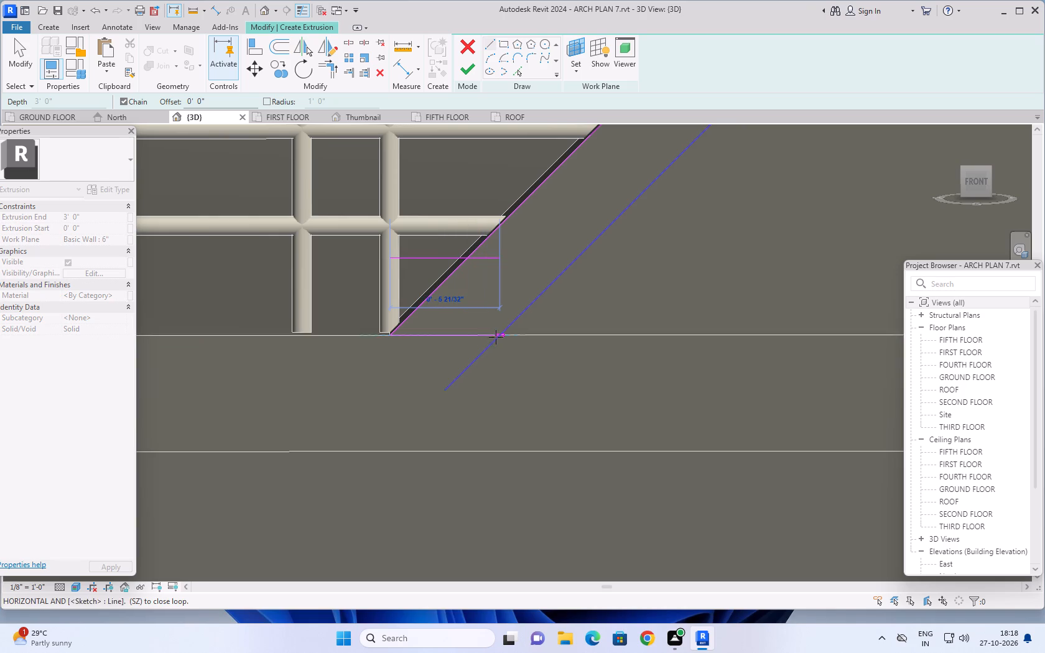
pyautogui.click(501, 336)
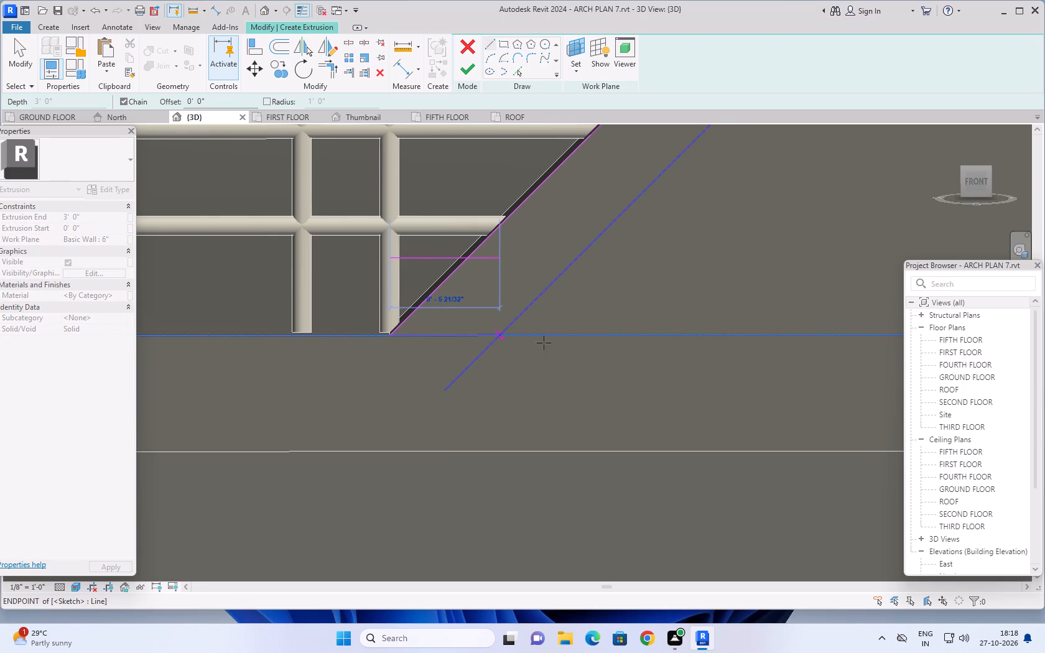
pyautogui.press('Escape')
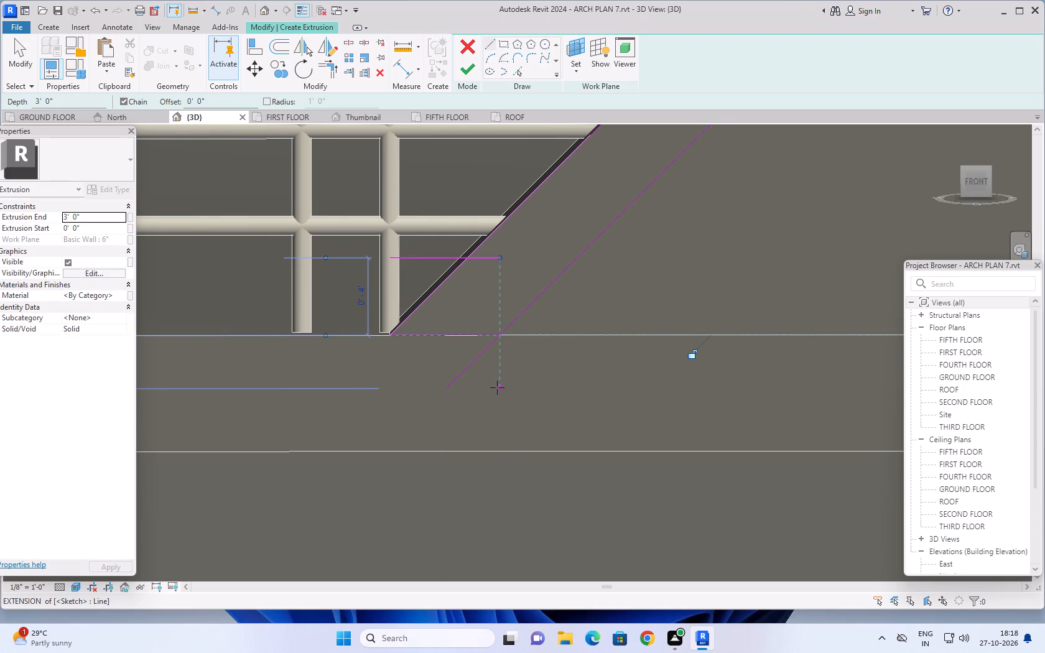
pyautogui.press('Escape')
pyautogui.press('Escape')
pyautogui.press('Escape')
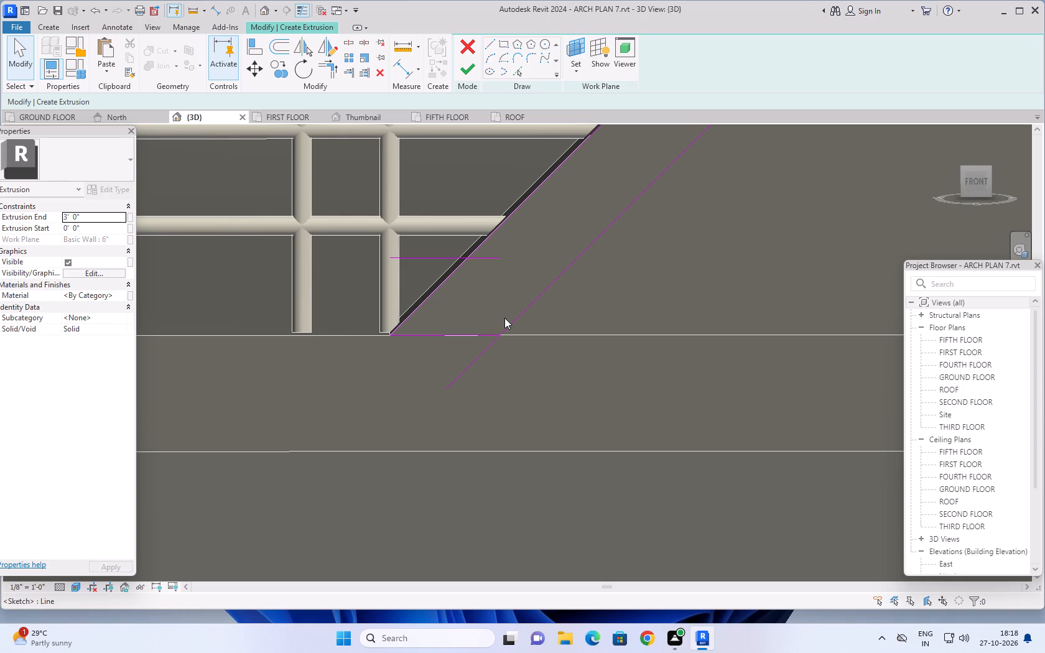
pyautogui.press('Escape')
pyautogui.press('Escape')
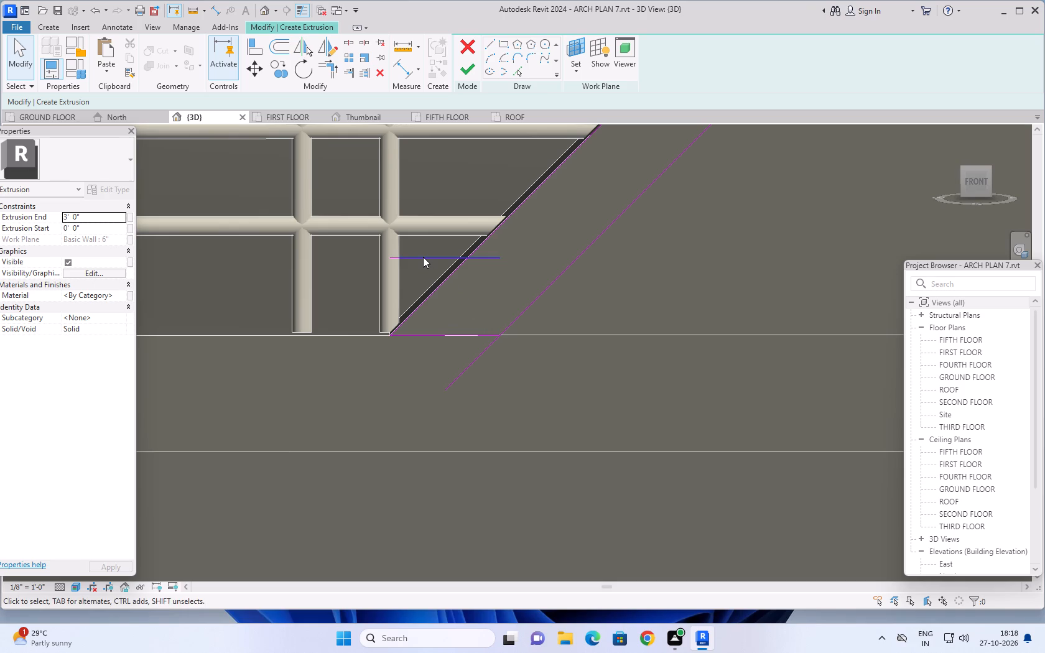
# Delete the misplaced short horizontal sketch line 4" above the slope's foot.
pyautogui.click(423, 257)
pyautogui.press('Delete')
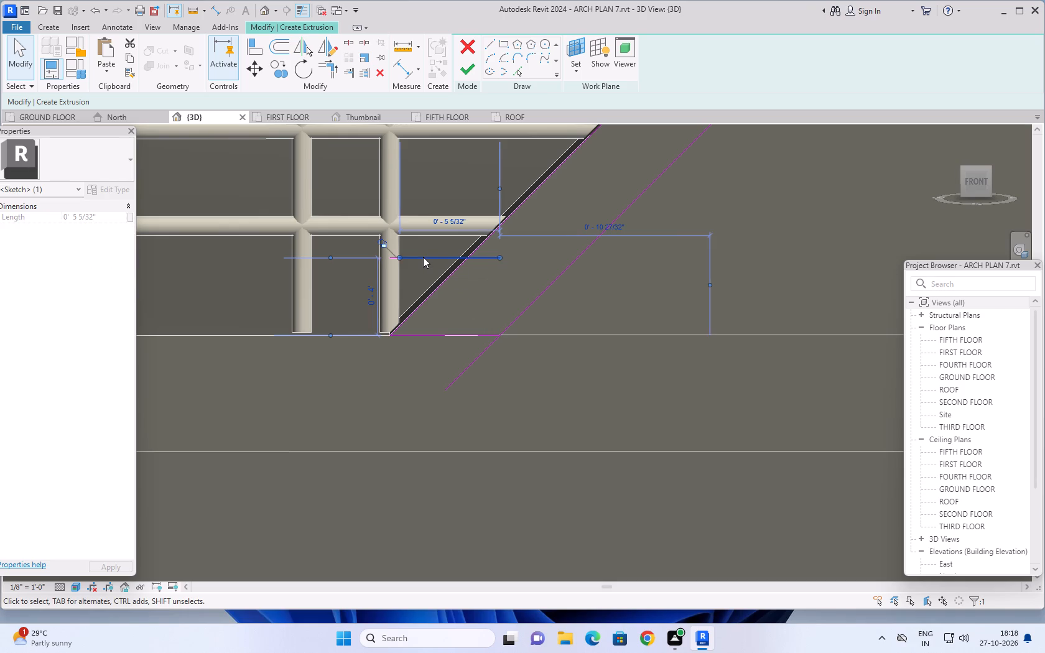
# Examine the border sketch from the slope's foot to where its two horizontal lines meet the vertical frame strip.
pyautogui.scroll(-6, 559, 369)
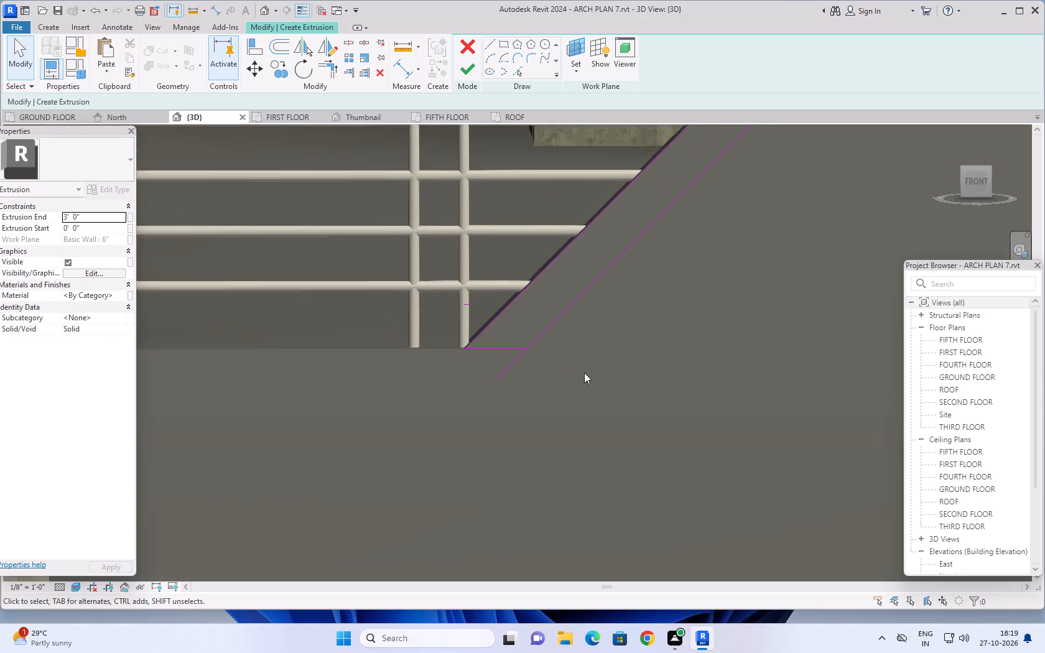
pyautogui.moveTo(582, 373); pyautogui.dragTo(453, 407, button='middle')
pyautogui.scroll(-8, 631, 292)
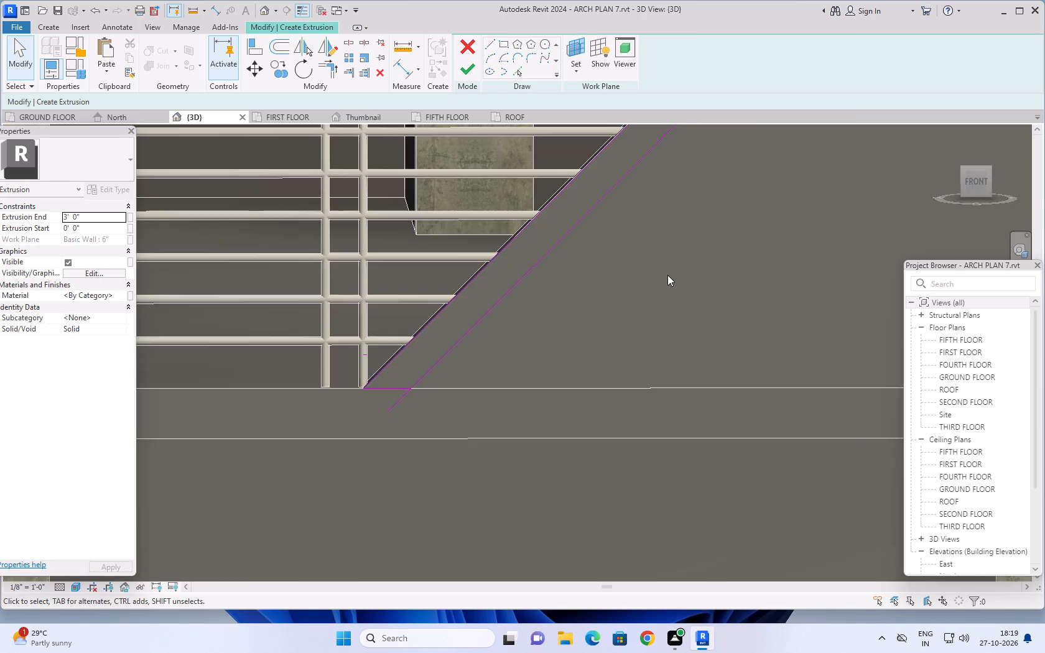
pyautogui.scroll(-2, 689, 266)
pyautogui.moveTo(715, 269); pyautogui.dragTo(593, 294, button='middle')
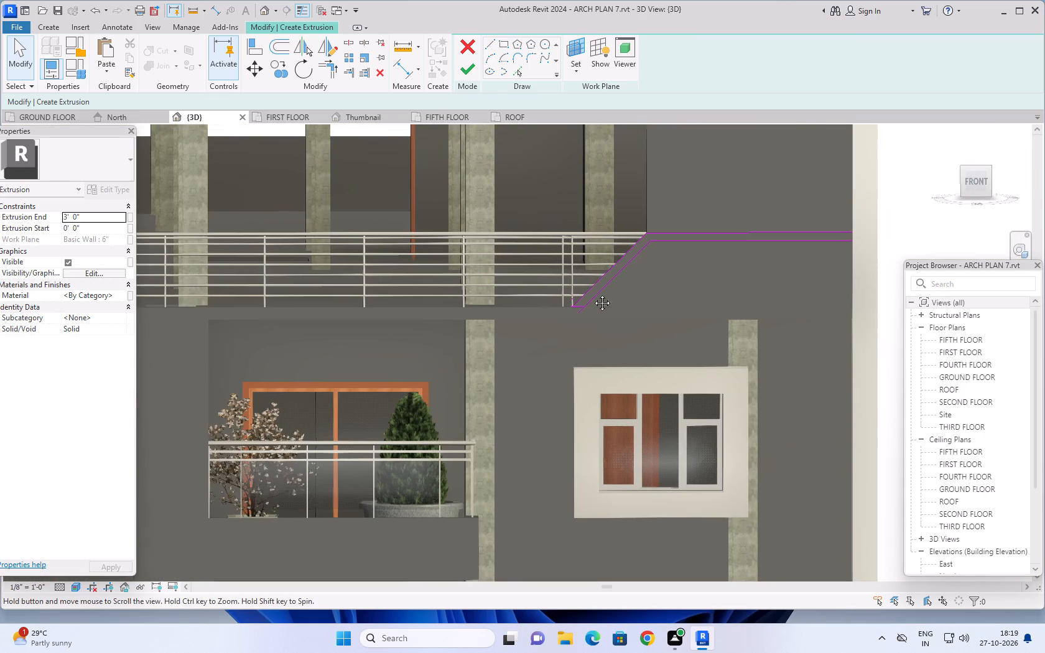
pyautogui.moveTo(593, 294); pyautogui.dragTo(522, 313, button='middle')
pyautogui.scroll(7, 679, 268)
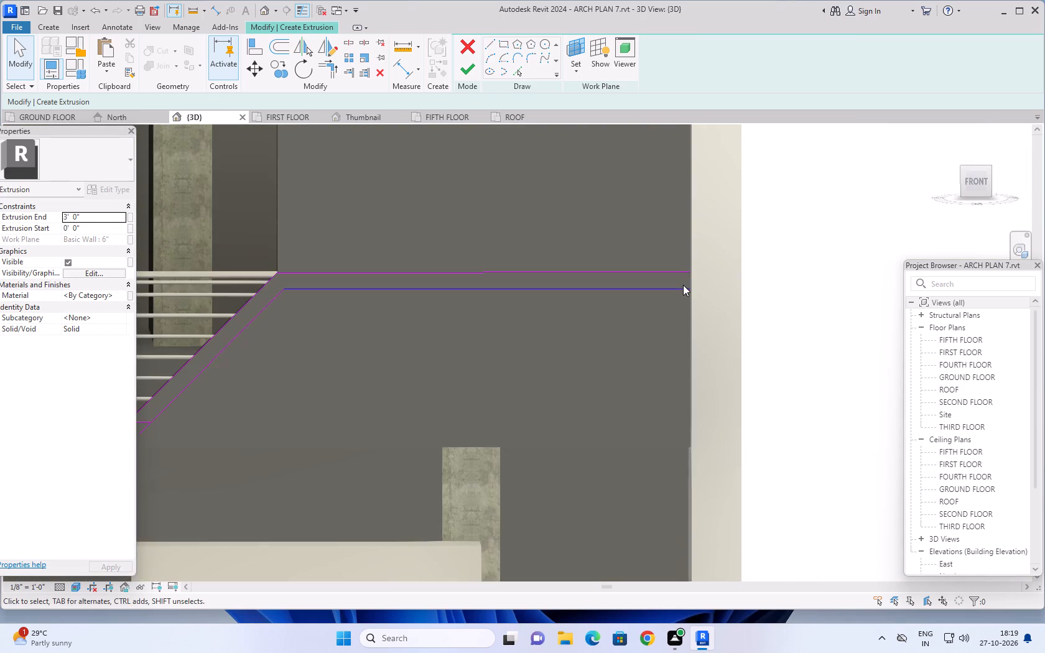
pyautogui.scroll(2, 683, 285)
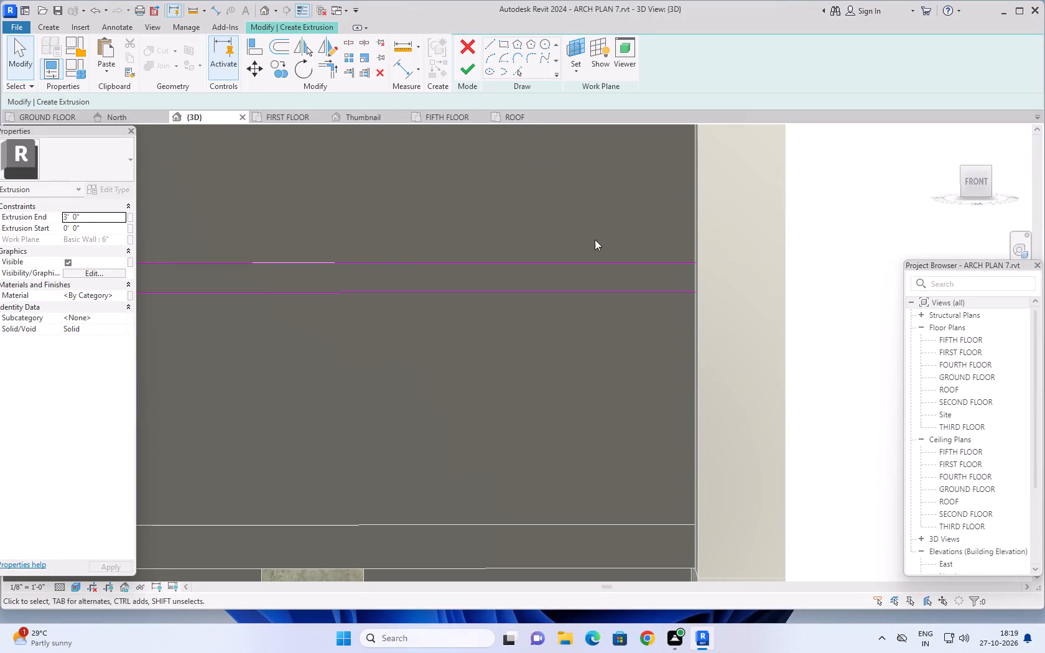
pyautogui.scroll(3, 623, 257)
pyautogui.moveTo(622, 244); pyautogui.dragTo(554, 246, button='middle')
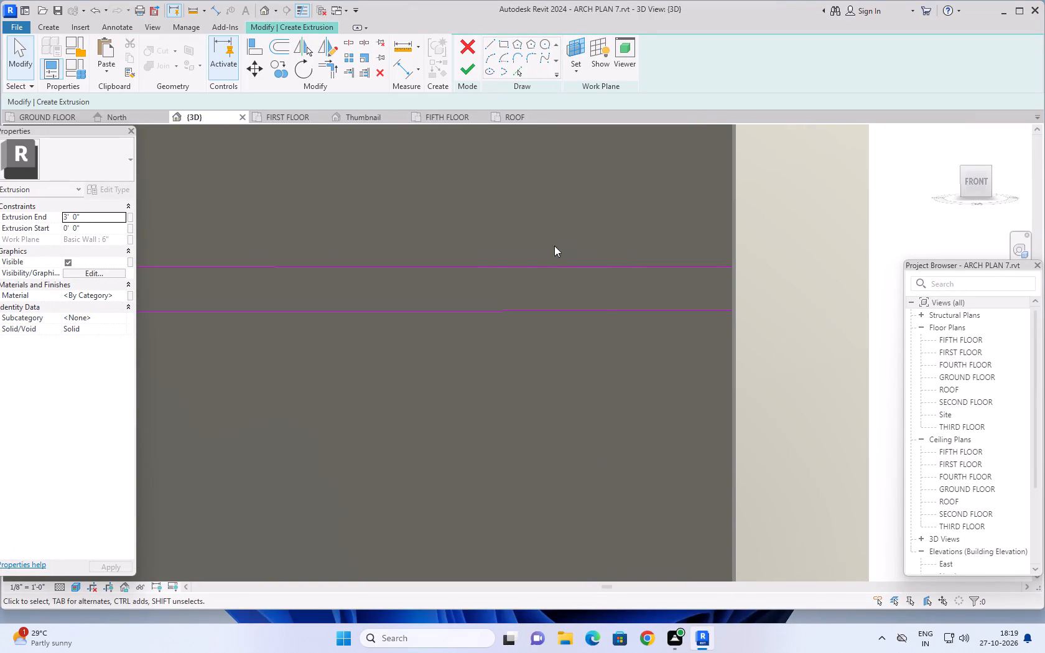
# Draw a 4" vertical line joining the ends of the two horizontal border lines at the vertical frame strip.
pyautogui.moveTo(554, 246); pyautogui.dragTo(476, 251, button='middle')
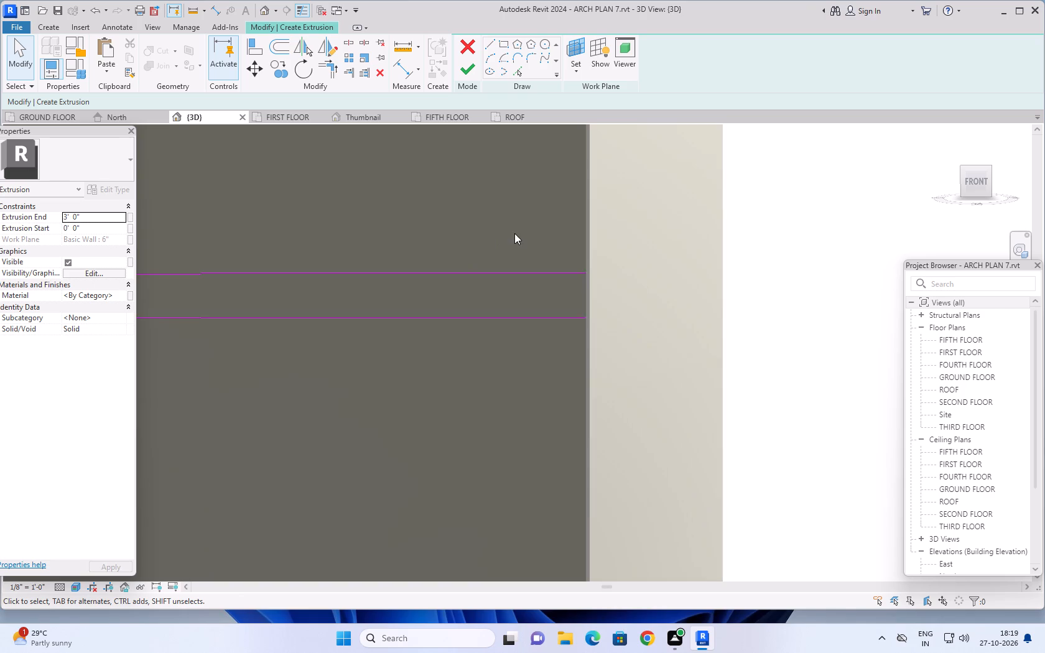
pyautogui.click(492, 45)
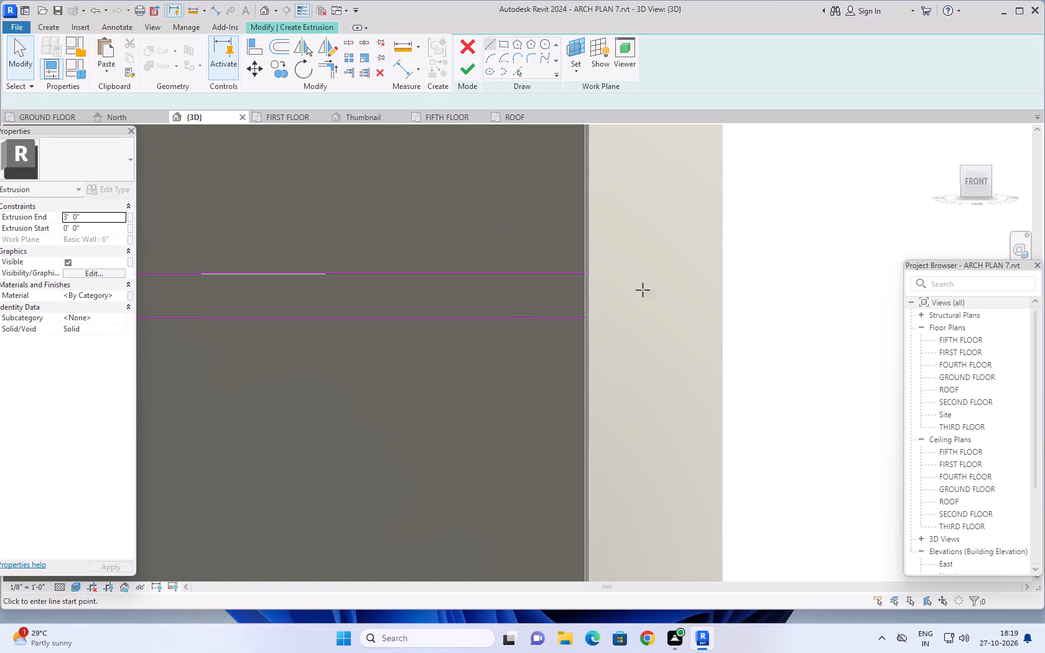
pyautogui.click(583, 274)
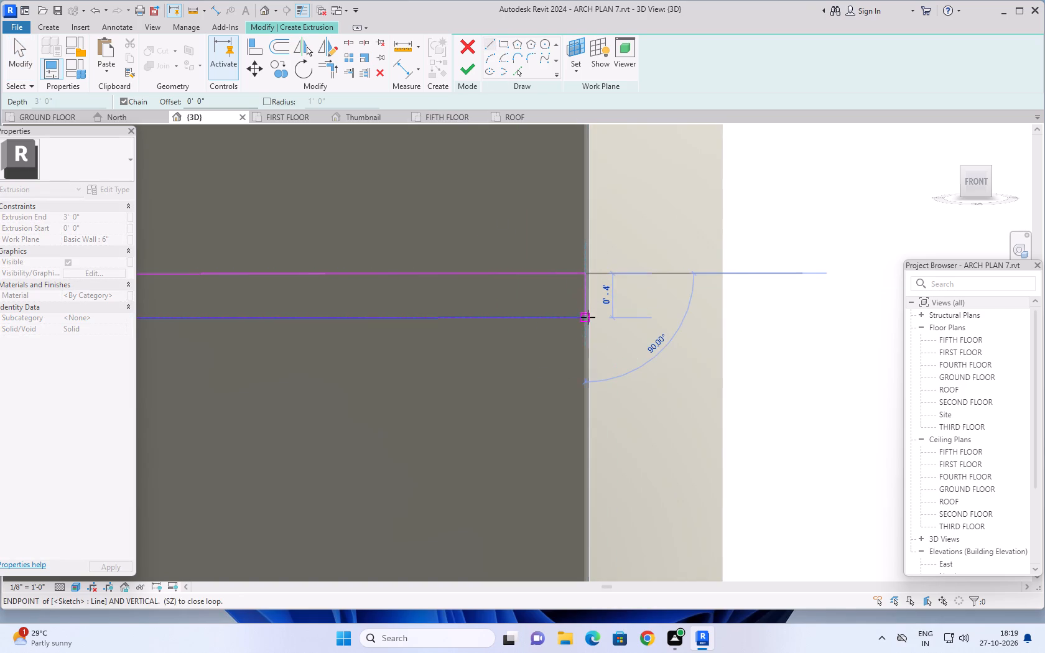
pyautogui.click(588, 318)
# Trim the lower sloped sketch line to meet the short horizontal line at the slope's foot, forming a corner.
pyautogui.scroll(-3, 490, 376)
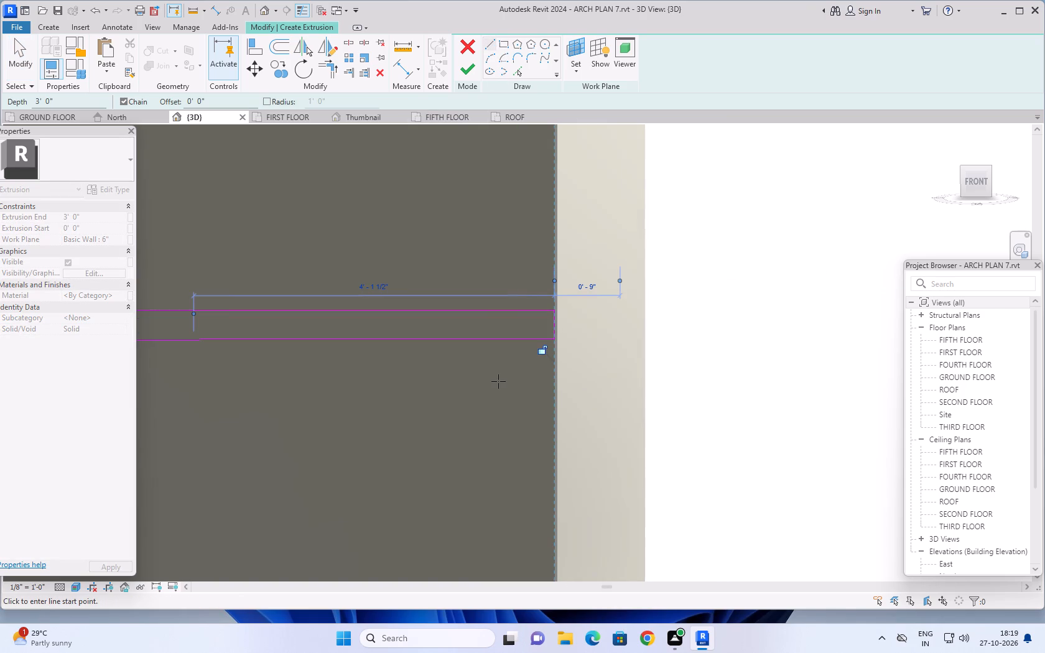
pyautogui.scroll(-7, 502, 381)
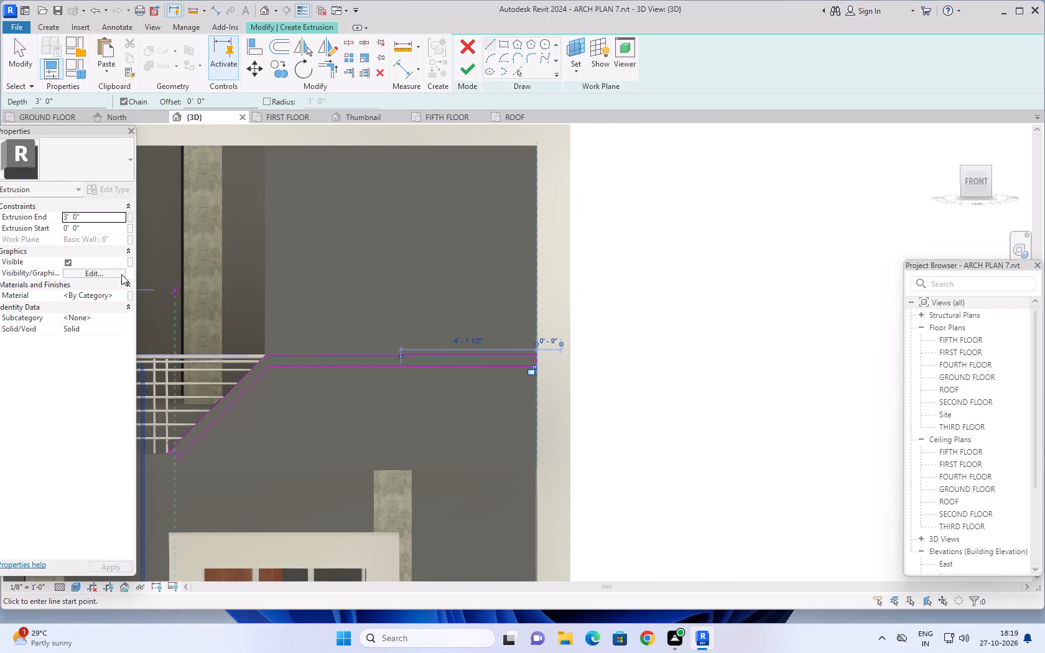
pyautogui.scroll(-3, 212, 317)
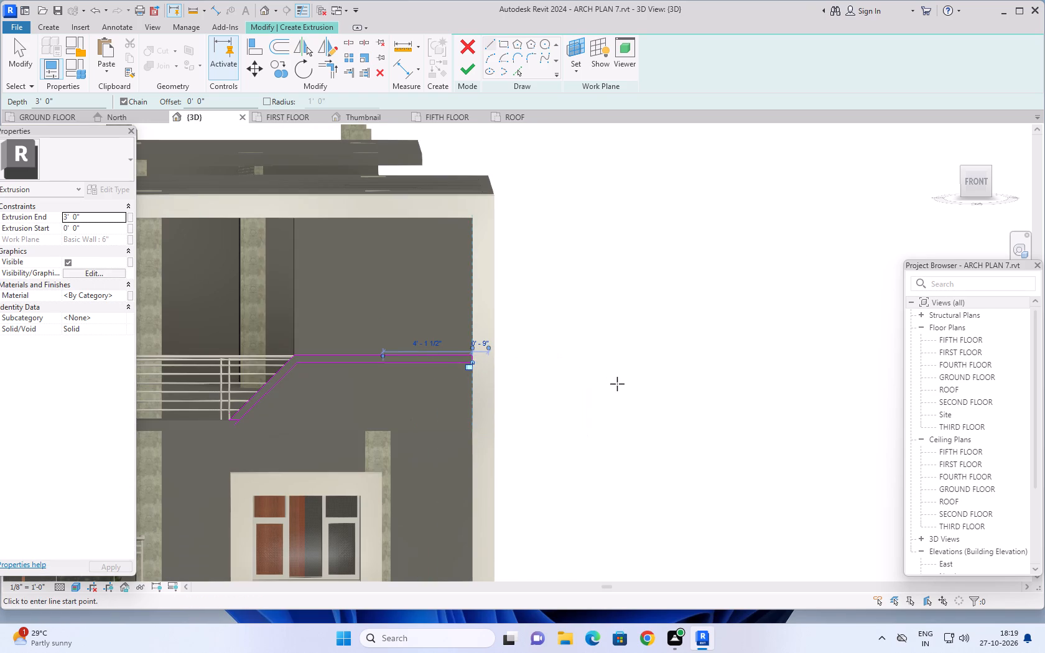
pyautogui.moveTo(597, 381); pyautogui.dragTo(653, 376, button='middle')
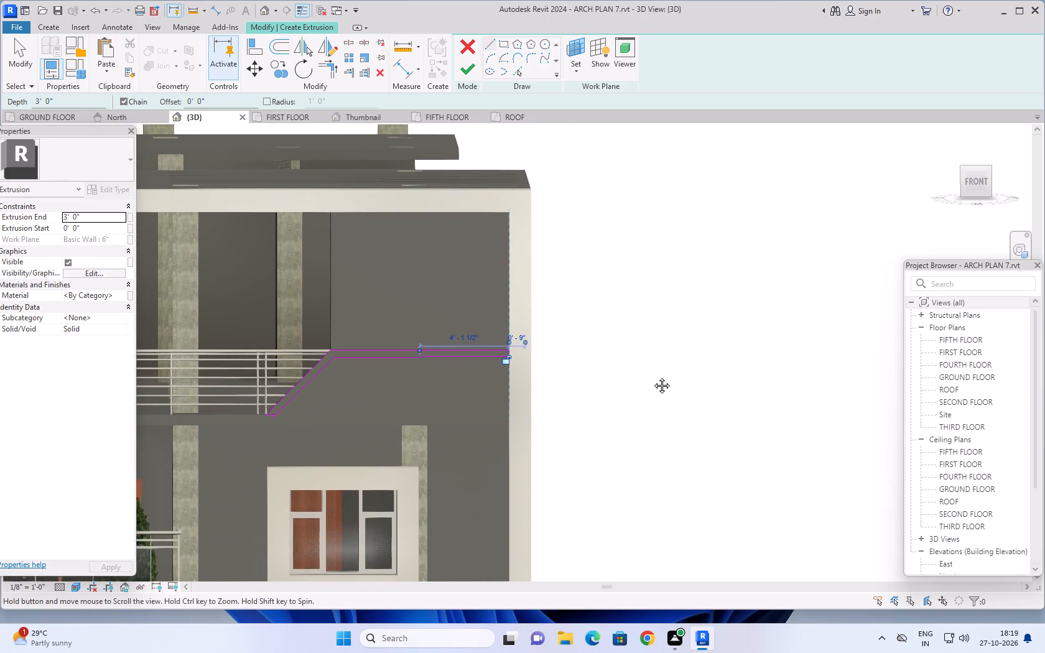
pyautogui.moveTo(653, 376); pyautogui.dragTo(691, 386, button='middle')
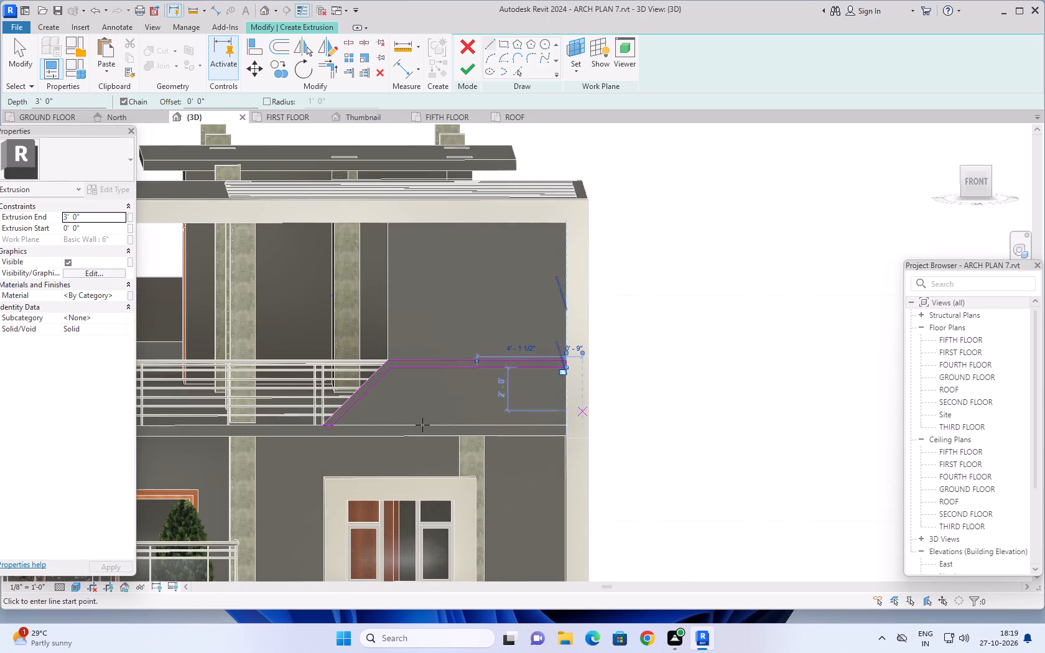
pyautogui.click(323, 69)
pyautogui.scroll(2, 310, 443)
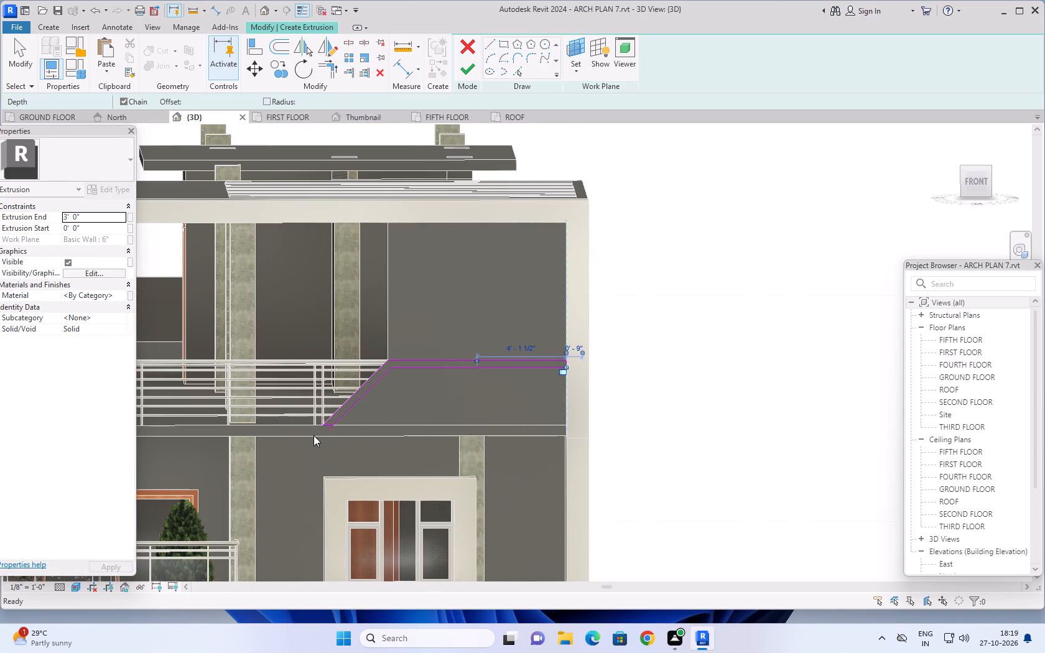
pyautogui.scroll(13, 313, 435)
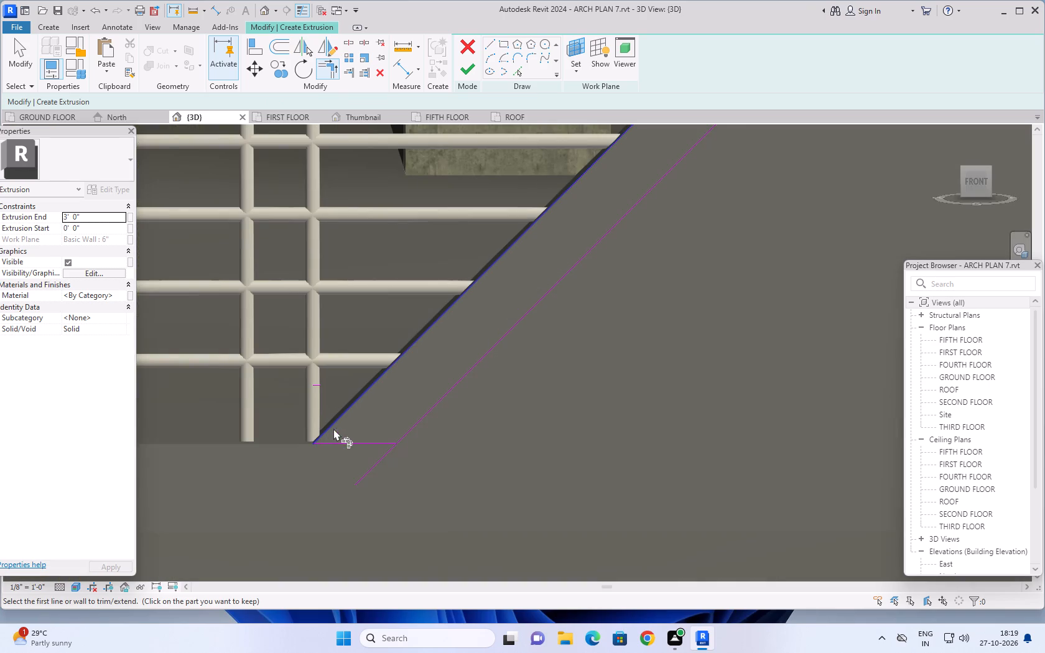
pyautogui.click(368, 443)
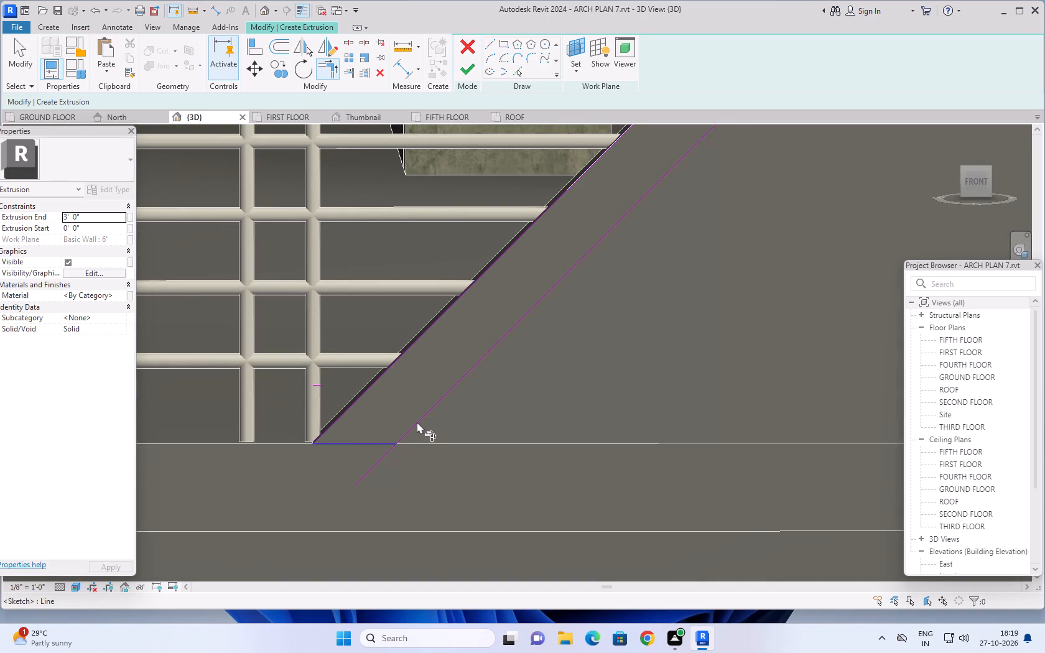
pyautogui.click(417, 422)
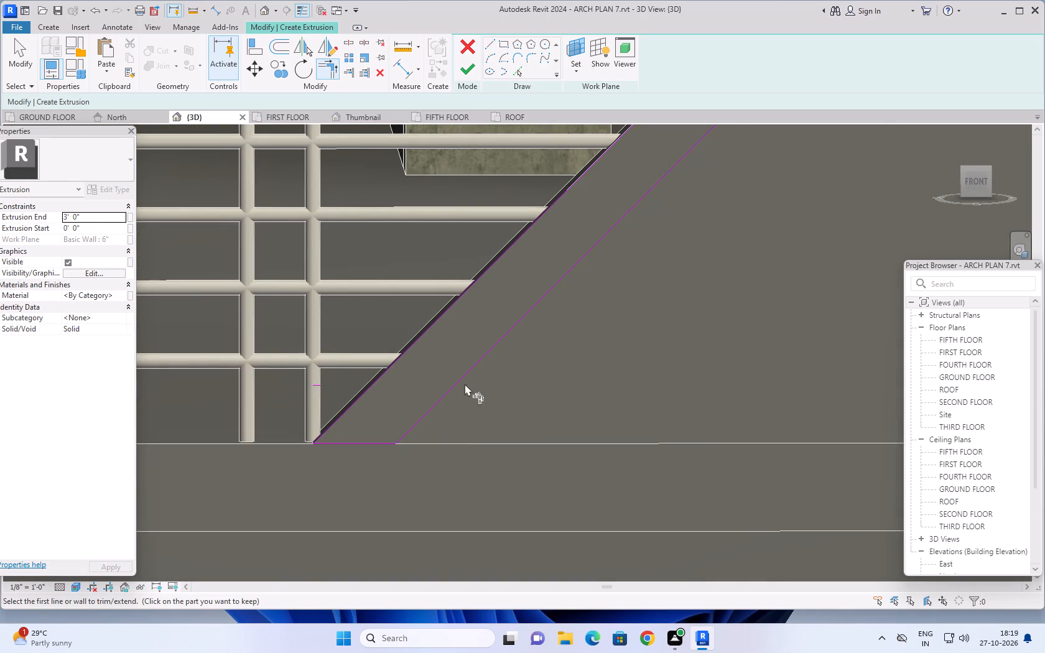
# Set the border extrusion's end to 2' 0".
pyautogui.scroll(-1, 478, 382)
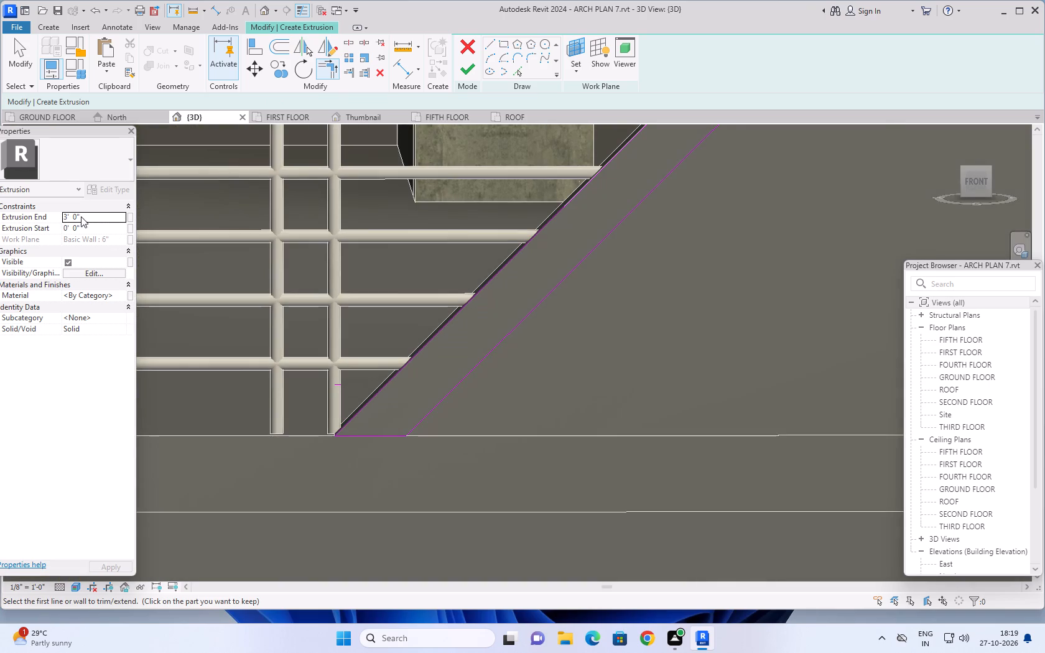
pyautogui.click(90, 216)
pyautogui.press('BackSpace')
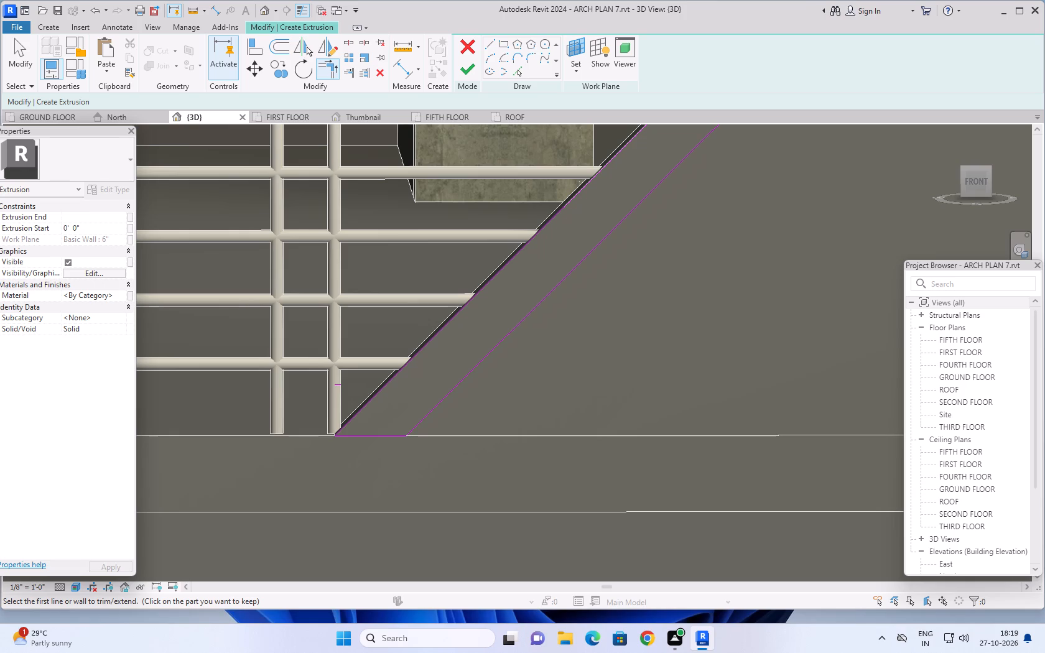
pyautogui.write("2'")
pyautogui.press('Return')
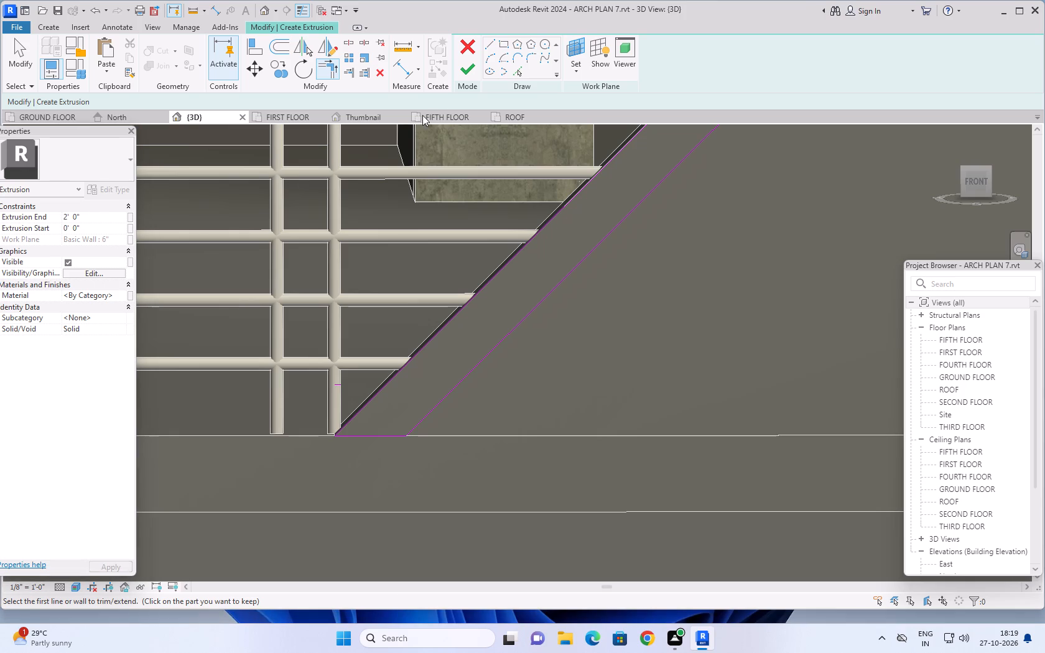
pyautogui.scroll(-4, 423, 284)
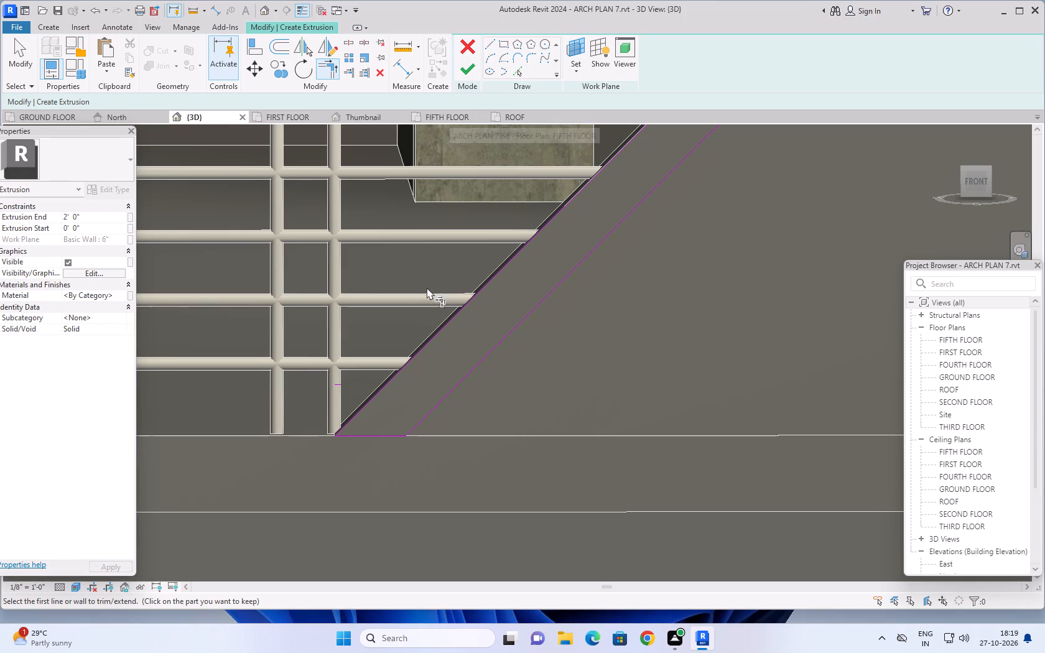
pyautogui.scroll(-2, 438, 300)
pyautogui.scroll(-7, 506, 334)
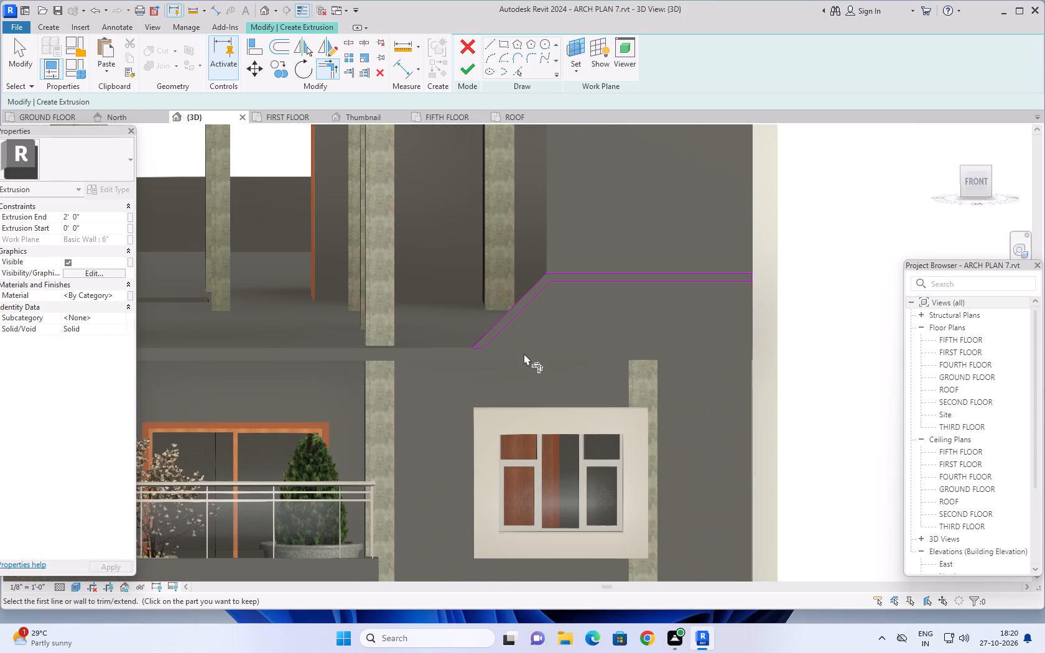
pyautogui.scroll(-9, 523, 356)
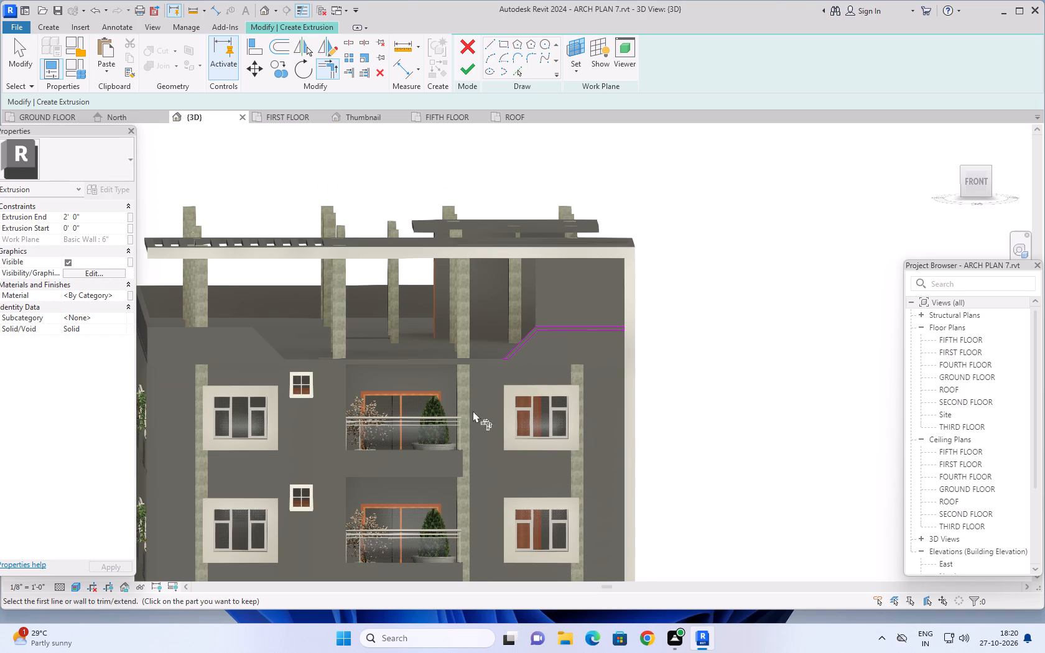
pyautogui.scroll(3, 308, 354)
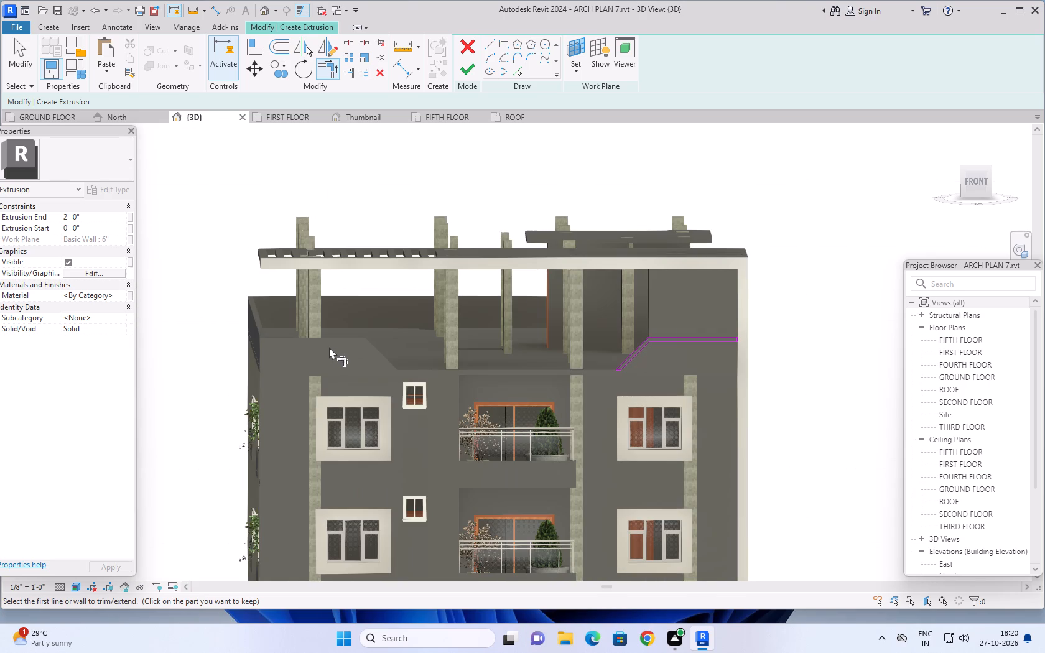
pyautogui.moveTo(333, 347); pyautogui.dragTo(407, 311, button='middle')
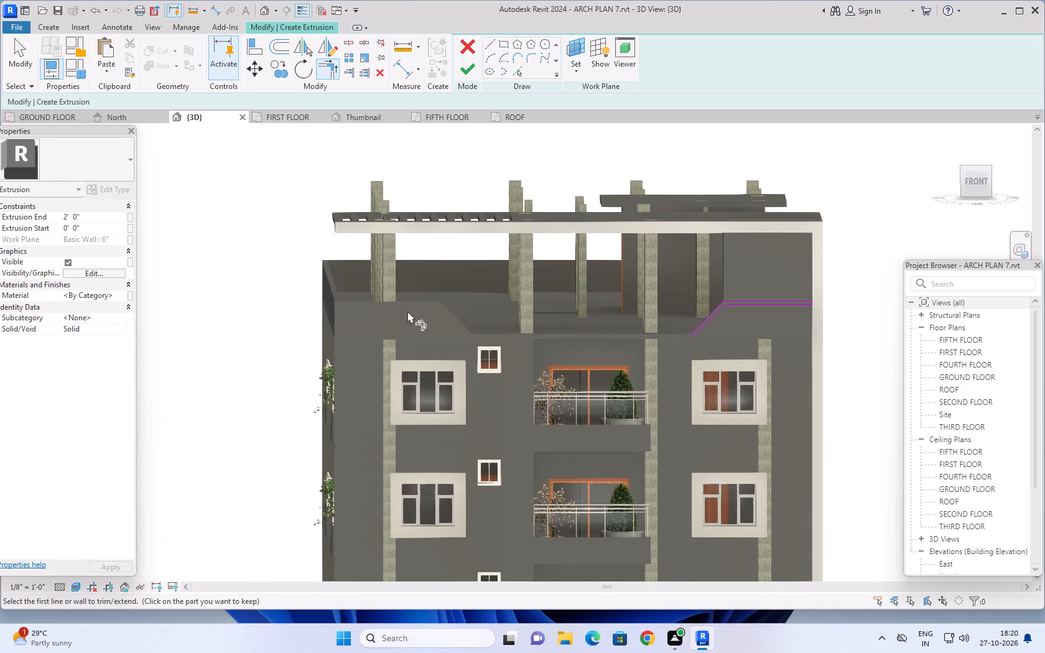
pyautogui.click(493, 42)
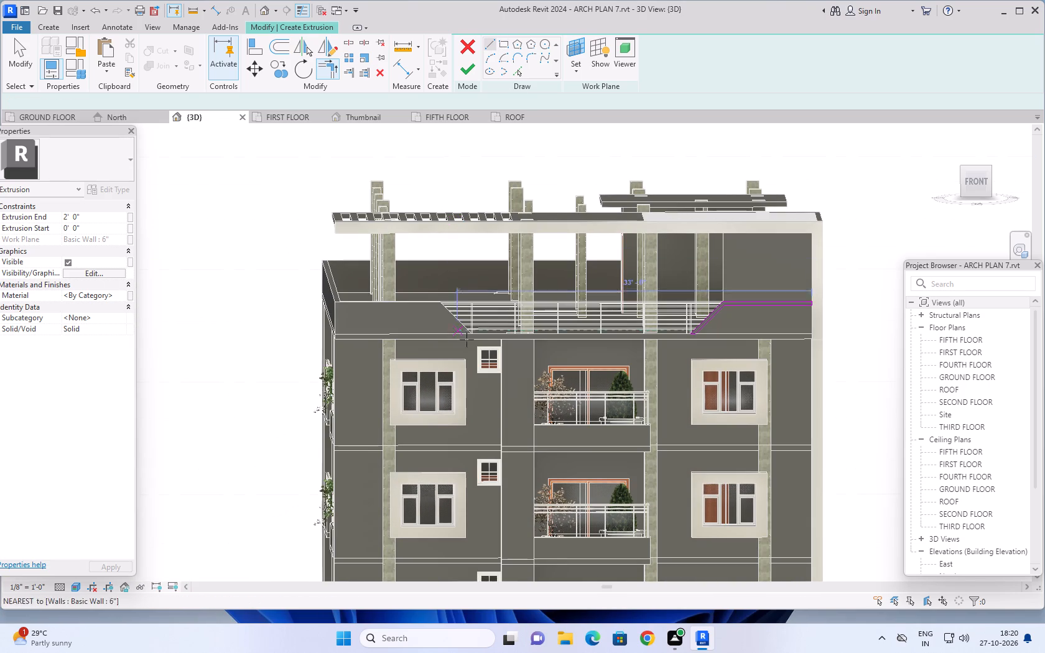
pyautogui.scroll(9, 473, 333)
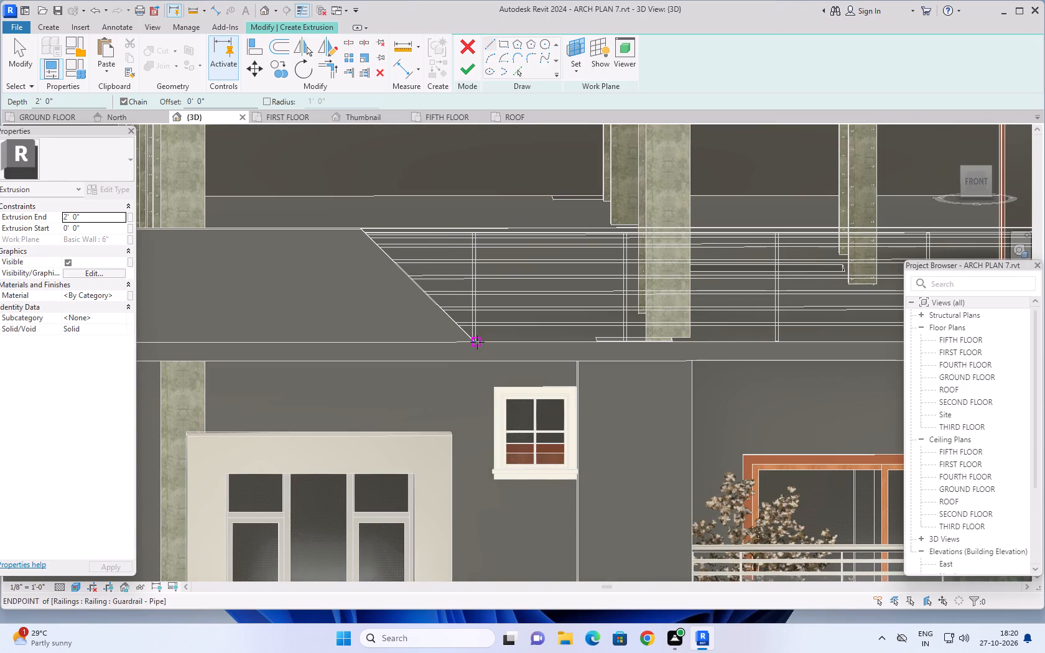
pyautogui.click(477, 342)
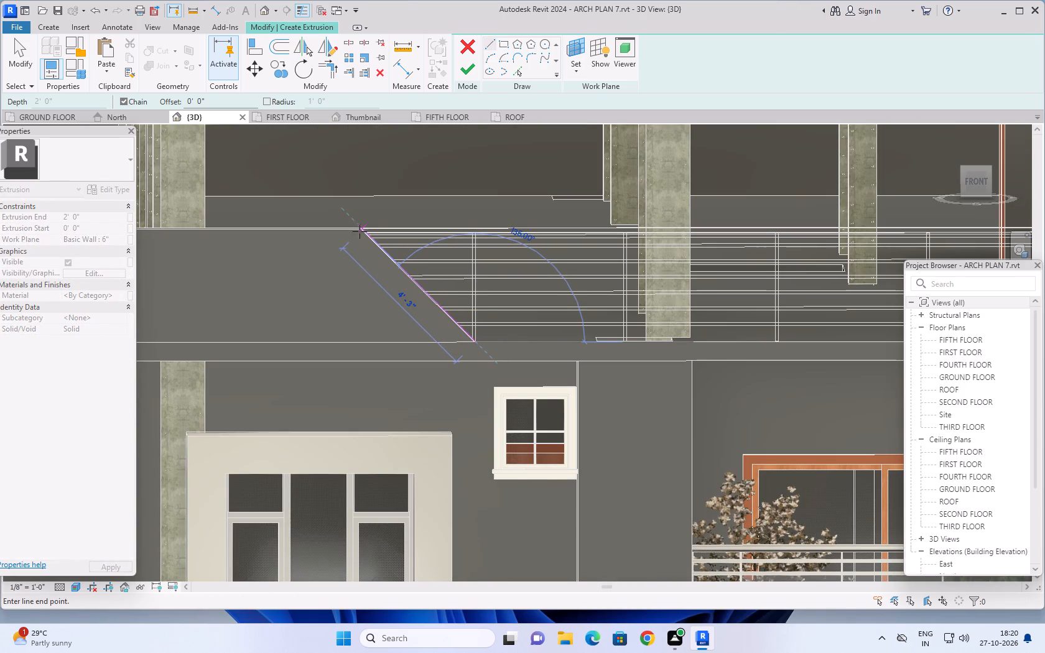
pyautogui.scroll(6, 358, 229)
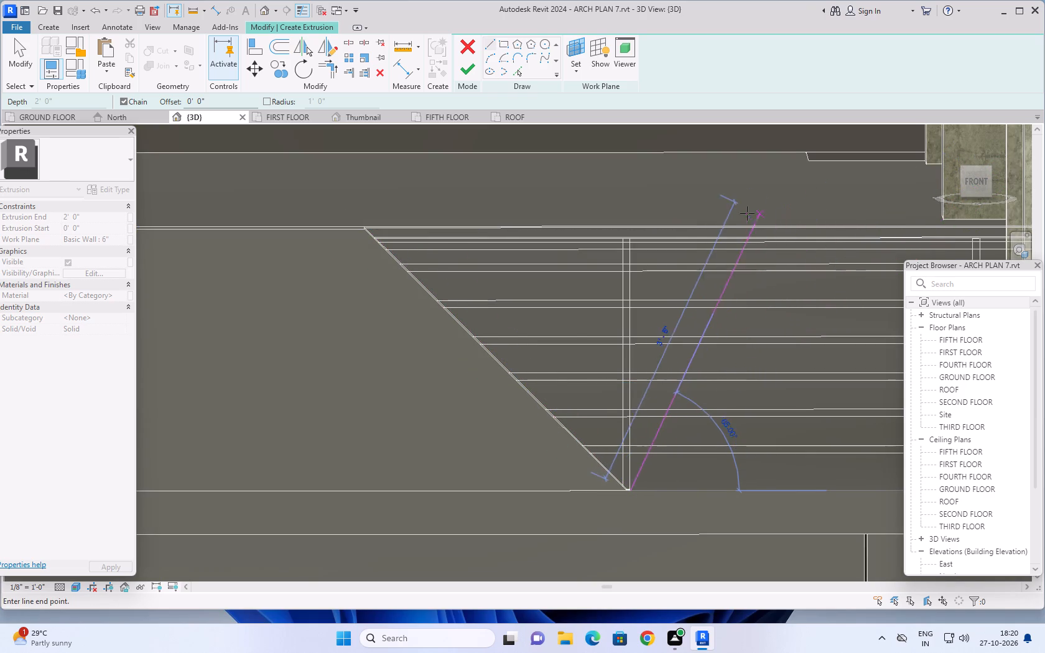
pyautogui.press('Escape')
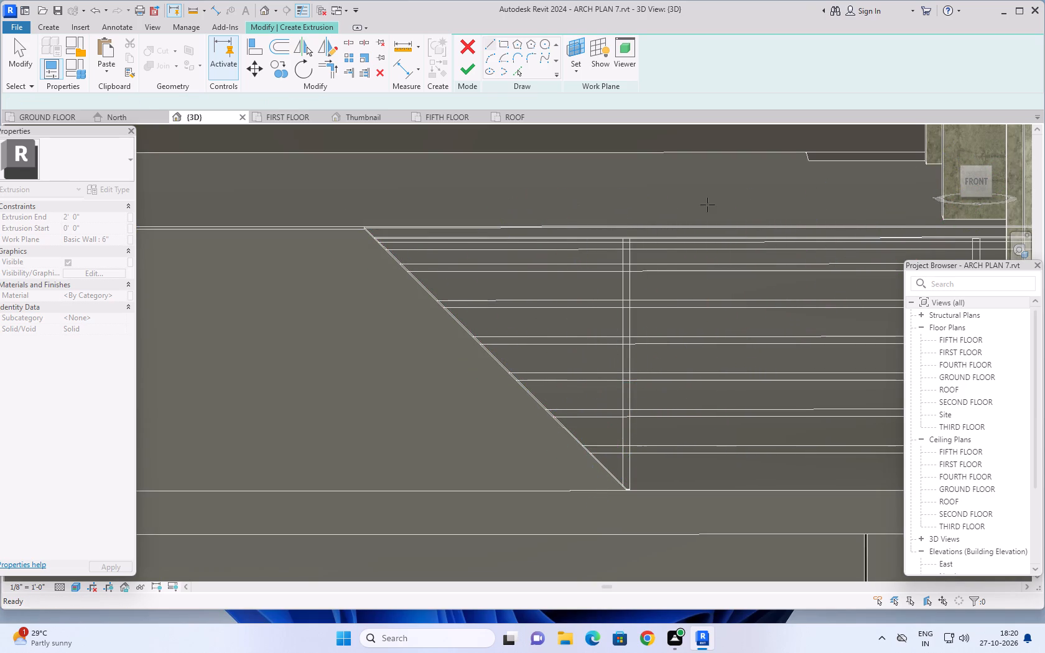
# From the front view, draw connected lines up the opposite parapet's slope, about 4' 3", and along its top, about 9' 9", to the outer corner.
pyautogui.click(978, 180)
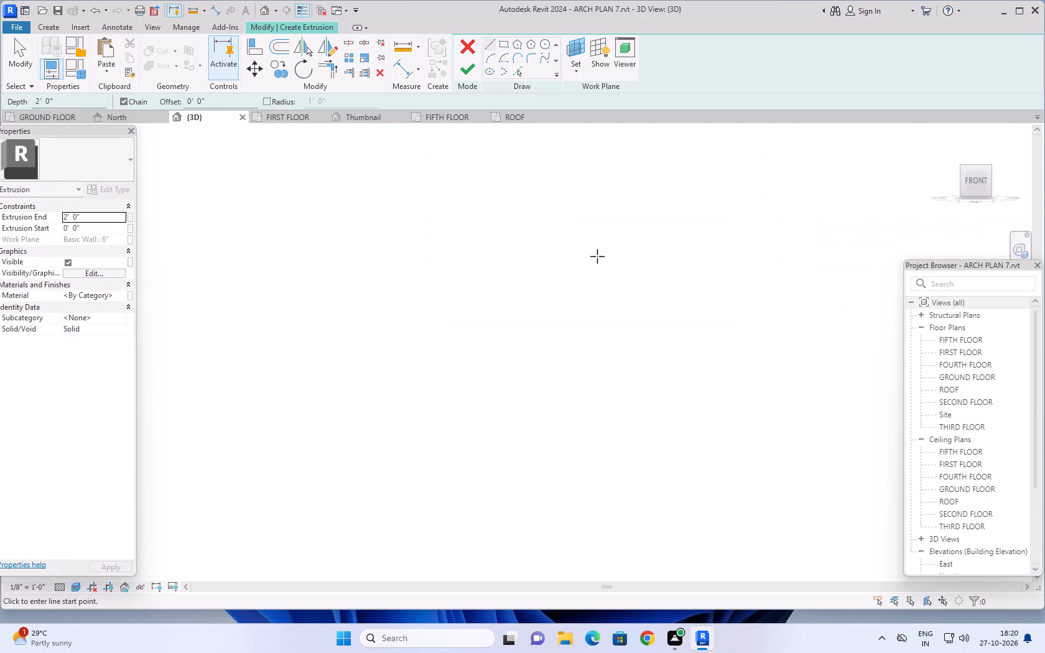
pyautogui.scroll(4, 498, 306)
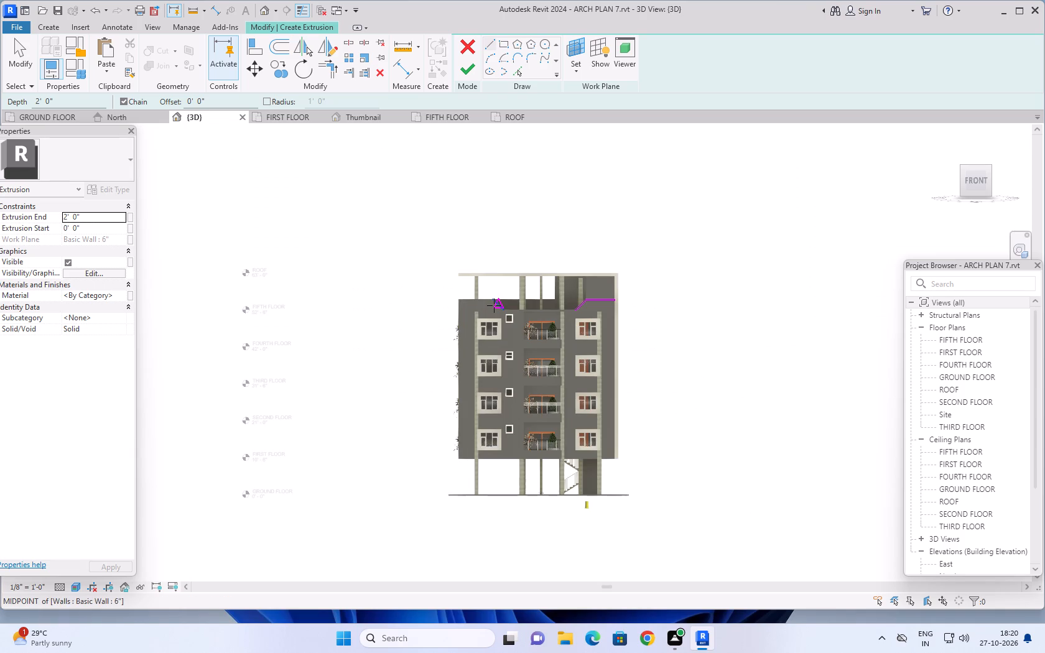
pyautogui.scroll(13, 494, 305)
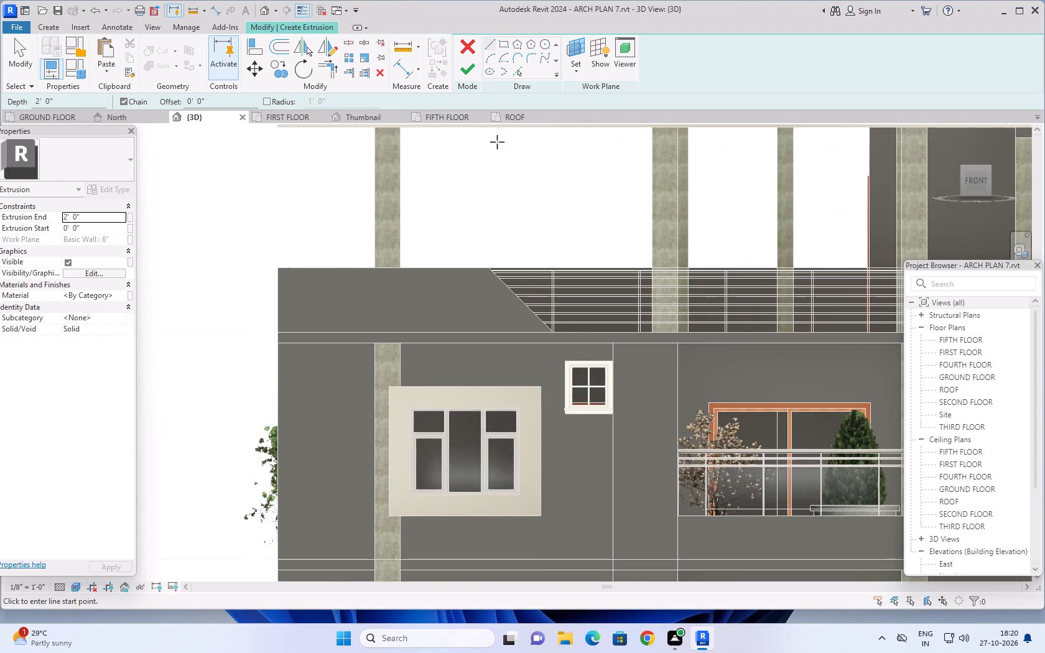
pyautogui.click(489, 44)
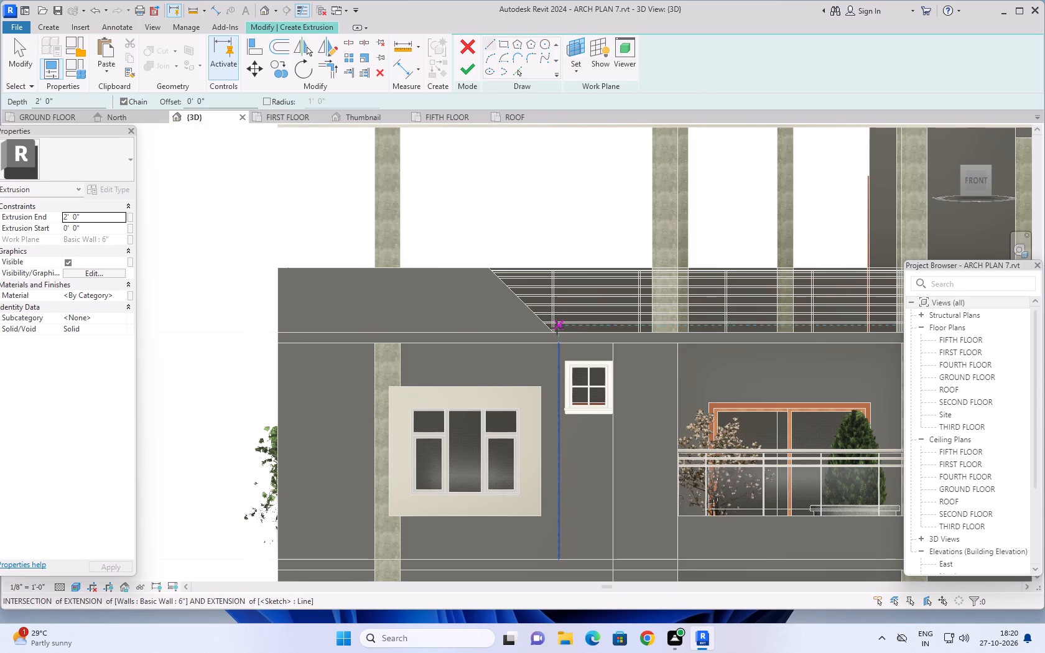
pyautogui.scroll(5, 554, 329)
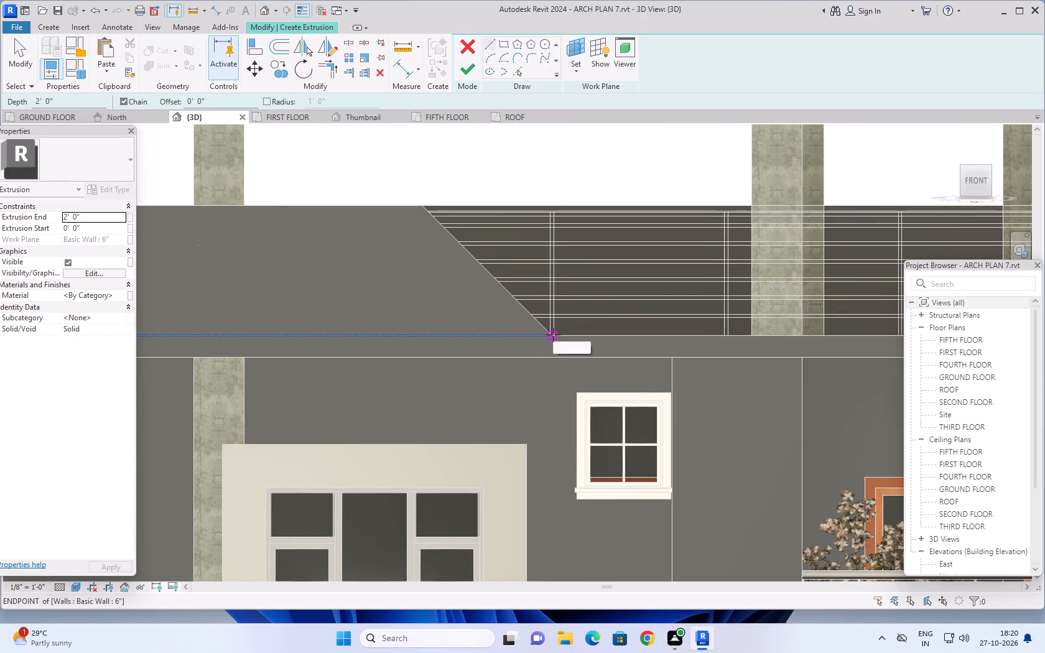
pyautogui.click(553, 335)
pyautogui.scroll(5, 561, 341)
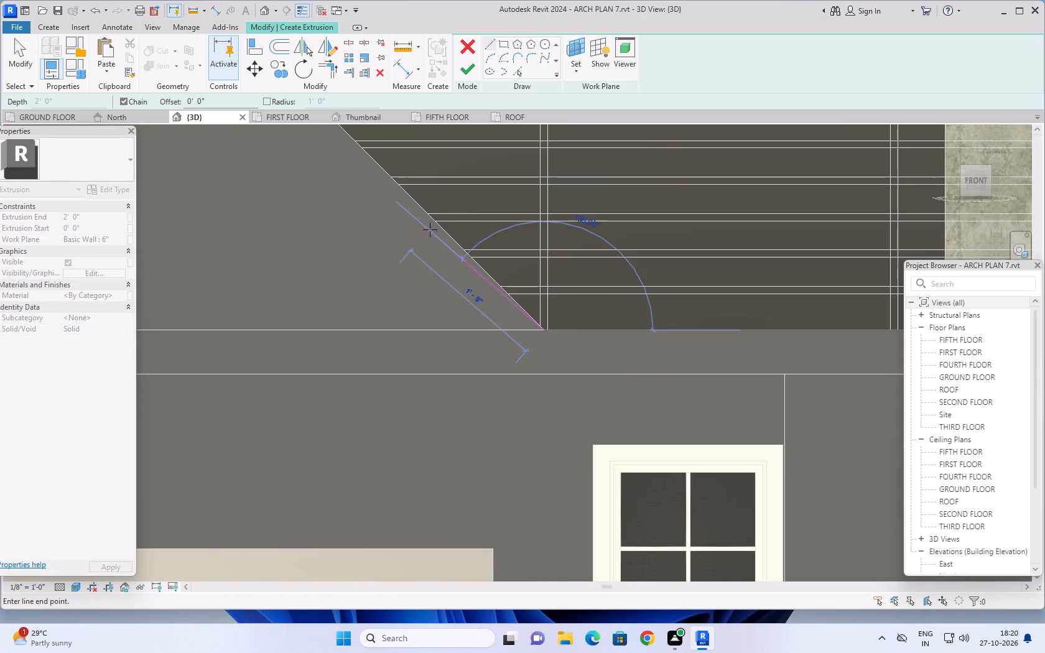
pyautogui.scroll(-11, 433, 216)
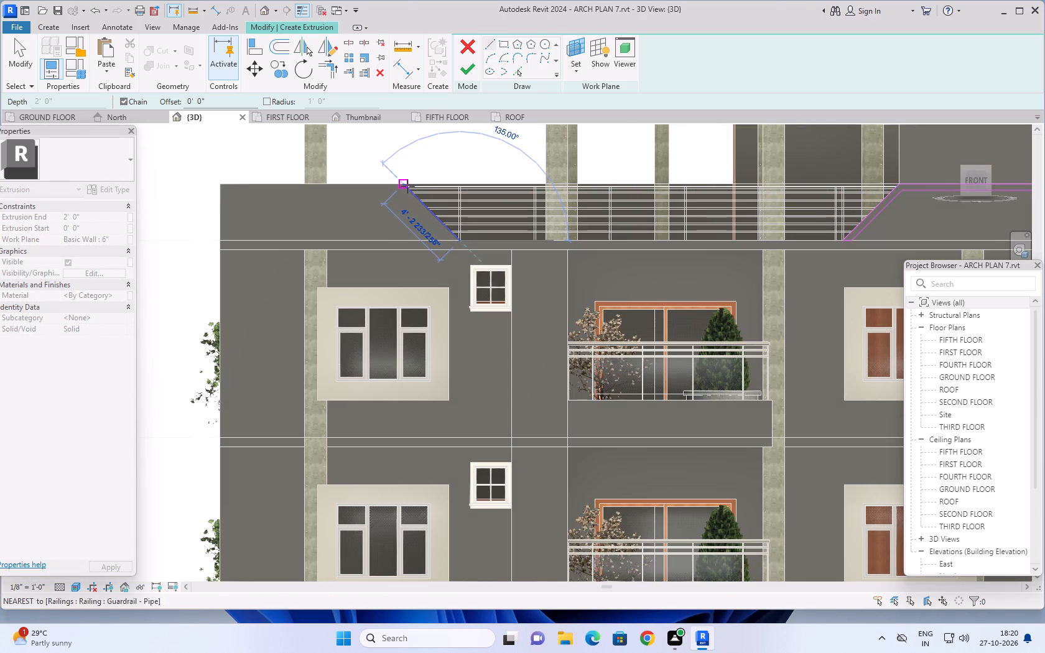
pyautogui.click(406, 186)
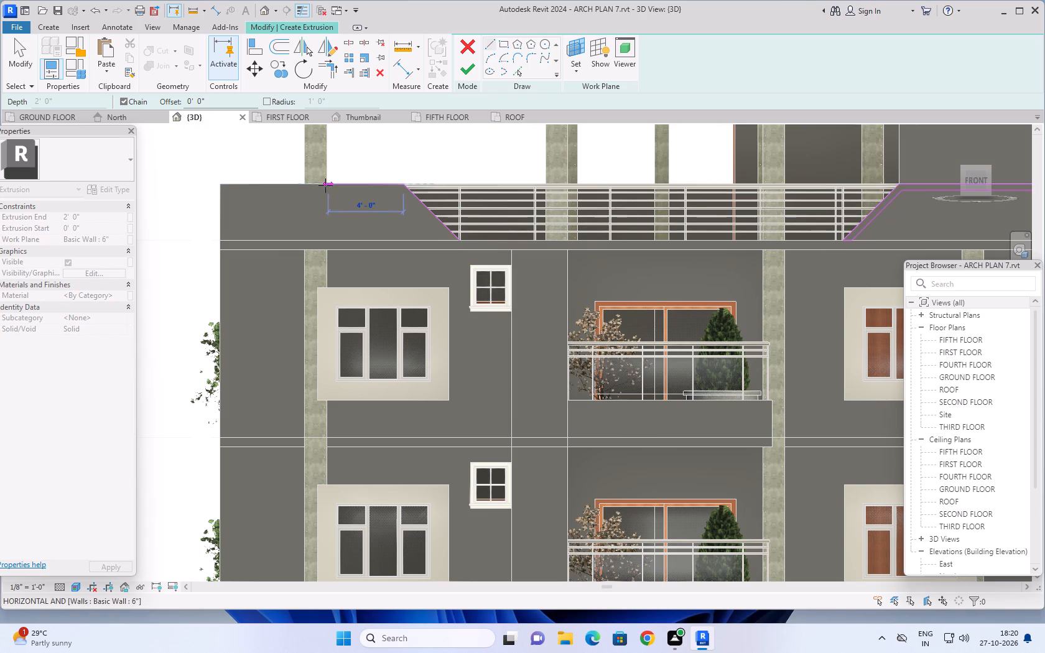
pyautogui.click(222, 184)
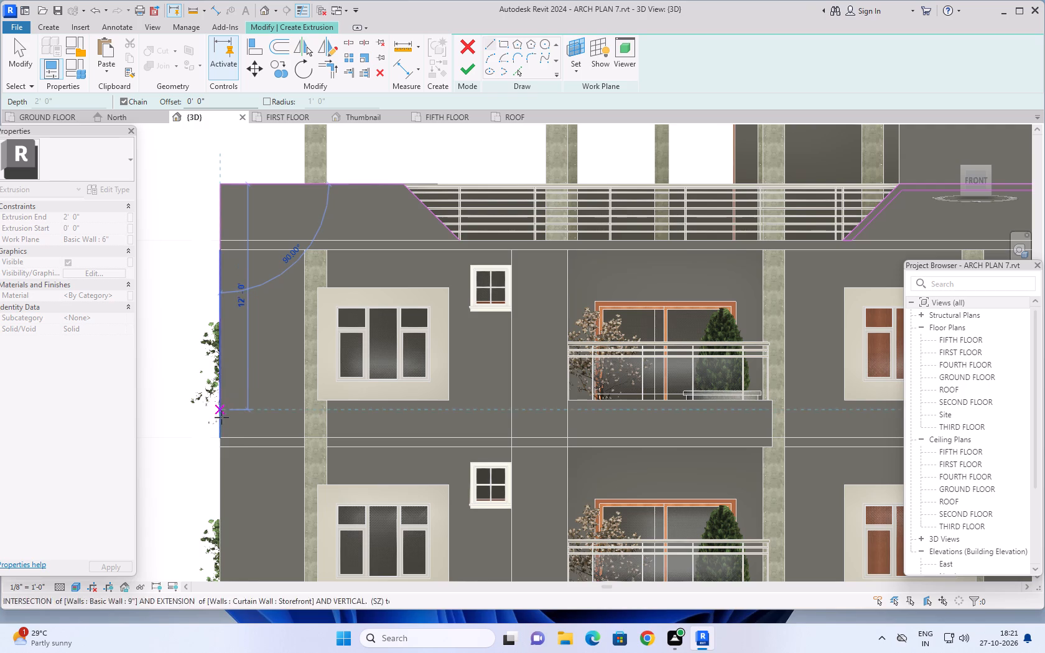
# Draw the border's vertical outer line down the building's edge, about 45' 6" long, to the lowest floor slab's bottom corner.
pyautogui.scroll(-5, 224, 466)
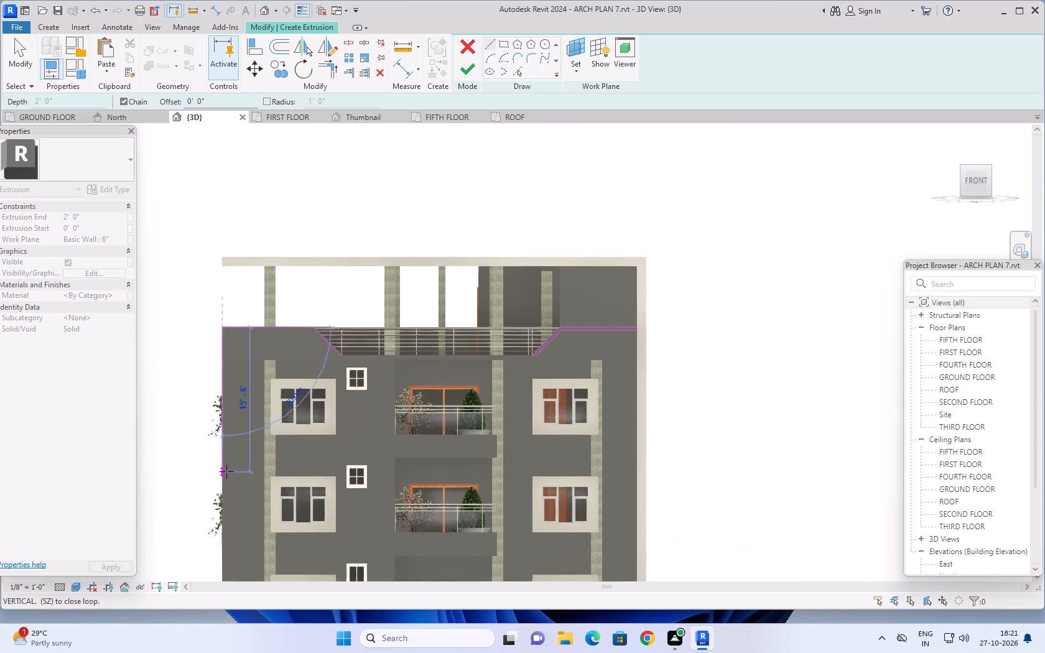
pyautogui.moveTo(227, 471); pyautogui.dragTo(382, 239, button='middle')
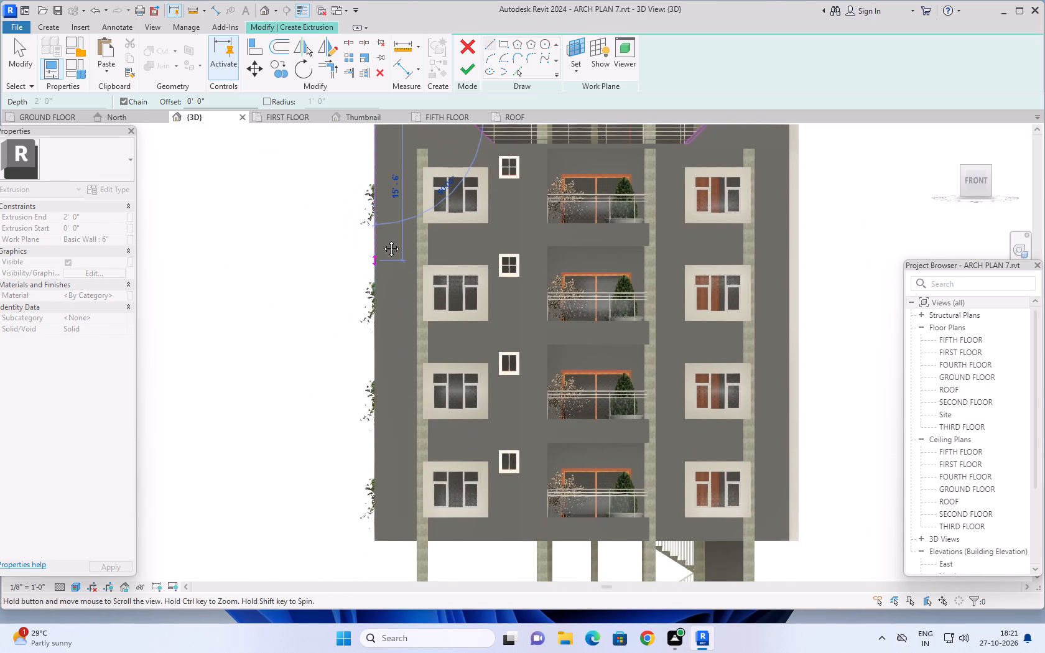
pyautogui.moveTo(382, 239); pyautogui.dragTo(384, 223, button='middle')
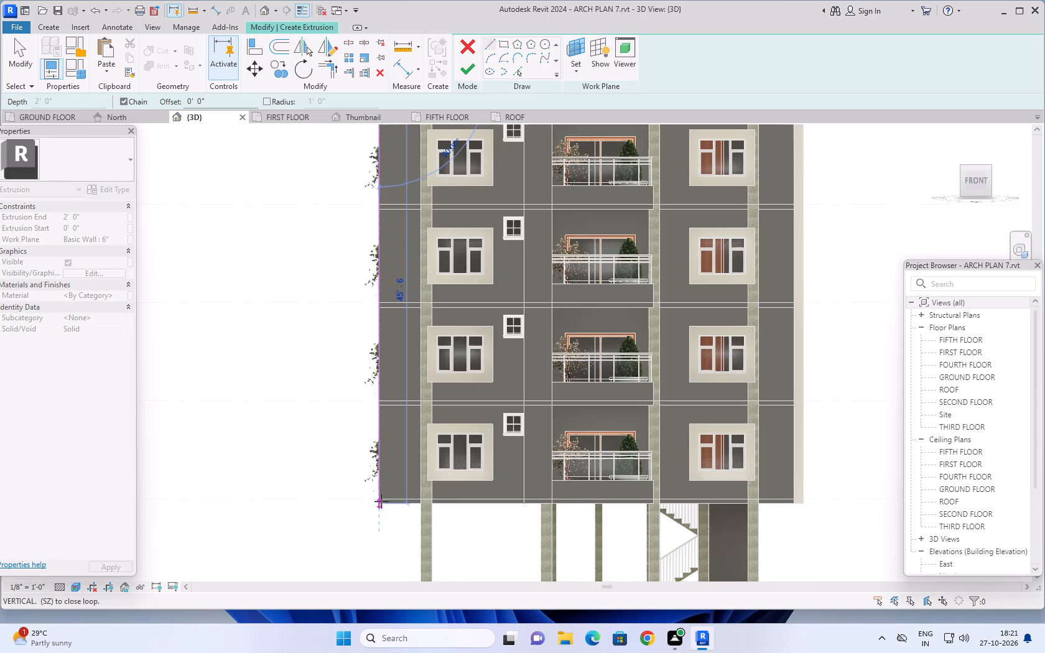
pyautogui.scroll(9, 381, 501)
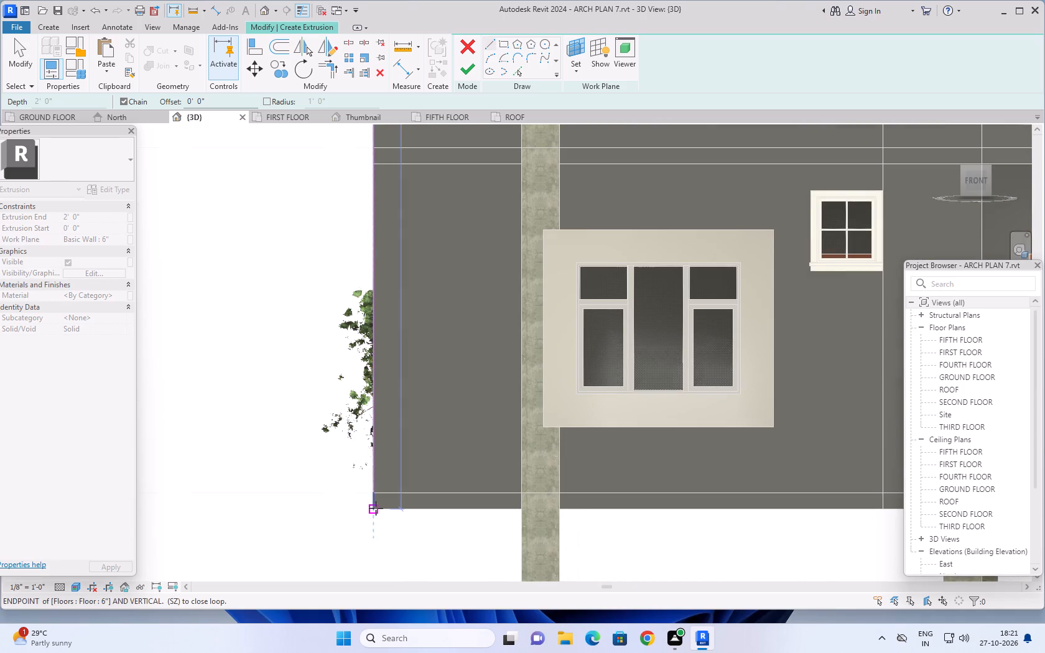
pyautogui.click(376, 508)
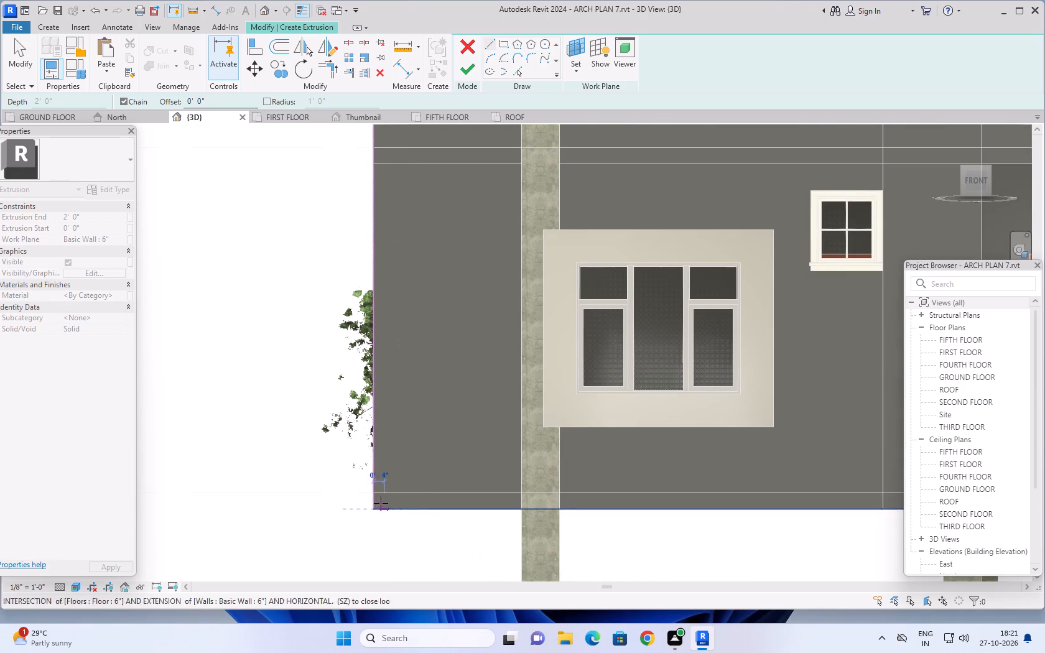
# Draw a 4" horizontal line inward from the bottom corner along the lowest slab's underside and end the line chain.
pyautogui.scroll(10, 383, 511)
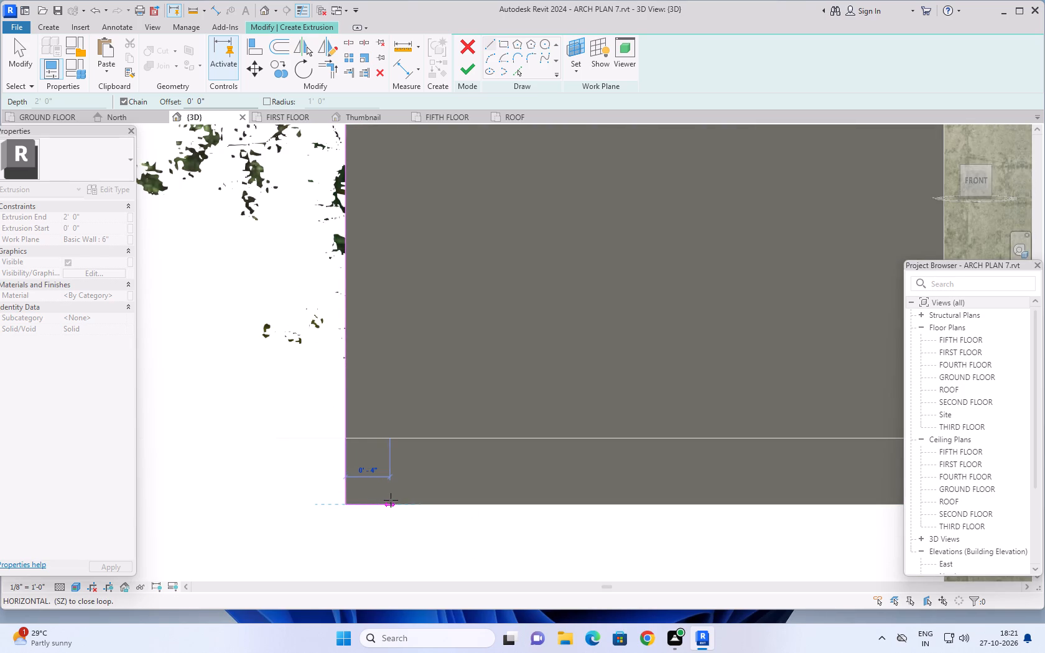
pyautogui.click(391, 500)
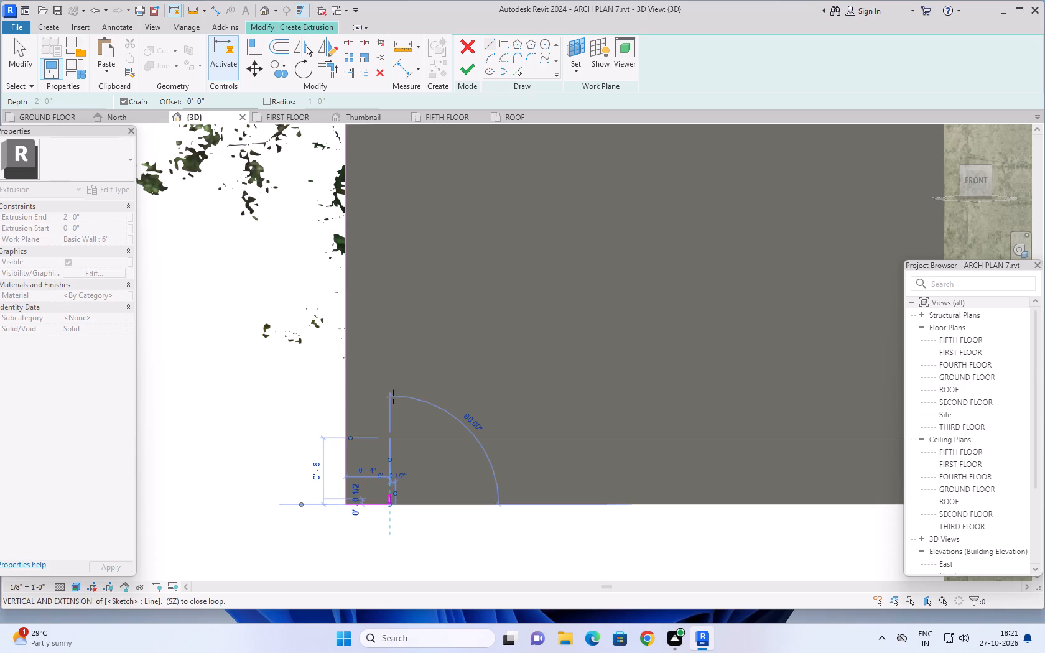
pyautogui.scroll(-5, 396, 313)
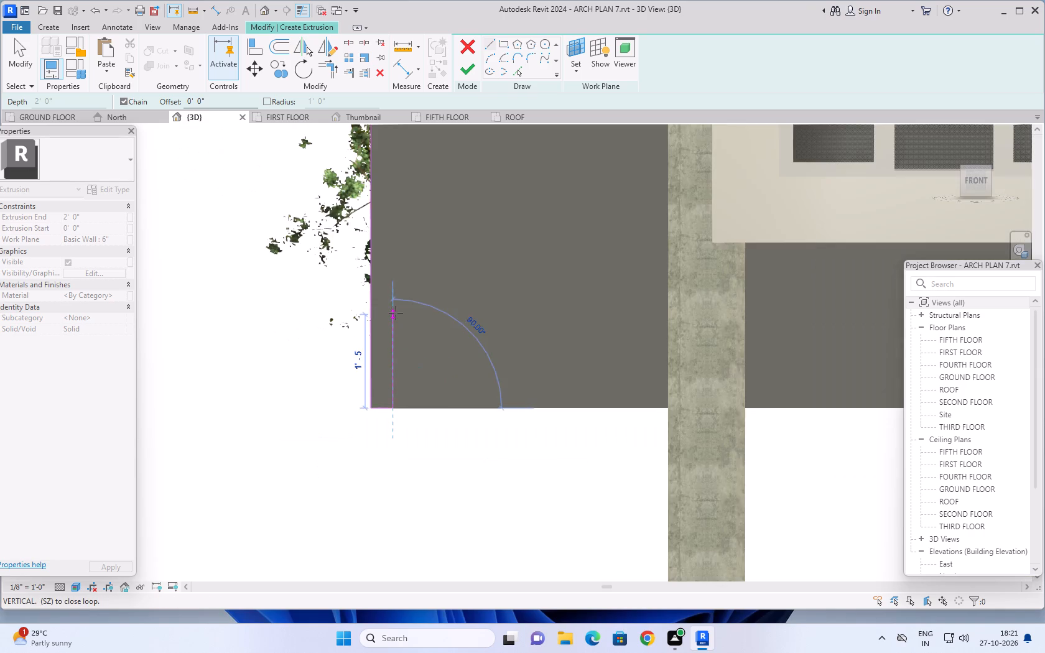
pyautogui.scroll(-12, 396, 313)
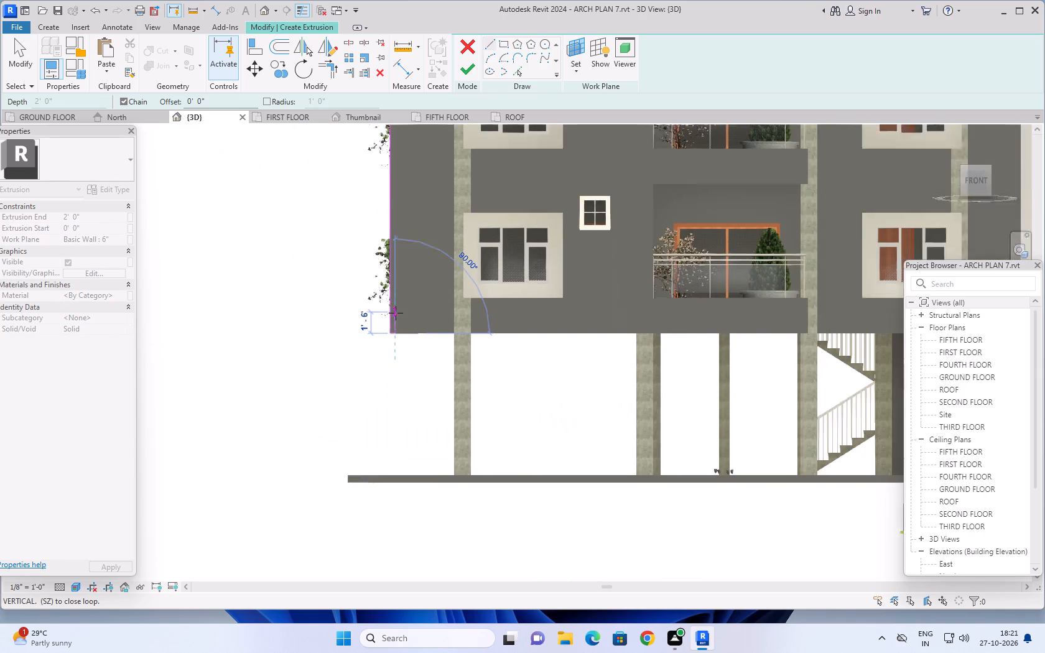
pyautogui.press('Escape')
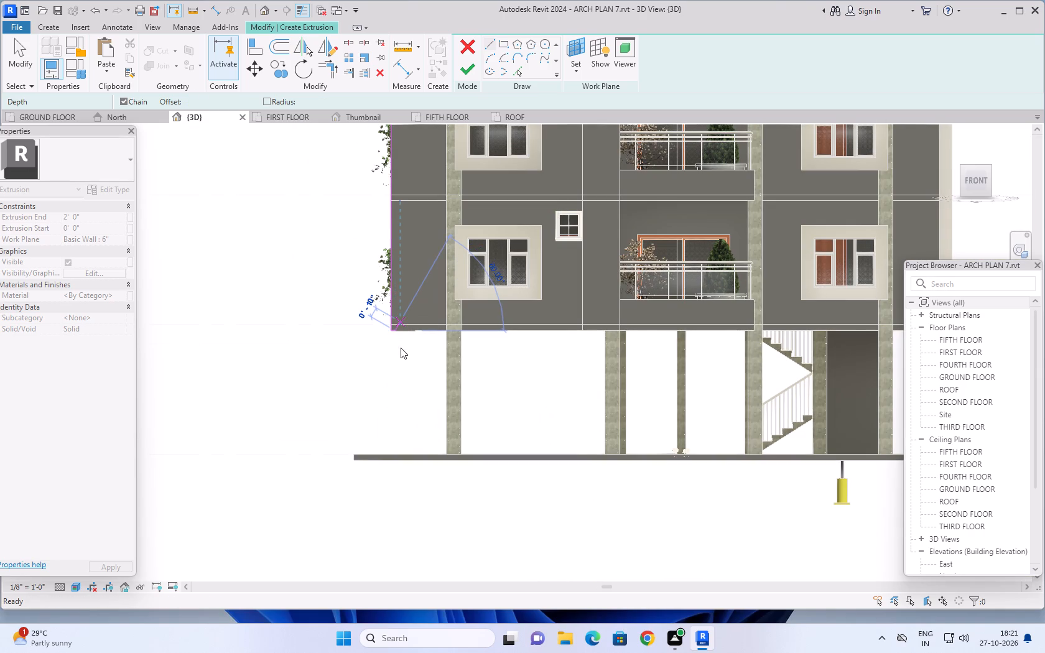
# Using Pick Lines with a 4" offset, add inner border lines beside the lowest storey's outer wall edge and its slab edge.
pyautogui.click(518, 70)
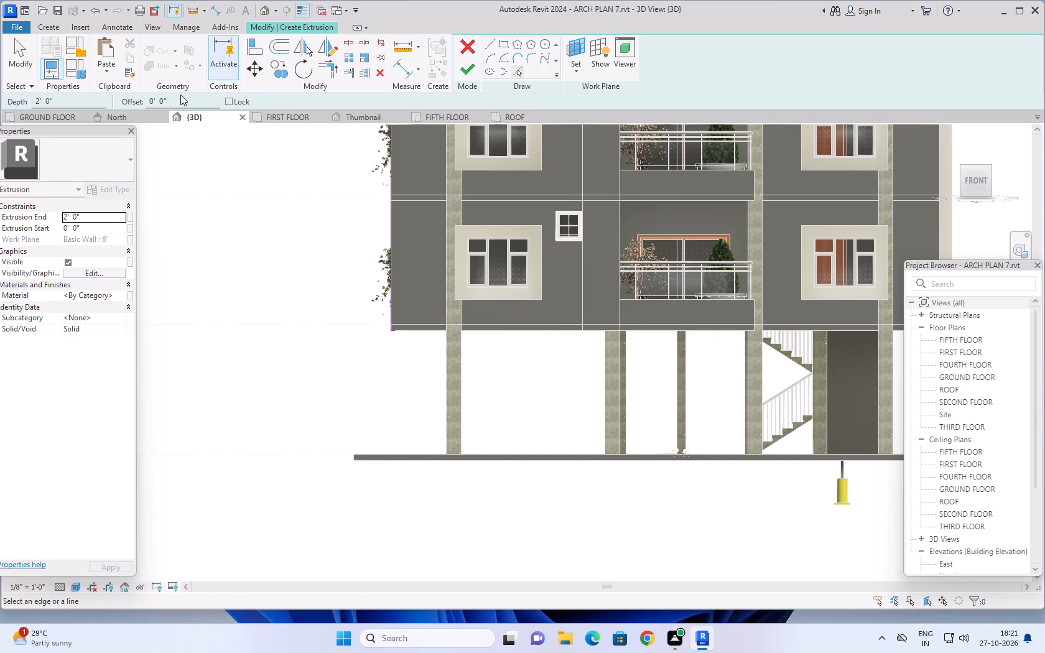
pyautogui.moveTo(180, 102); pyautogui.dragTo(140, 98)
pyautogui.press('4')
pyautogui.hotkey('shift', '"')
pyautogui.press('Return')
pyautogui.scroll(6, 383, 202)
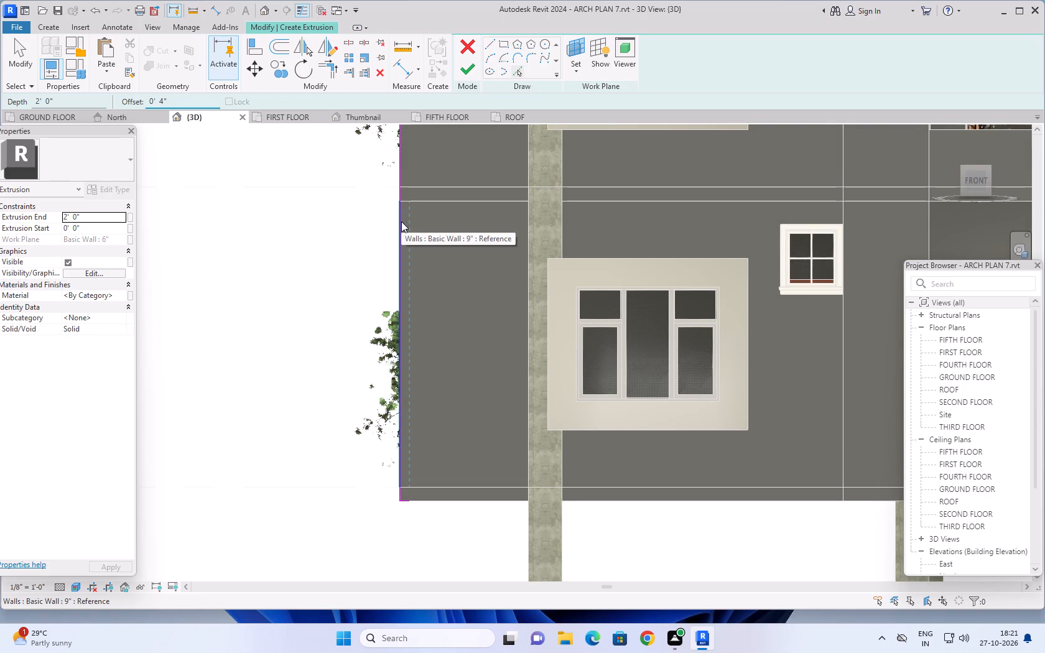
pyautogui.click(401, 221)
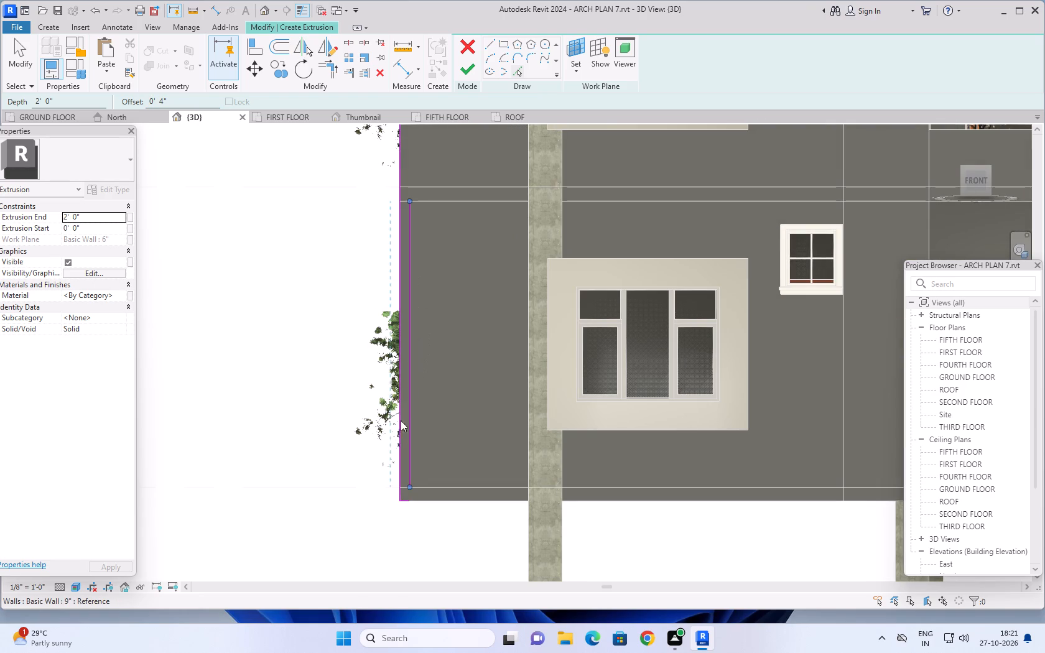
pyautogui.scroll(4, 400, 489)
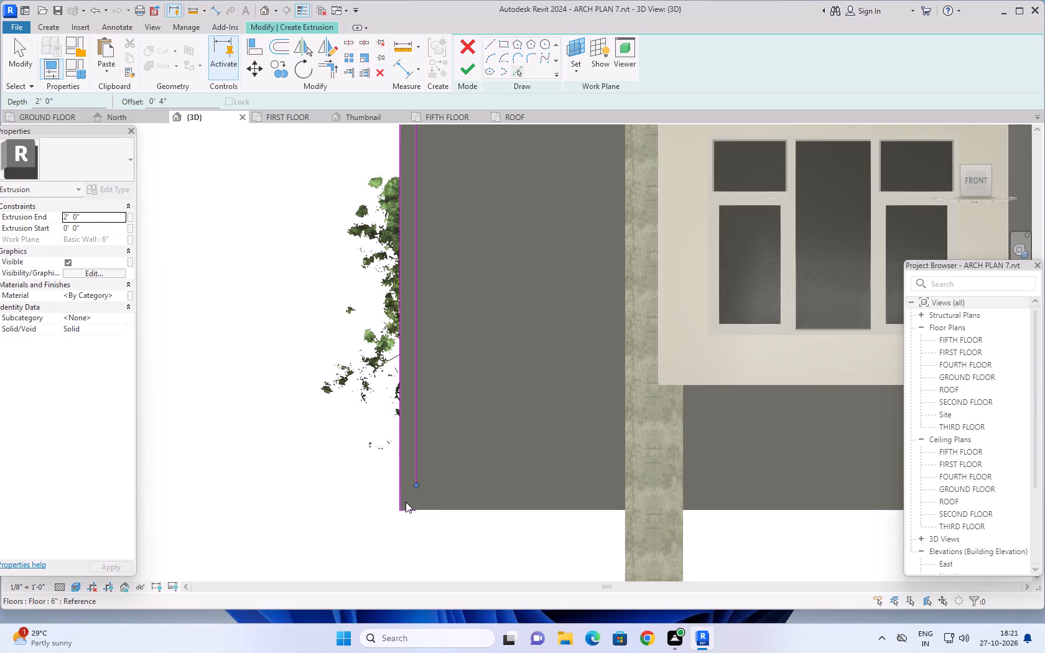
pyautogui.click(403, 499)
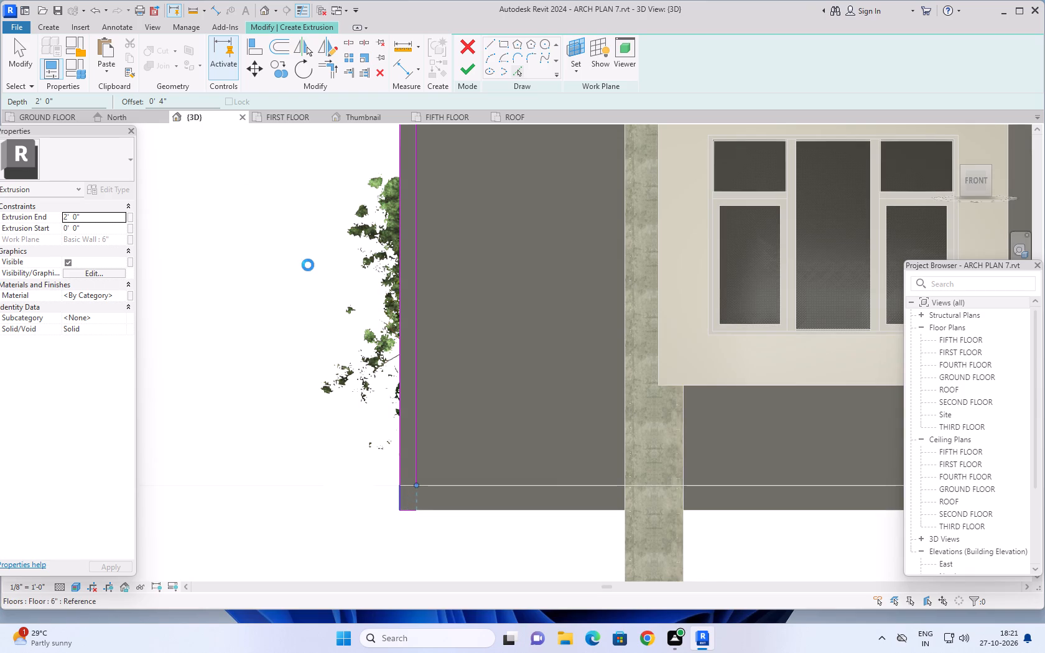
# Add 4" inward offset lines from the second-lowest storey's outer wall edge and the slab edge beneath it.
pyautogui.scroll(-8, 305, 264)
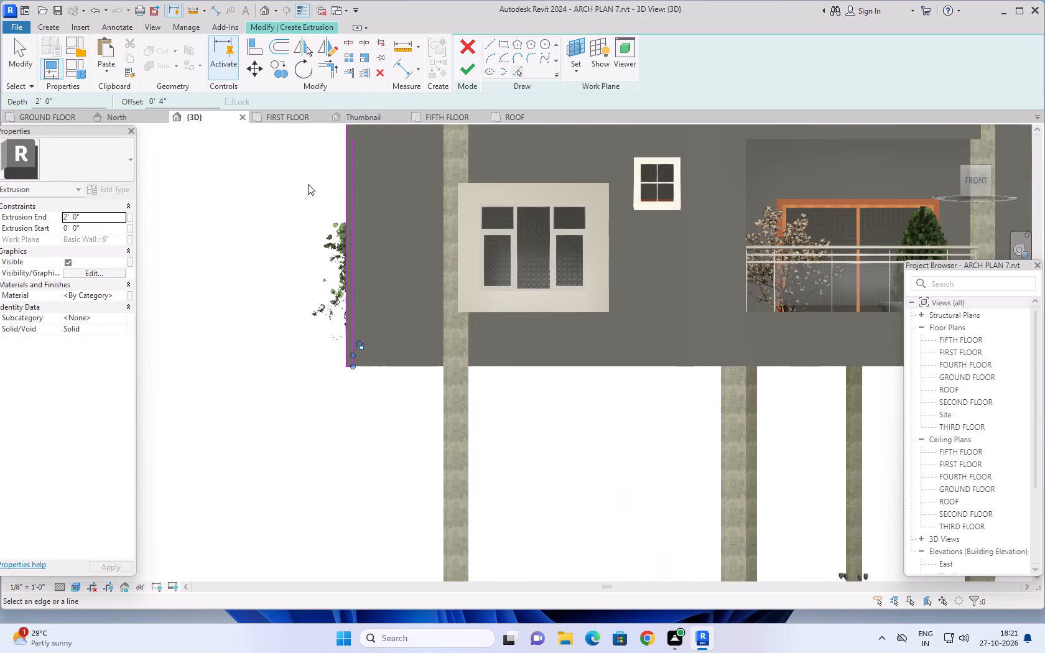
pyautogui.moveTo(308, 184); pyautogui.dragTo(349, 450, button='middle')
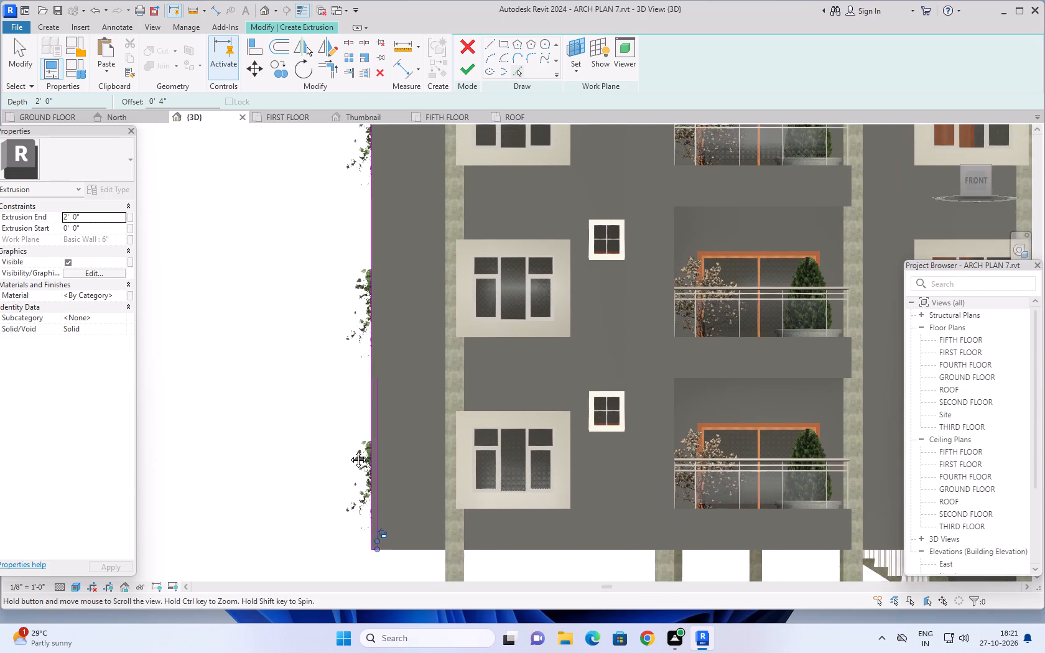
pyautogui.moveTo(349, 450); pyautogui.dragTo(350, 453, button='middle')
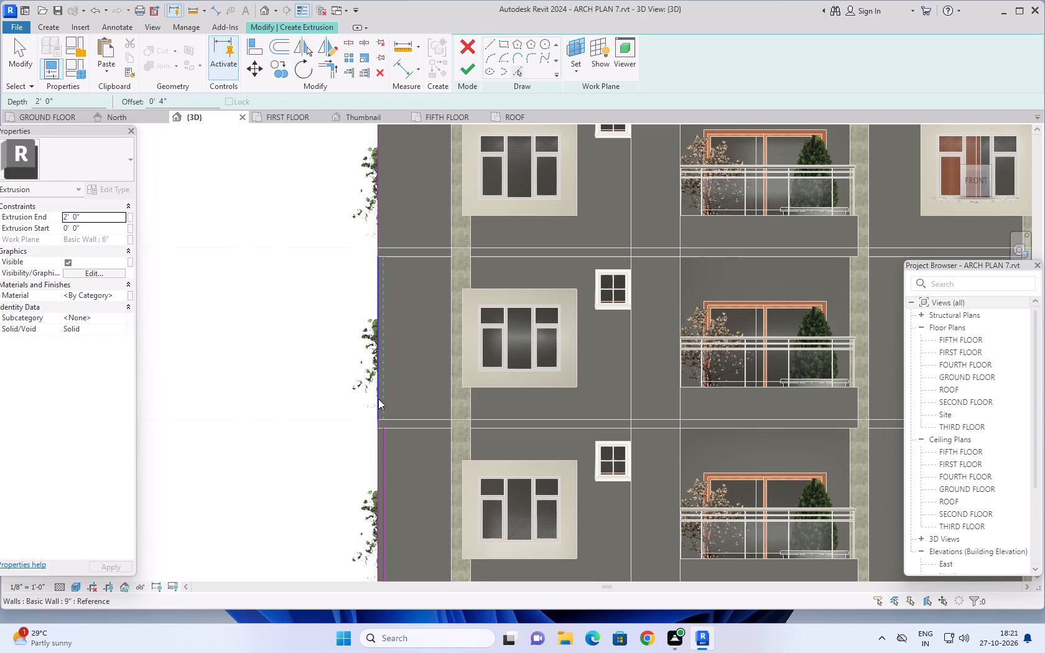
pyautogui.click(378, 399)
pyautogui.scroll(6, 379, 421)
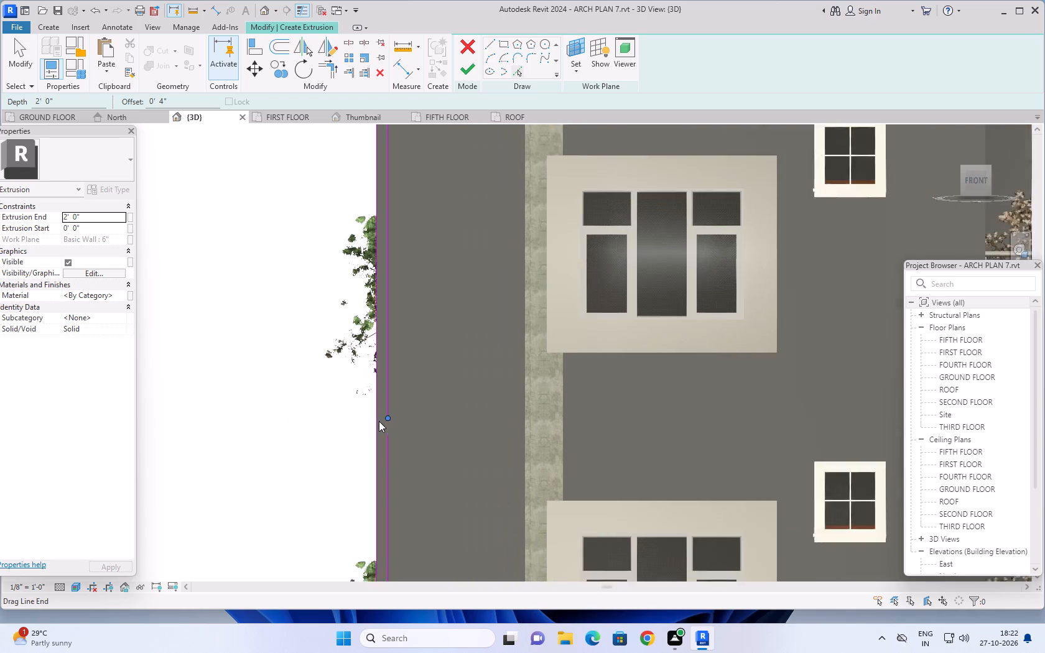
pyautogui.click(378, 426)
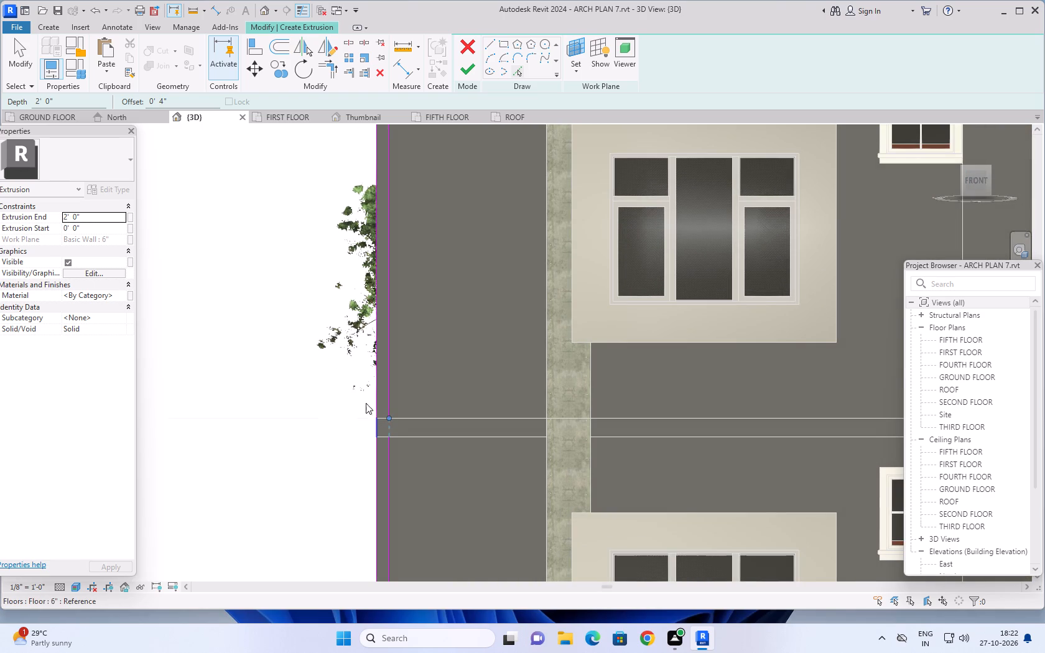
# Add 4" inward offset lines from the third storey's outer wall edge and the slab edge beneath it.
pyautogui.scroll(-6, 311, 279)
pyautogui.scroll(-1, 304, 213)
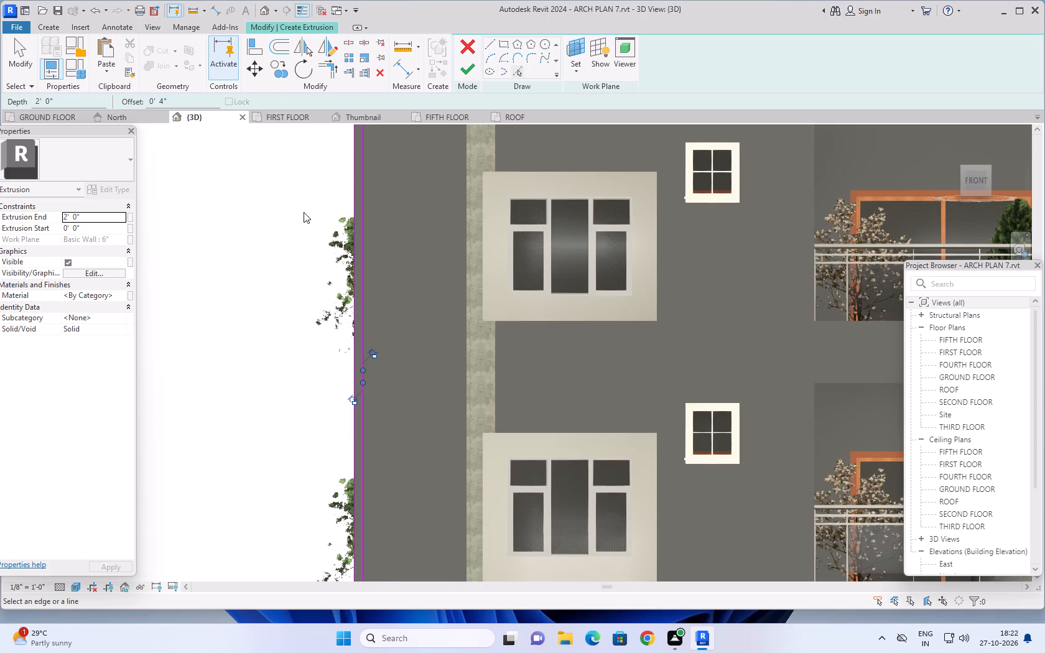
pyautogui.scroll(-1, 304, 212)
pyautogui.moveTo(309, 183); pyautogui.dragTo(333, 347, button='middle')
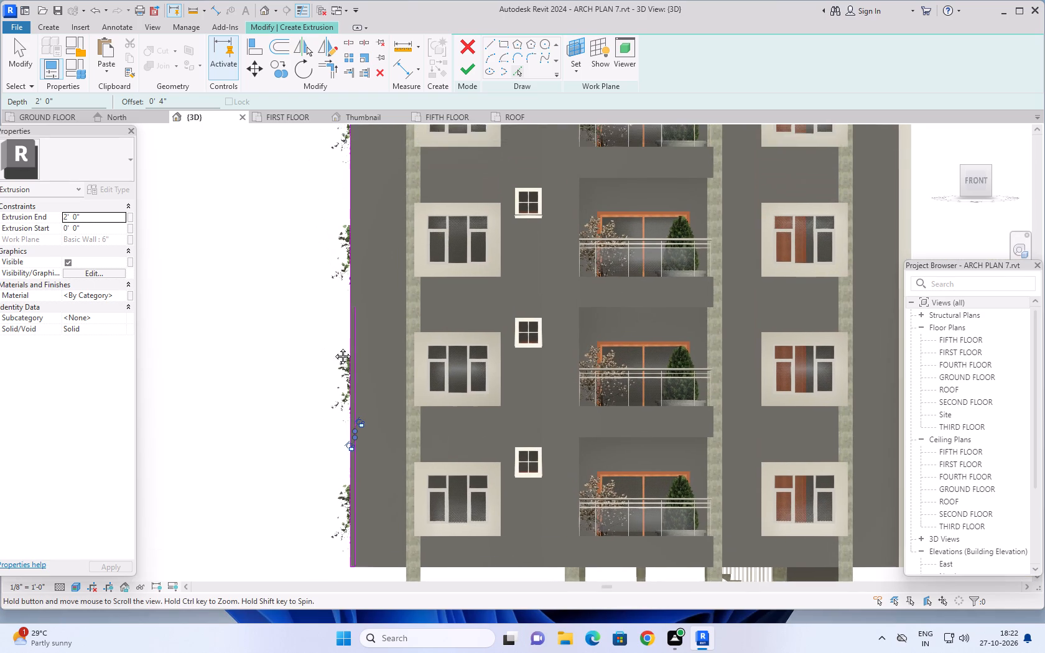
pyautogui.moveTo(333, 347); pyautogui.dragTo(343, 415, button='middle')
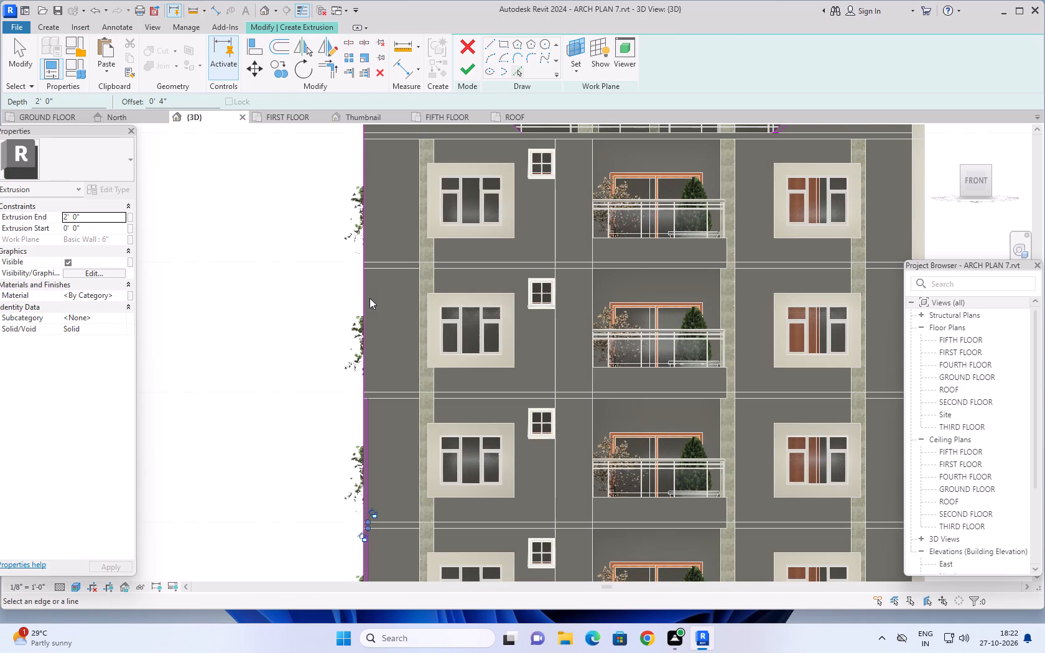
pyautogui.click(365, 297)
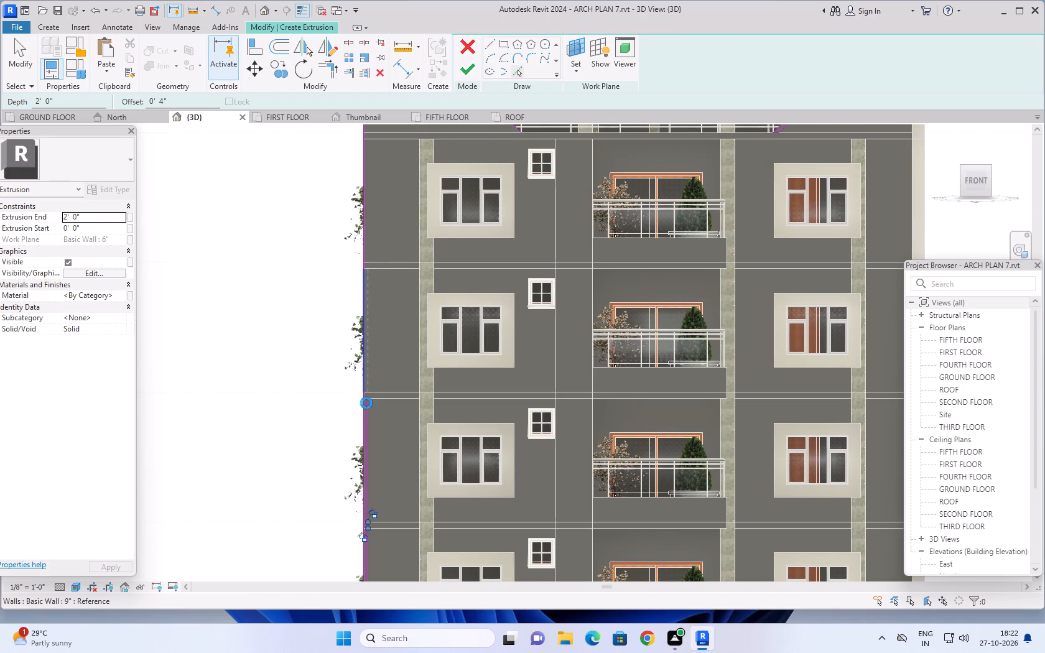
pyautogui.scroll(5, 366, 405)
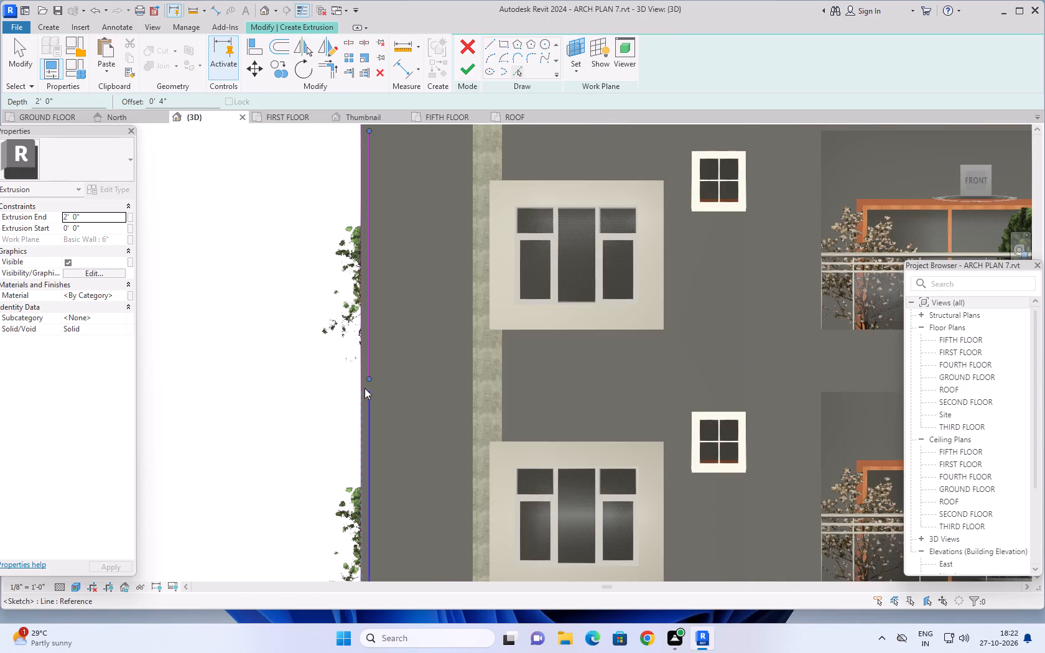
pyautogui.click(361, 384)
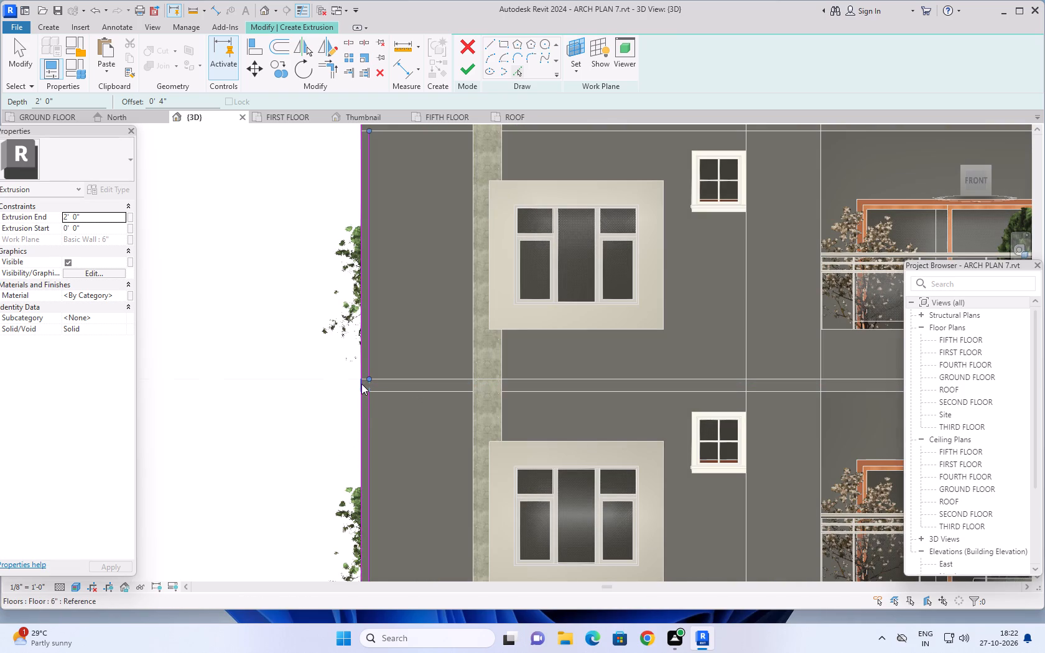
# Add 4" inward offset lines from the sloped parapet's outer vertical edge and its top edge.
pyautogui.scroll(-2, 287, 223)
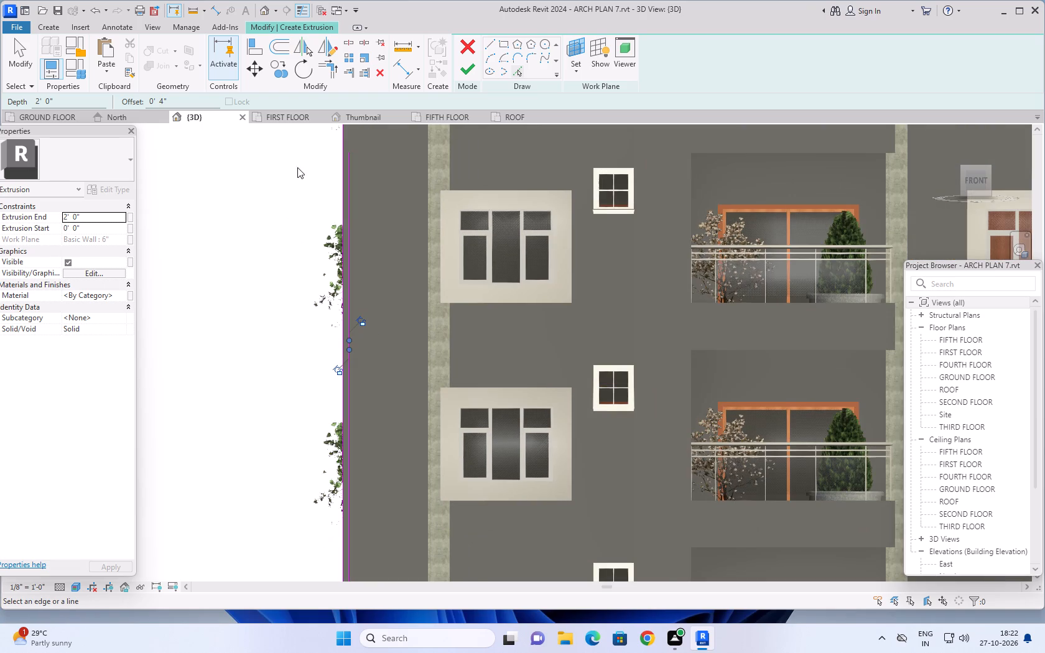
pyautogui.moveTo(297, 167); pyautogui.dragTo(297, 426, button='middle')
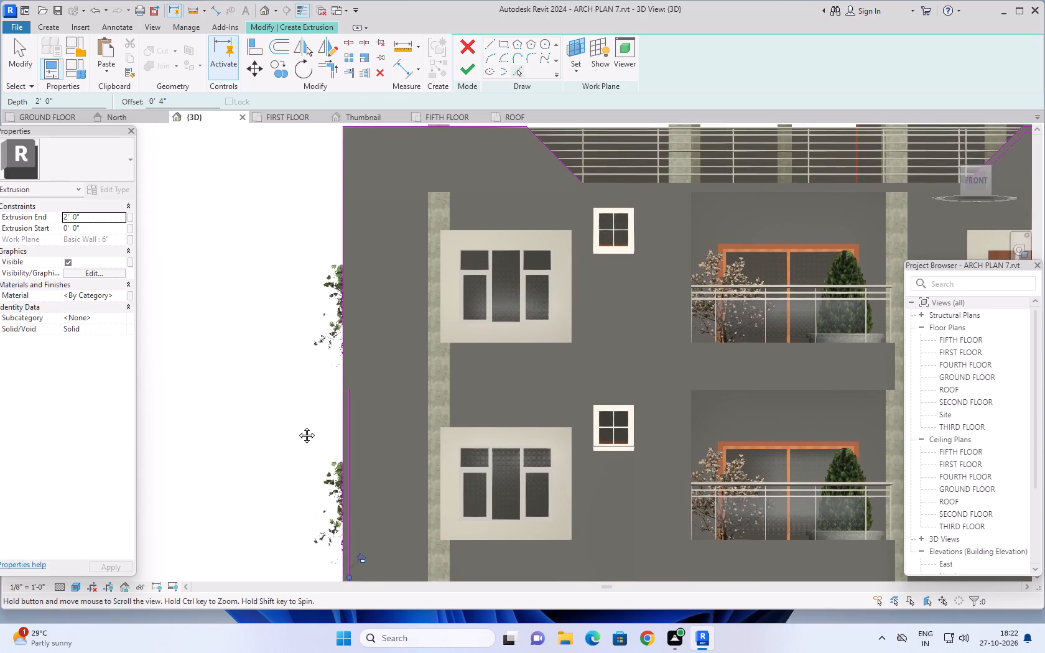
pyautogui.moveTo(297, 426); pyautogui.dragTo(297, 448, button='middle')
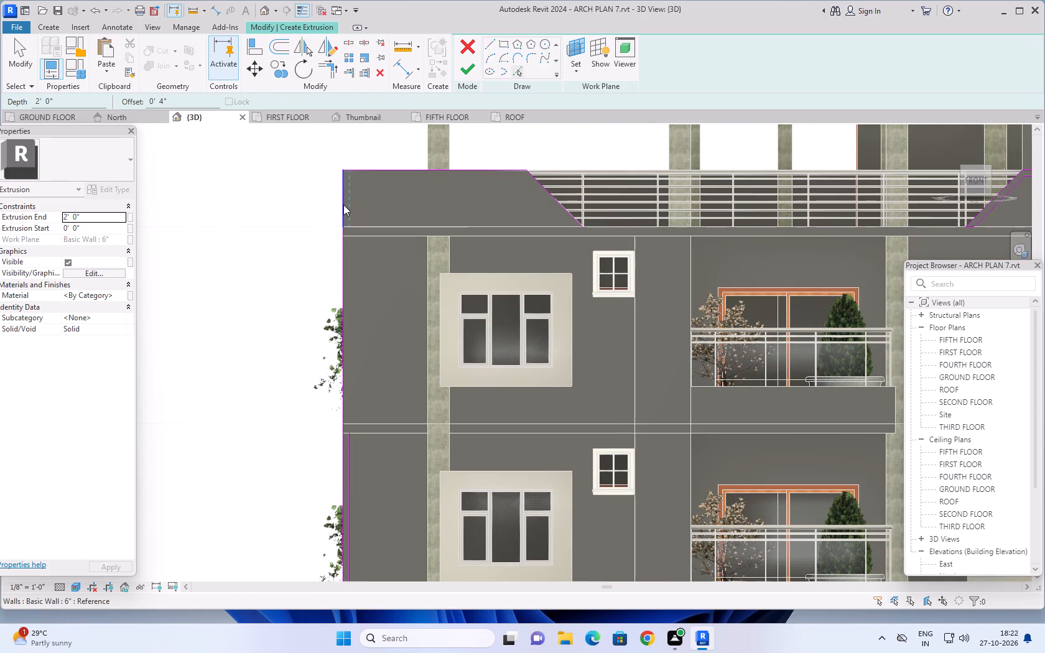
pyautogui.scroll(5, 346, 207)
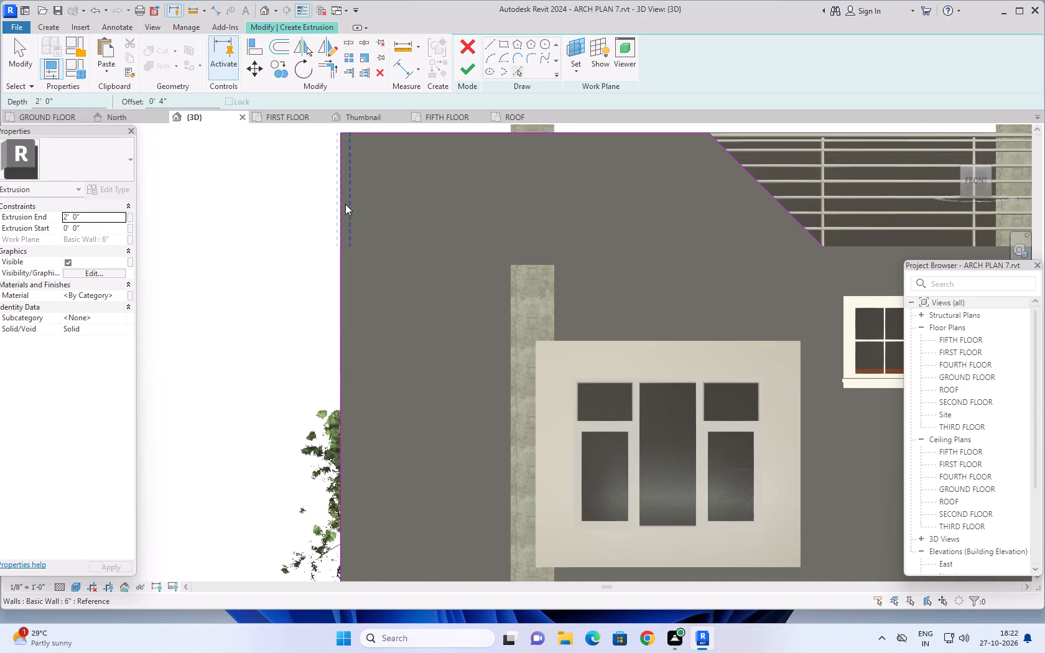
pyautogui.click(343, 231)
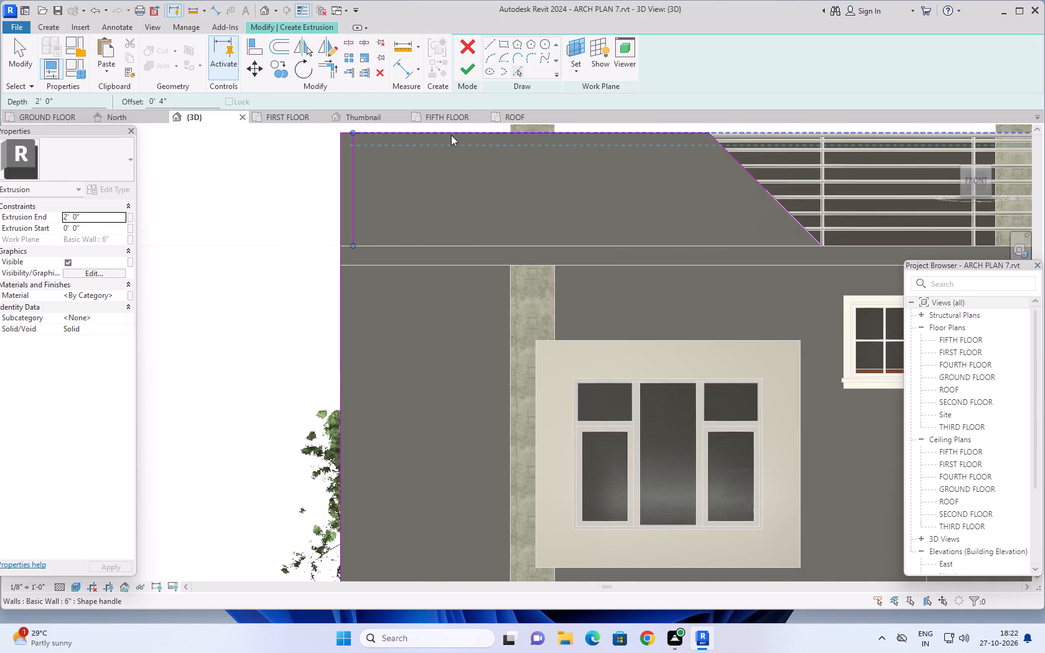
pyautogui.click(451, 135)
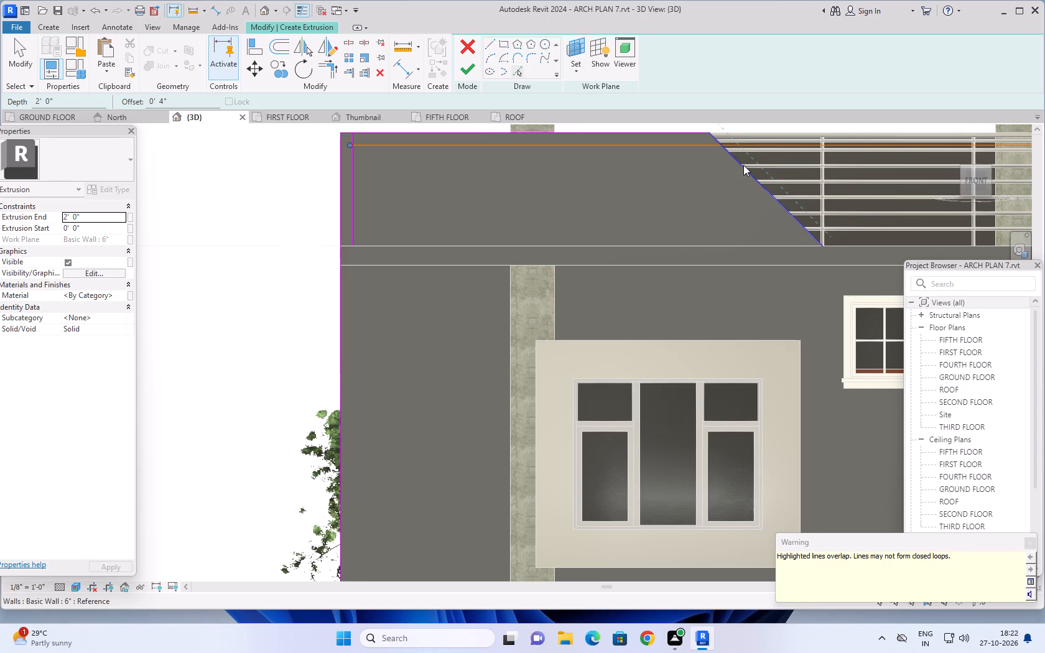
# Trim the parapet's inner top line and inner vertical line to meet at a corner.
pyautogui.scroll(-5, 746, 169)
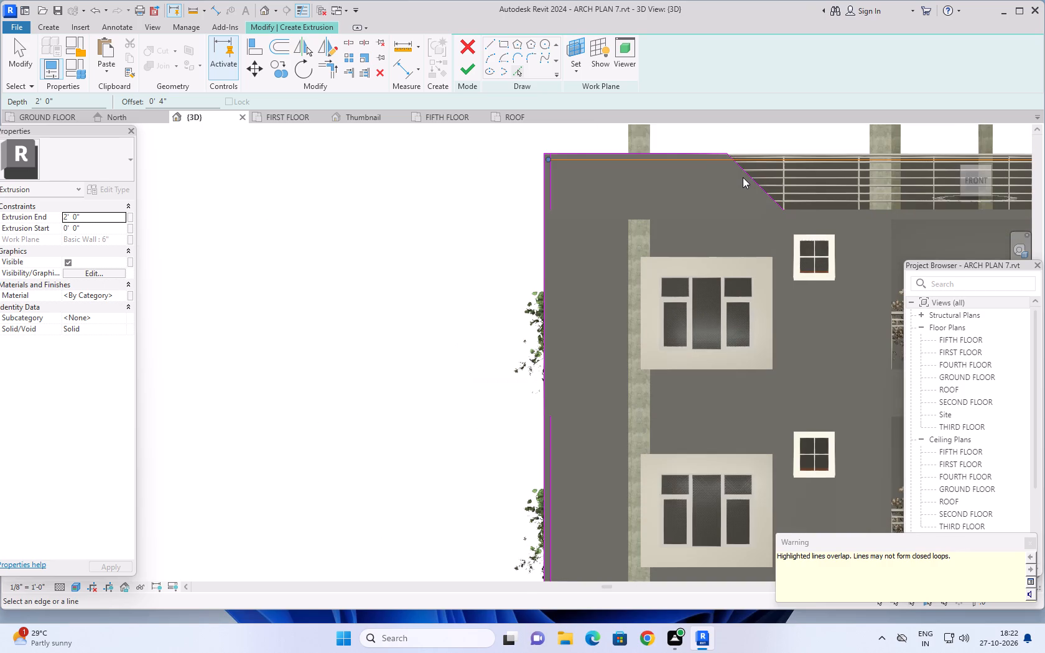
pyautogui.click(336, 70)
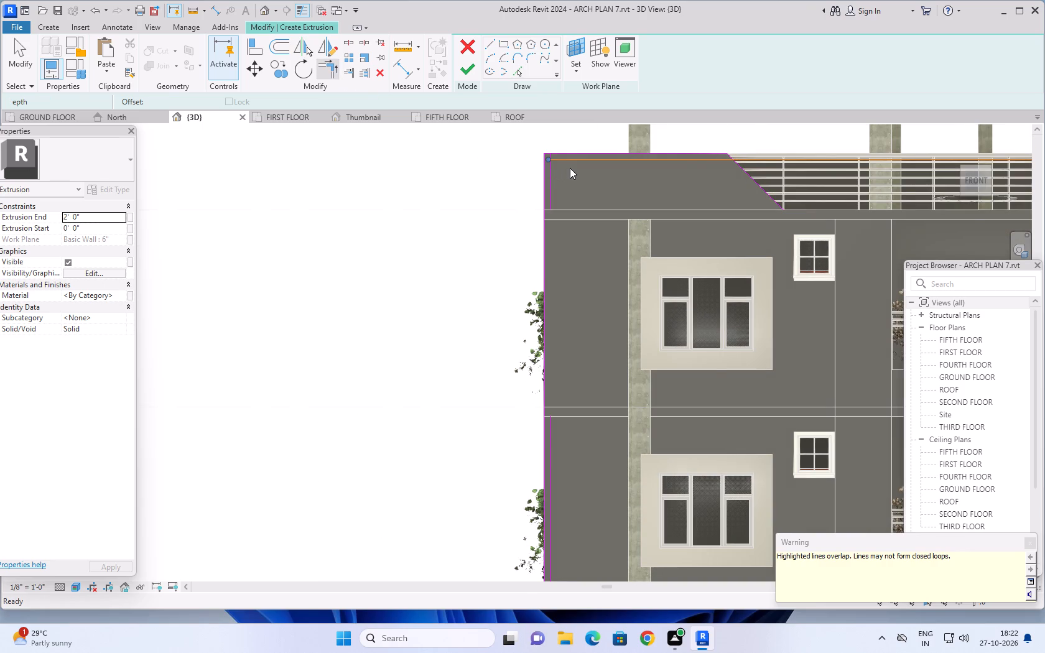
pyautogui.scroll(3, 570, 168)
pyautogui.click(559, 155)
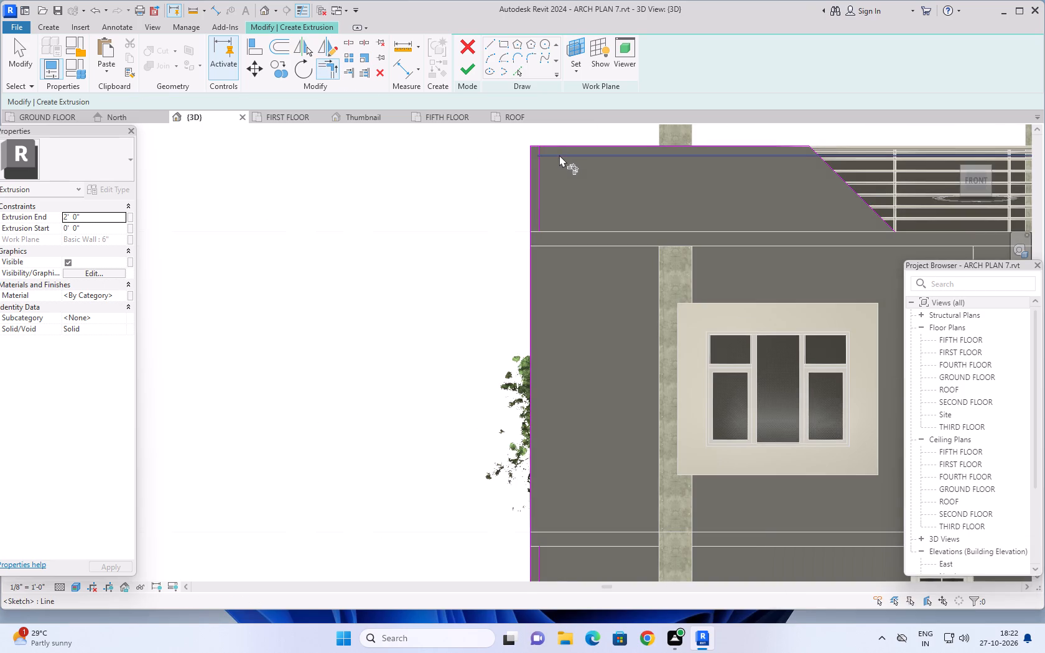
pyautogui.click(540, 166)
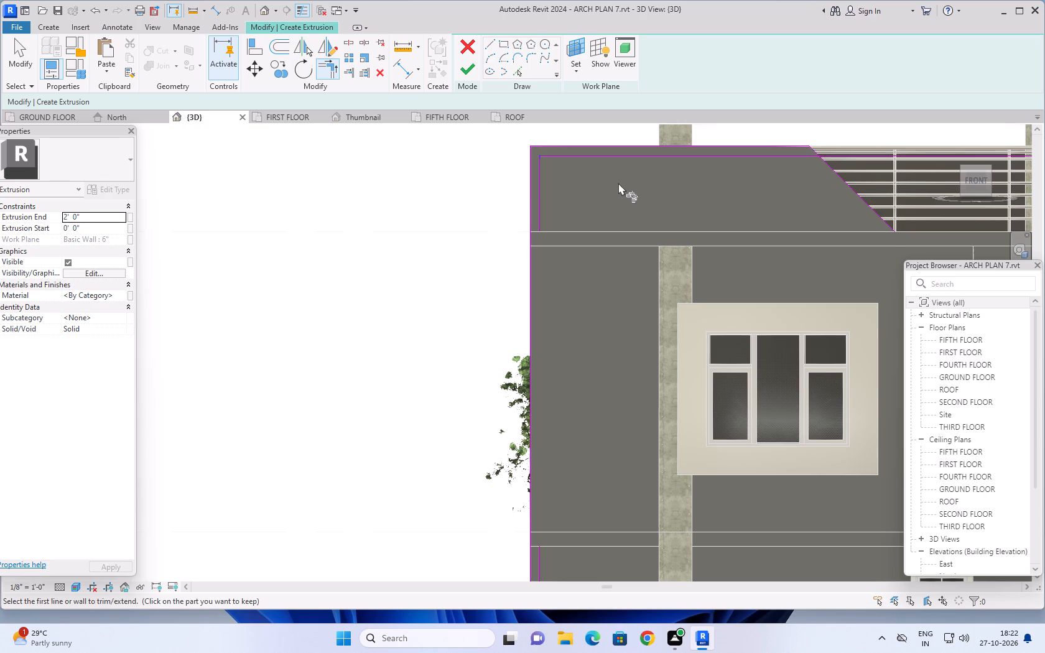
# Using Pick Lines with a 4" offset, add an inner border line beside the parapet's sloped edge.
pyautogui.moveTo(713, 176); pyautogui.dragTo(514, 203, button='middle')
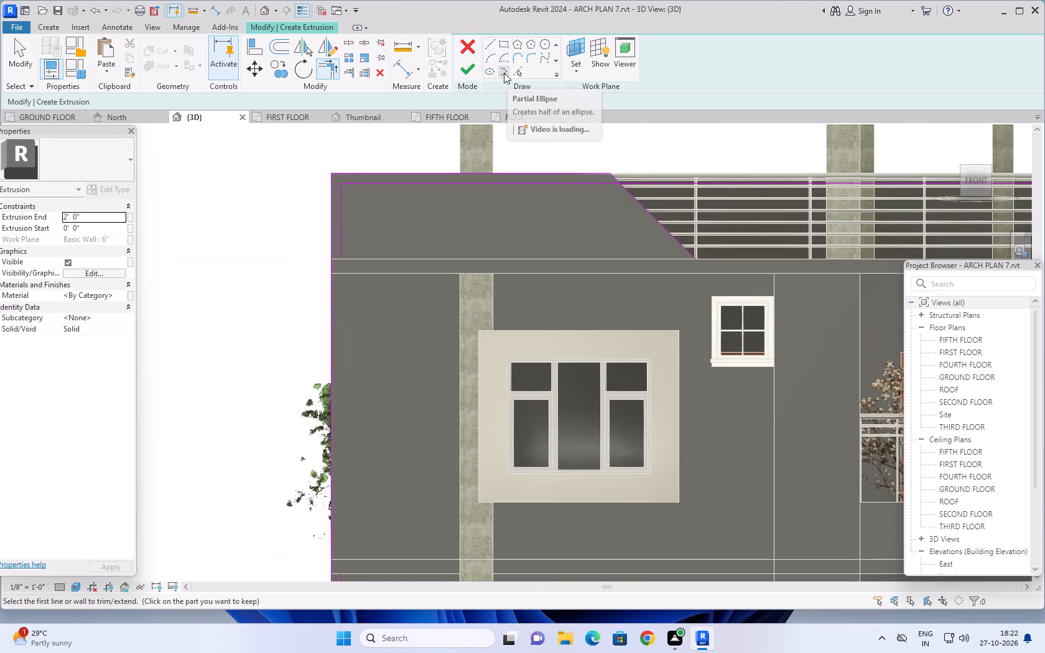
pyautogui.click(519, 70)
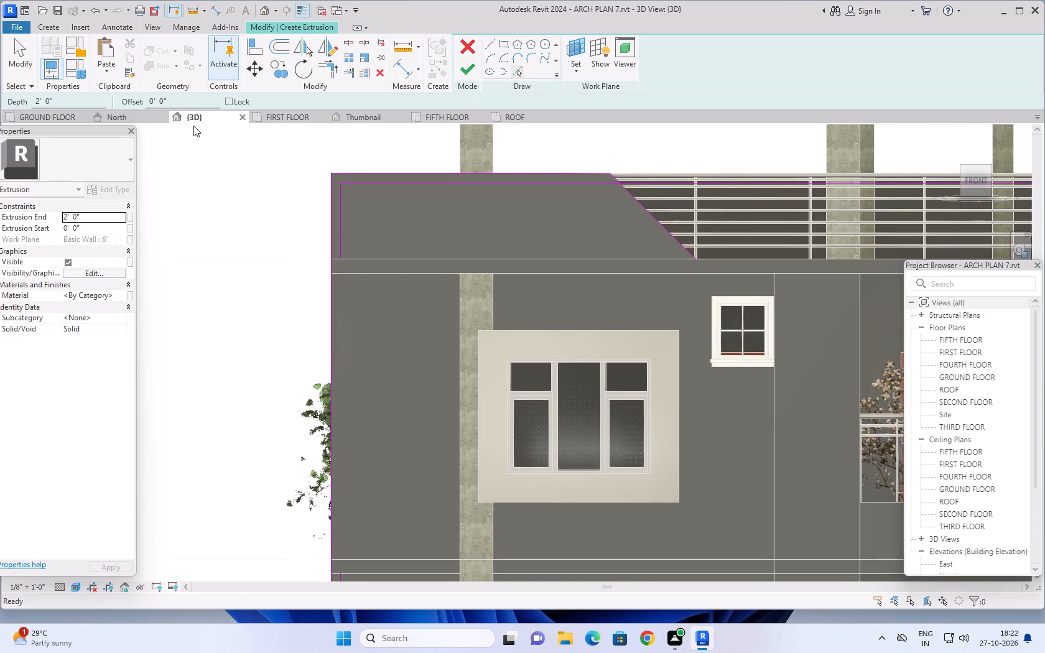
pyautogui.moveTo(187, 103); pyautogui.dragTo(147, 105)
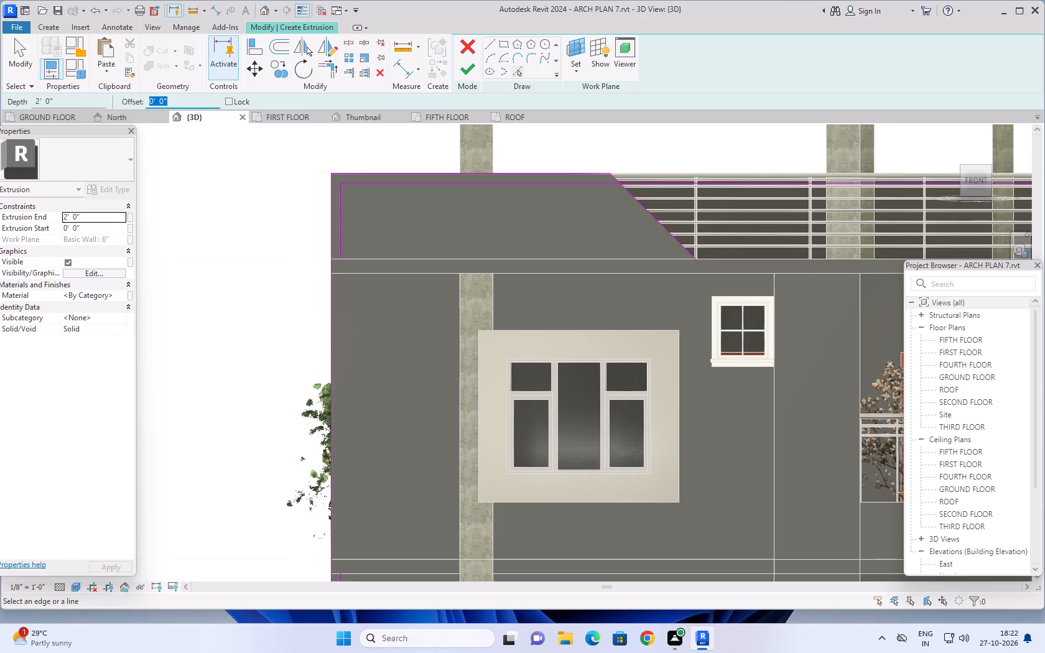
pyautogui.write('4"')
pyautogui.press('Return')
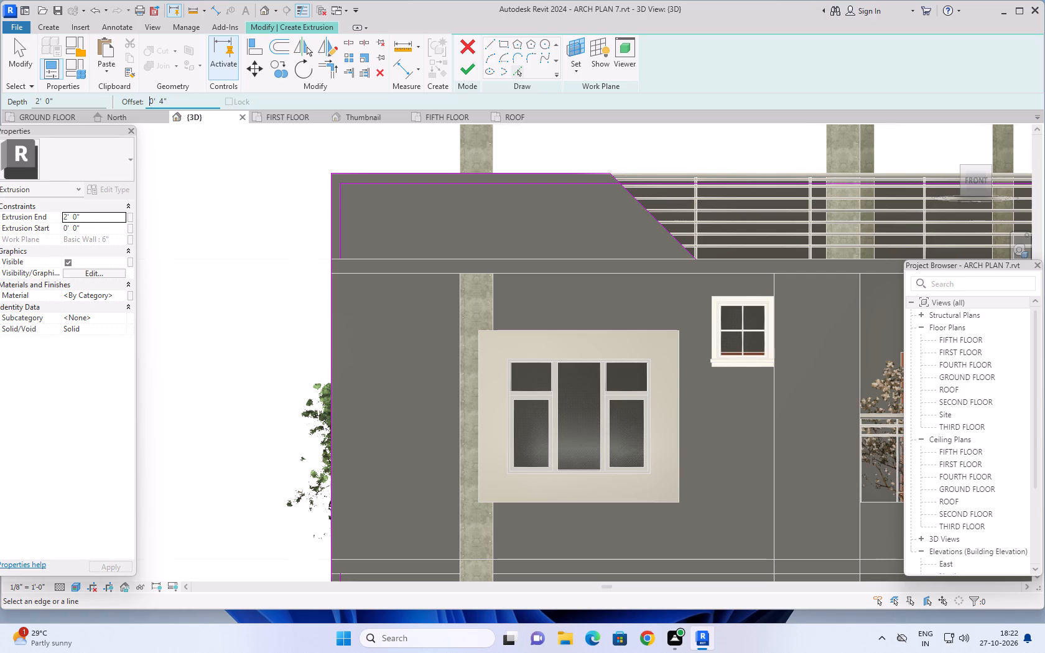
pyautogui.click(651, 217)
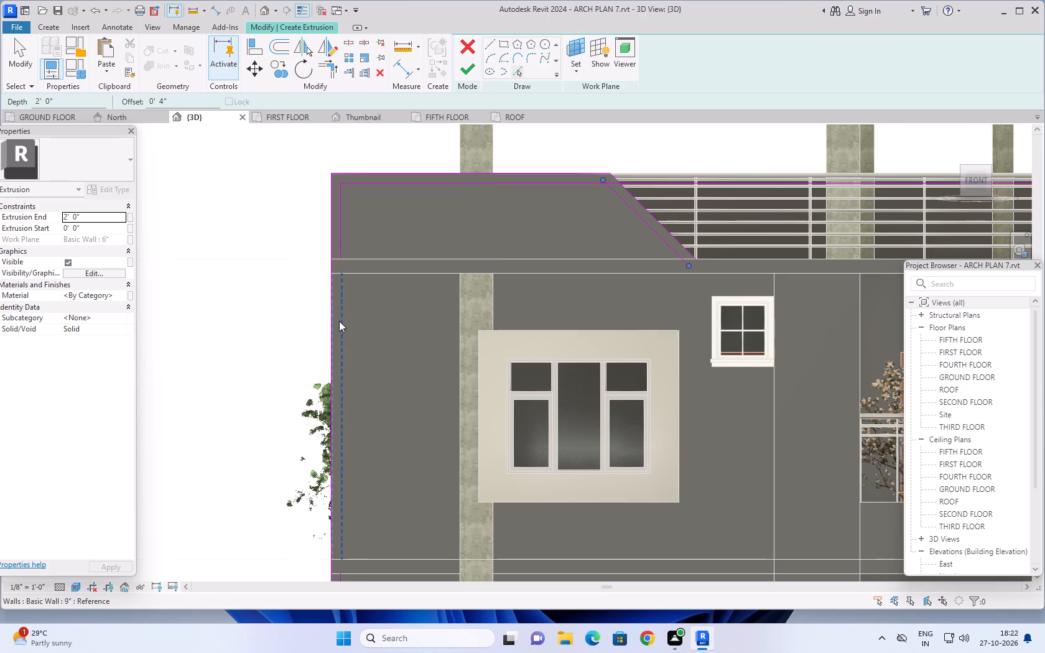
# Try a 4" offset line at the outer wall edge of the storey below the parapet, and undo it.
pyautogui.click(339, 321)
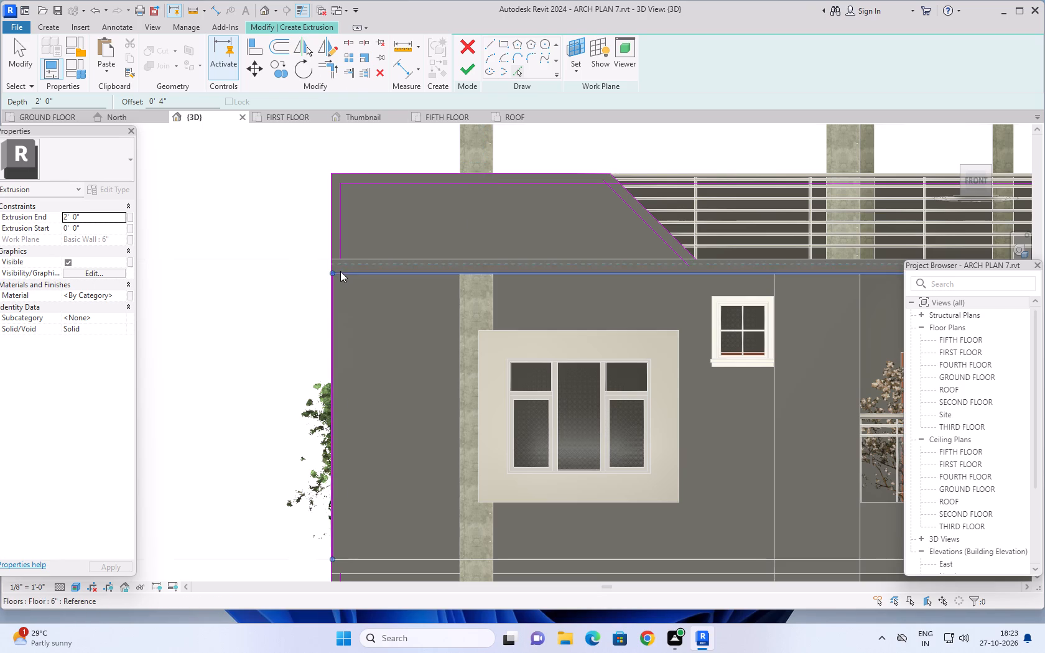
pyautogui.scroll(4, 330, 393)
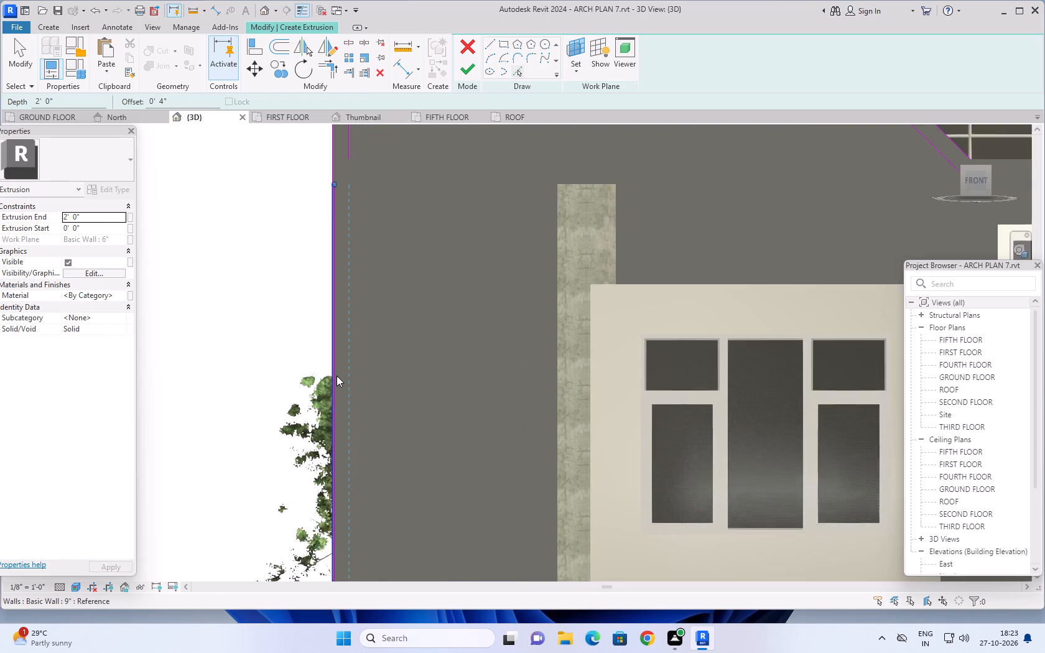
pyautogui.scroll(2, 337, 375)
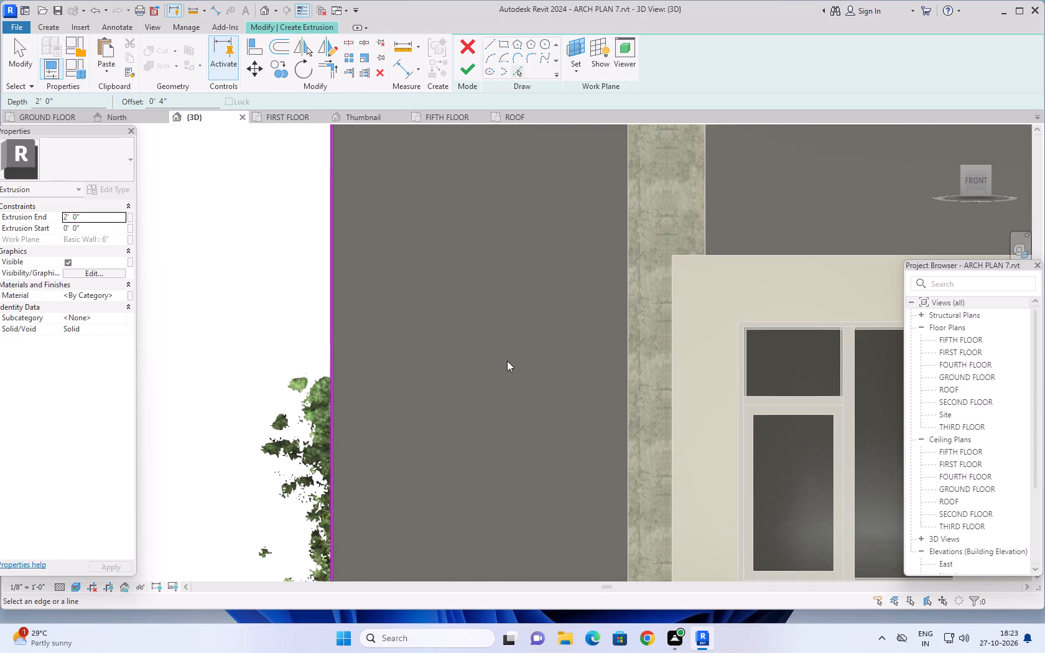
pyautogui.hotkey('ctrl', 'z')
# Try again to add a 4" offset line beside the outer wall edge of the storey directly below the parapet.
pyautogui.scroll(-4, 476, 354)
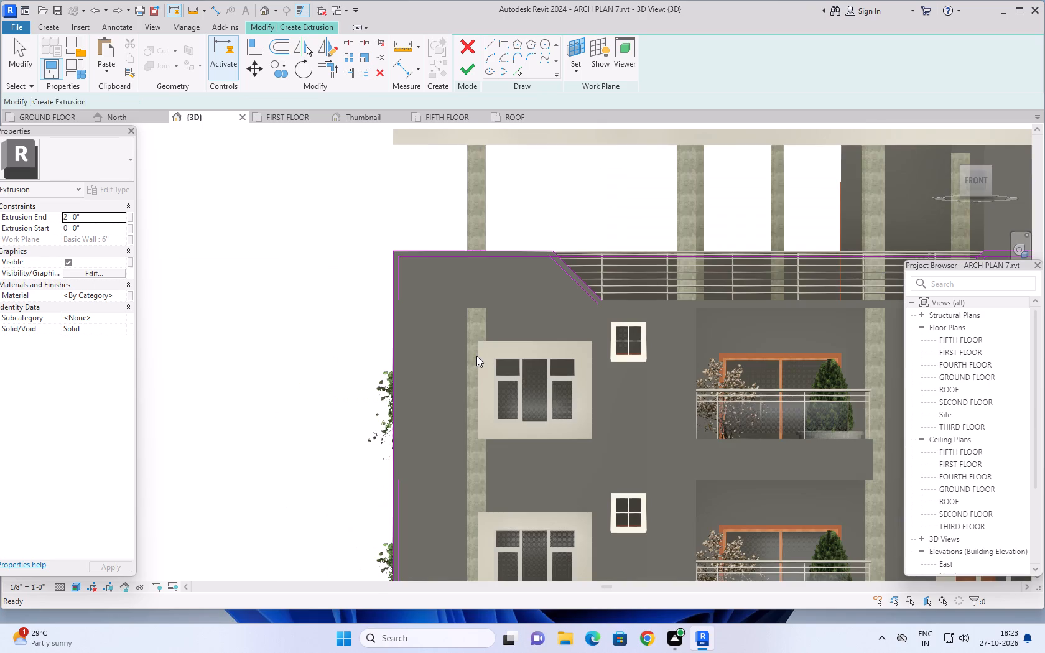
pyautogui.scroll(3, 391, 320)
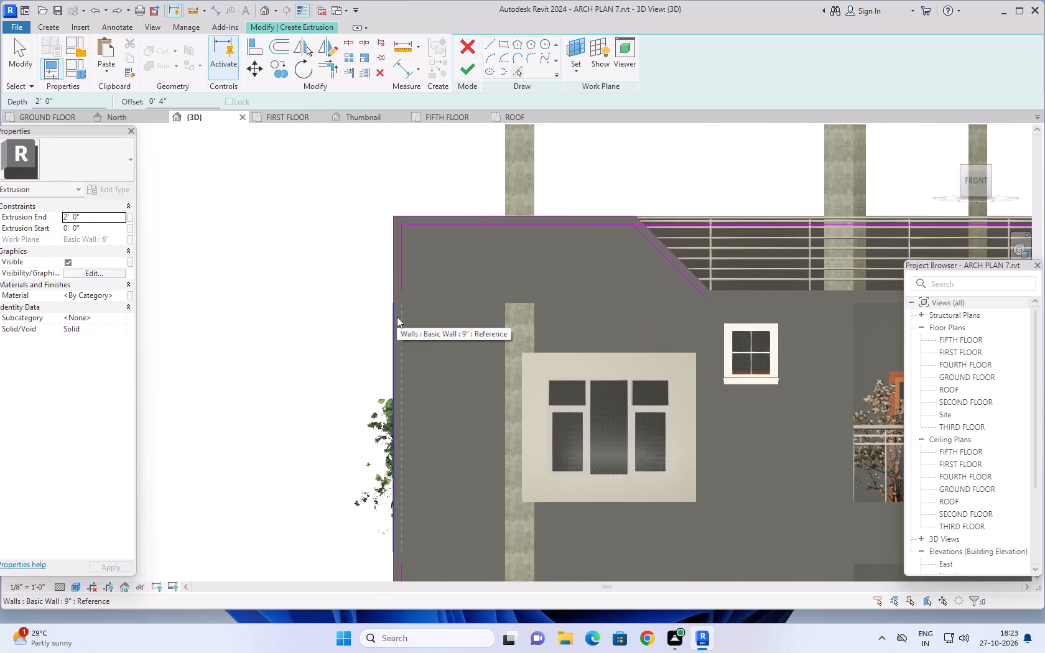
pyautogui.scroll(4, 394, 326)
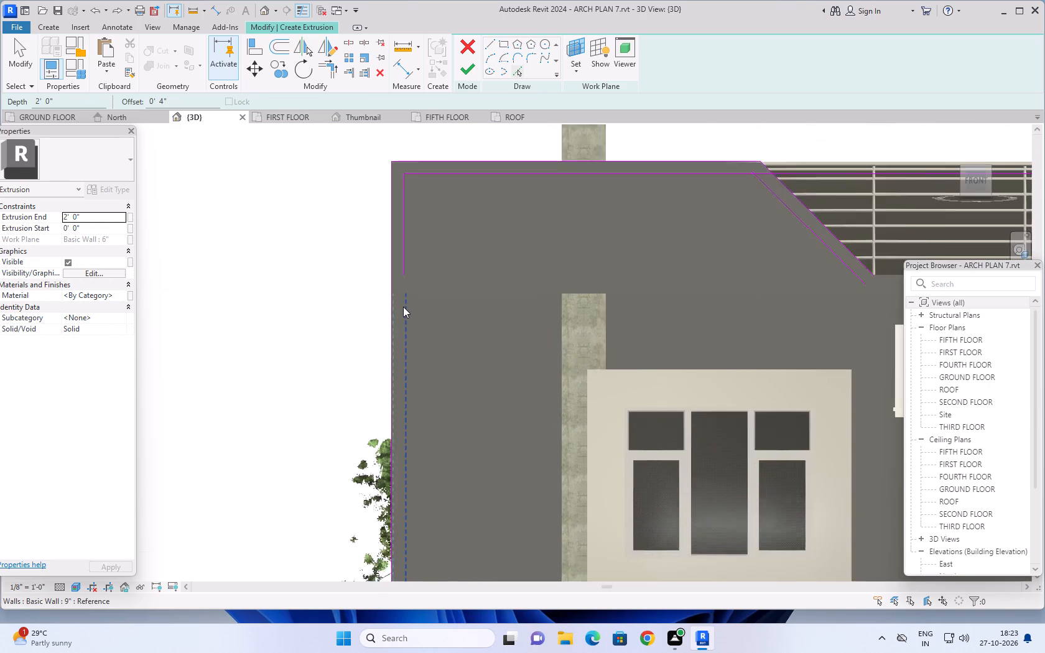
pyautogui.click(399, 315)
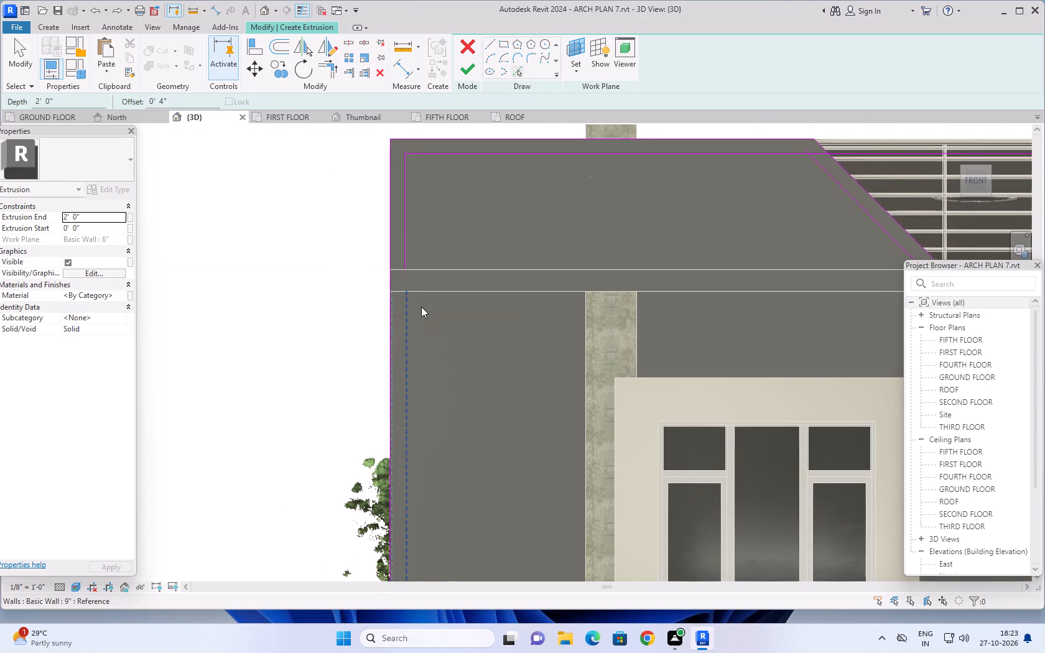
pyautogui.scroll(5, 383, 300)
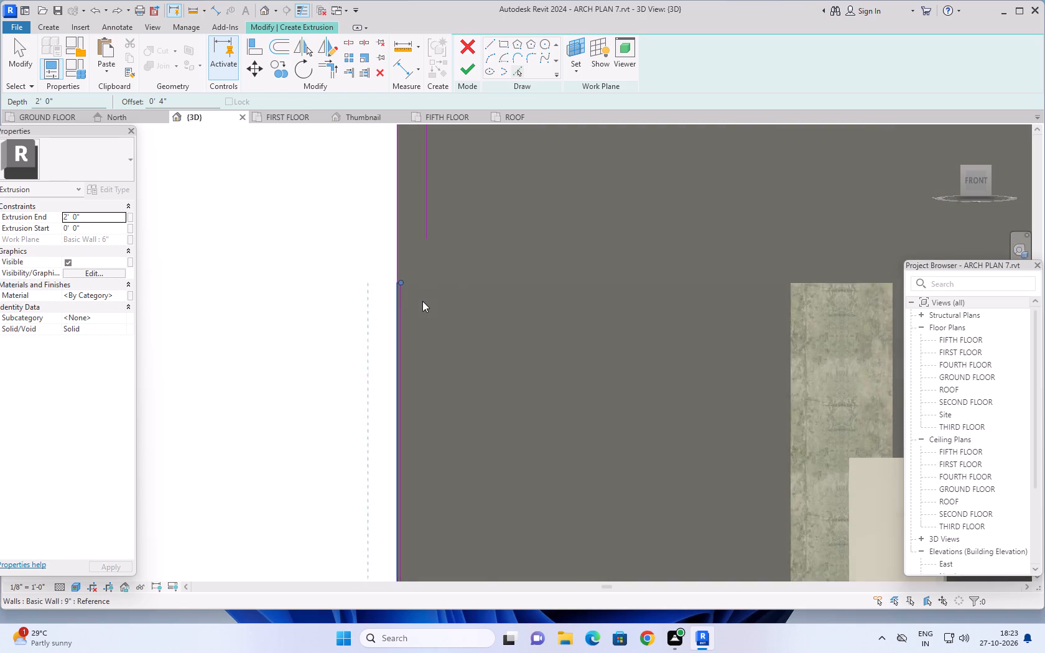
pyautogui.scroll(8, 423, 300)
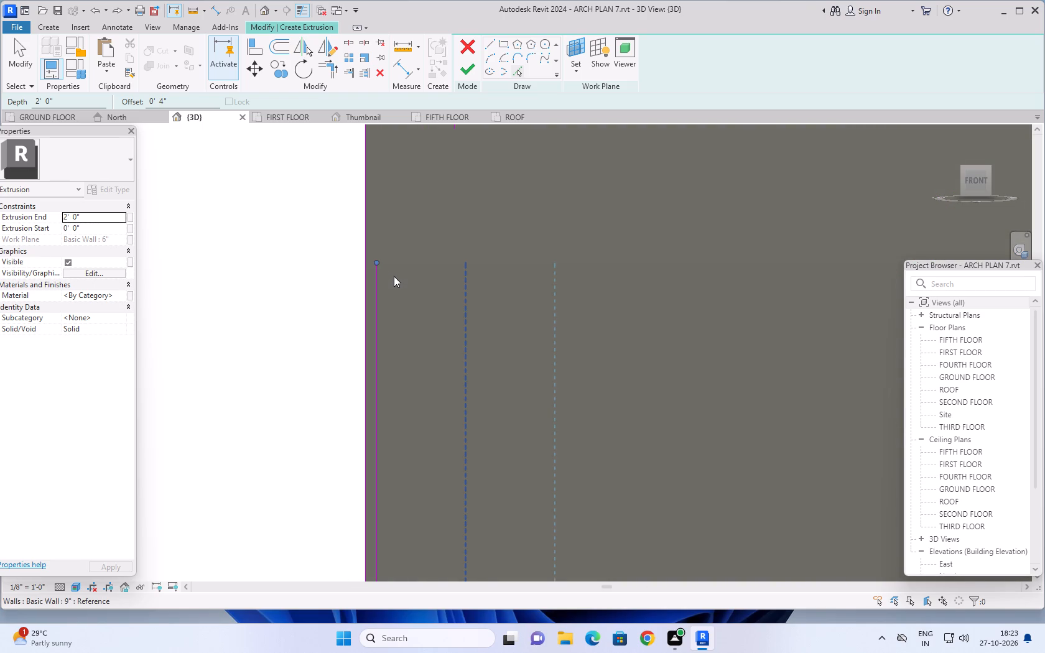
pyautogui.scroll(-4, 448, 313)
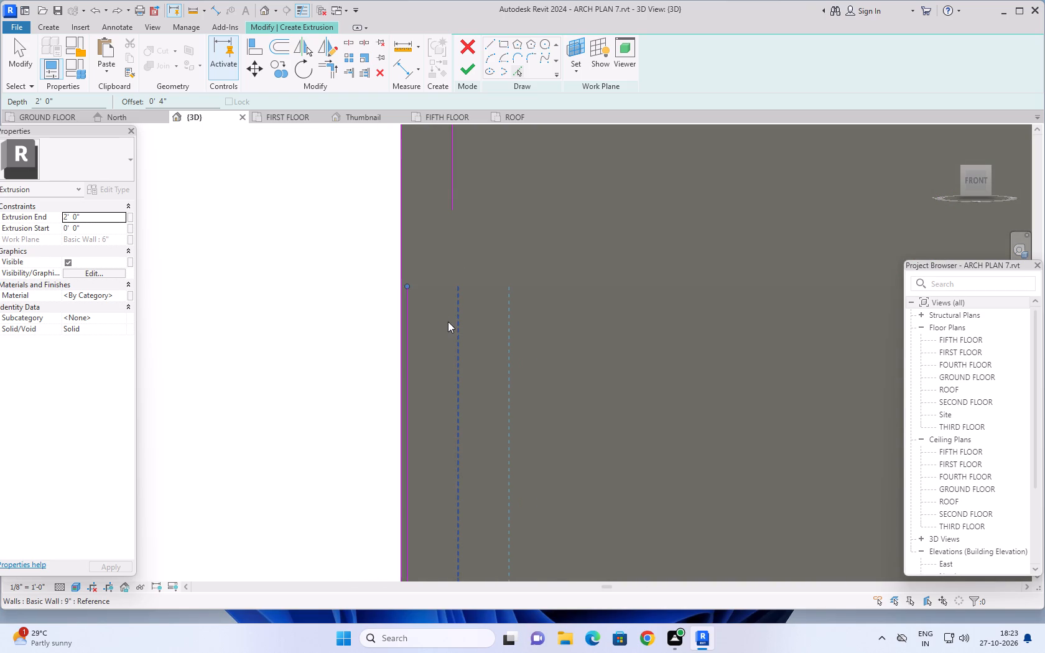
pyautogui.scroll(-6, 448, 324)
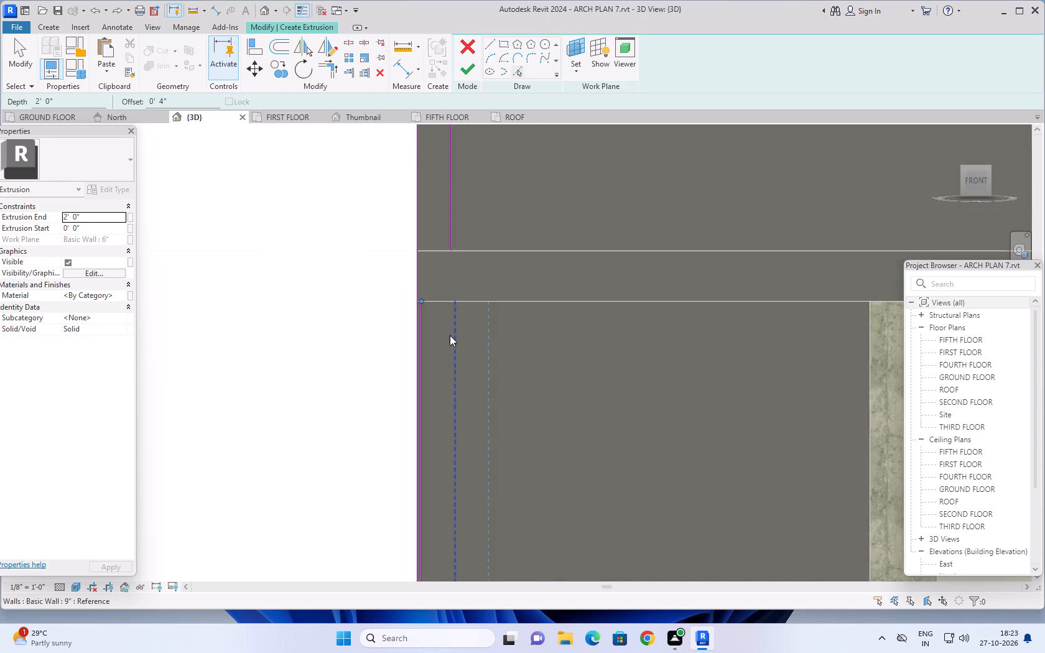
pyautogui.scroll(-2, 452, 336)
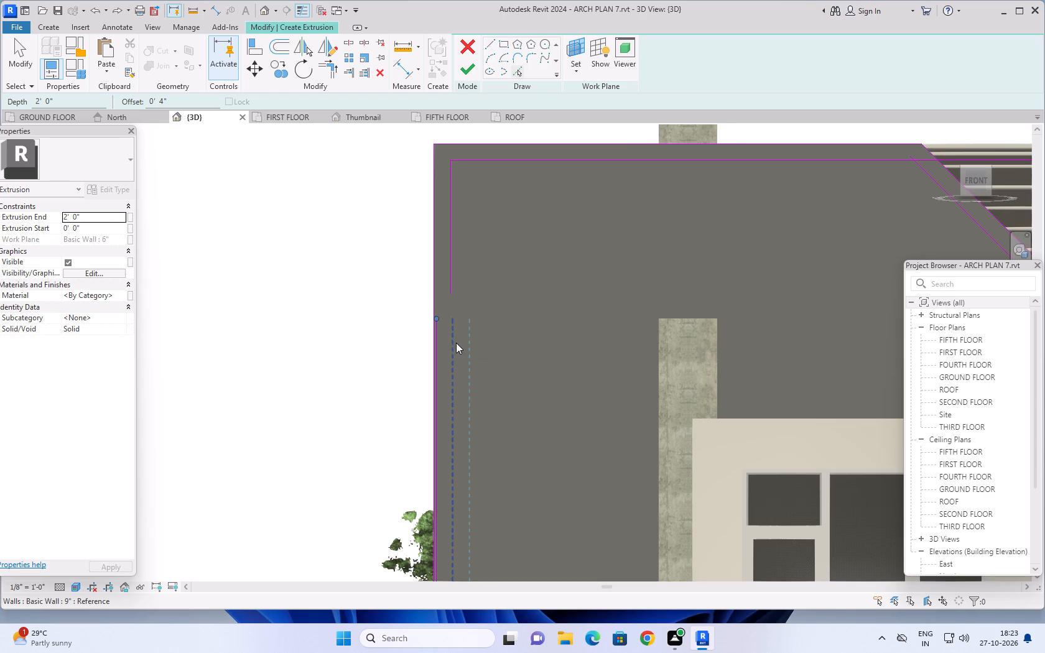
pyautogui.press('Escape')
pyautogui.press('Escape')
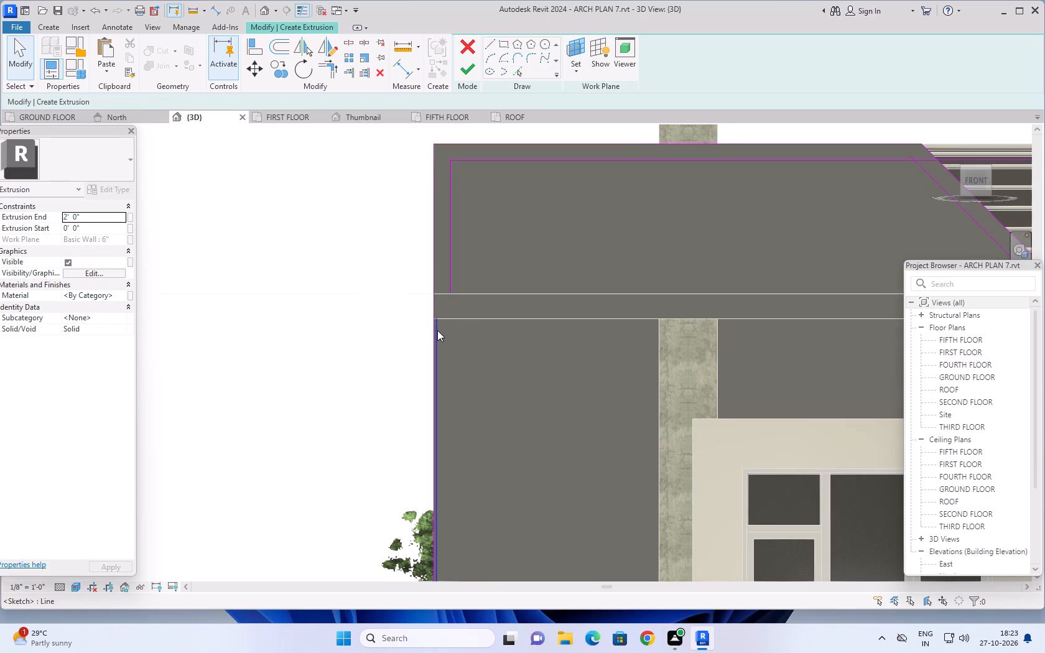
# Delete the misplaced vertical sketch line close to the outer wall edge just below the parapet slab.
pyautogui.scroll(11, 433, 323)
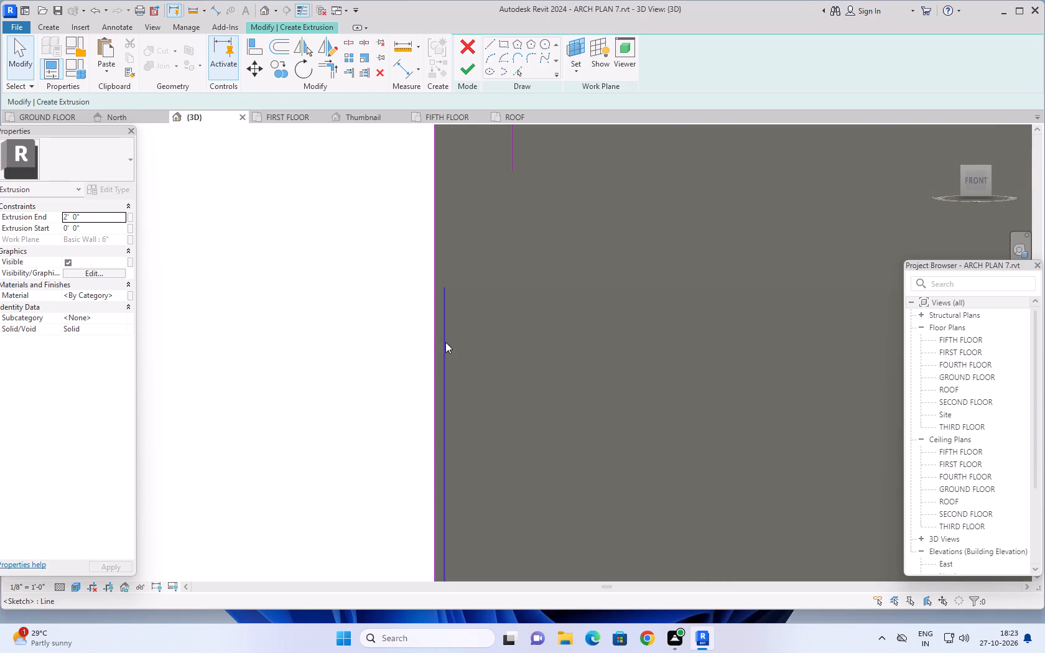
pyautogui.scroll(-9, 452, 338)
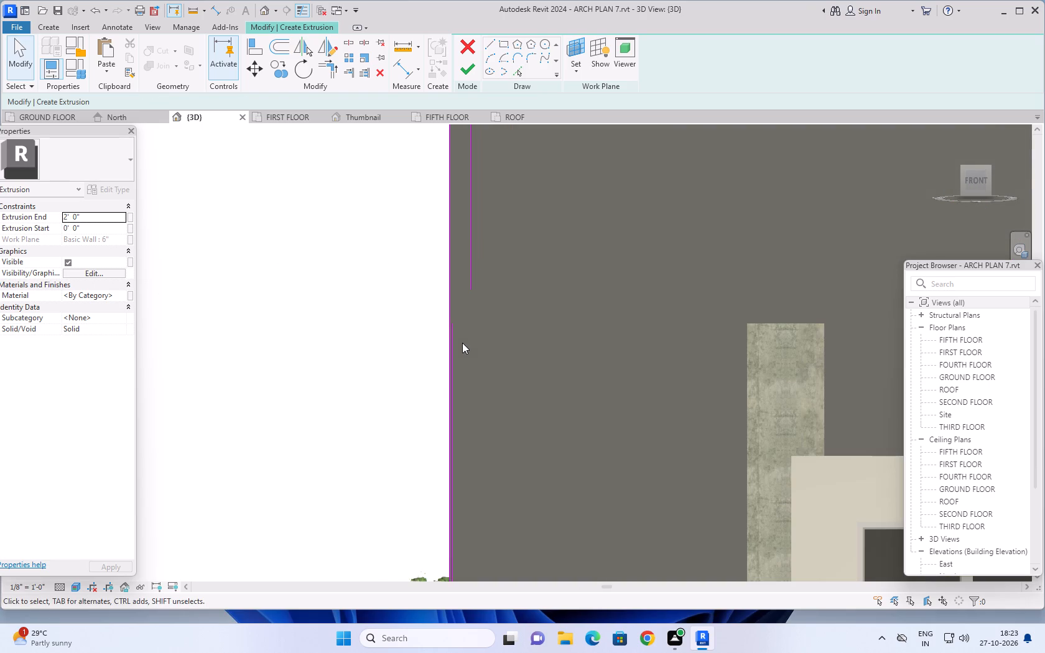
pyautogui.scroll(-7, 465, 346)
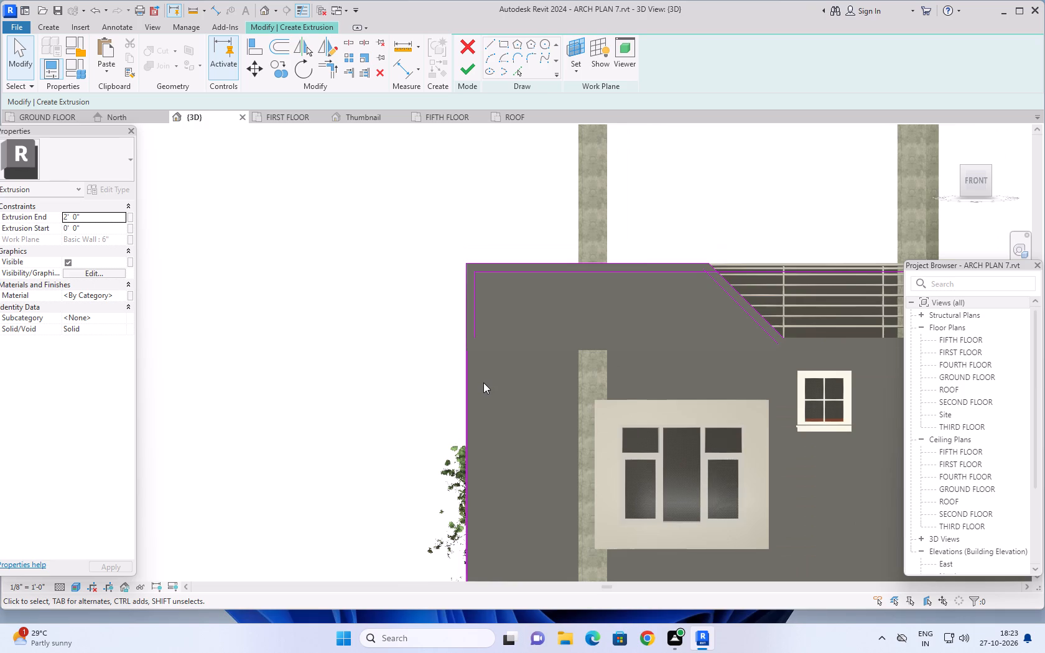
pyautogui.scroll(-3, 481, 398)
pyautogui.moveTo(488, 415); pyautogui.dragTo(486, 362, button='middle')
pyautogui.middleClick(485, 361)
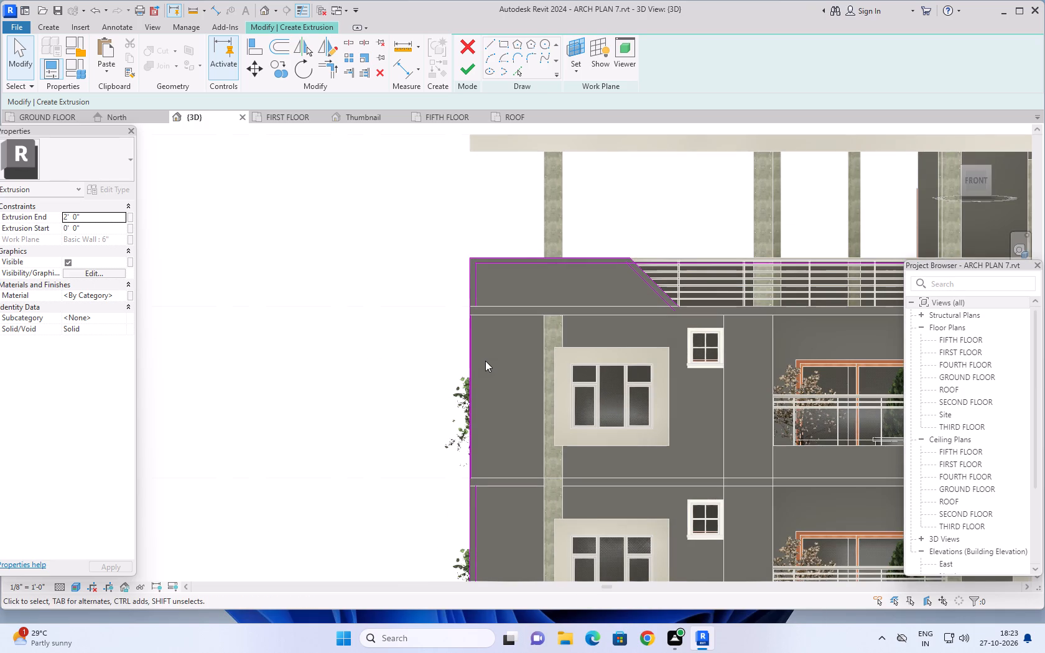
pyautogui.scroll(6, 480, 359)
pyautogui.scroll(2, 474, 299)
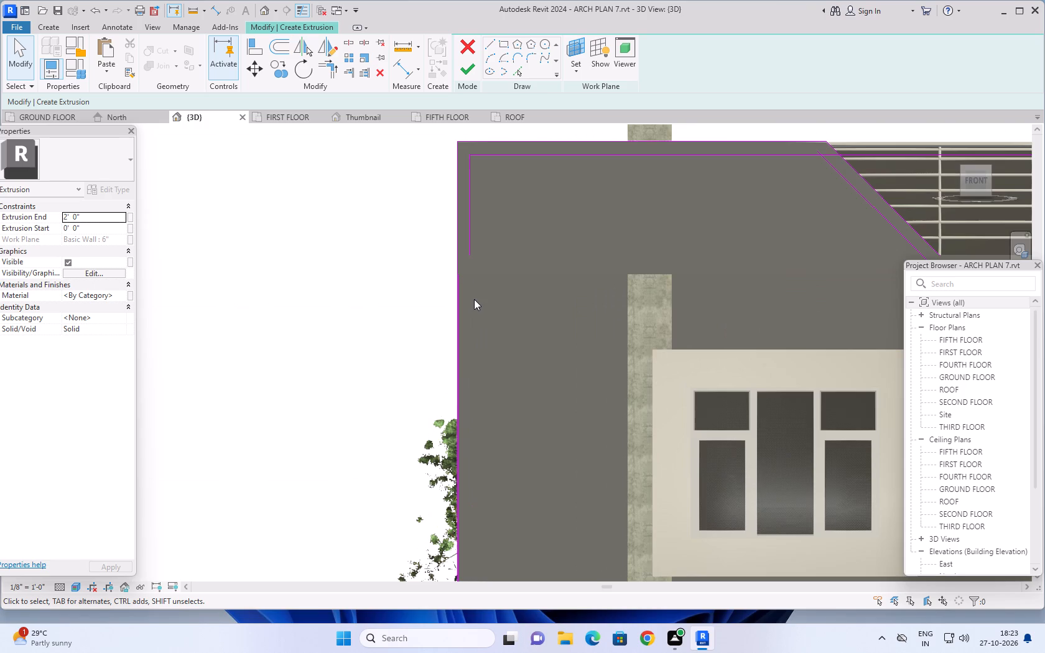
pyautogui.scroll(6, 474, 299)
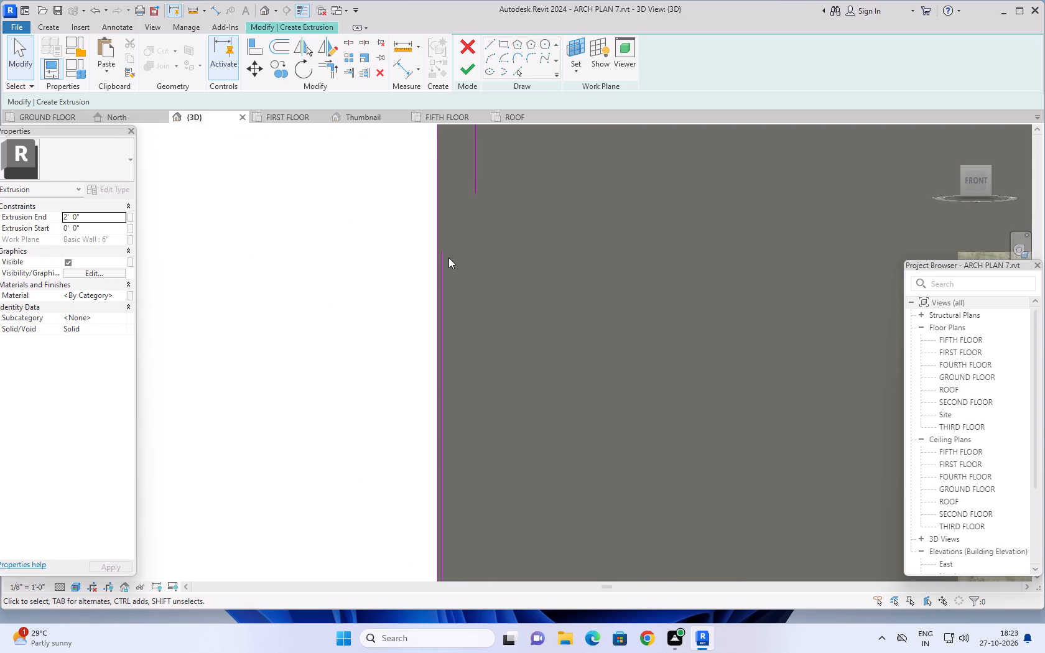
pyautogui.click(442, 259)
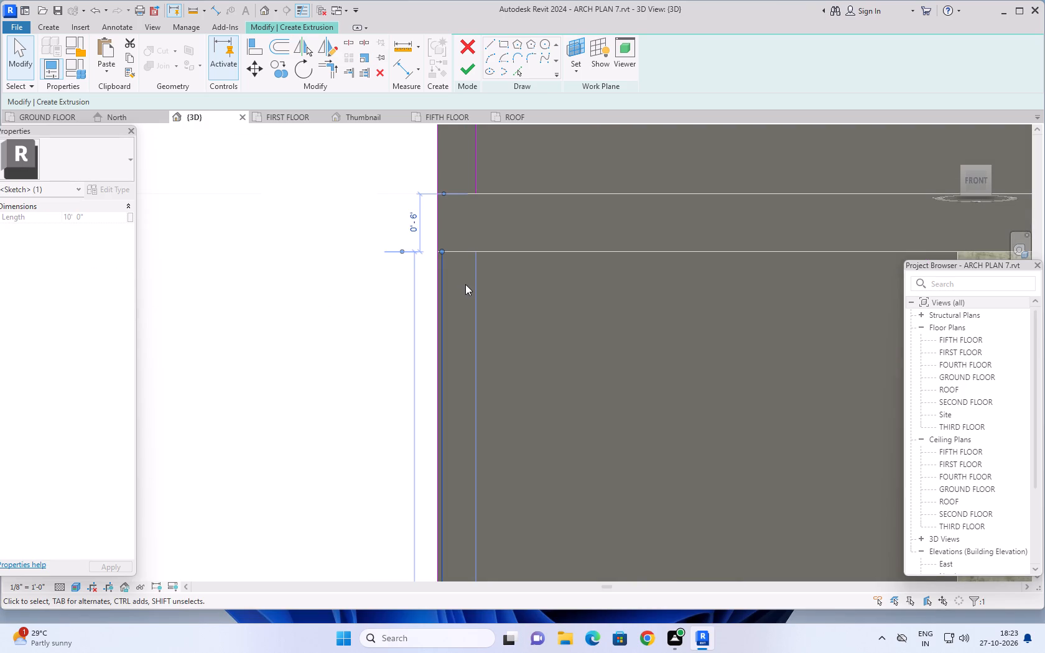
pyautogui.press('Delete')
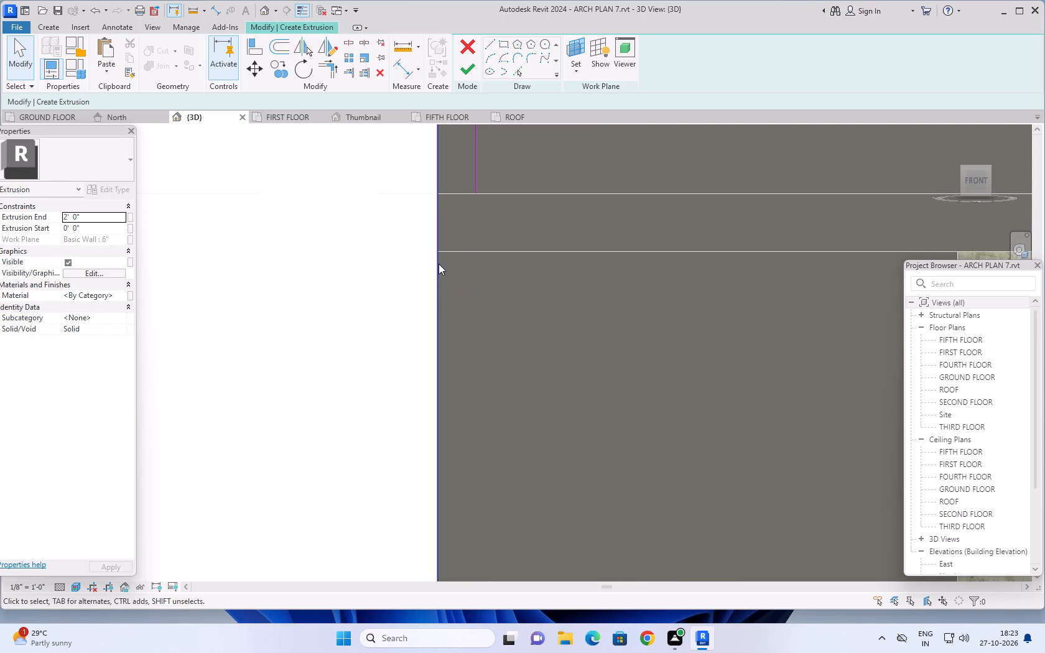
# Draw a vertical line joining the inner border line of the lower storeys to the parapet's inner vertical line.
pyautogui.scroll(-10, 479, 344)
pyautogui.moveTo(504, 399); pyautogui.dragTo(496, 300, button='middle')
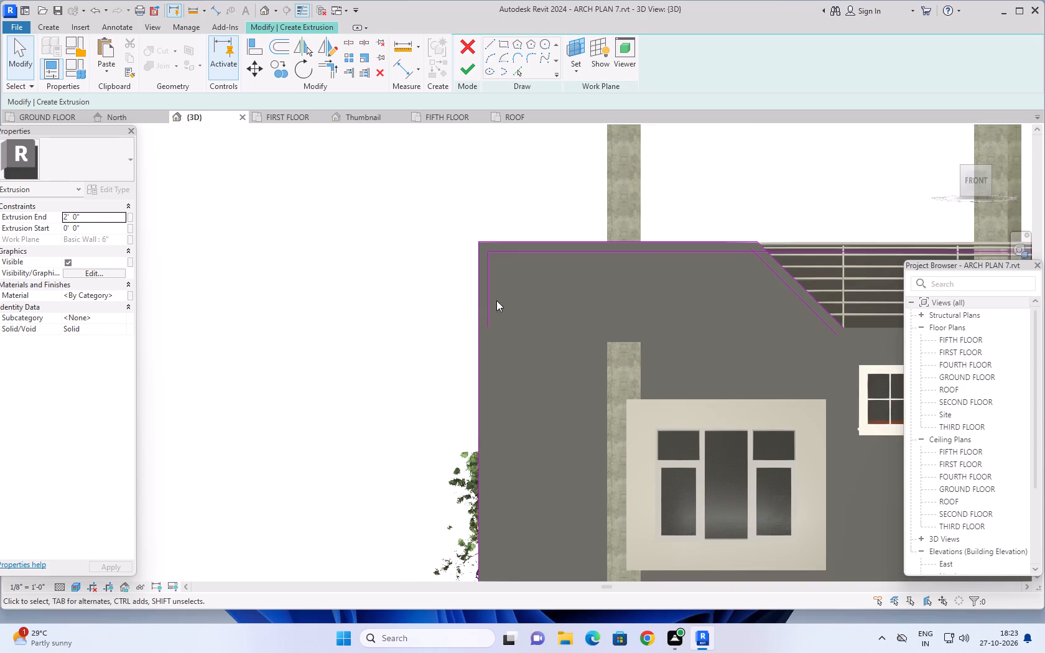
pyautogui.moveTo(496, 300); pyautogui.dragTo(496, 287, button='middle')
pyautogui.scroll(-4, 499, 362)
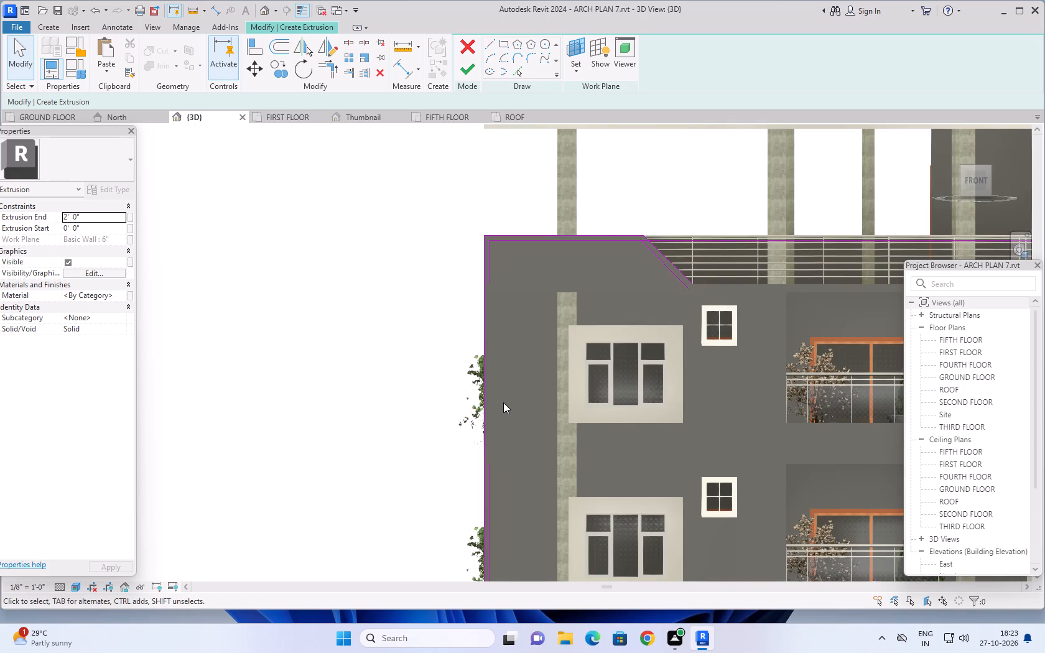
pyautogui.click(490, 42)
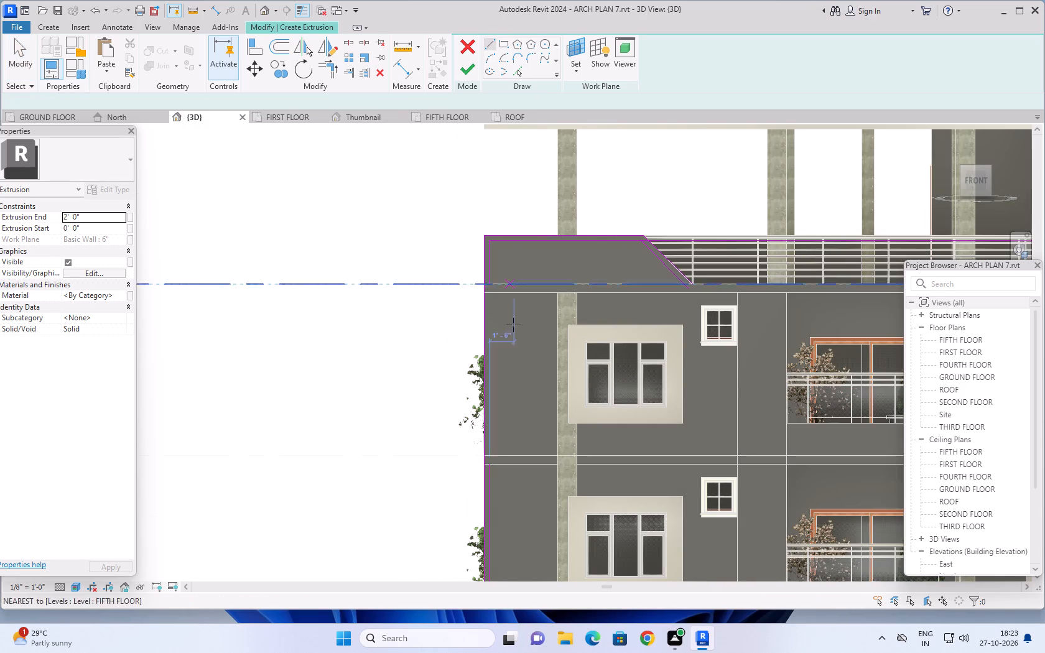
pyautogui.scroll(5, 492, 456)
pyautogui.click(486, 475)
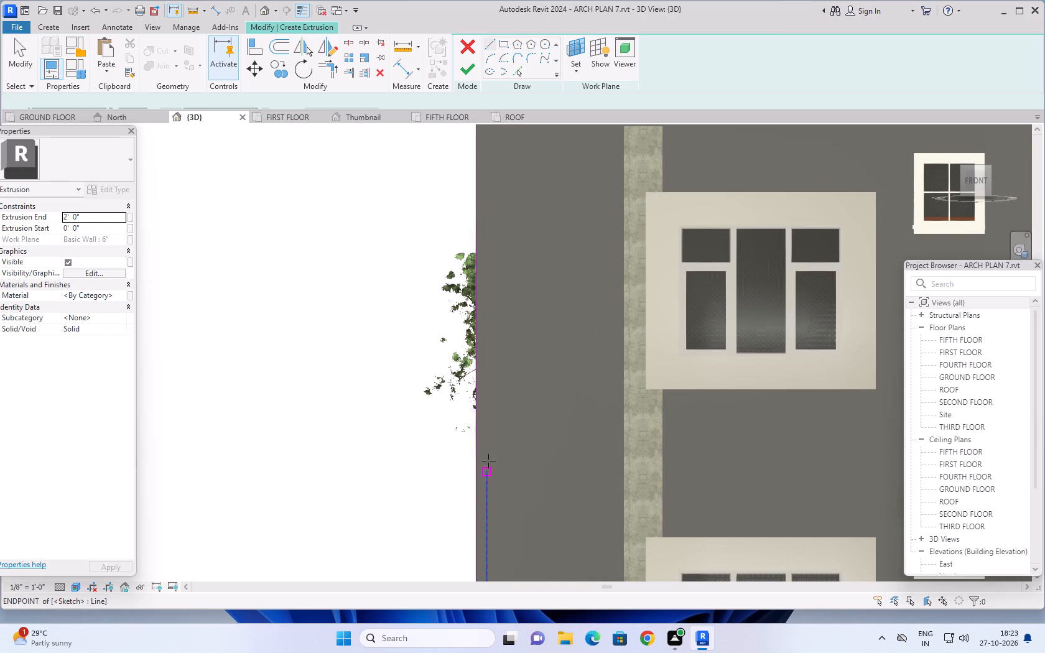
pyautogui.scroll(-2, 493, 211)
pyautogui.moveTo(493, 211); pyautogui.dragTo(472, 417, button='middle')
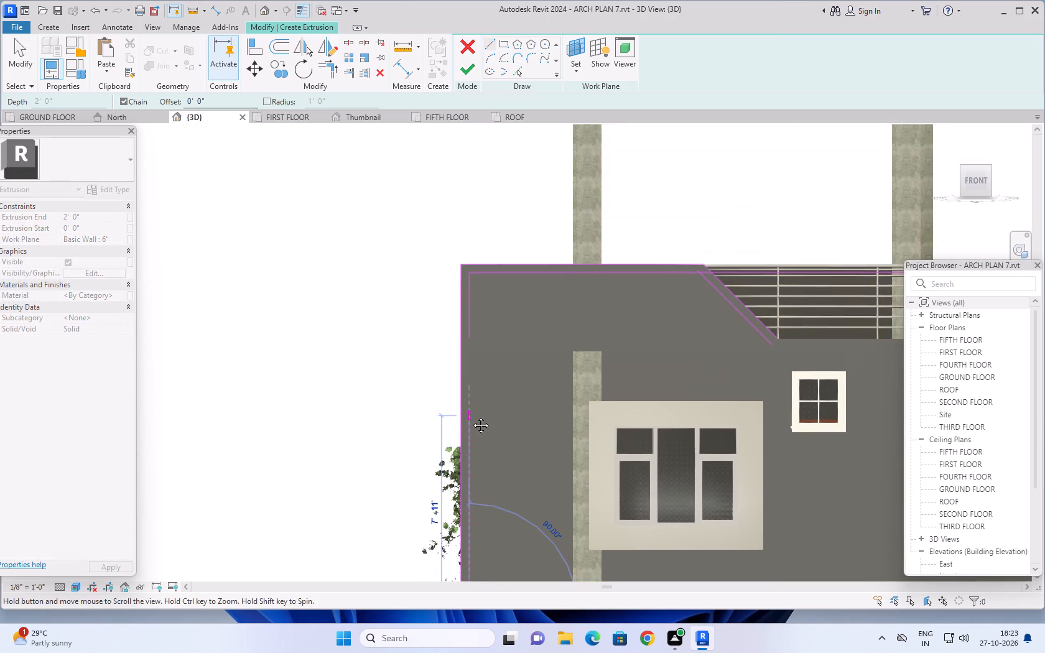
pyautogui.scroll(11, 466, 346)
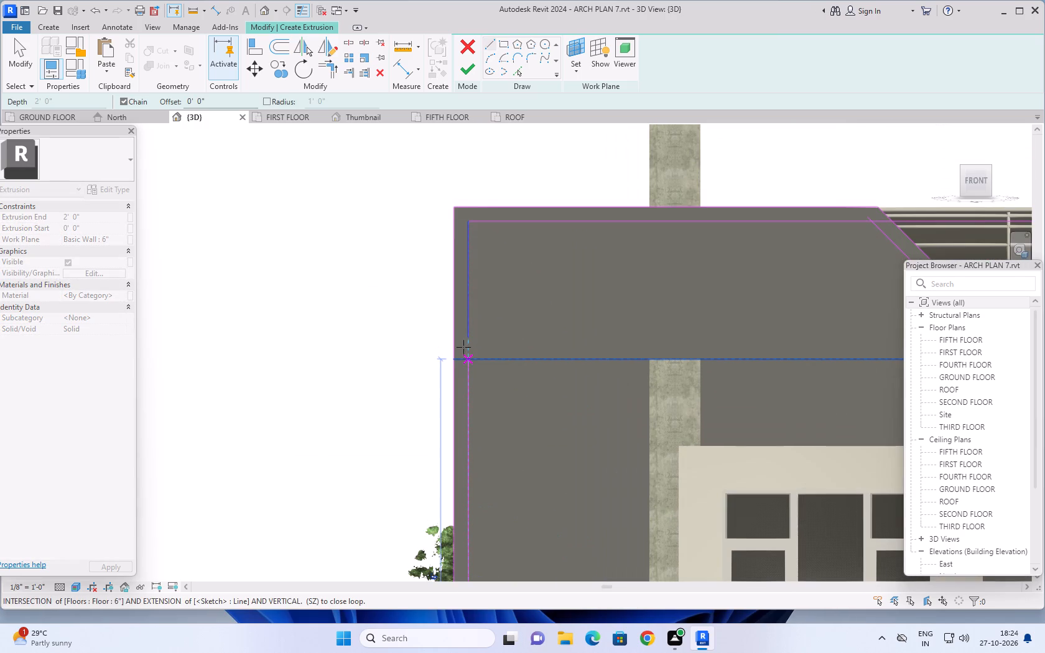
pyautogui.scroll(6, 463, 349)
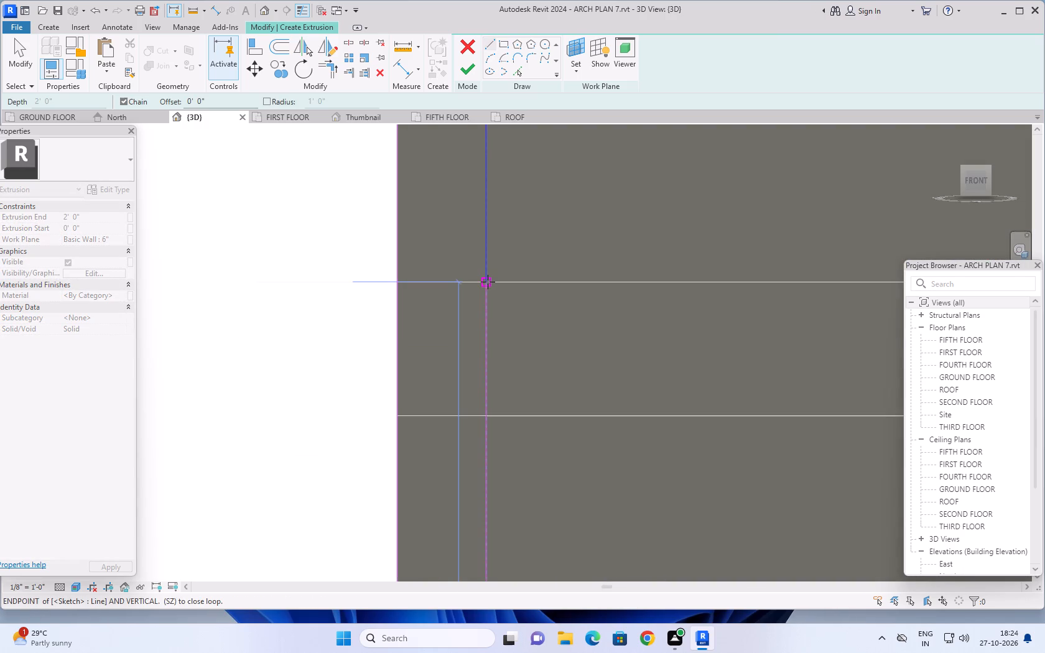
pyautogui.click(488, 282)
pyautogui.press('Escape')
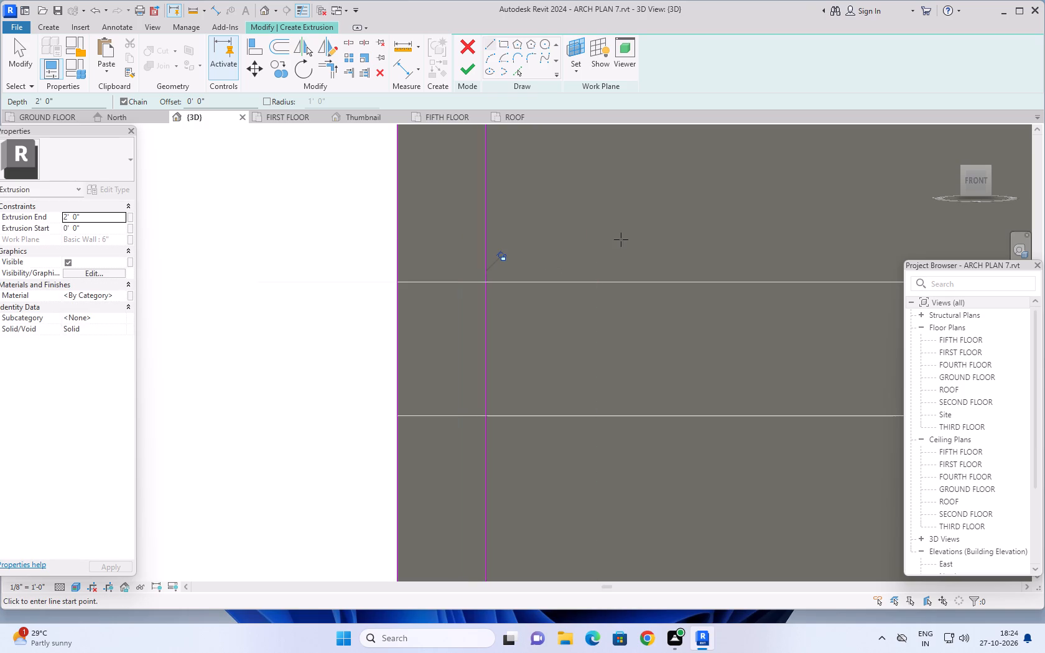
# Trim the inner top border line and the inner sloped line of the parapet to a corner.
pyautogui.scroll(-15, 621, 239)
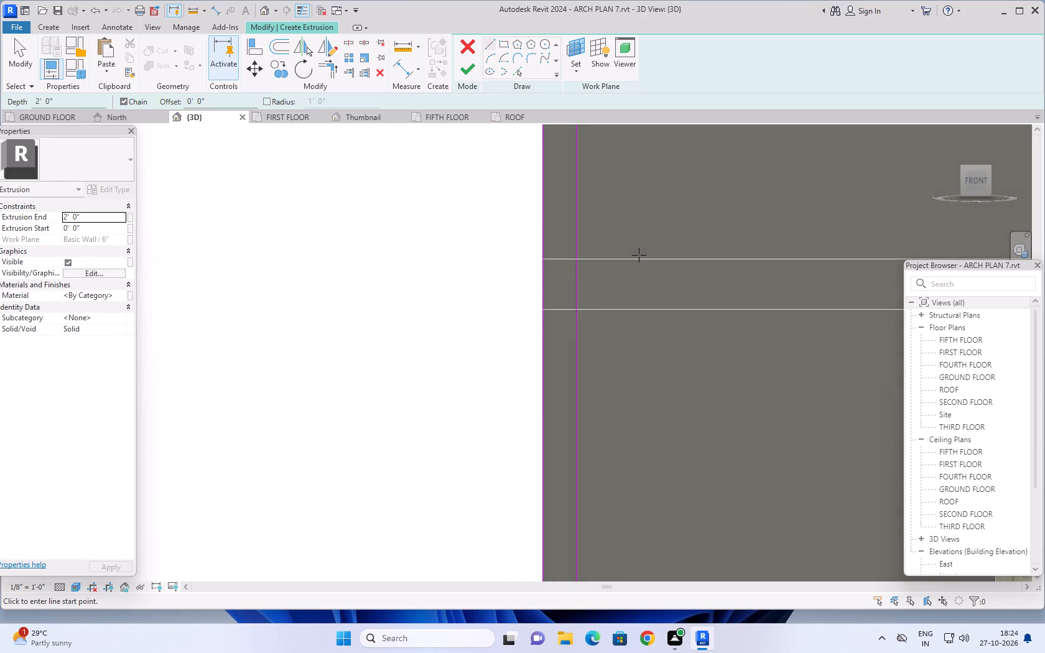
pyautogui.scroll(-2, 639, 255)
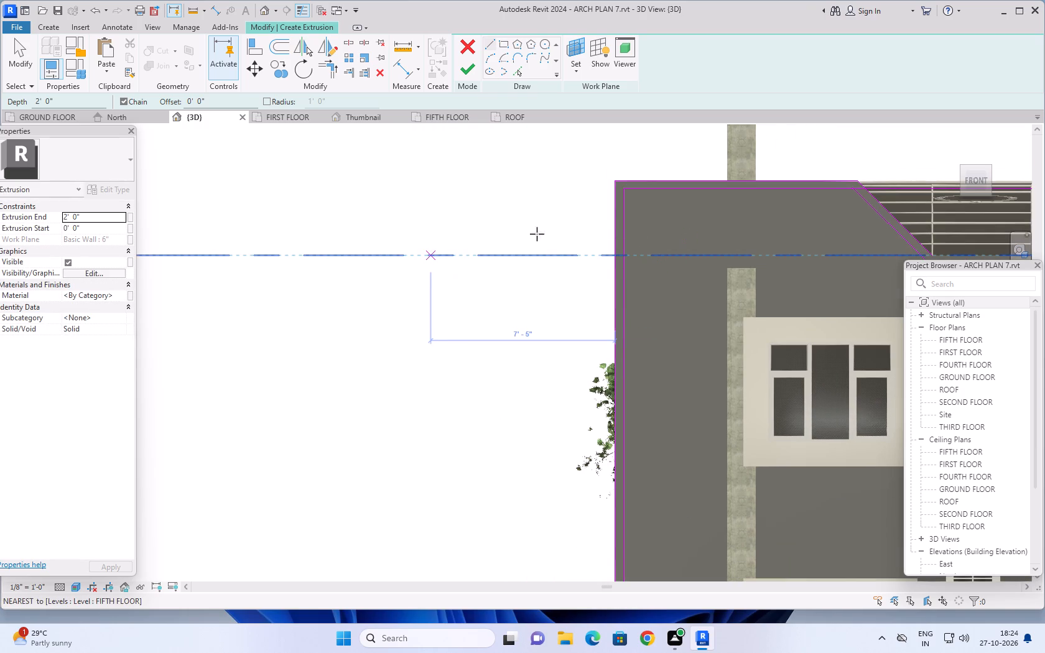
pyautogui.click(324, 71)
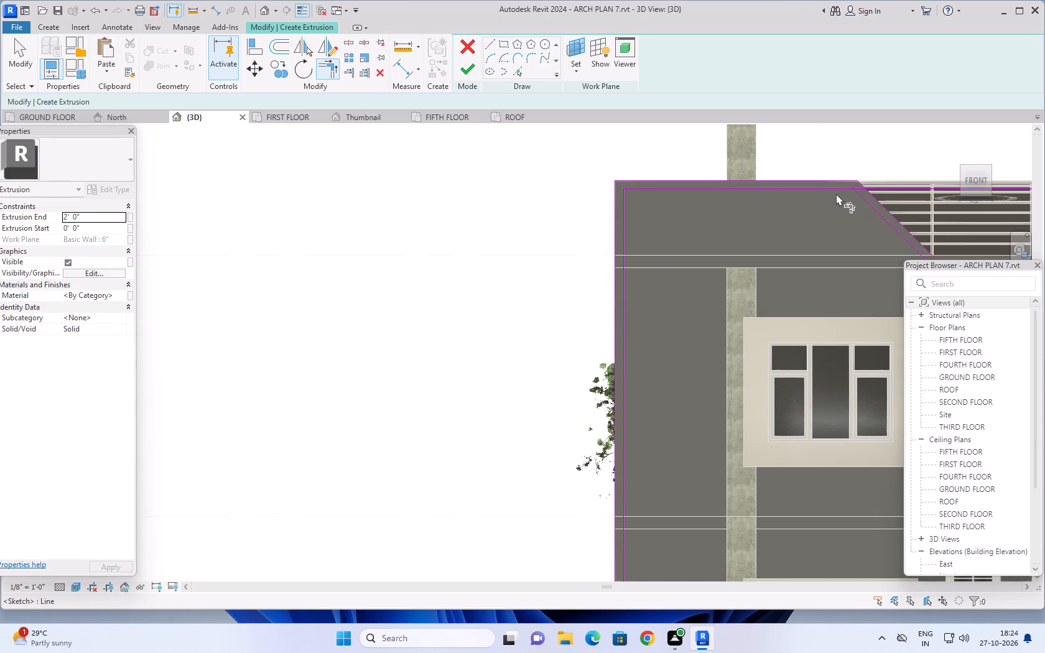
pyautogui.scroll(4, 835, 193)
pyautogui.click(825, 183)
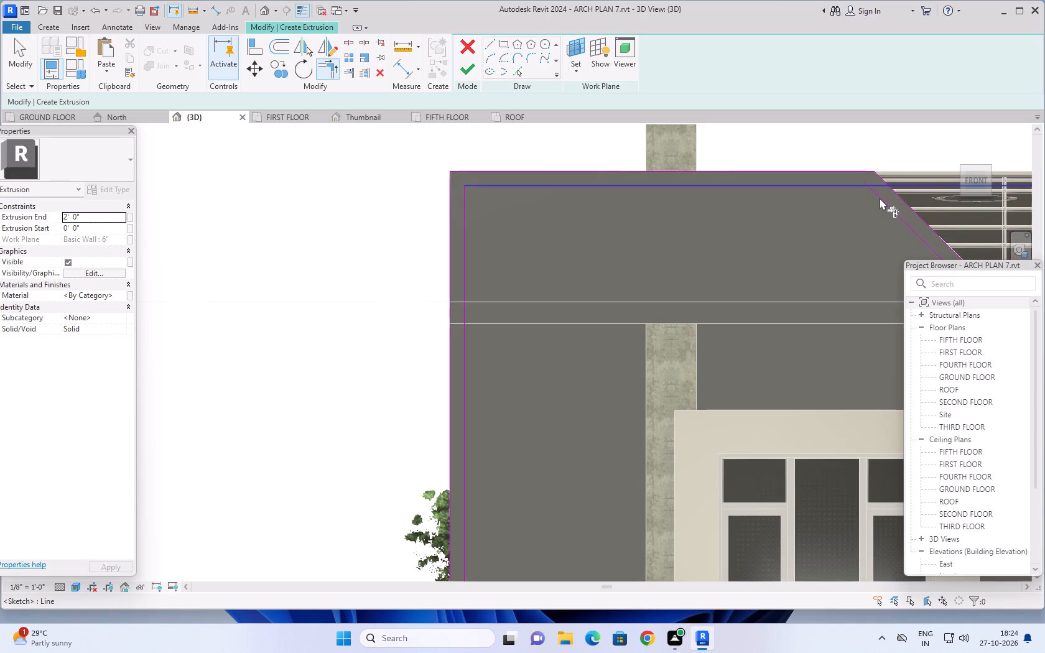
pyautogui.click(881, 197)
# Draw a horizontal closing line about 5 21/32" long from the sloped parapet edge's base to the inner sloped line, at FIFTH FLOOR level.
pyautogui.scroll(-2, 797, 227)
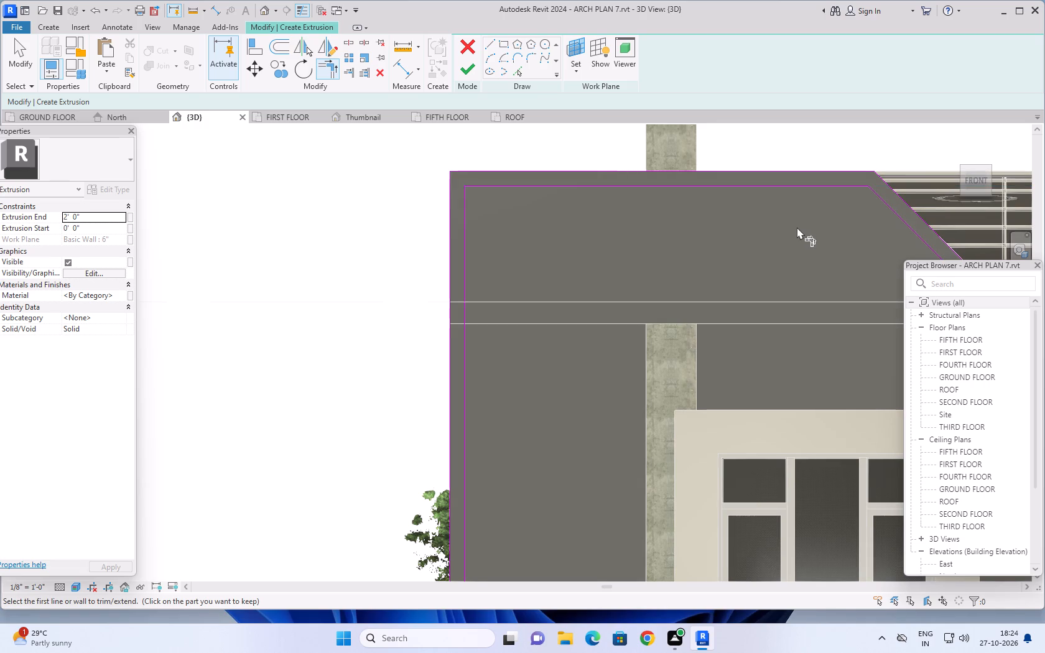
pyautogui.scroll(-4, 797, 227)
pyautogui.moveTo(798, 236); pyautogui.dragTo(582, 188, button='middle')
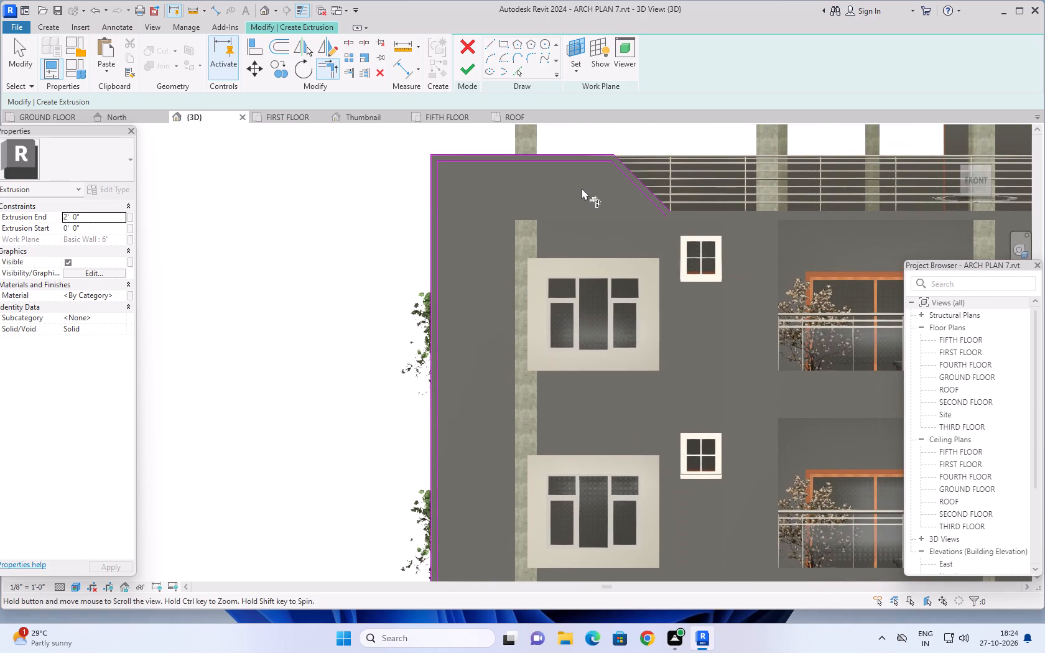
pyautogui.scroll(4, 605, 179)
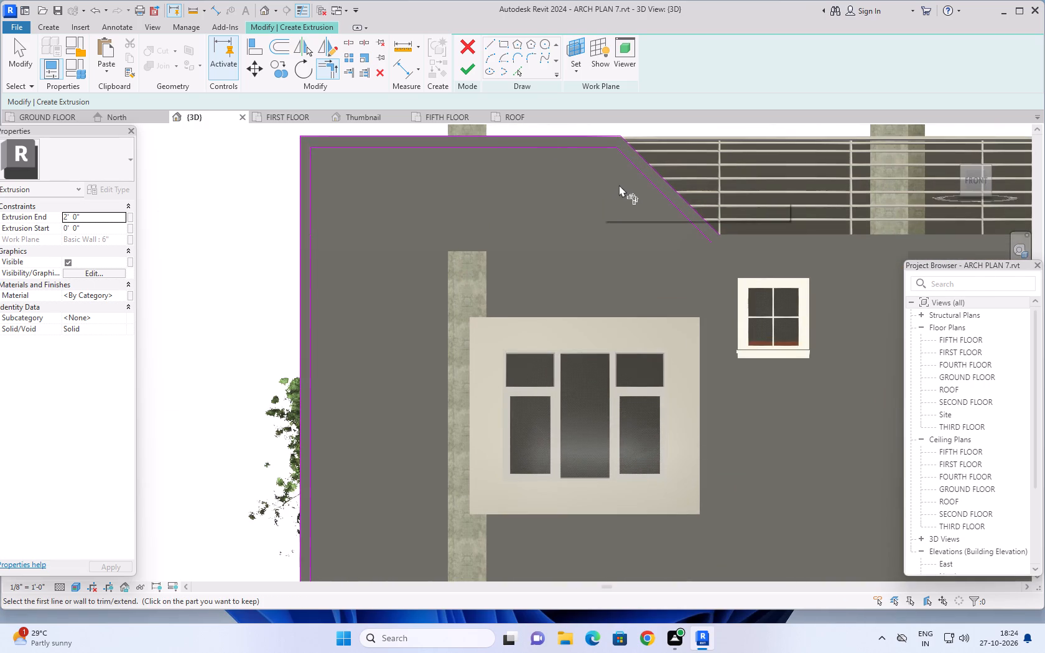
pyautogui.click(488, 40)
pyautogui.scroll(5, 728, 241)
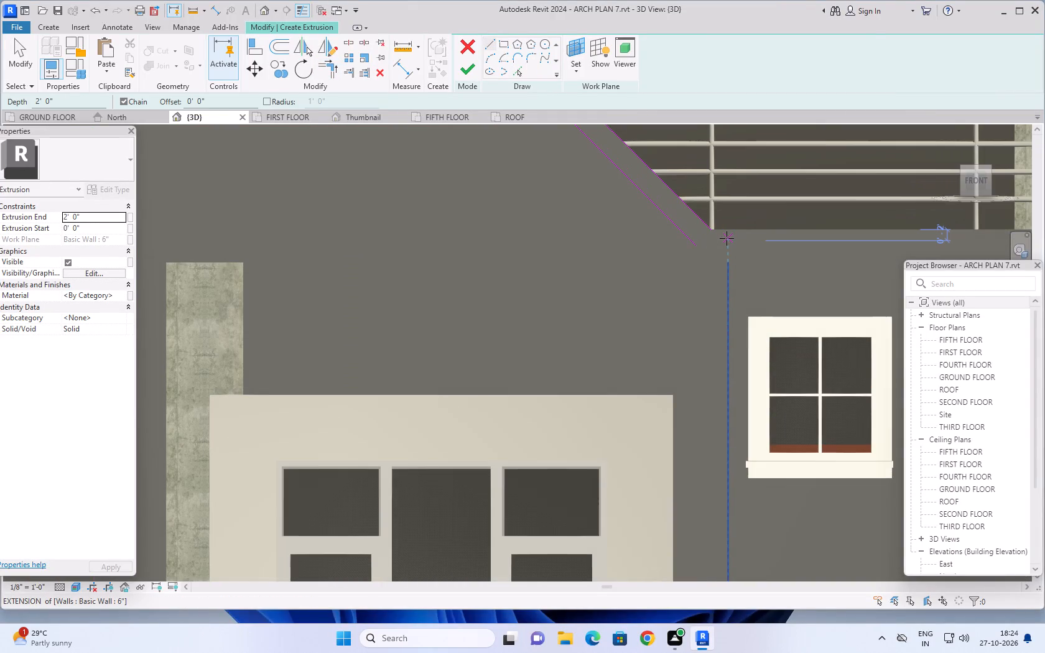
pyautogui.scroll(3, 727, 238)
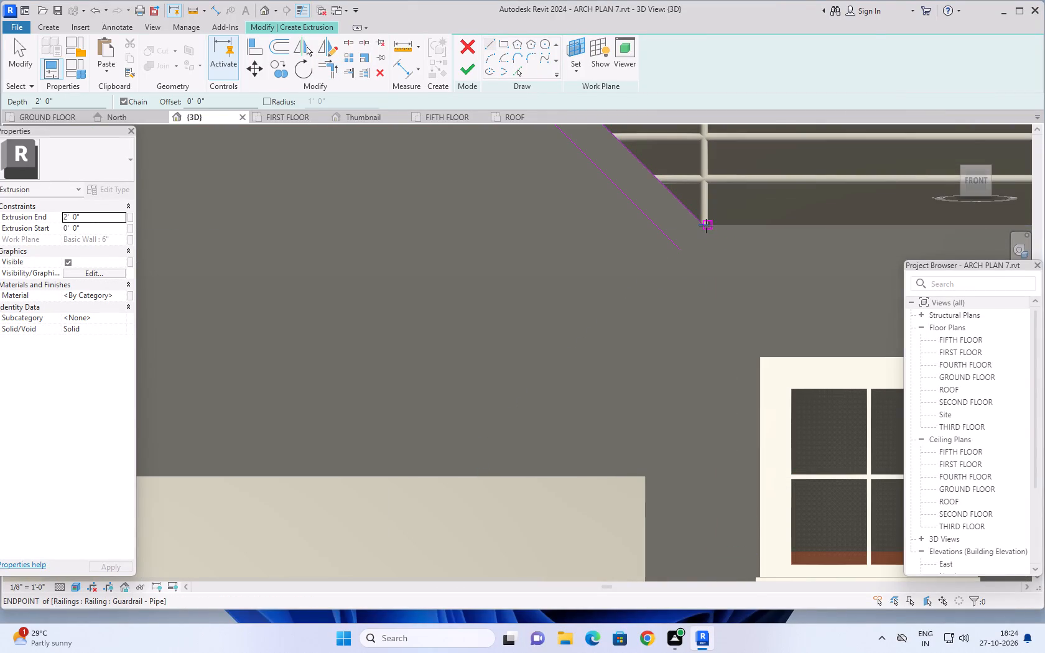
pyautogui.click(706, 226)
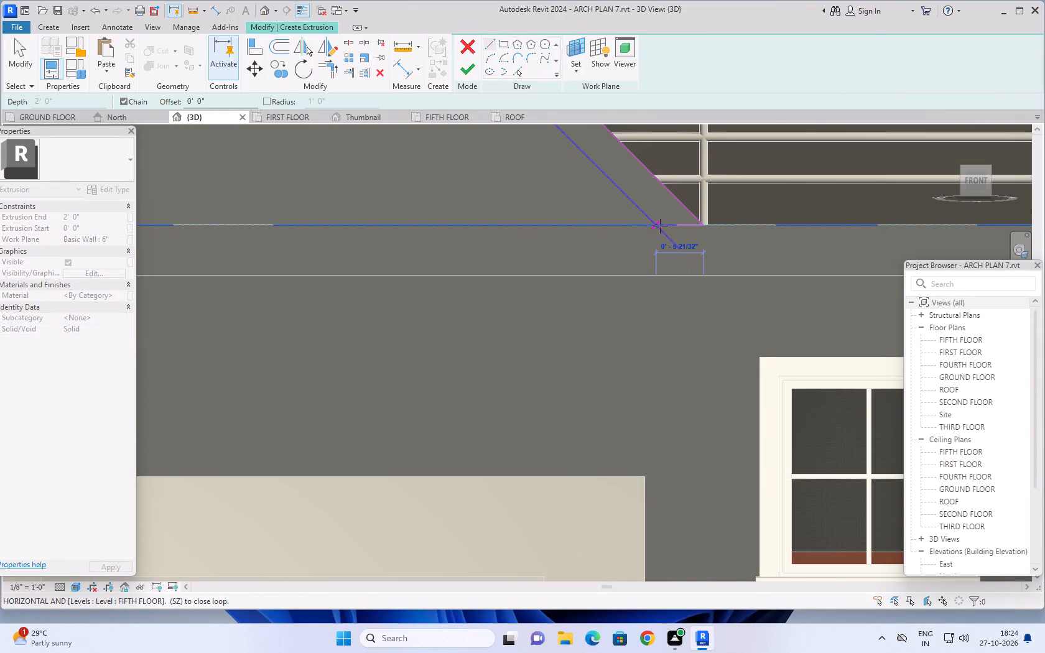
pyautogui.click(656, 226)
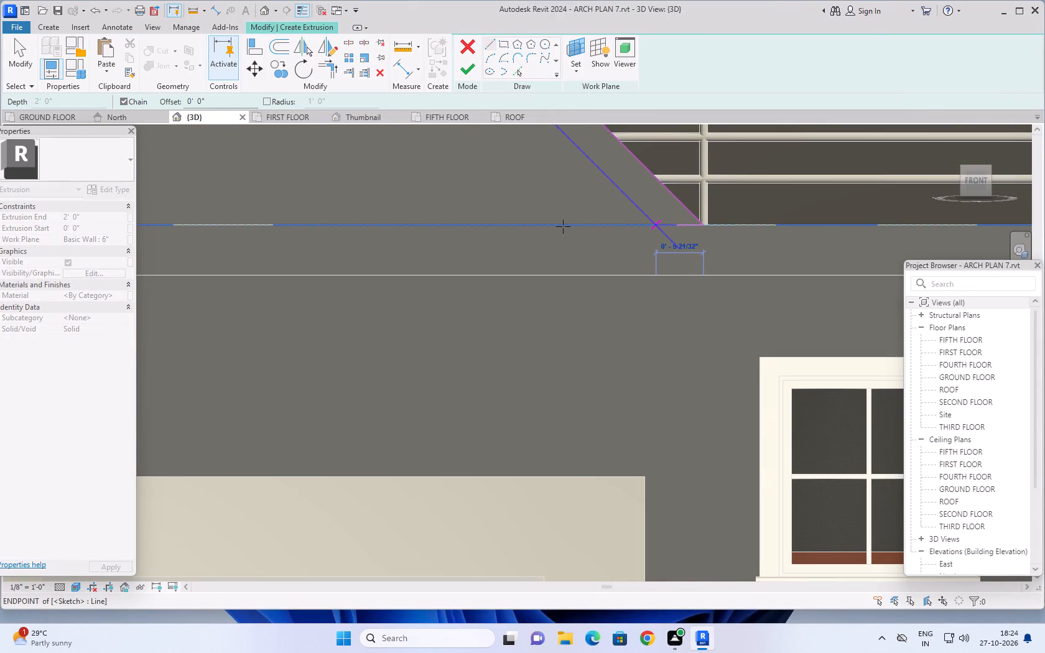
pyautogui.press('Escape')
pyautogui.press('Escape')
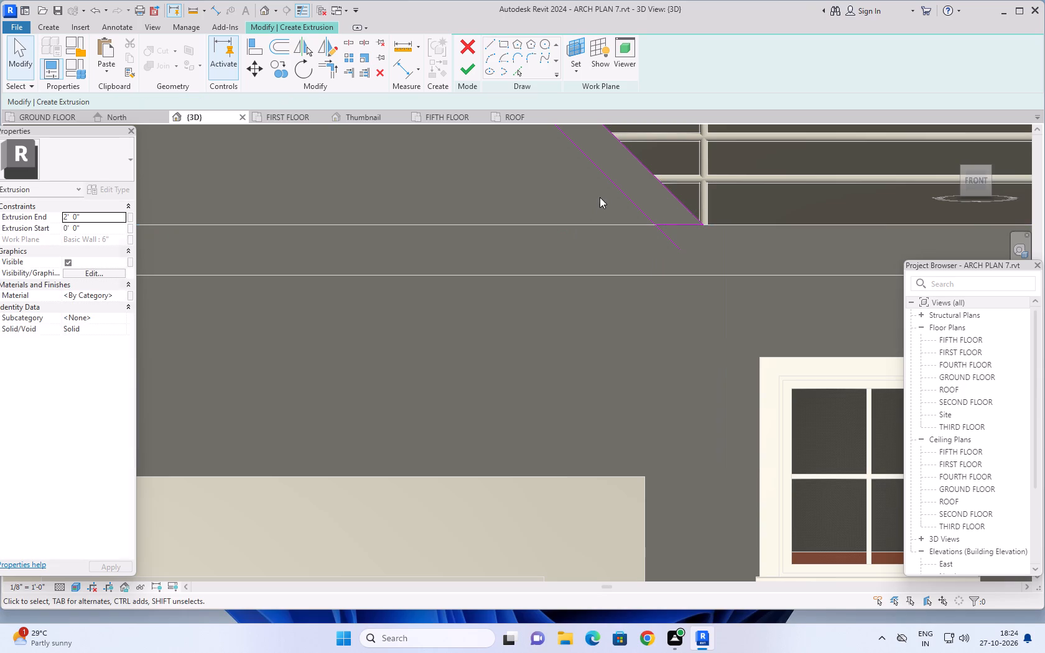
# Trim the lower end of the inner sloped line to a corner with the short horizontal closing line.
pyautogui.click(327, 71)
pyautogui.click(636, 203)
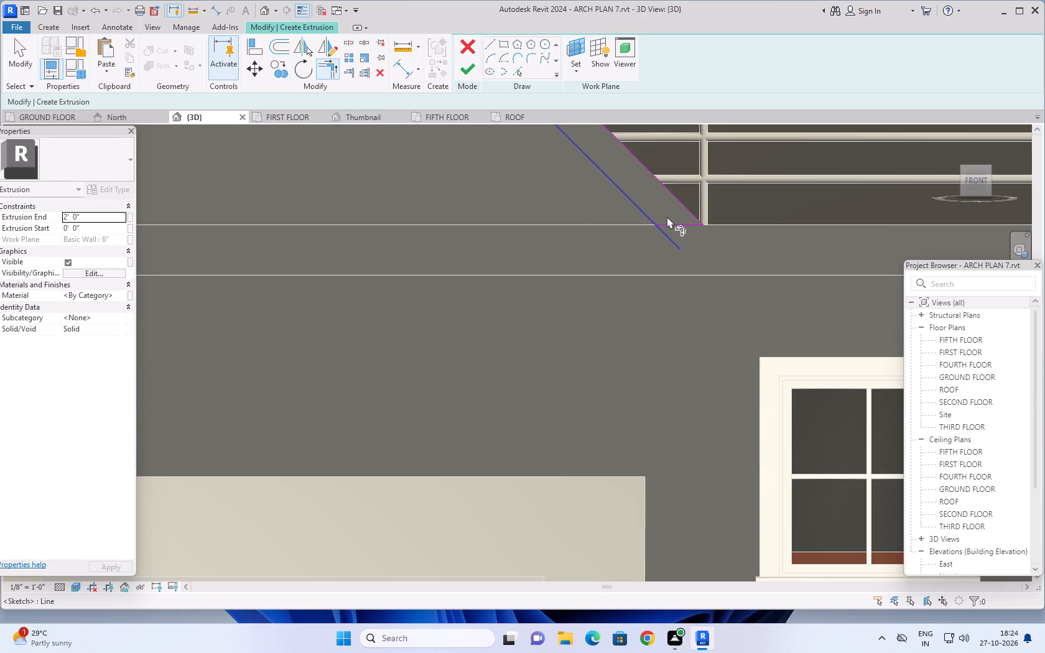
pyautogui.click(670, 222)
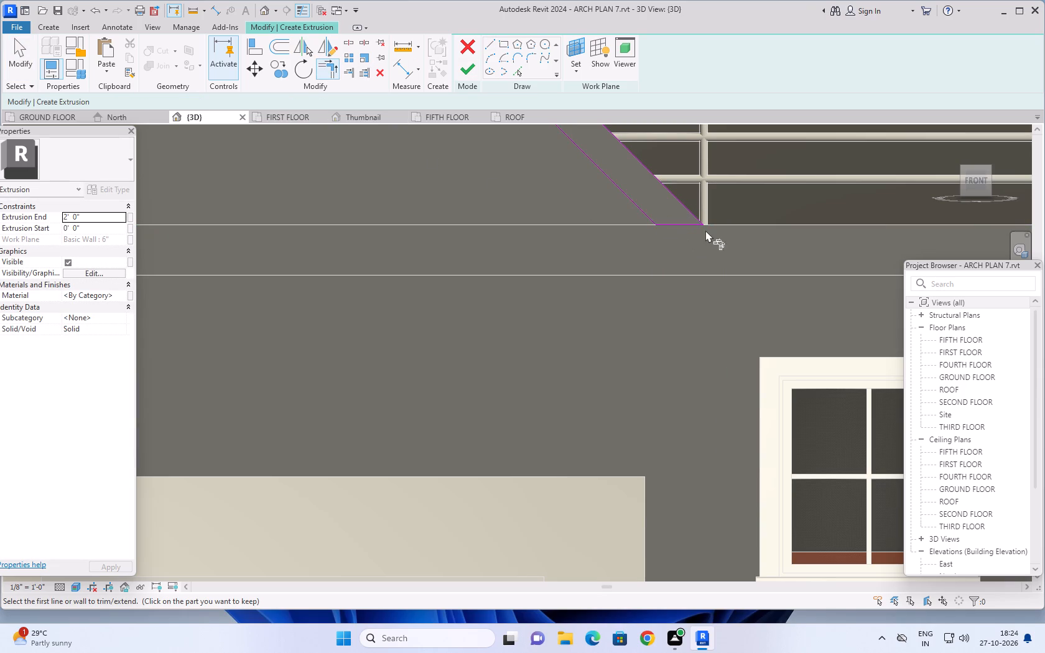
# Examine the sketch corner at the base of the sloped parapet for a clean closure.
pyautogui.scroll(15, 717, 217)
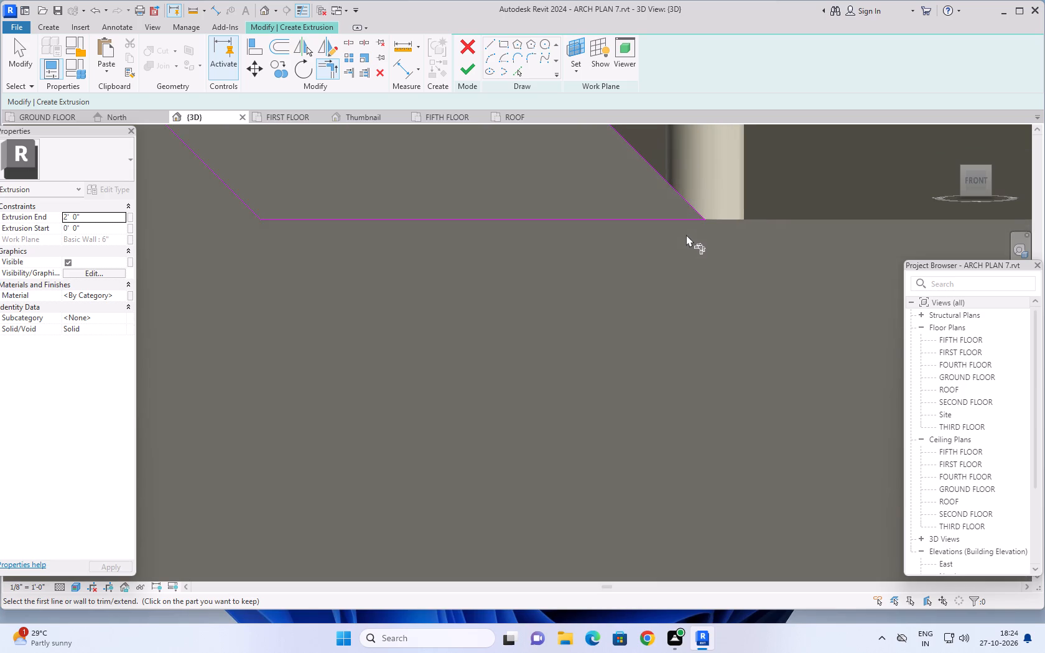
pyautogui.scroll(8, 686, 234)
pyautogui.scroll(-2, 704, 217)
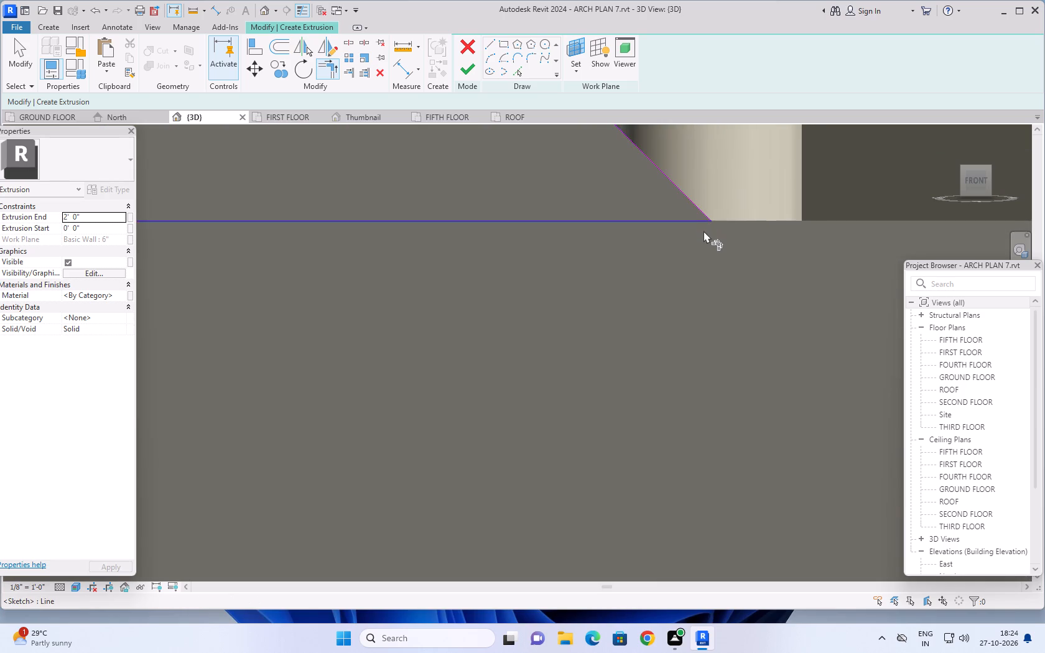
pyautogui.scroll(-16, 704, 231)
pyautogui.scroll(-17, 703, 241)
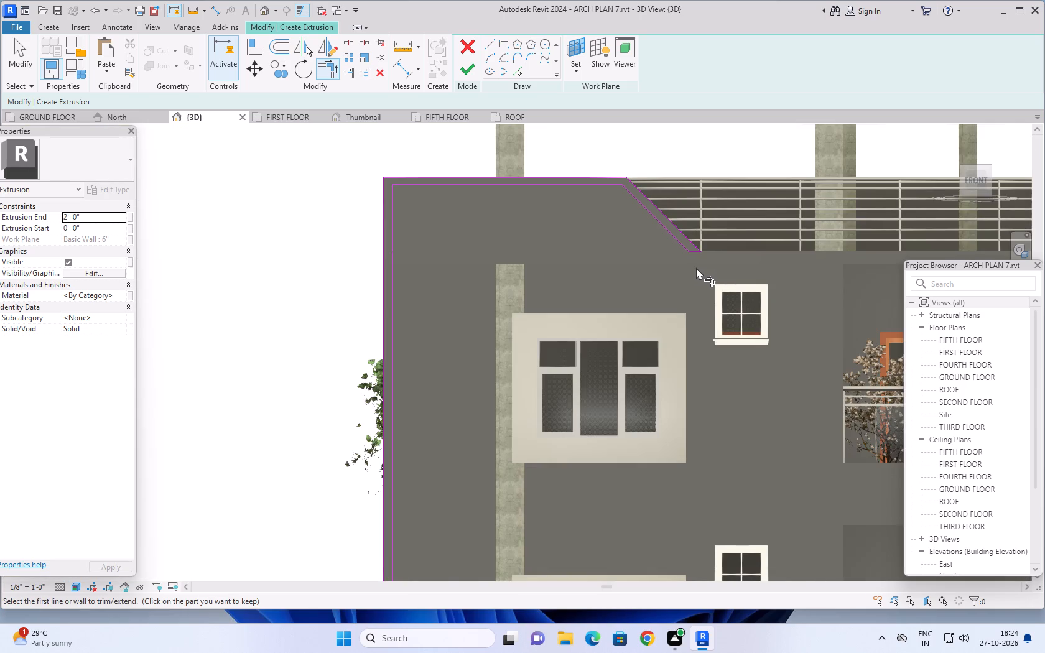
pyautogui.scroll(-3, 674, 279)
pyautogui.scroll(-2, 580, 322)
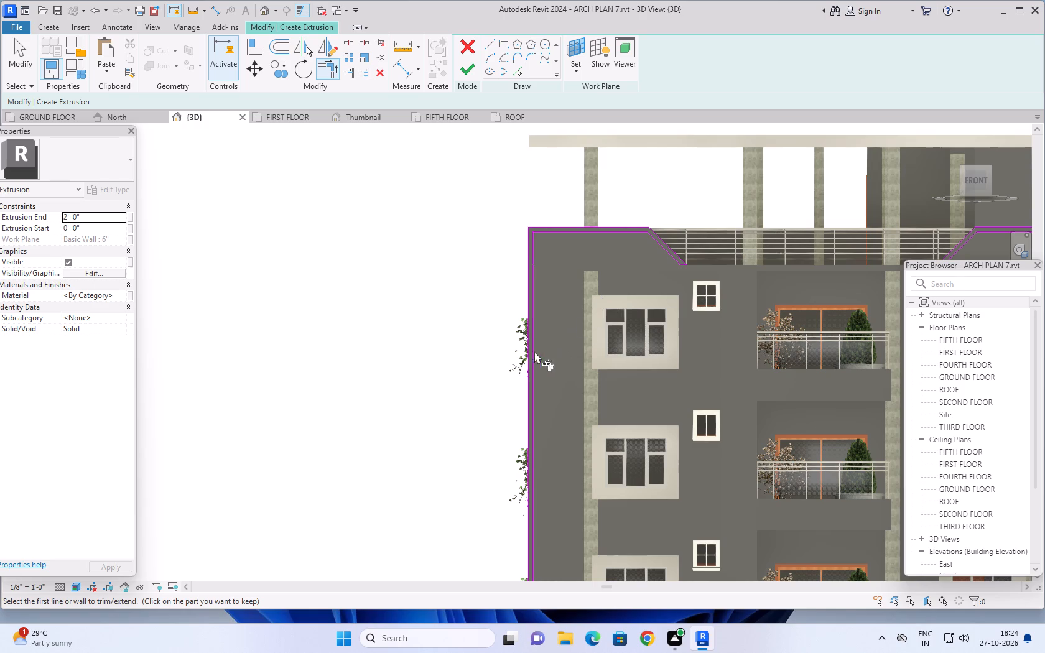
# Examine the double border lines along the outer wall edge, from the bottom of the facade up to the parapet.
pyautogui.scroll(-1, 534, 351)
pyautogui.moveTo(471, 377); pyautogui.dragTo(452, 252, button='middle')
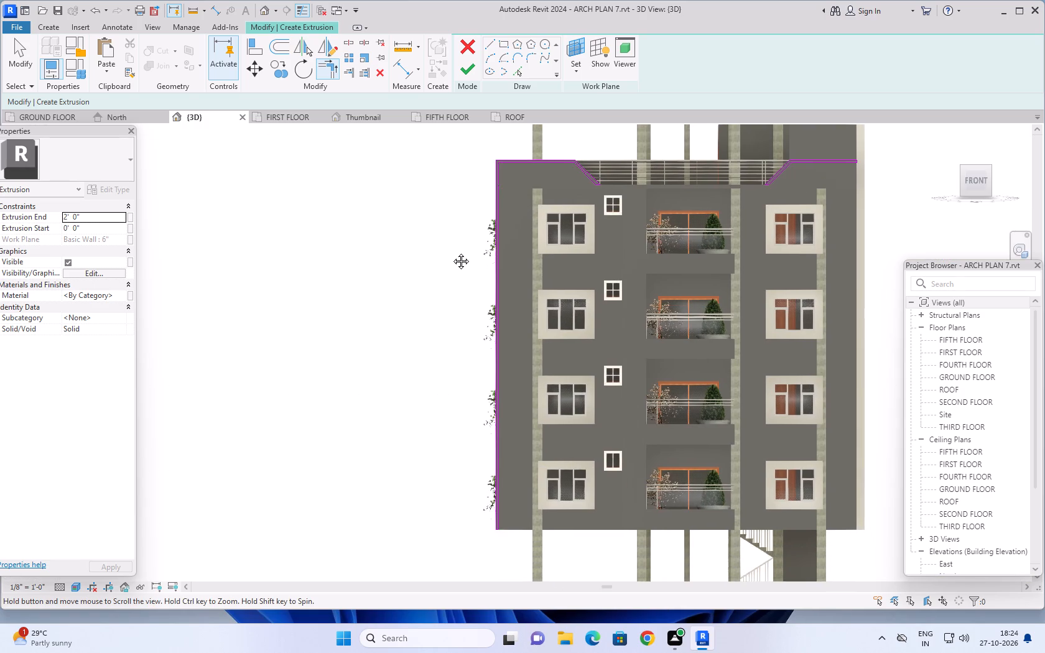
pyautogui.moveTo(452, 252); pyautogui.dragTo(451, 246, button='middle')
pyautogui.scroll(4, 483, 498)
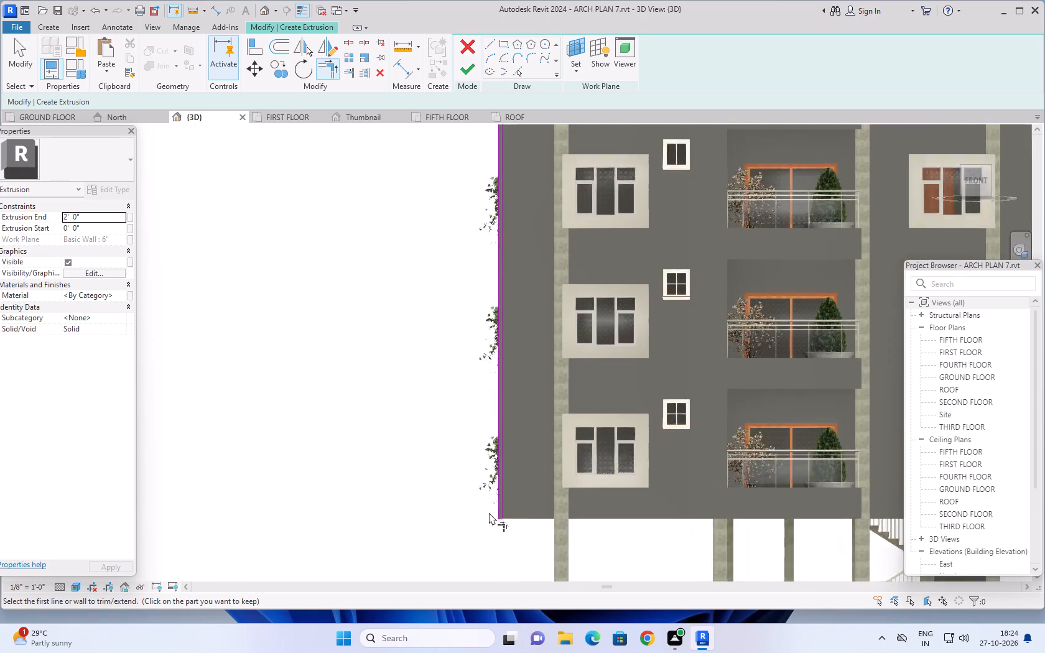
pyautogui.scroll(4, 489, 512)
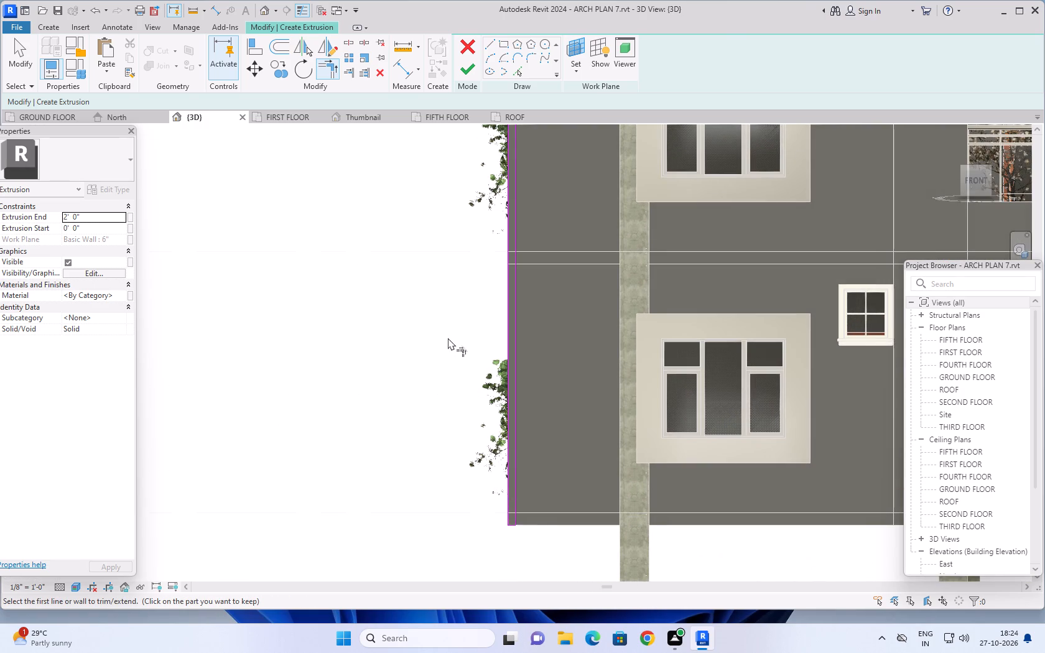
pyautogui.moveTo(443, 312); pyautogui.dragTo(442, 492, button='middle')
pyautogui.scroll(1, 442, 492)
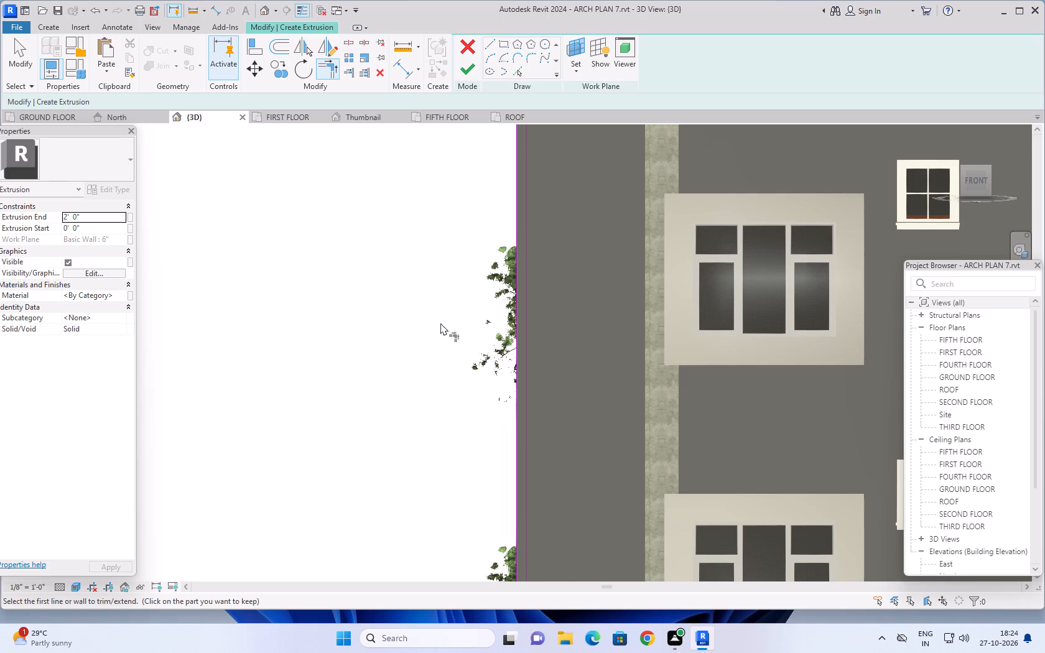
pyautogui.moveTo(451, 277); pyautogui.dragTo(426, 472, button='middle')
pyautogui.moveTo(421, 356); pyautogui.dragTo(419, 397, button='middle')
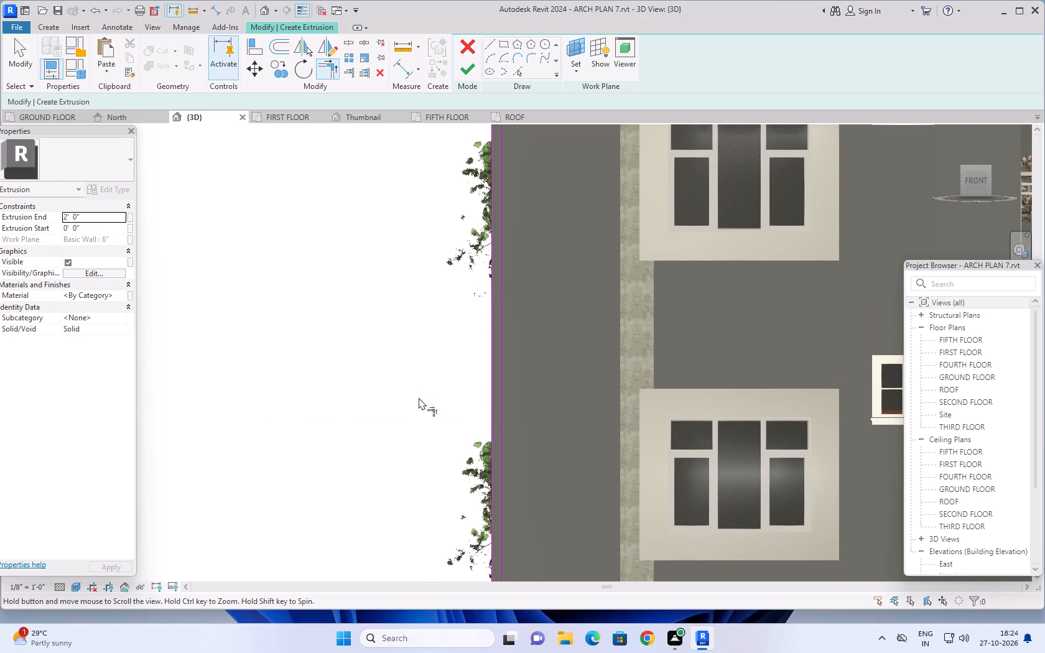
pyautogui.moveTo(419, 397); pyautogui.dragTo(413, 498, button='middle')
pyautogui.moveTo(437, 287); pyautogui.dragTo(407, 447, button='middle')
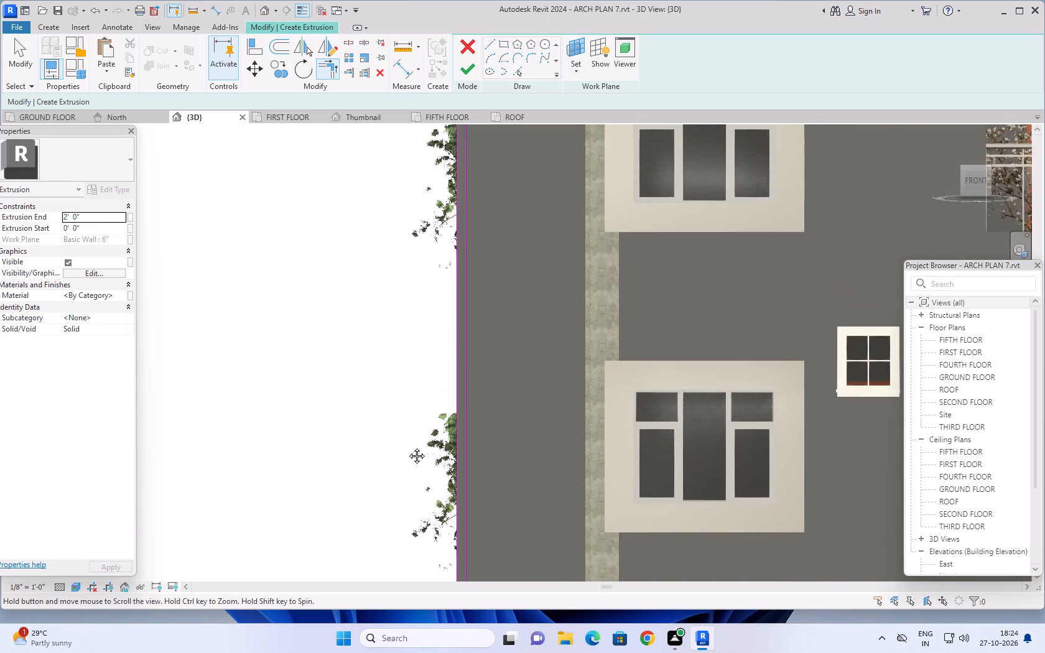
pyautogui.moveTo(407, 447); pyautogui.dragTo(407, 499, button='middle')
pyautogui.moveTo(384, 308); pyautogui.dragTo(391, 499, button='middle')
pyautogui.scroll(-6, 389, 315)
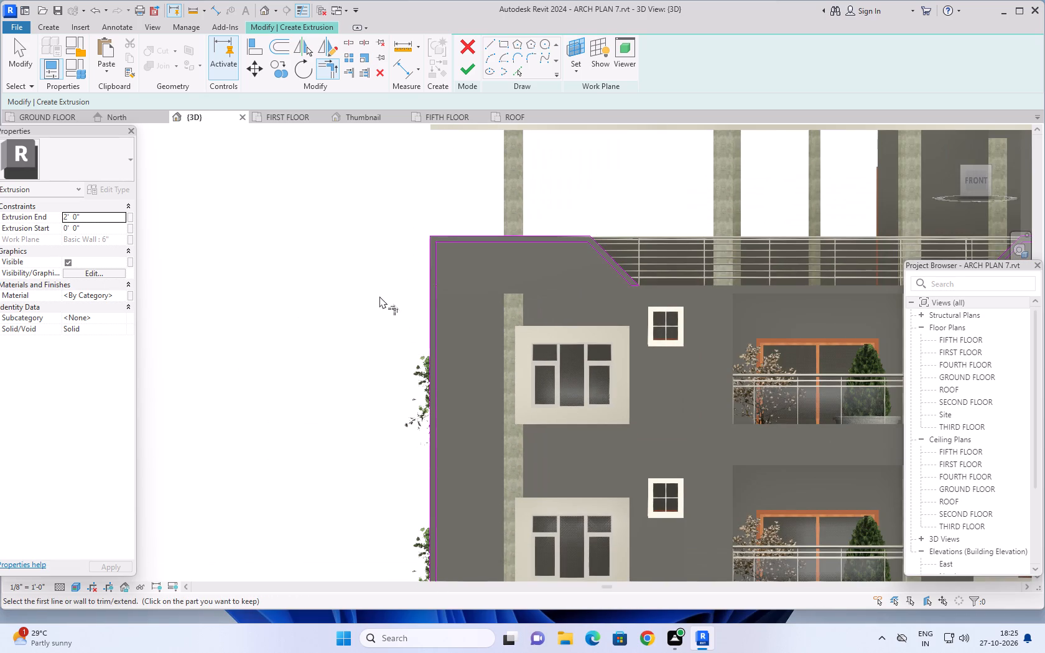
pyautogui.scroll(-5, 379, 296)
pyautogui.moveTo(359, 331); pyautogui.dragTo(360, 284, button='middle')
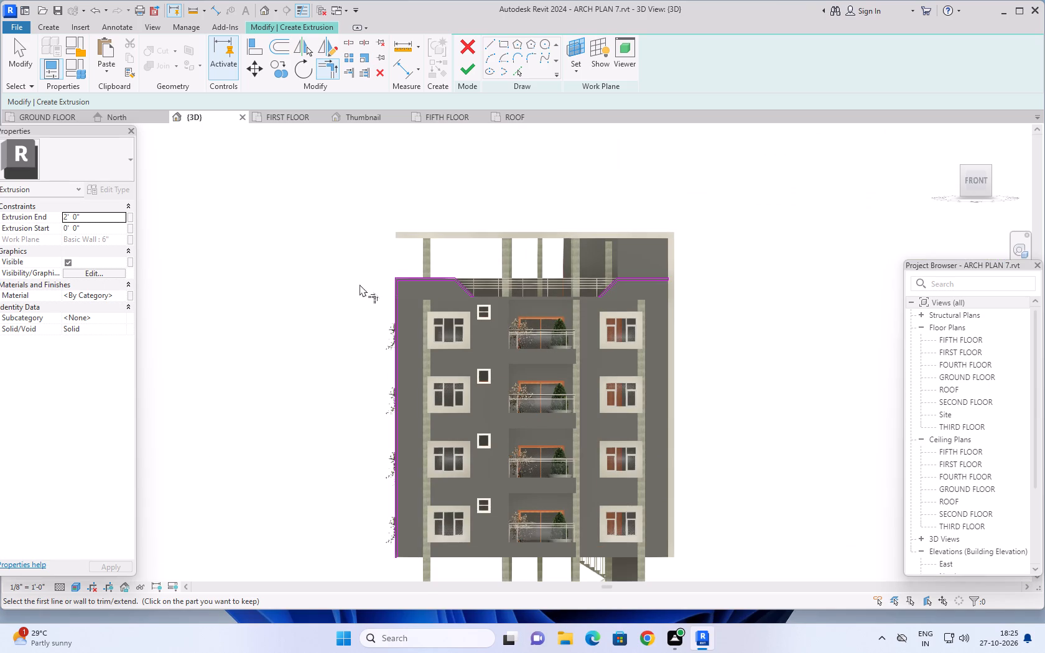
pyautogui.moveTo(360, 284); pyautogui.dragTo(362, 259, button='middle')
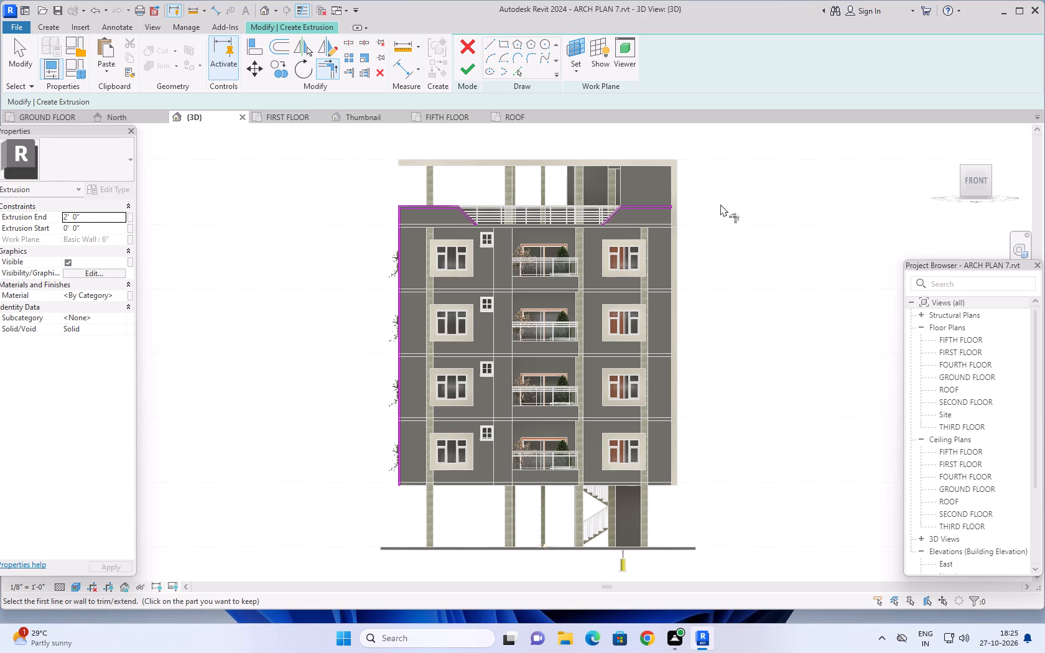
# Examine the border sketch against the building's front and roof from several raised 3D angles.
pyautogui.moveTo(742, 236); pyautogui.dragTo(731, 255, button='middle')
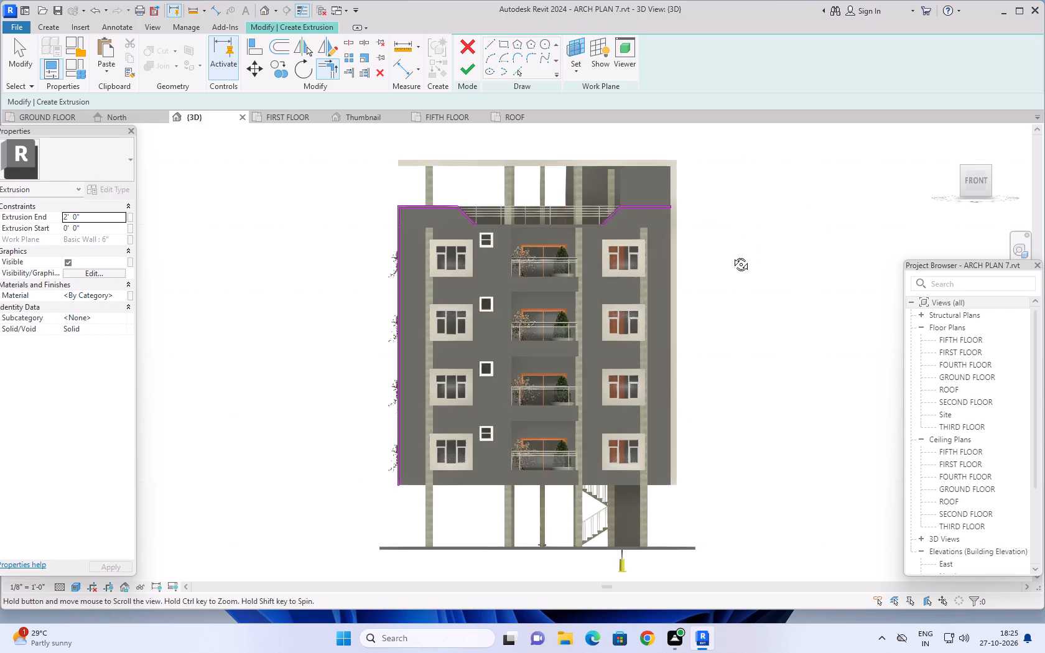
pyautogui.moveTo(731, 255); pyautogui.dragTo(666, 469, button='middle')
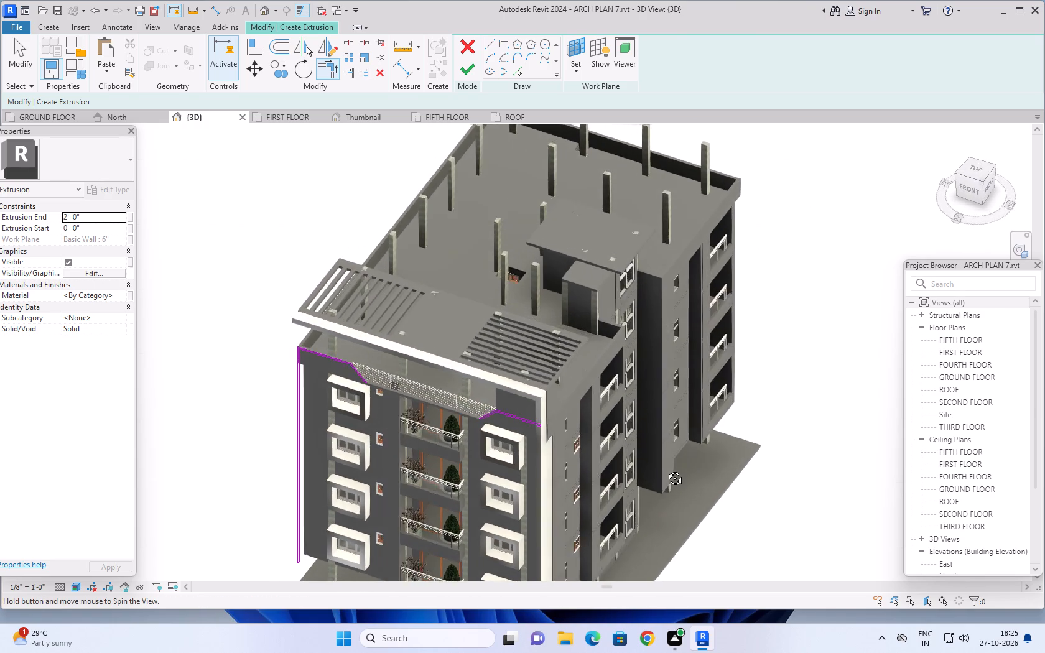
pyautogui.moveTo(666, 469); pyautogui.dragTo(657, 474, button='middle')
pyautogui.keyDown('shift'); pyautogui.moveTo(657, 474); pyautogui.dragTo(658, 449, button='middle'); pyautogui.keyUp('shift')
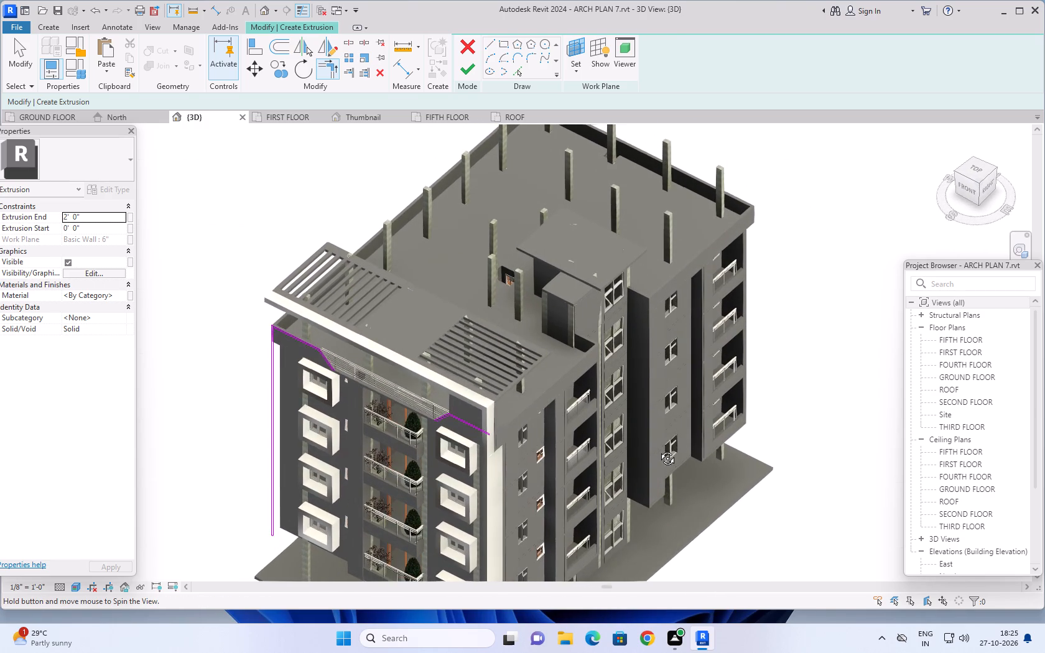
pyautogui.keyDown('shift'); pyautogui.moveTo(658, 449); pyautogui.dragTo(718, 390, button='middle'); pyautogui.keyUp('shift')
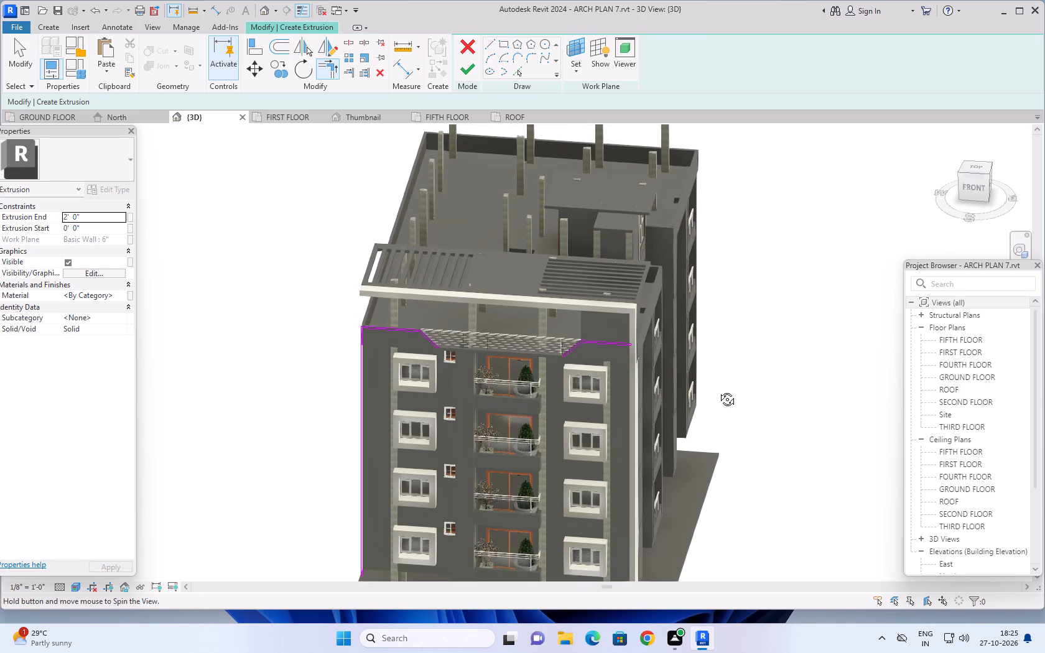
pyautogui.keyDown('shift'); pyautogui.moveTo(718, 390); pyautogui.dragTo(745, 345, button='middle'); pyautogui.keyUp('shift')
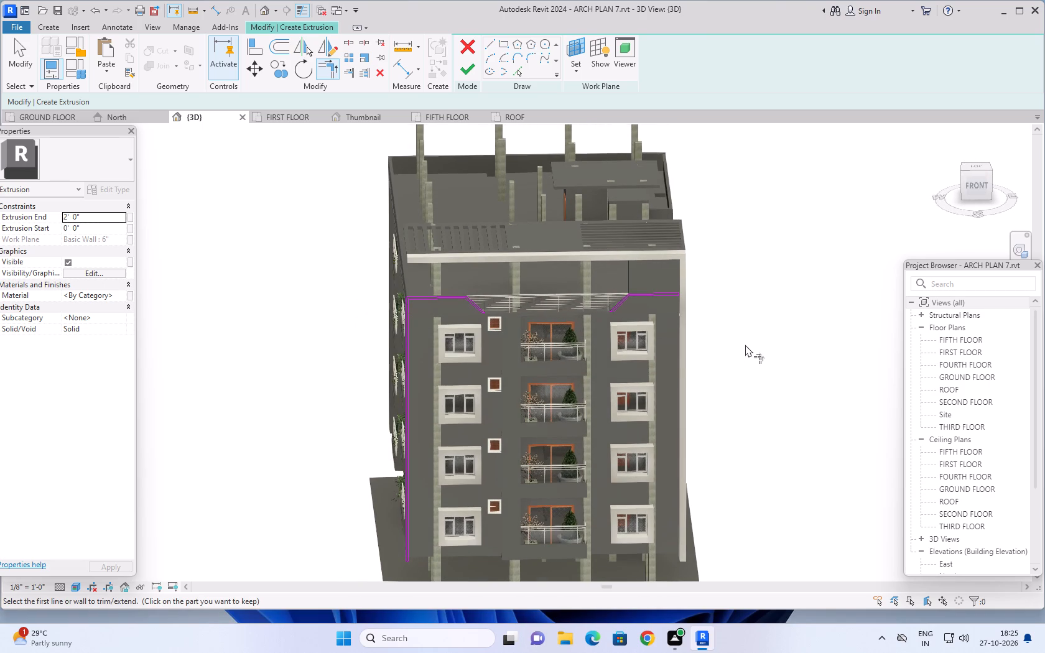
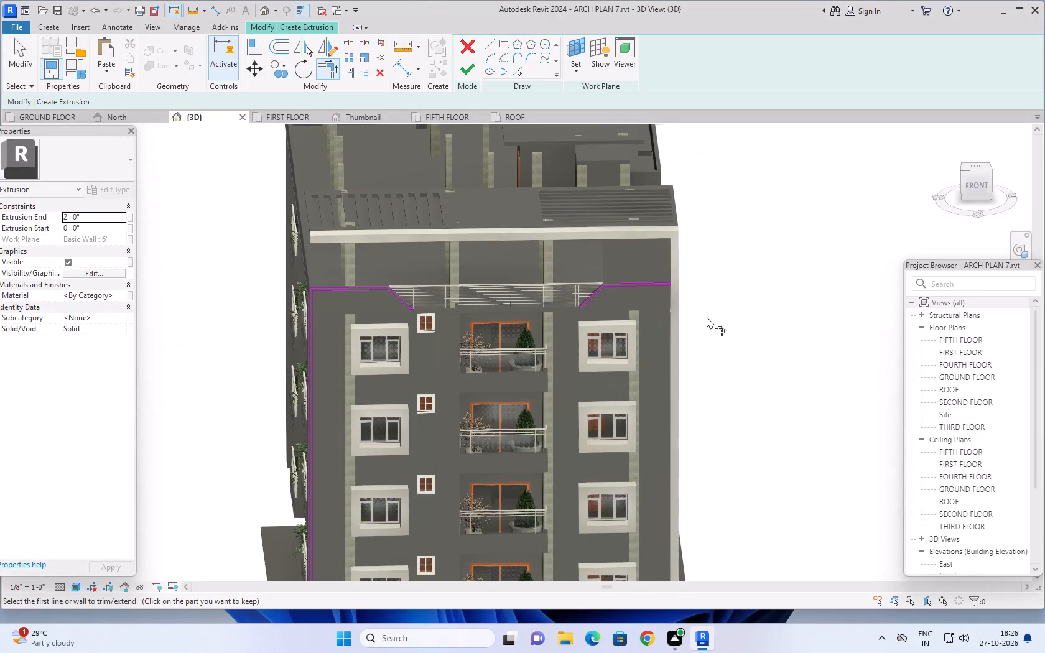
# Examine the border sketch along both sloped parapets and the outer wall edge in close-up and overall 3D views.
pyautogui.moveTo(723, 313); pyautogui.dragTo(753, 348, button='middle')
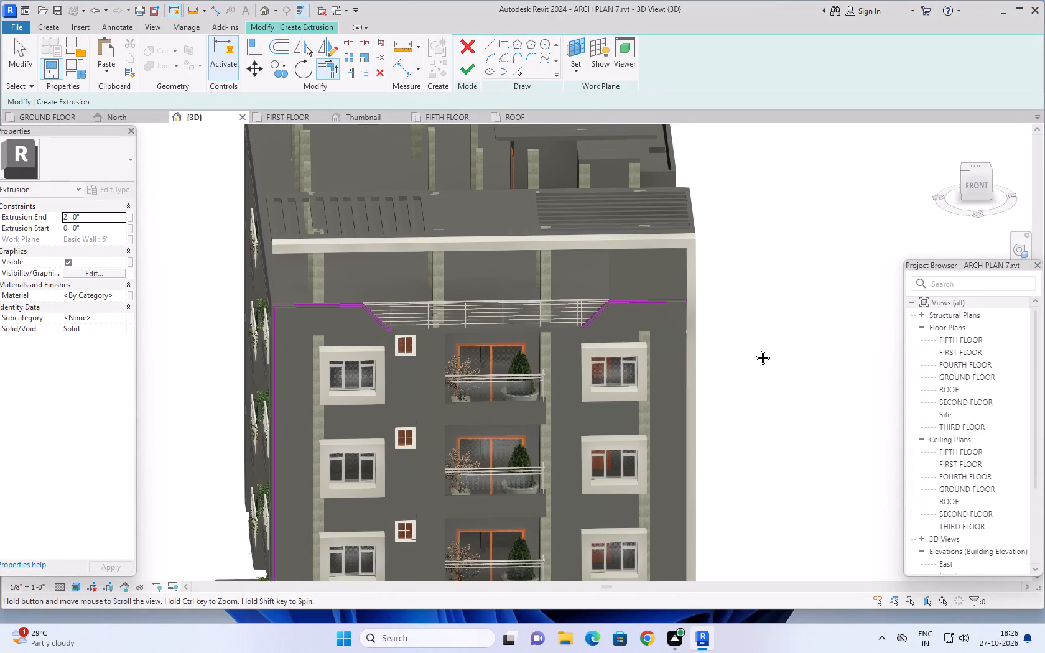
pyautogui.moveTo(753, 348); pyautogui.dragTo(756, 358, button='middle')
pyautogui.scroll(4, 574, 346)
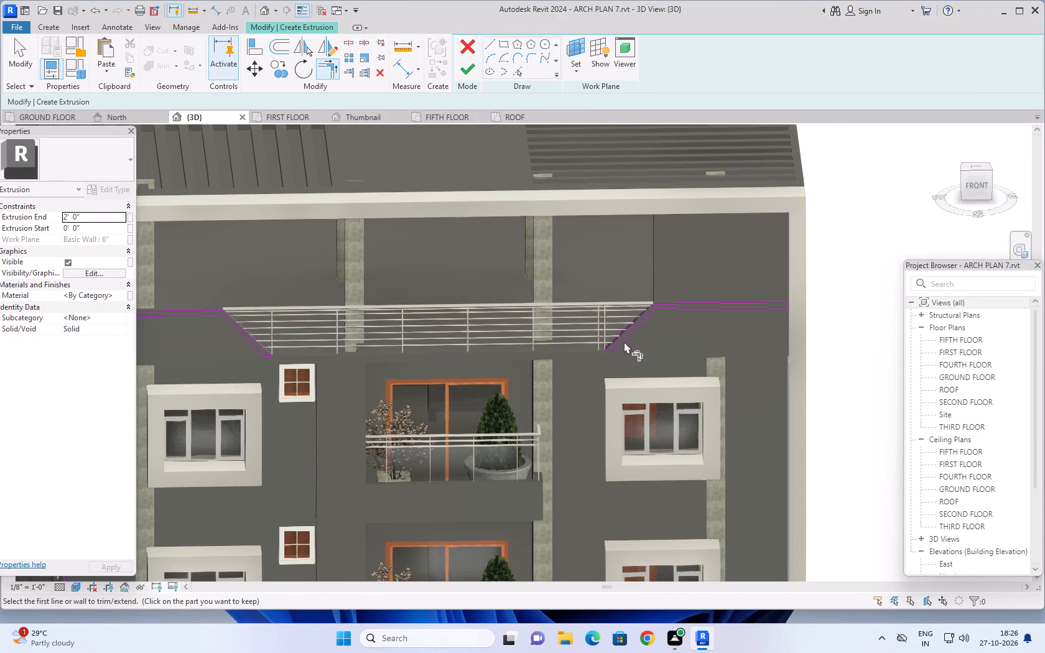
pyautogui.scroll(3, 624, 341)
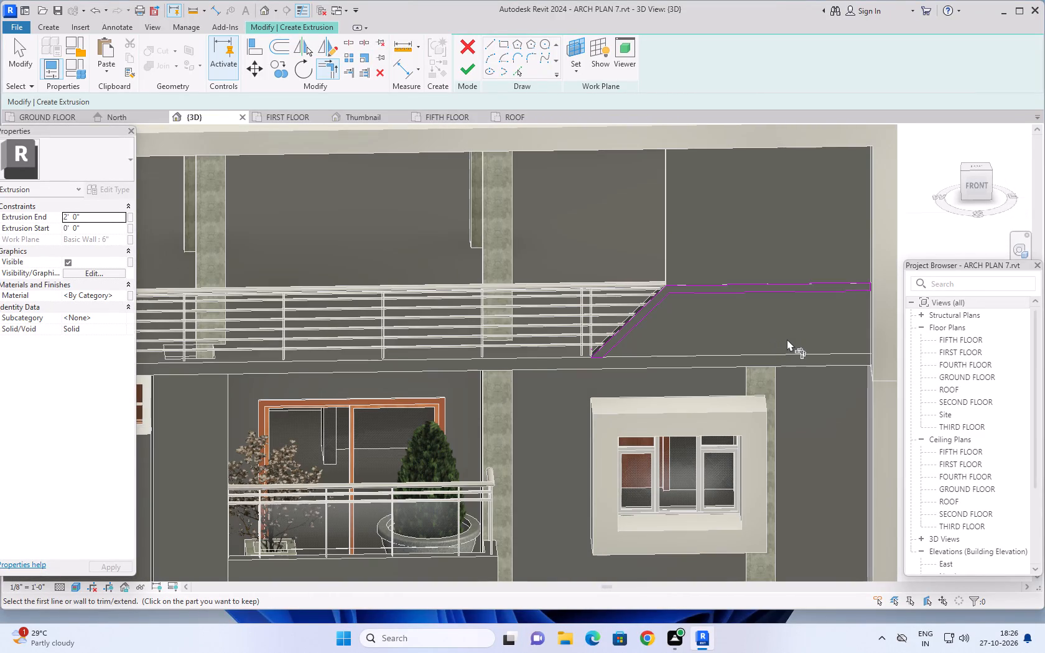
pyautogui.moveTo(806, 338); pyautogui.dragTo(745, 345, button='middle')
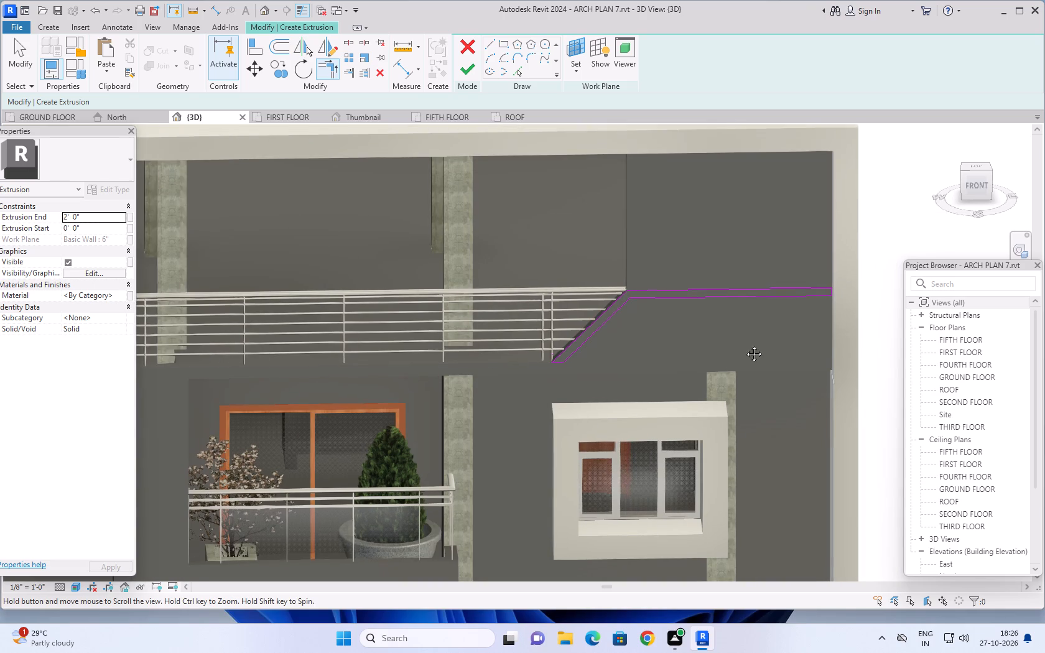
pyautogui.moveTo(745, 345); pyautogui.dragTo(699, 387, button='middle')
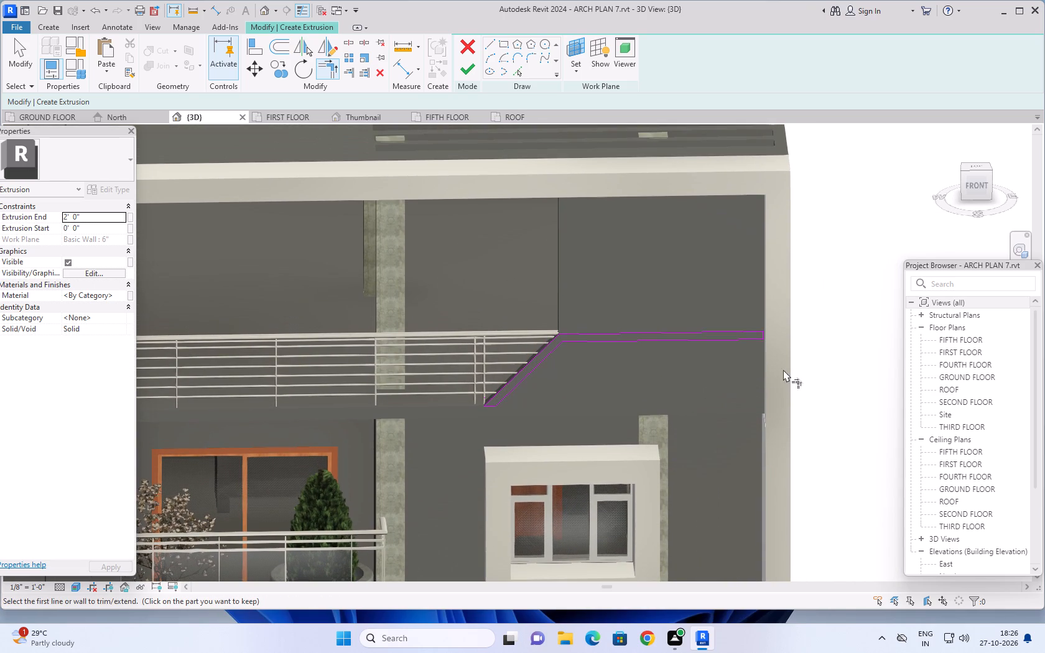
pyautogui.scroll(1, 807, 341)
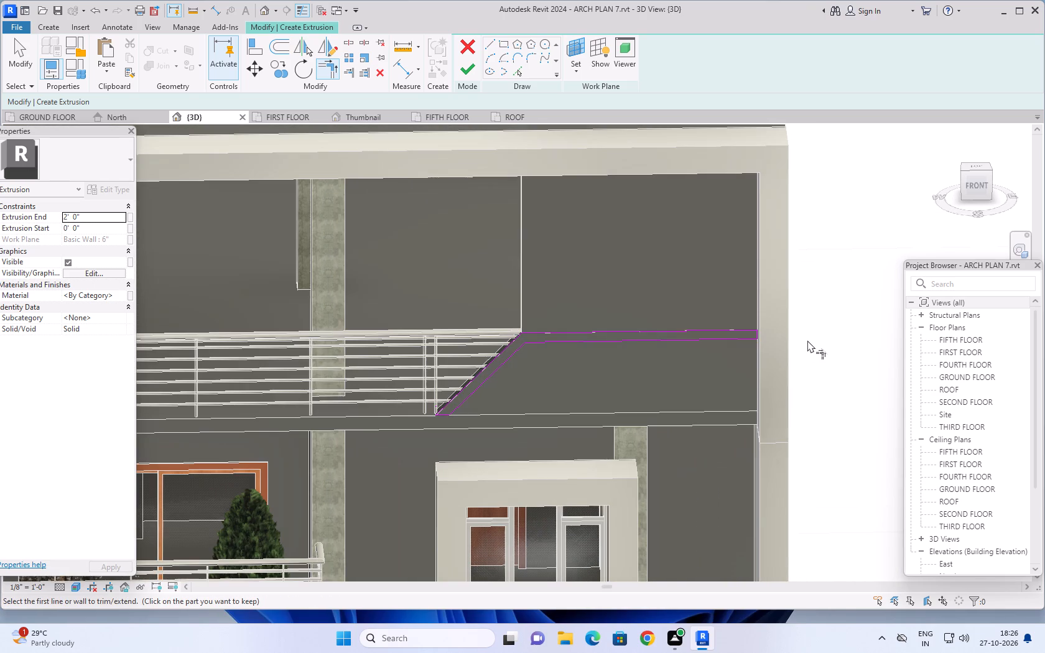
pyautogui.scroll(-10, 807, 340)
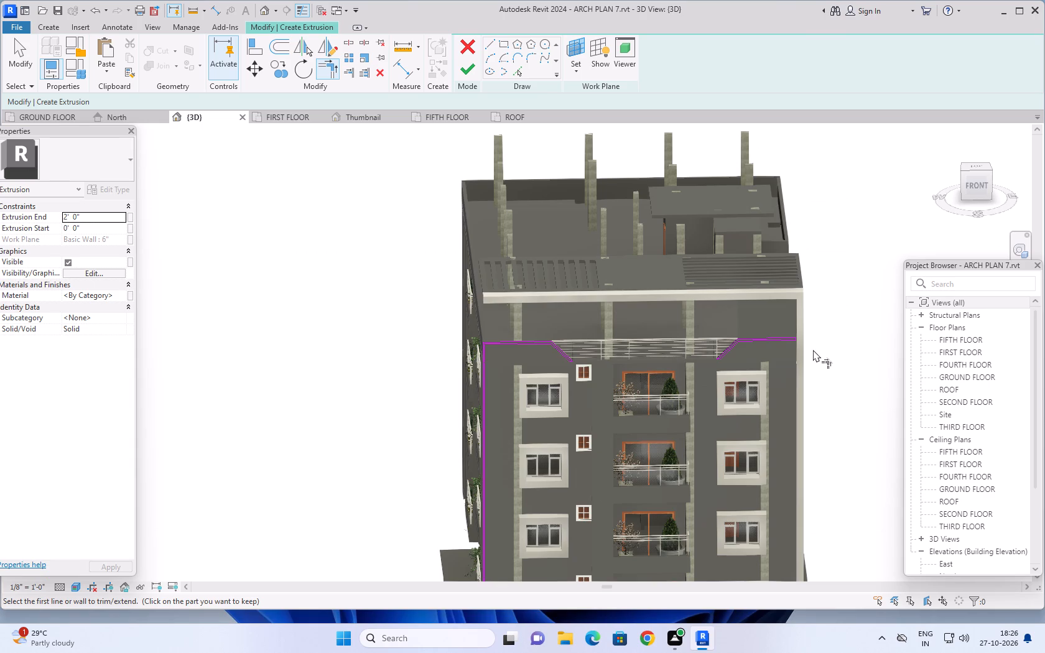
pyautogui.scroll(-2, 815, 351)
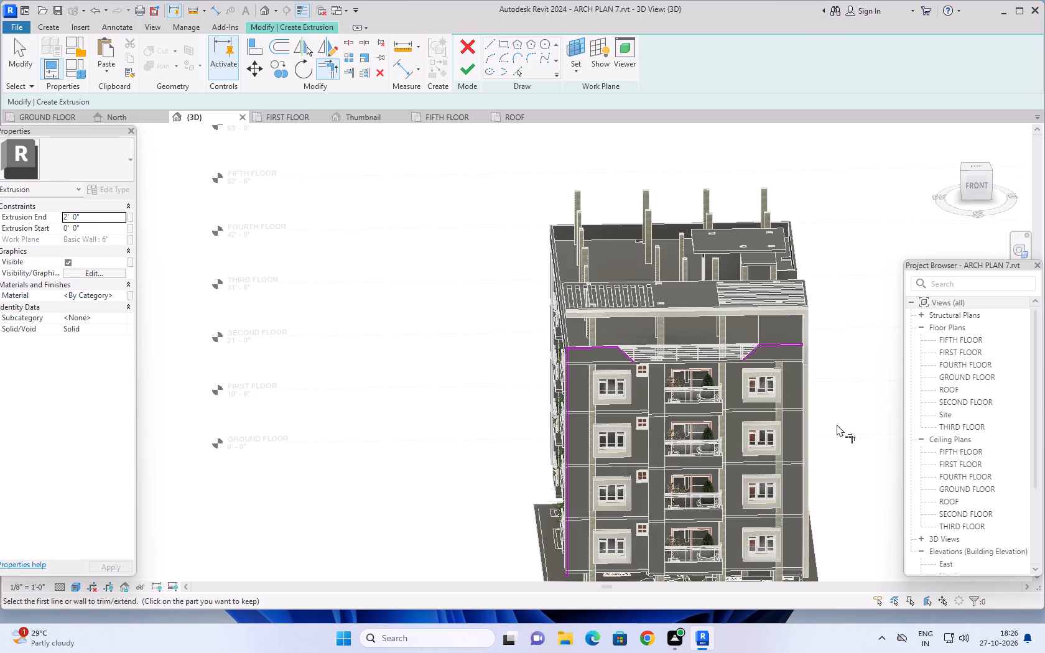
pyautogui.moveTo(835, 424); pyautogui.dragTo(820, 376, button='middle')
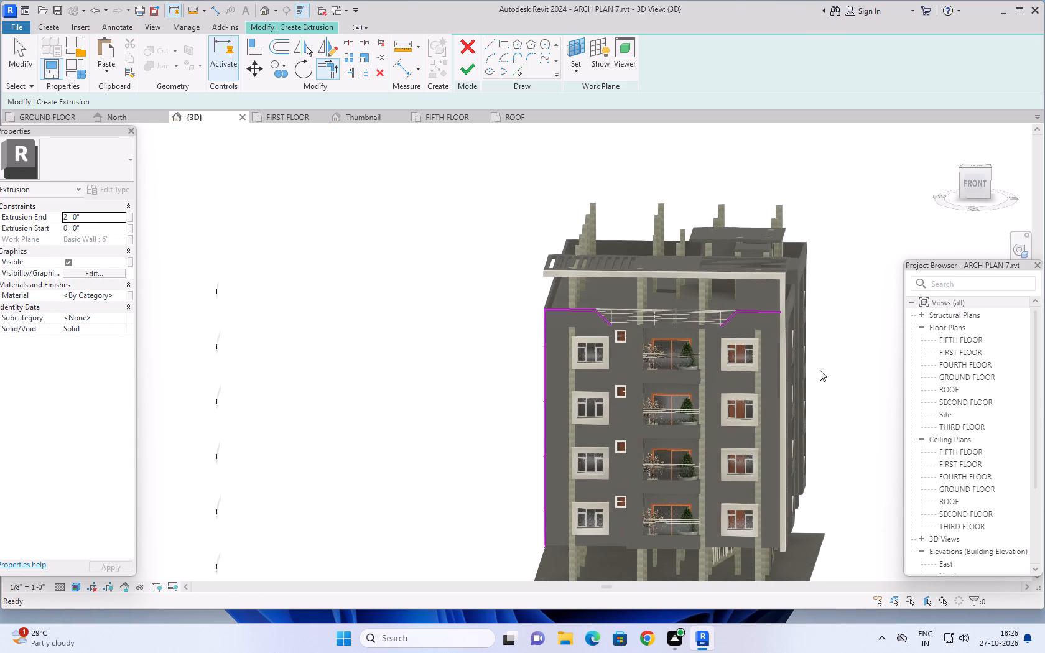
# End the trimming and set the inner horizontal border line on the facade's right-hand parapet 6" below the outer line.
pyautogui.scroll(10, 747, 314)
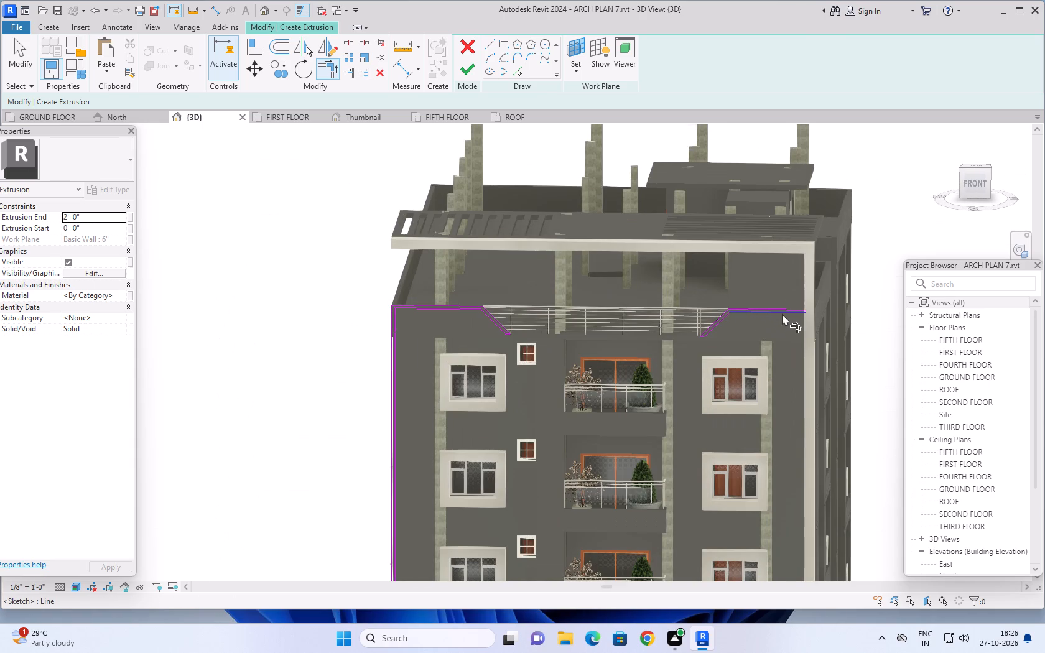
pyautogui.scroll(5, 783, 312)
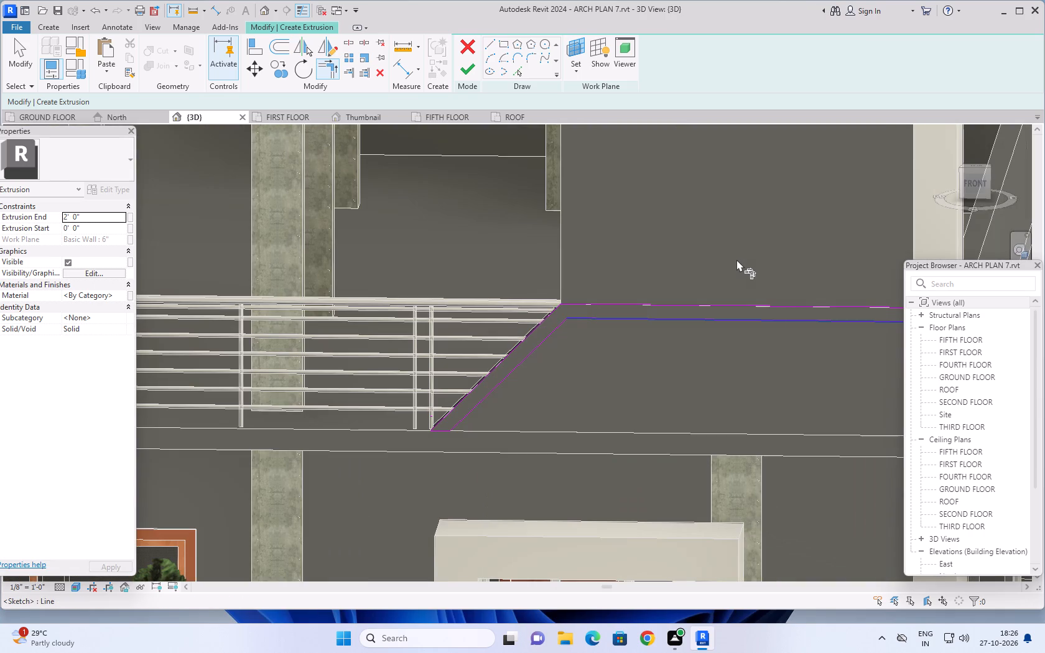
pyautogui.press('Escape')
pyautogui.press('Escape')
pyautogui.press('Escape')
pyautogui.press('Escape')
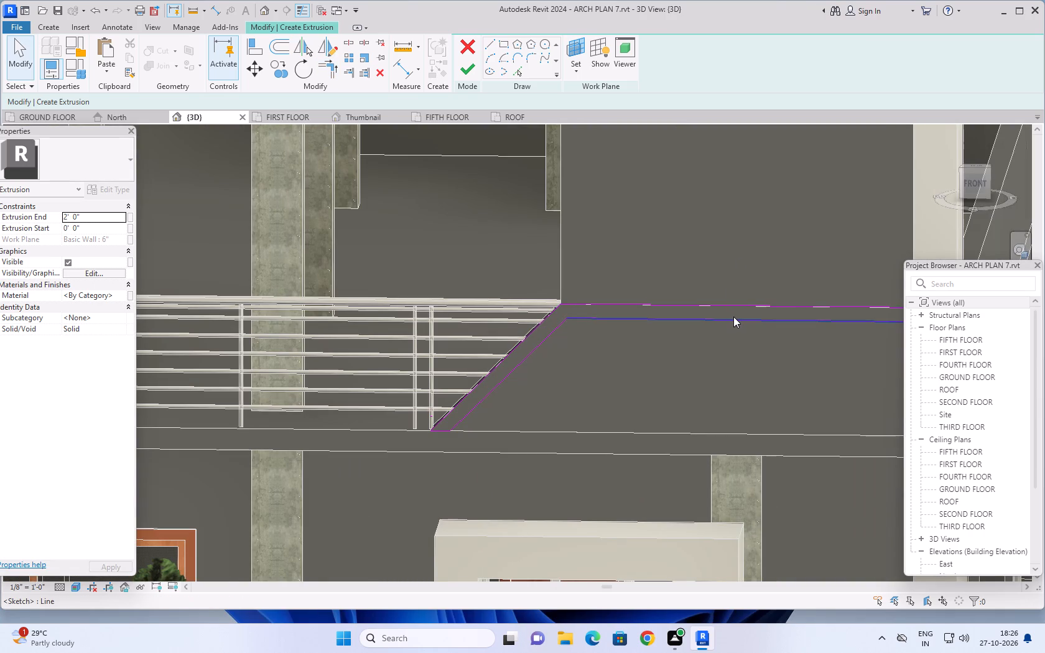
pyautogui.press('Escape')
pyautogui.click(734, 317)
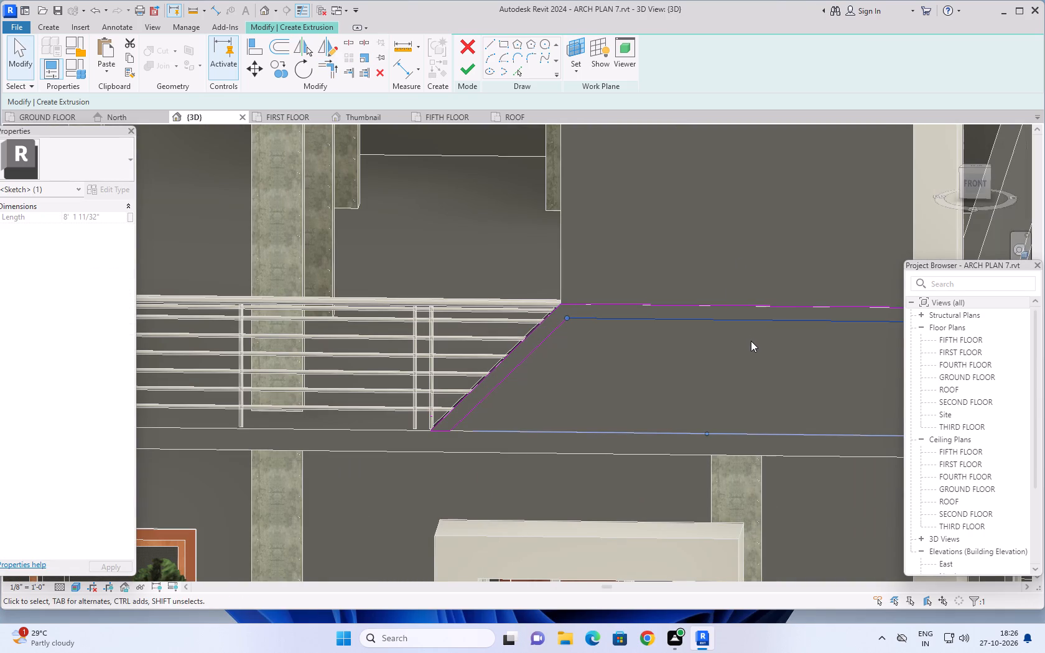
pyautogui.moveTo(749, 341); pyautogui.dragTo(656, 341, button='middle')
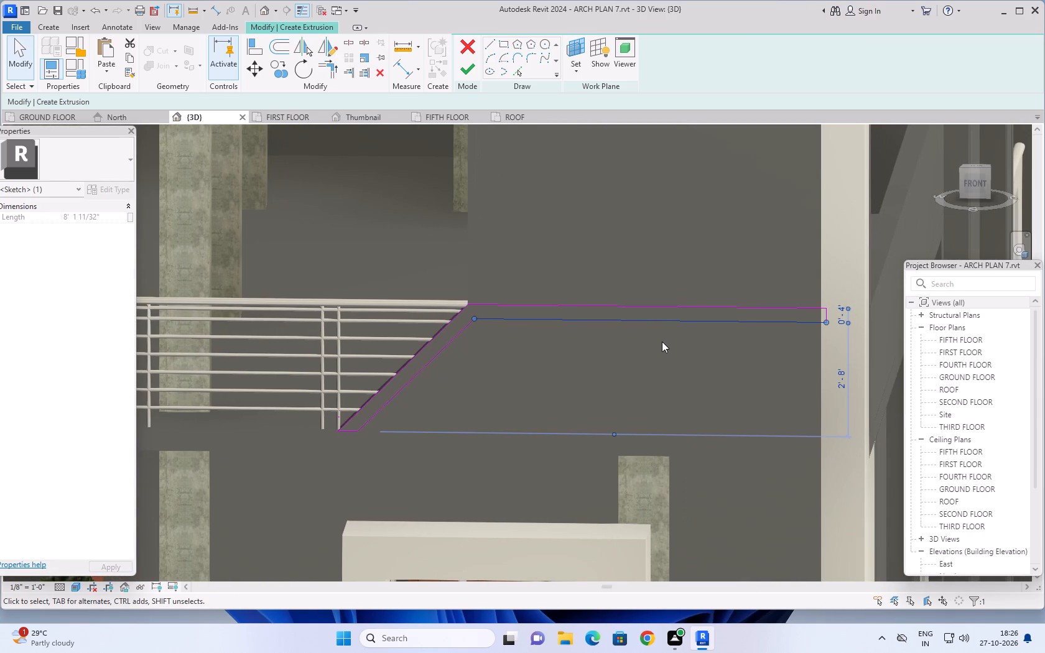
pyautogui.scroll(4, 835, 320)
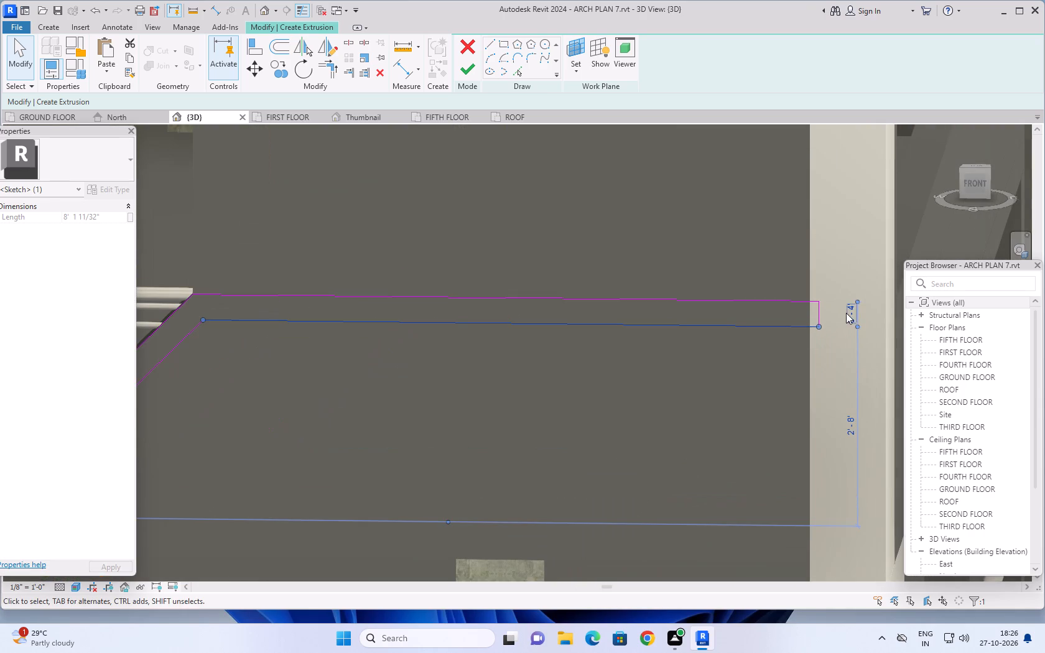
pyautogui.click(848, 312)
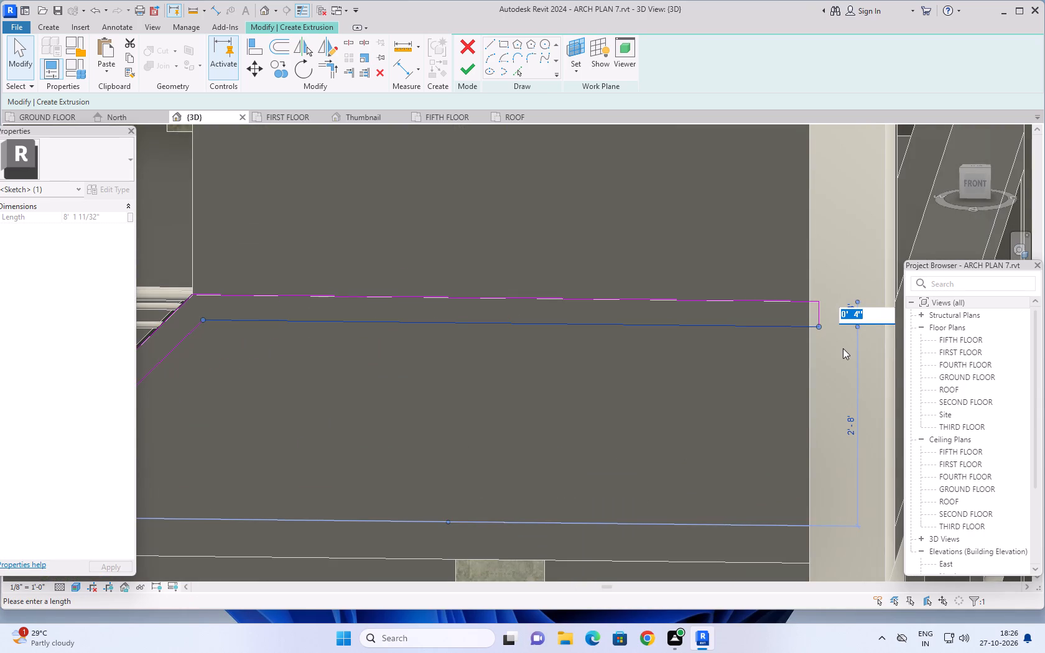
pyautogui.press('6')
pyautogui.hotkey('shift', '"')
pyautogui.press('Return')
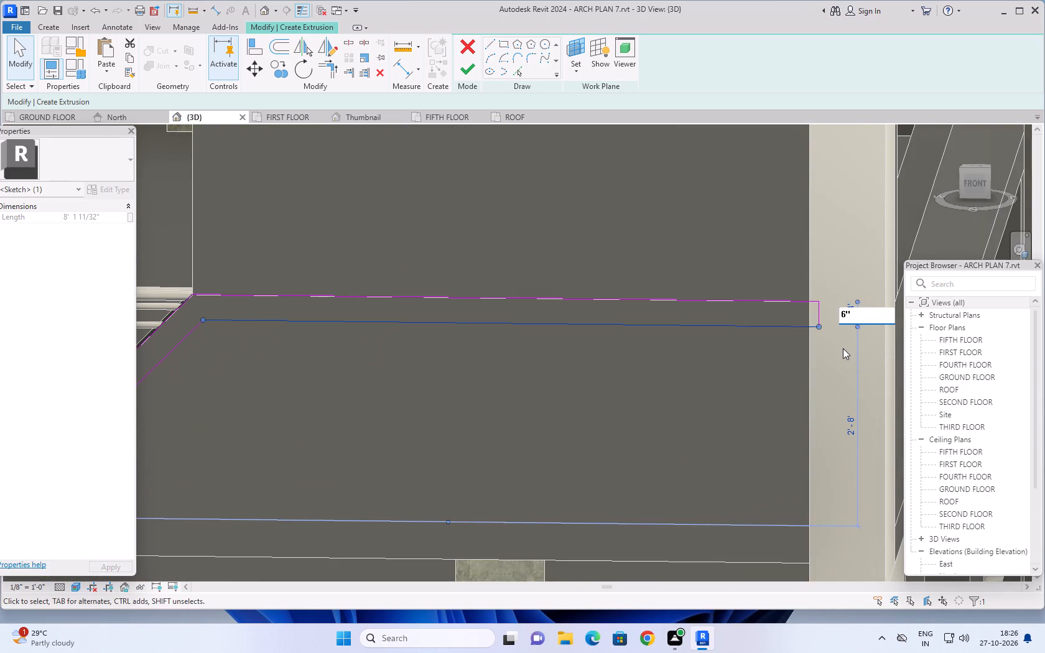
# Set the inner sloped border line of the right-hand parapet 6" from the outer sloped line.
pyautogui.scroll(-4, 671, 370)
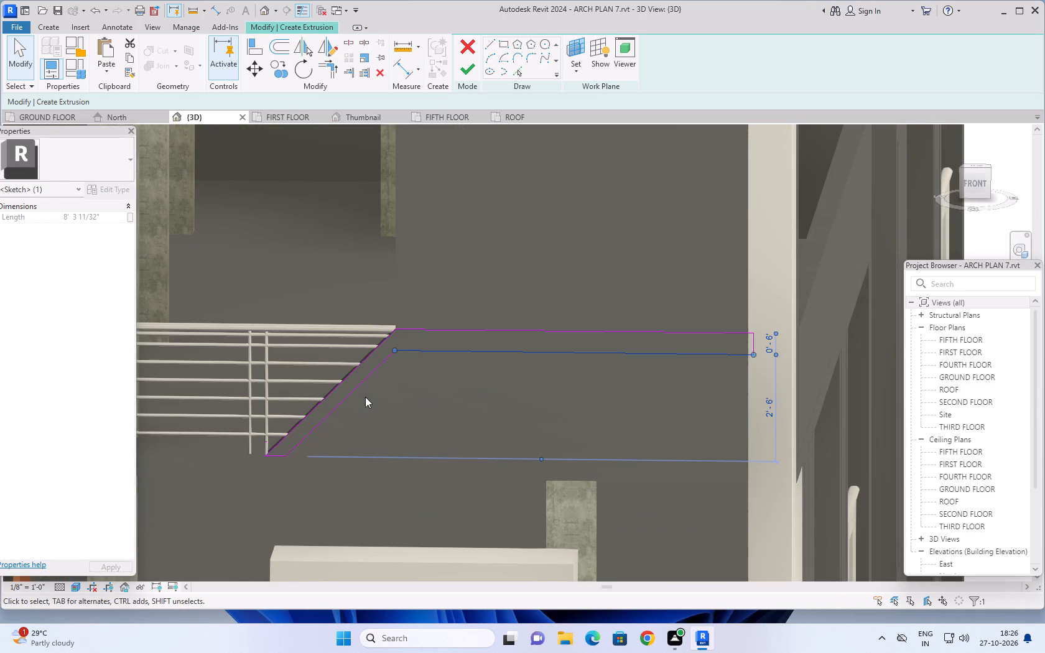
pyautogui.click(356, 386)
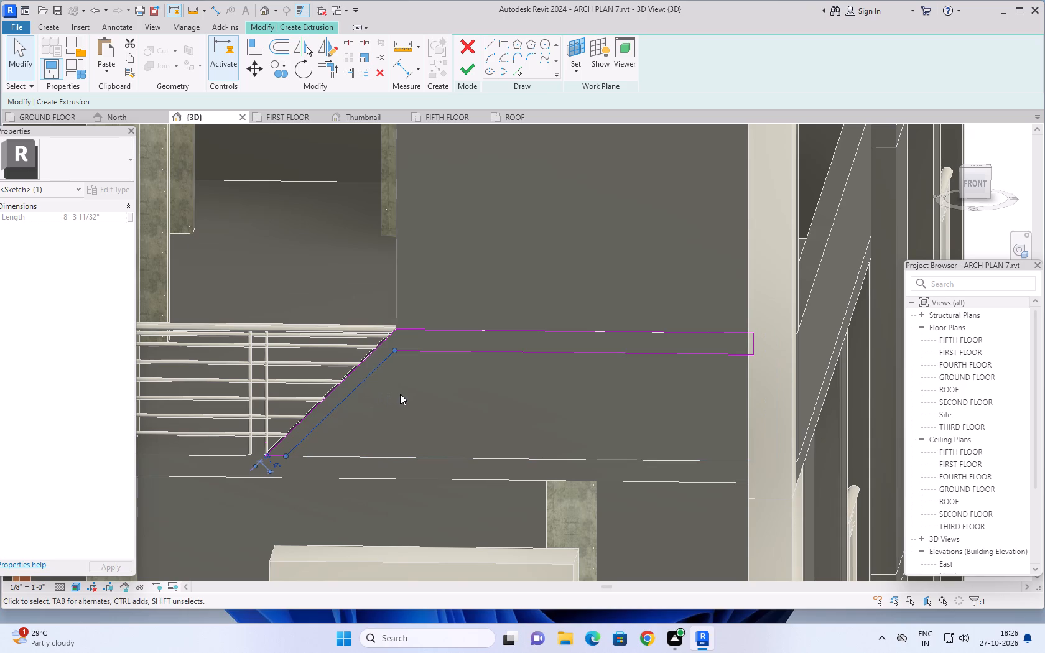
pyautogui.click(267, 461)
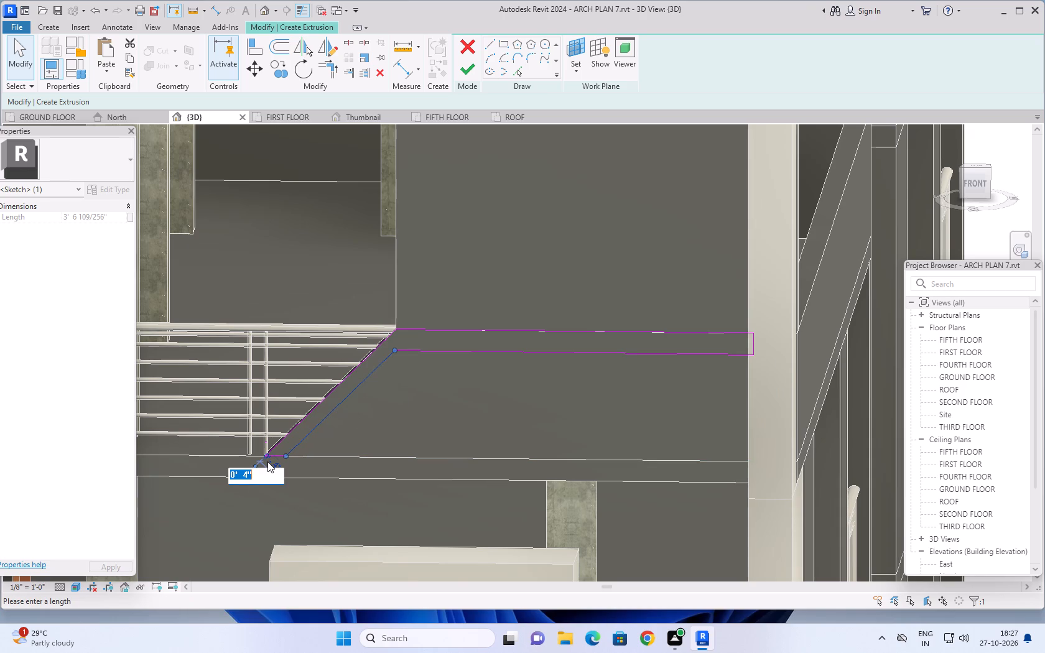
pyautogui.press('6')
pyautogui.hotkey('shift', '"')
pyautogui.press('Return')
# Set the inner sloped border line of the facade's left-hand parapet 6" from the outer sloped line.
pyautogui.scroll(-2, 427, 453)
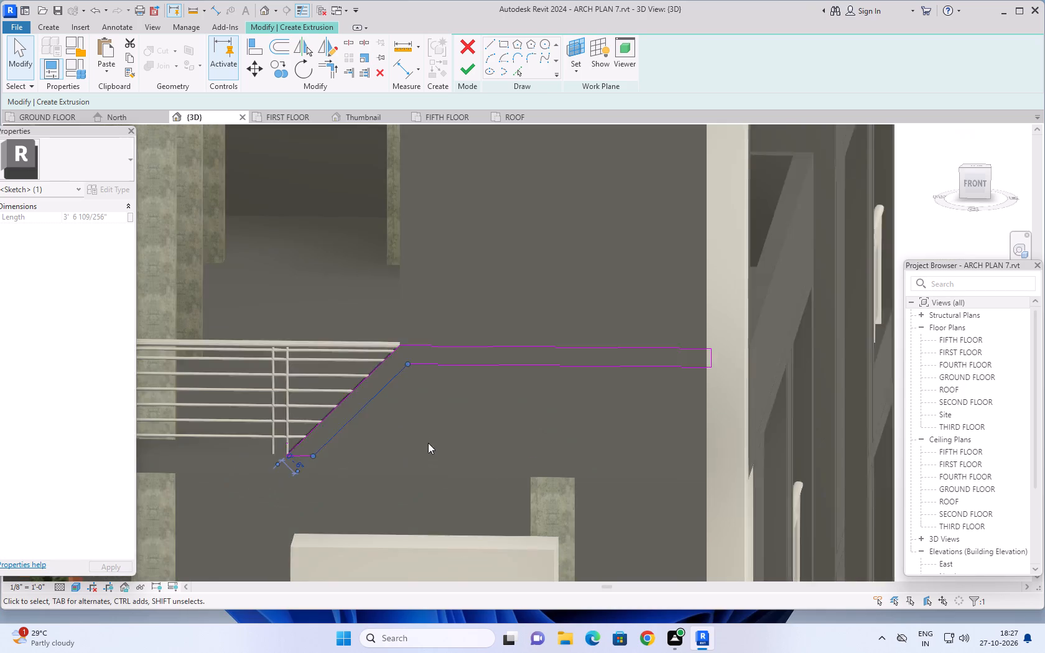
pyautogui.scroll(-6, 437, 432)
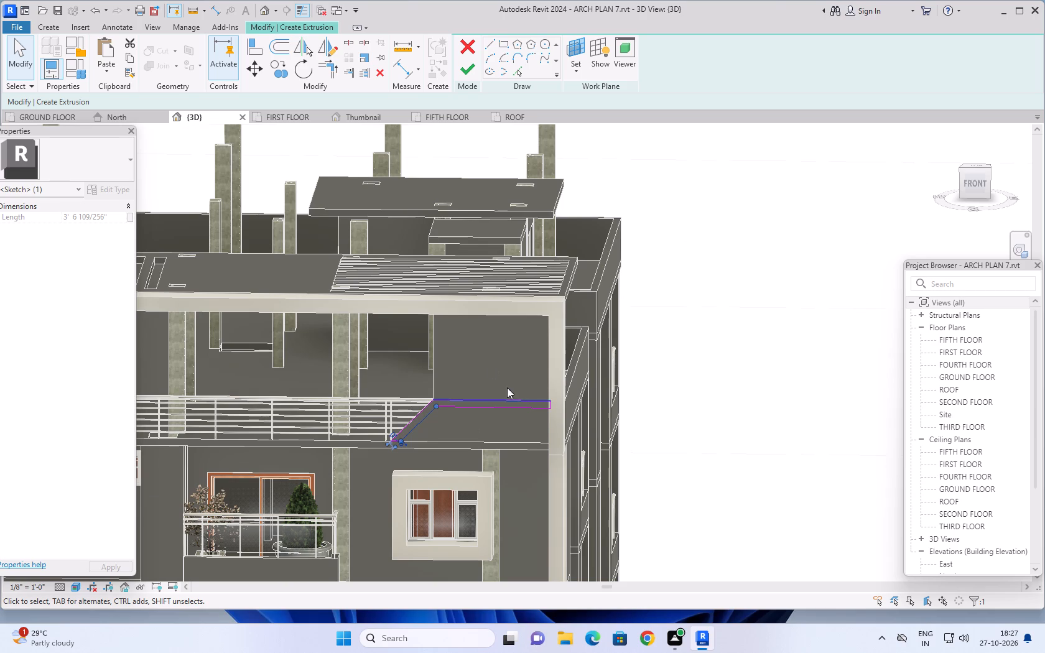
pyautogui.scroll(-4, 680, 394)
pyautogui.moveTo(717, 398); pyautogui.dragTo(773, 351, button='middle')
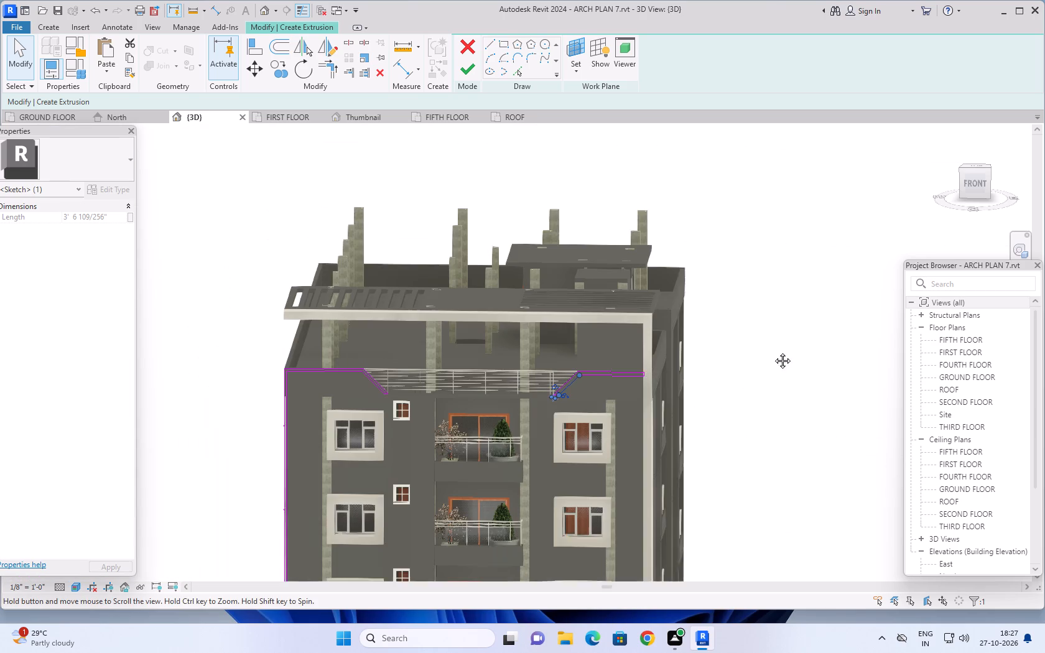
pyautogui.moveTo(773, 351); pyautogui.dragTo(786, 341, button='middle')
pyautogui.scroll(4, 319, 377)
pyautogui.scroll(4, 384, 353)
pyautogui.press('Escape')
pyautogui.press('Escape')
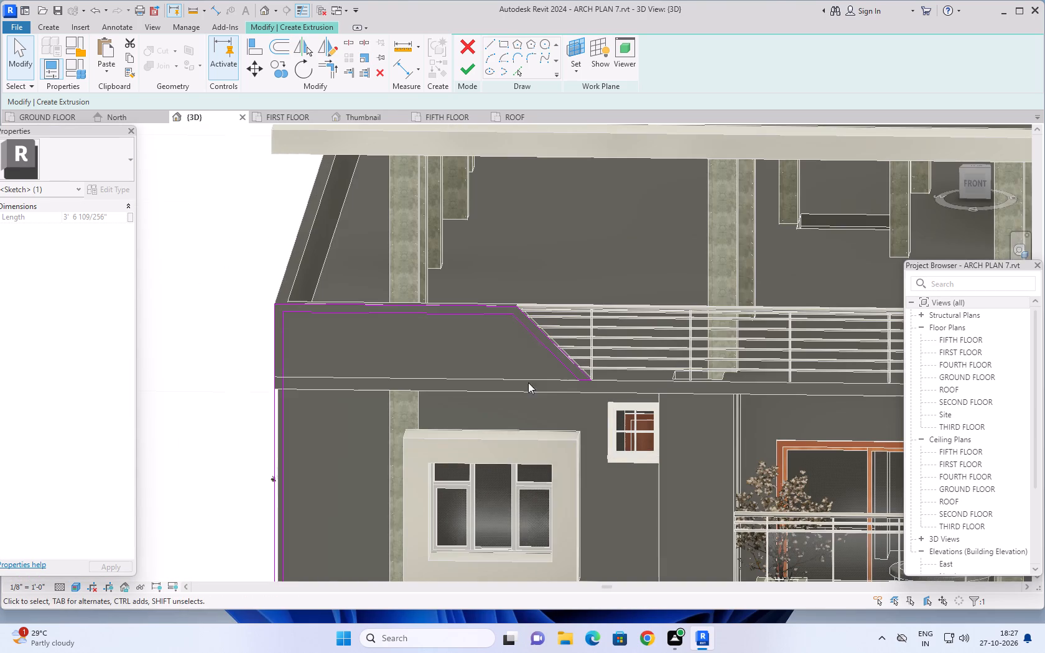
pyautogui.click(551, 358)
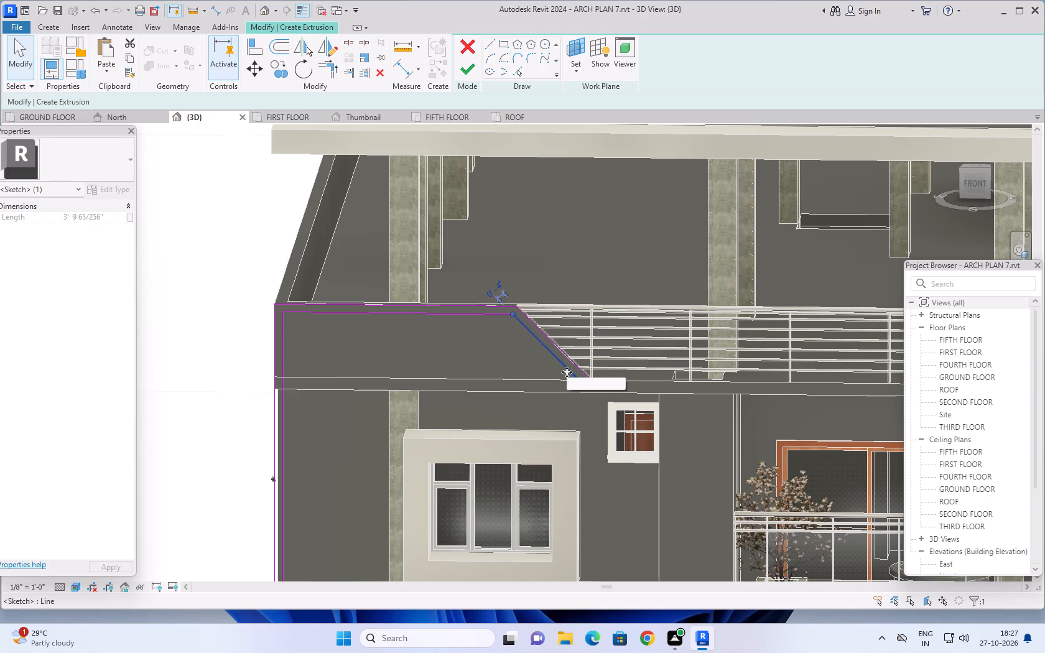
pyautogui.scroll(5, 475, 272)
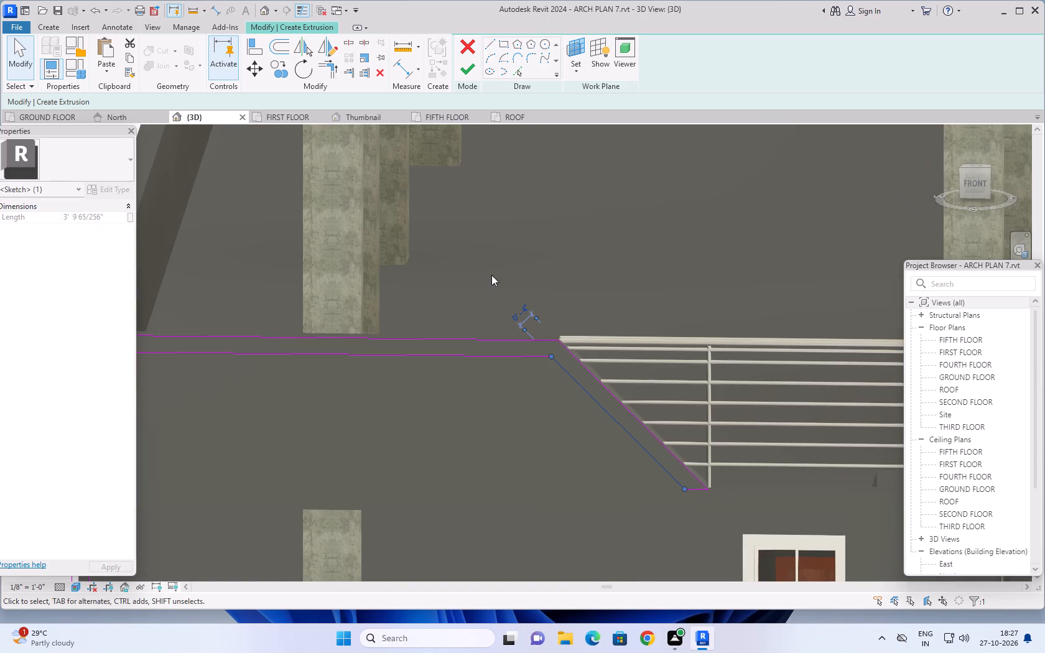
pyautogui.click(521, 309)
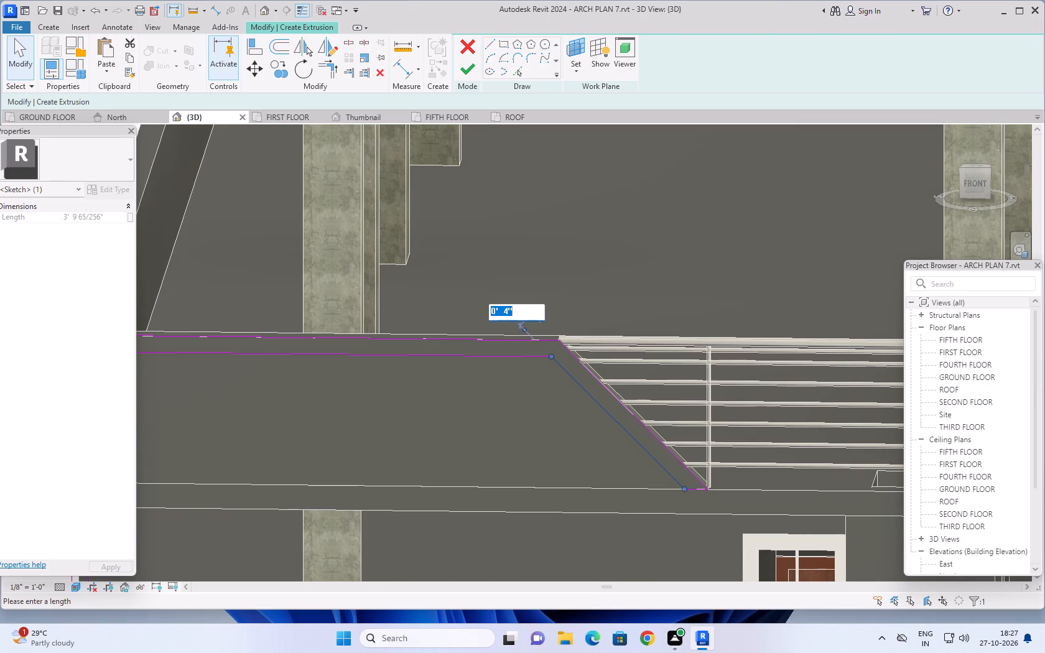
pyautogui.press('6')
pyautogui.hotkey('shift', '"')
pyautogui.press('Return')
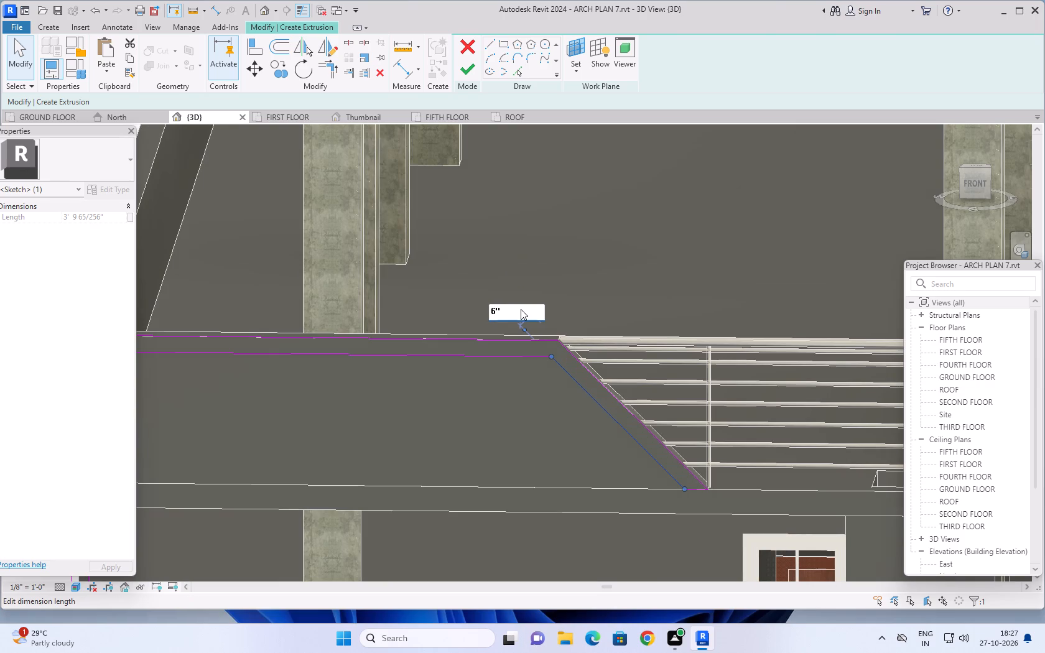
# Set the inner horizontal border line of the left-hand parapet 6" below the outer line.
pyautogui.scroll(-1, 544, 307)
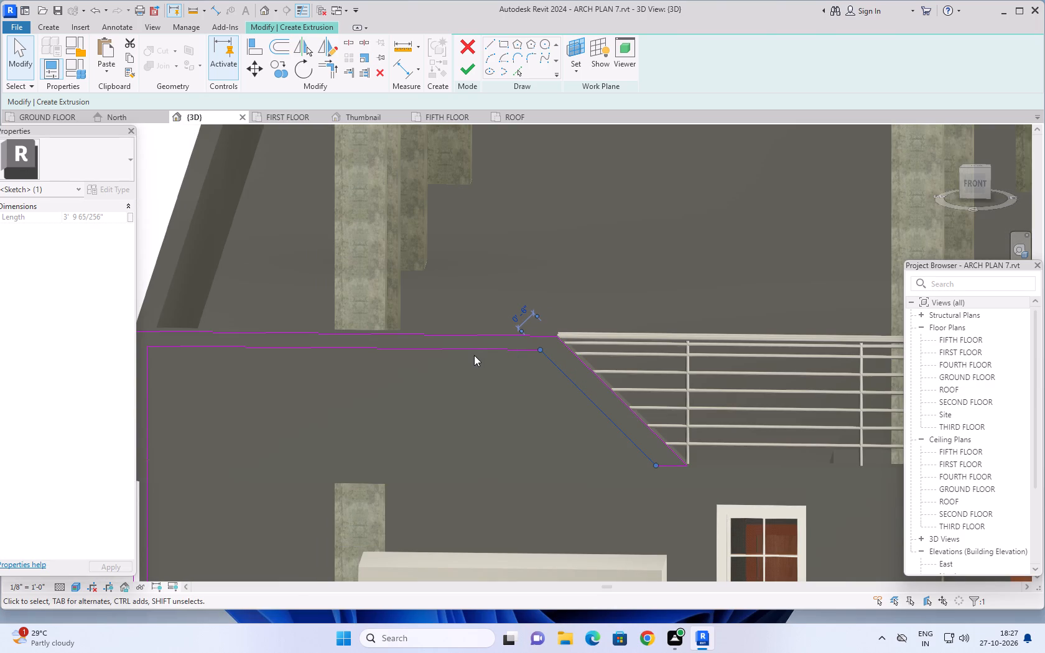
pyautogui.click(472, 350)
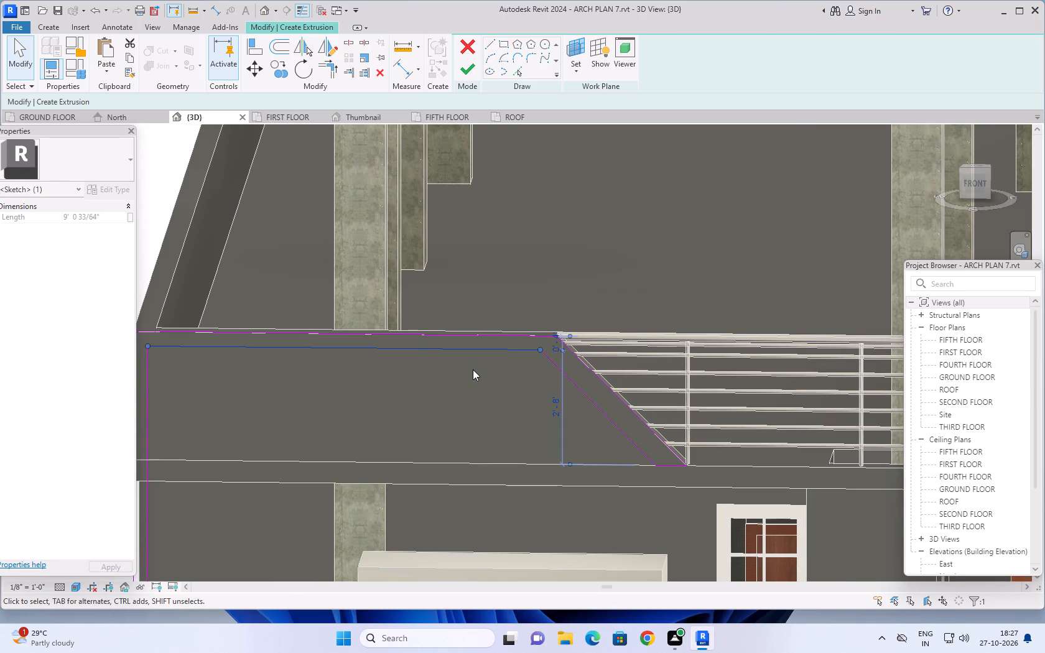
pyautogui.click(557, 341)
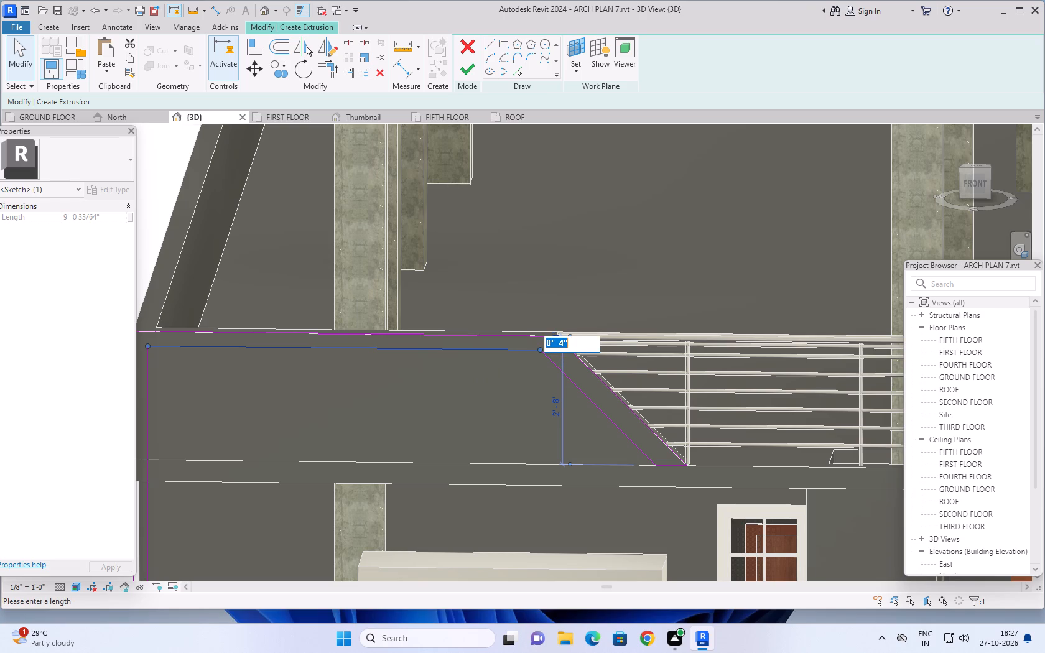
pyautogui.write('6"')
pyautogui.press('Return')
pyautogui.scroll(-2, 475, 375)
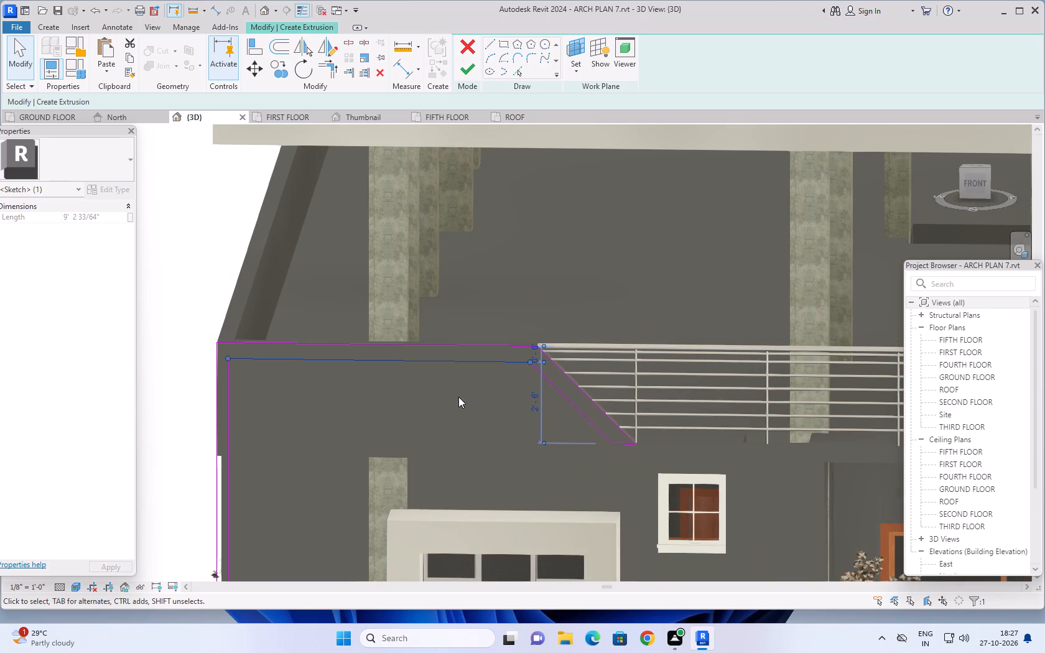
pyautogui.moveTo(445, 403); pyautogui.dragTo(506, 322, button='middle')
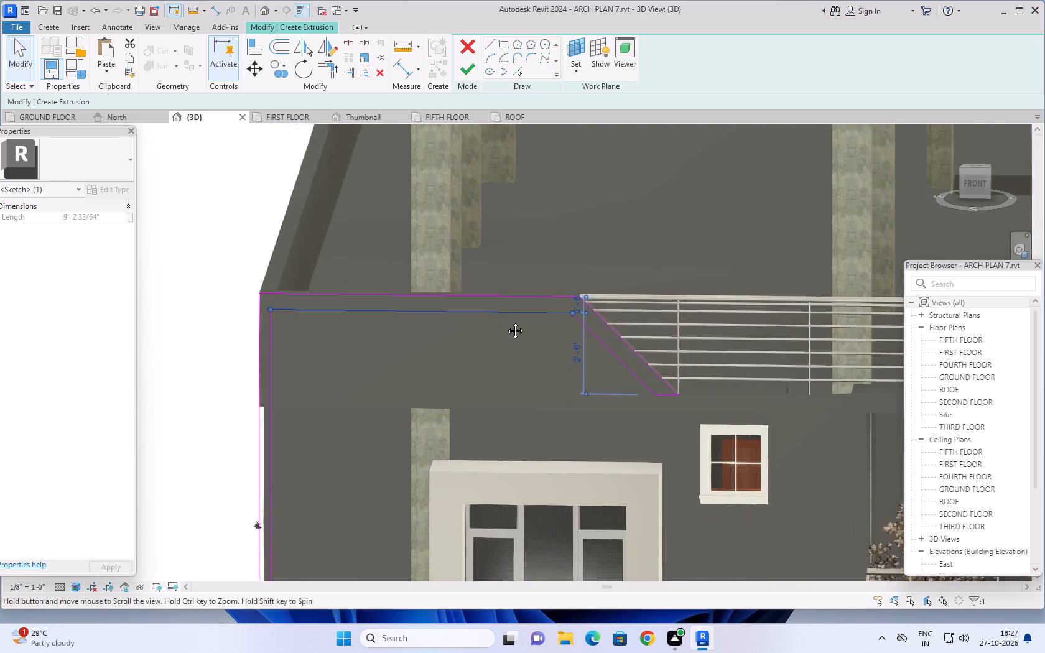
# Set the inner vertical border line at the left-hand parapet 6" from the facade's outer edge.
pyautogui.moveTo(506, 322); pyautogui.dragTo(521, 286, button='middle')
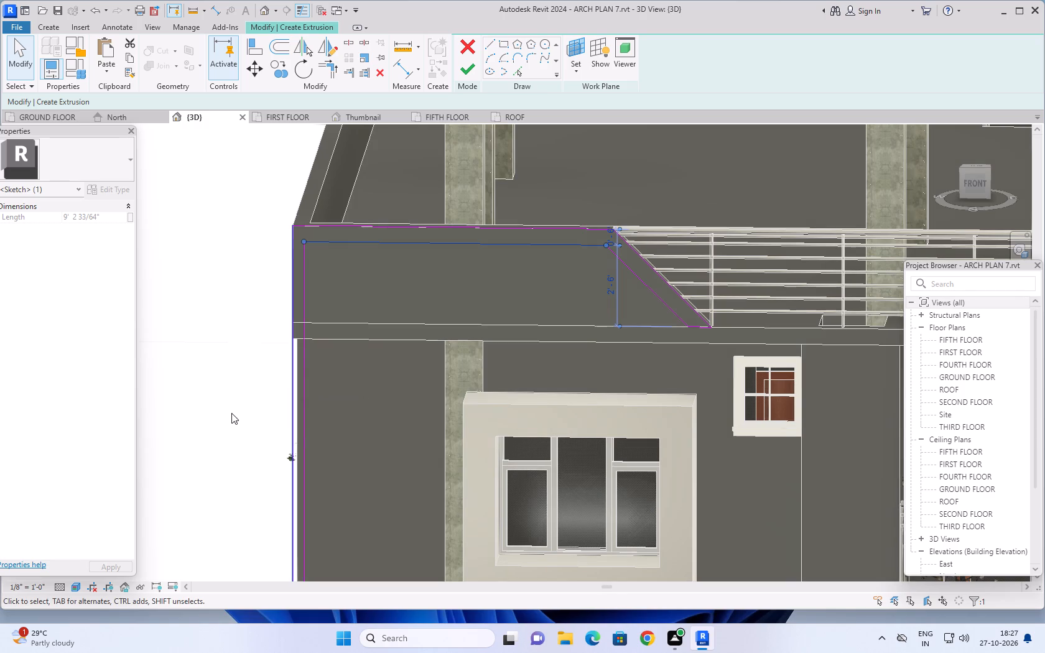
pyautogui.keyDown('shift'); pyautogui.moveTo(234, 413); pyautogui.dragTo(360, 358, button='middle'); pyautogui.keyUp('shift')
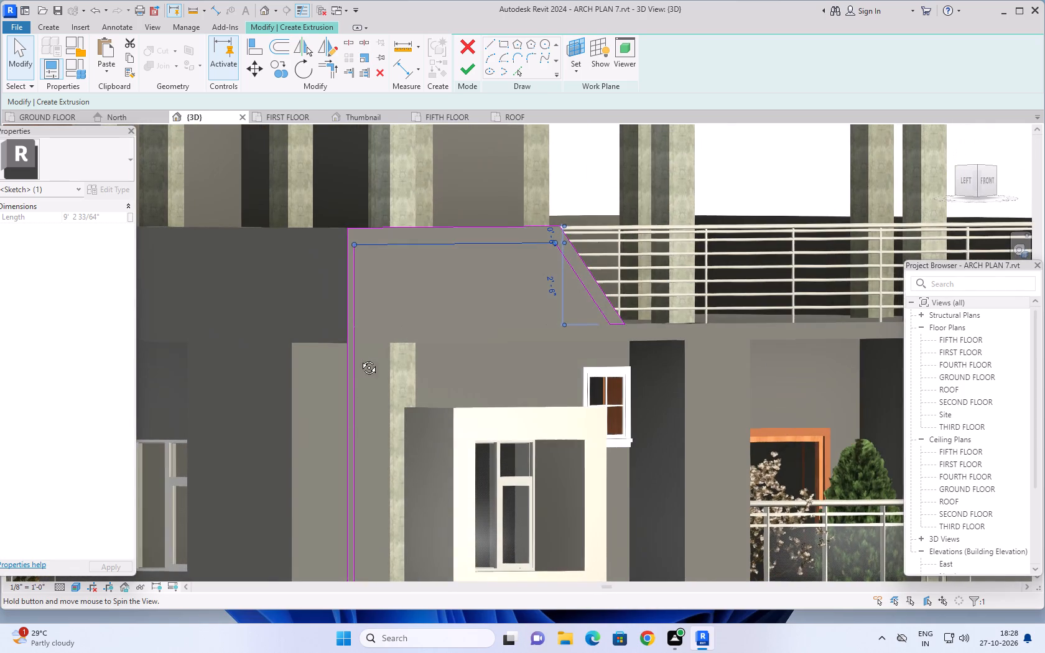
pyautogui.keyDown('shift'); pyautogui.moveTo(360, 358); pyautogui.dragTo(301, 383, button='middle'); pyautogui.keyUp('shift')
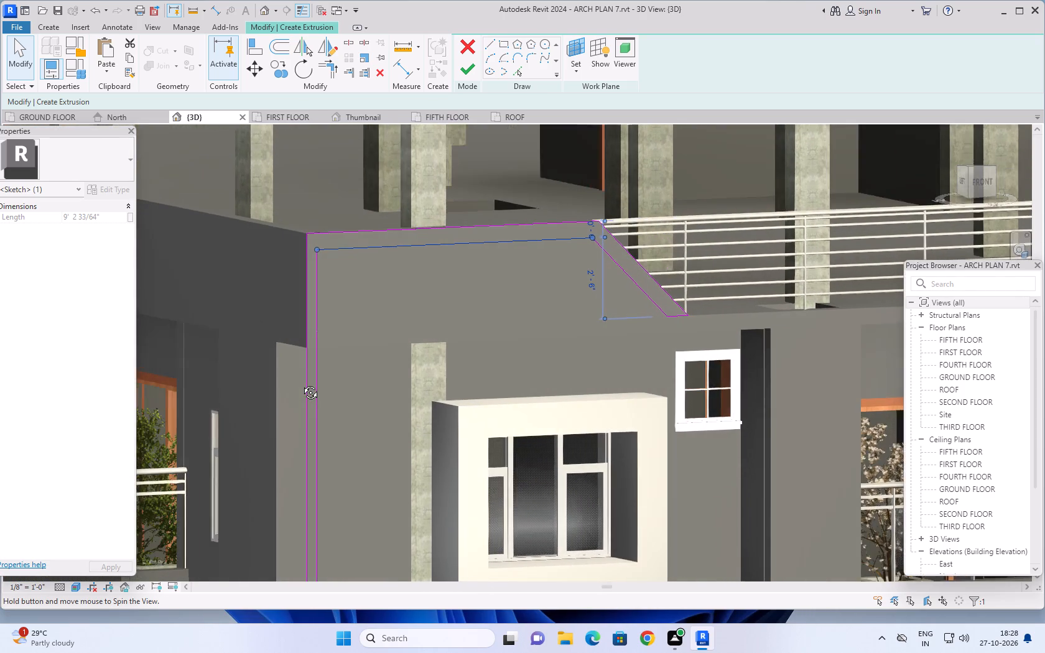
pyautogui.keyDown('shift'); pyautogui.moveTo(301, 383); pyautogui.dragTo(268, 379, button='middle'); pyautogui.keyUp('shift')
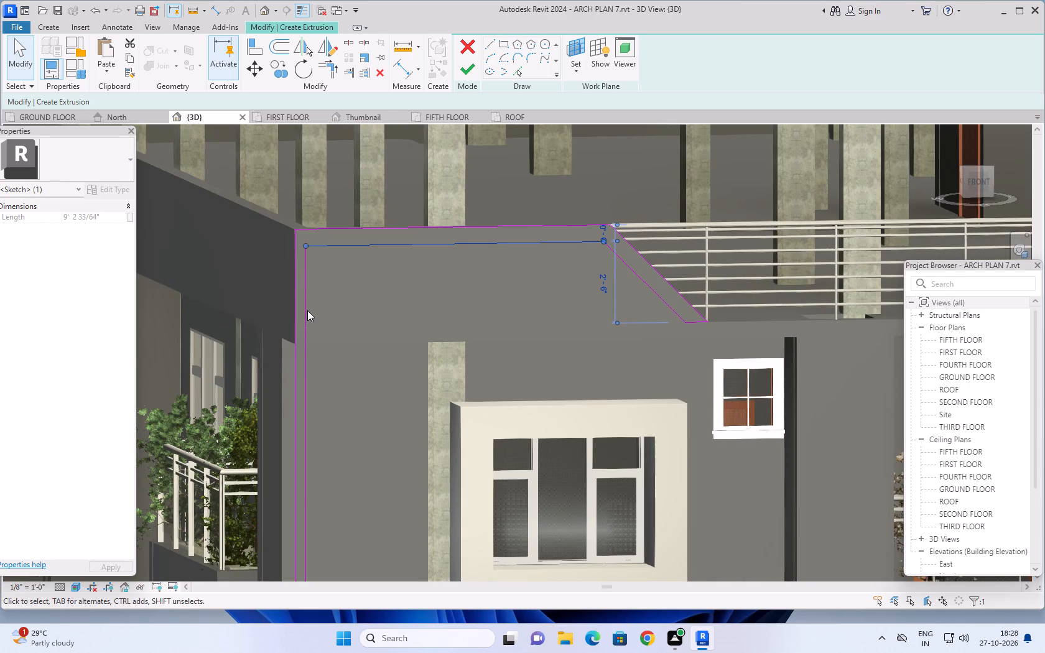
pyautogui.click(305, 307)
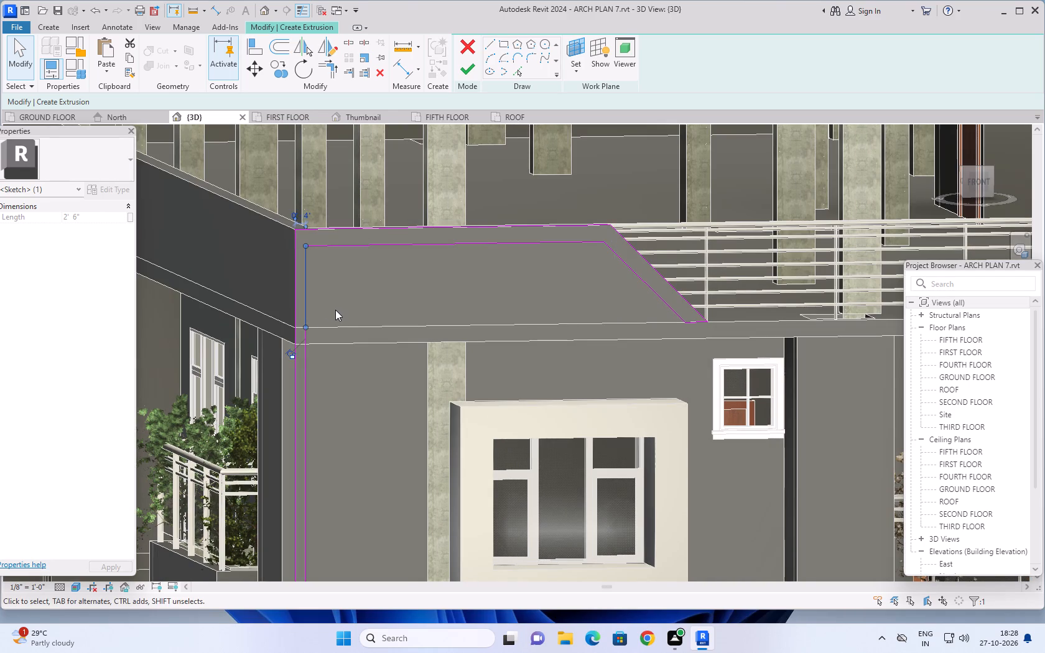
pyautogui.click(303, 217)
pyautogui.press('6')
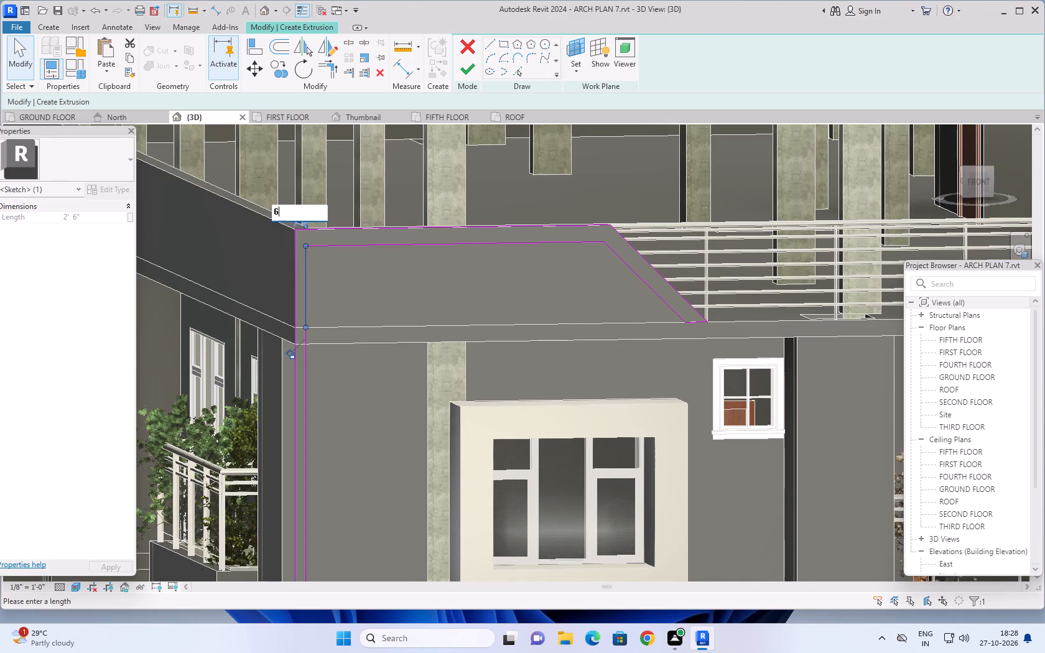
pyautogui.hotkey('shift', '"')
pyautogui.press('Return')
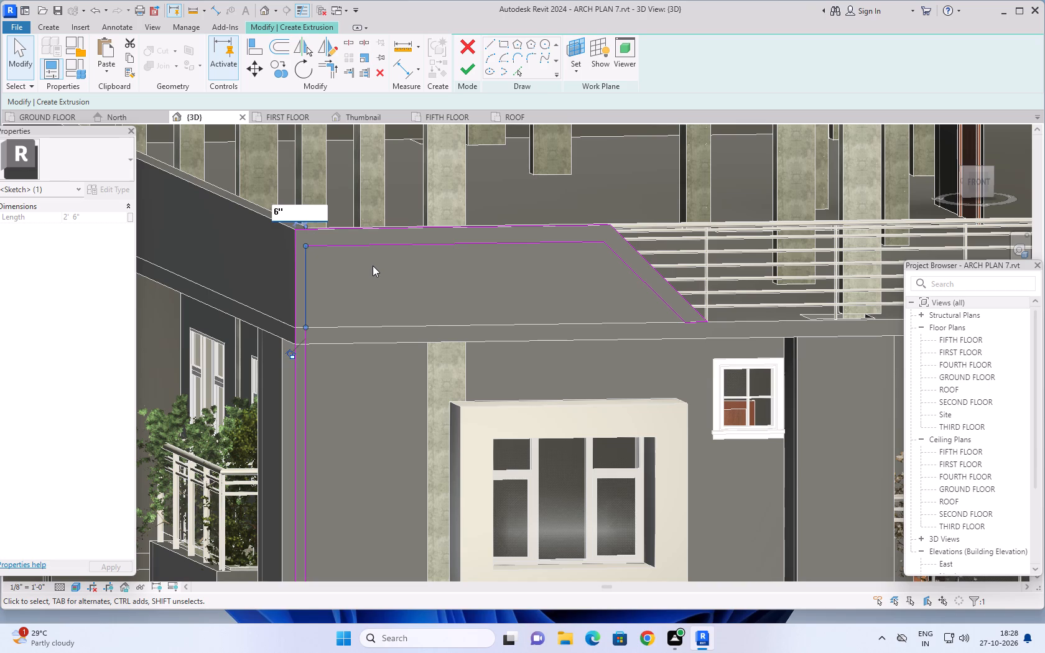
# Align the short bottom line of the left-hand border strip to the floor slab edge directly beneath the parapet.
pyautogui.scroll(2, 357, 294)
pyautogui.moveTo(358, 299); pyautogui.dragTo(397, 253, button='middle')
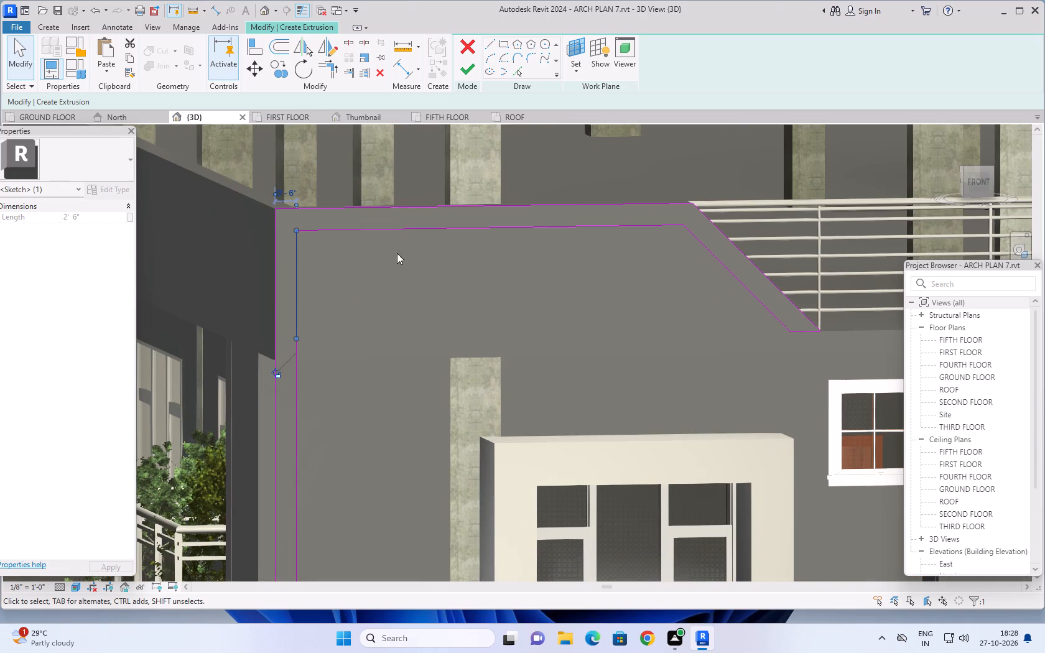
pyautogui.moveTo(397, 253); pyautogui.dragTo(409, 238, button='middle')
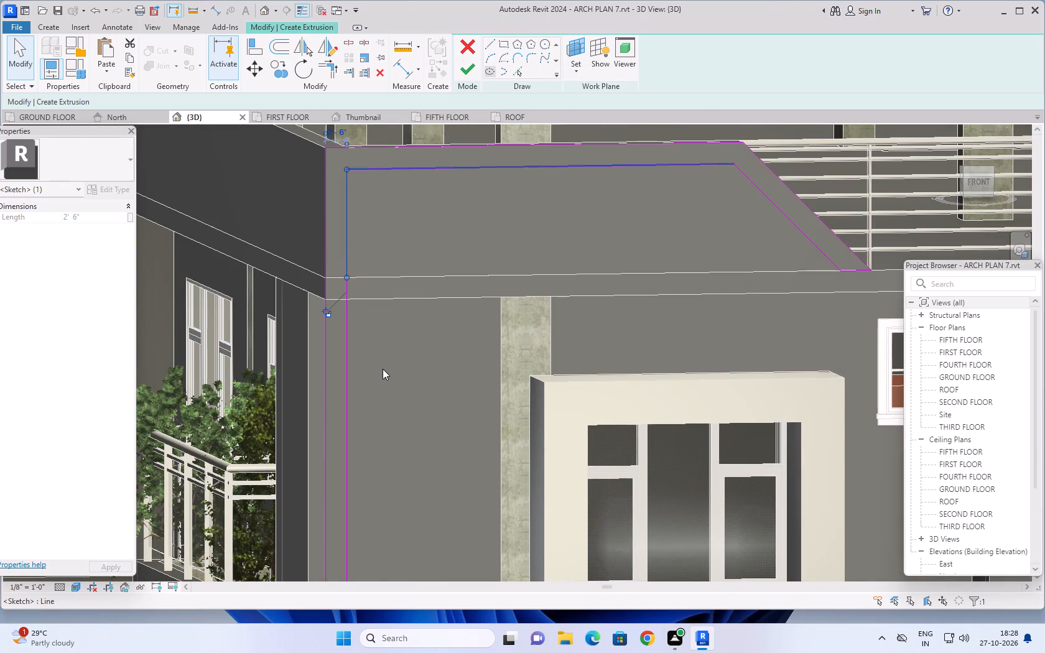
pyautogui.keyDown('shift'); pyautogui.moveTo(383, 371); pyautogui.dragTo(371, 379, button='middle'); pyautogui.keyUp('shift')
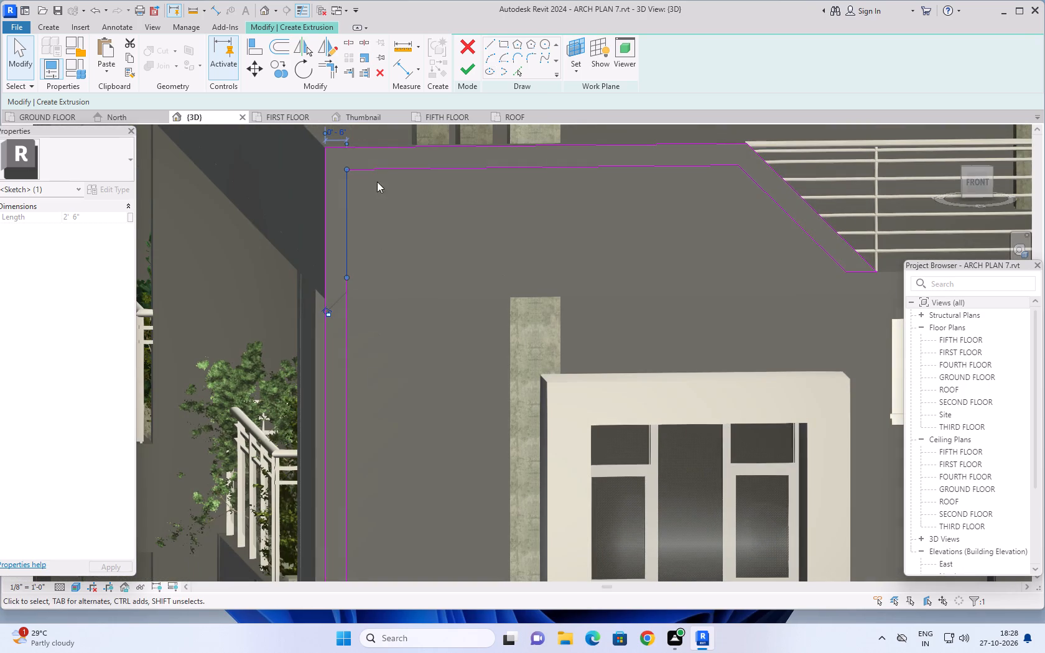
pyautogui.click(264, 45)
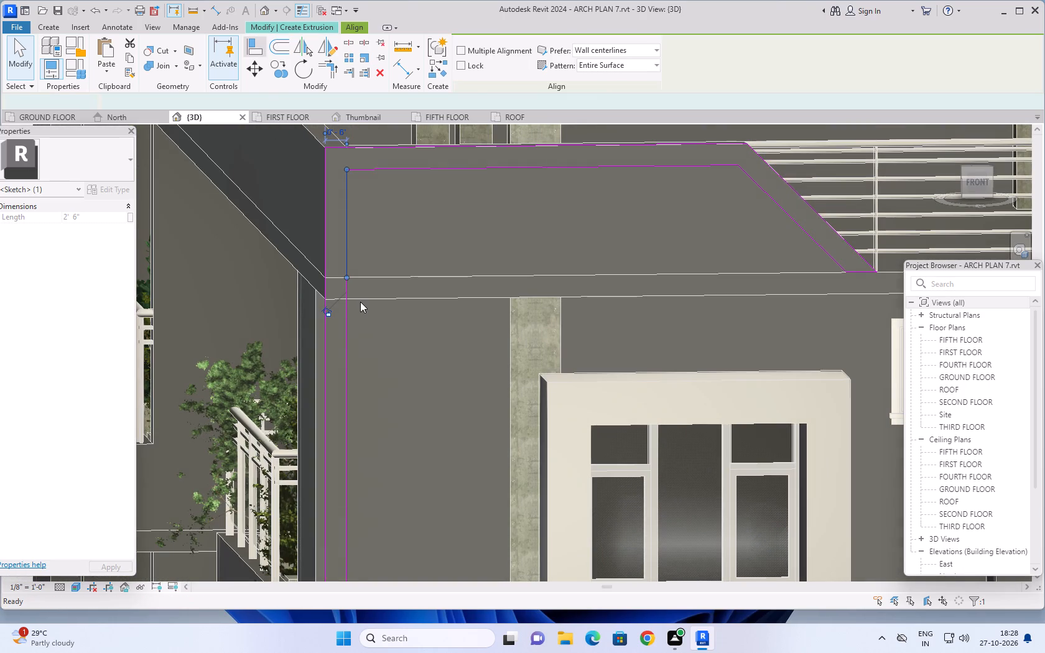
pyautogui.click(362, 299)
pyautogui.scroll(-1, 366, 385)
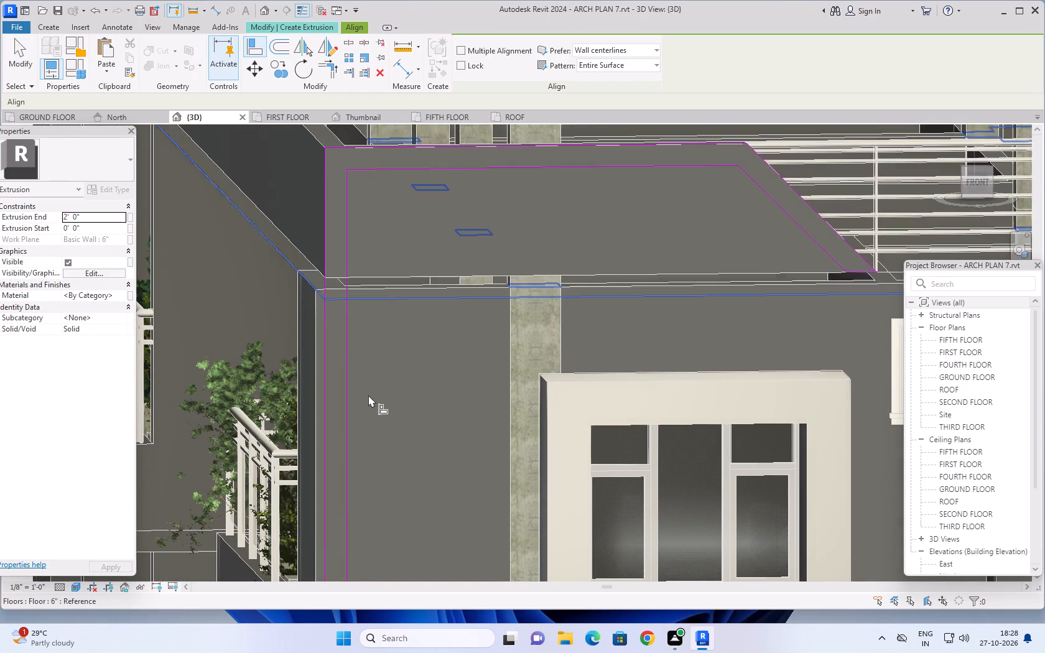
pyautogui.scroll(-11, 368, 395)
pyautogui.moveTo(373, 440); pyautogui.dragTo(386, 406, button='middle')
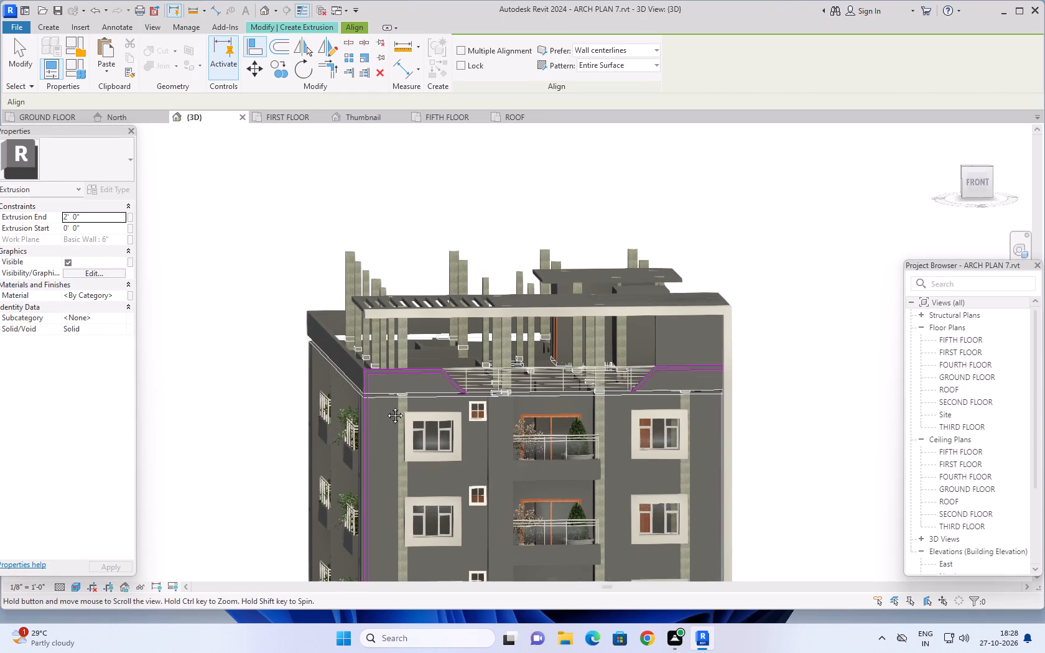
pyautogui.moveTo(386, 406); pyautogui.dragTo(441, 205, button='middle')
pyautogui.scroll(4, 425, 496)
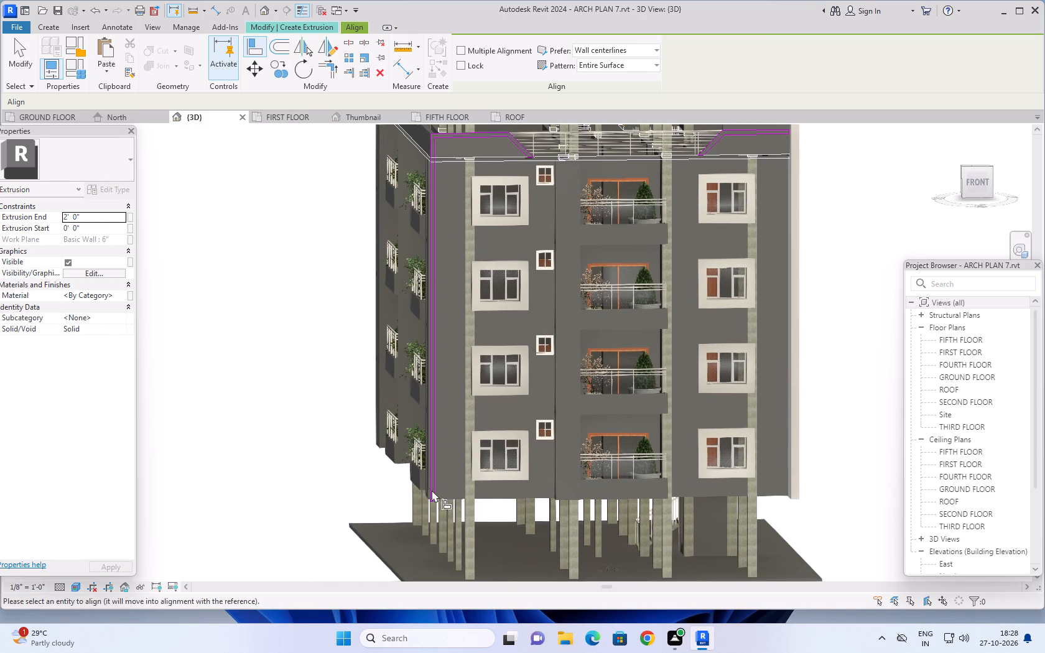
pyautogui.scroll(9, 412, 498)
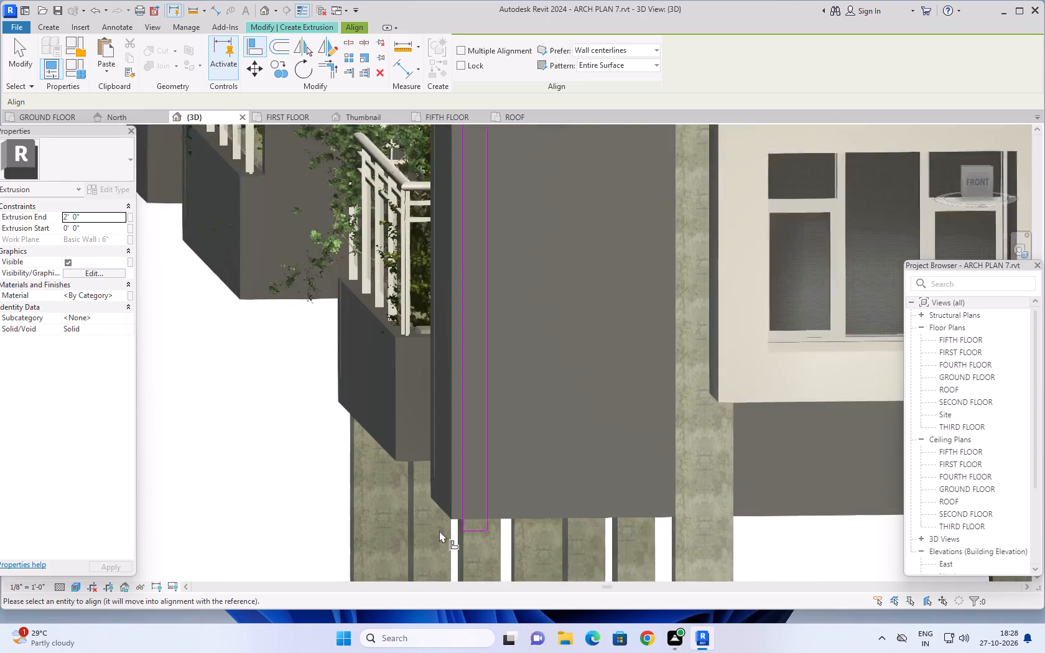
pyautogui.scroll(3, 439, 530)
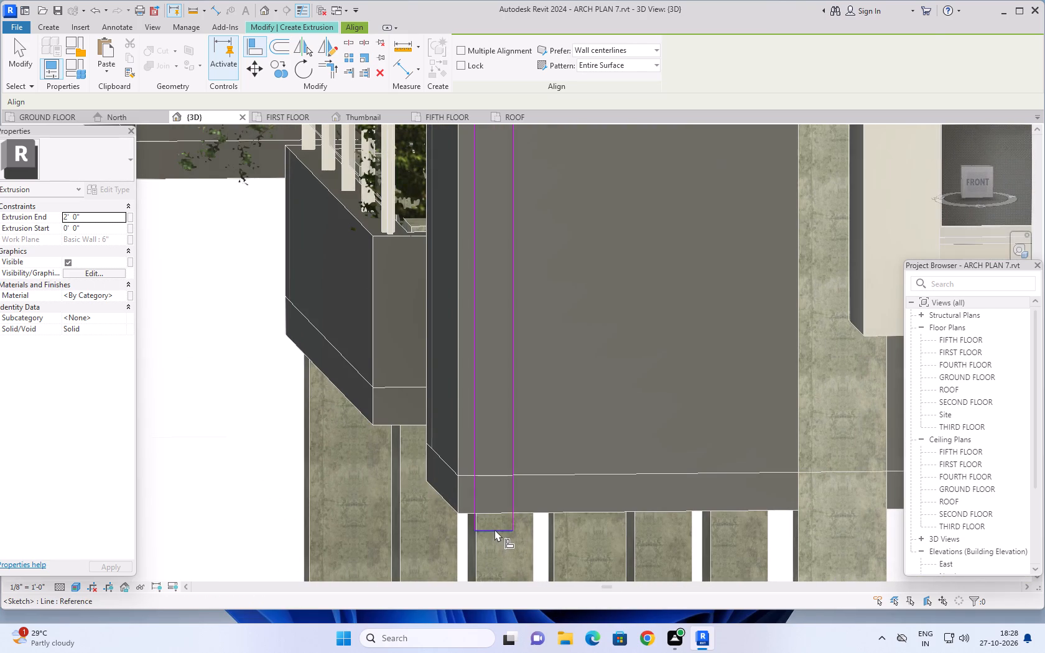
pyautogui.click(495, 529)
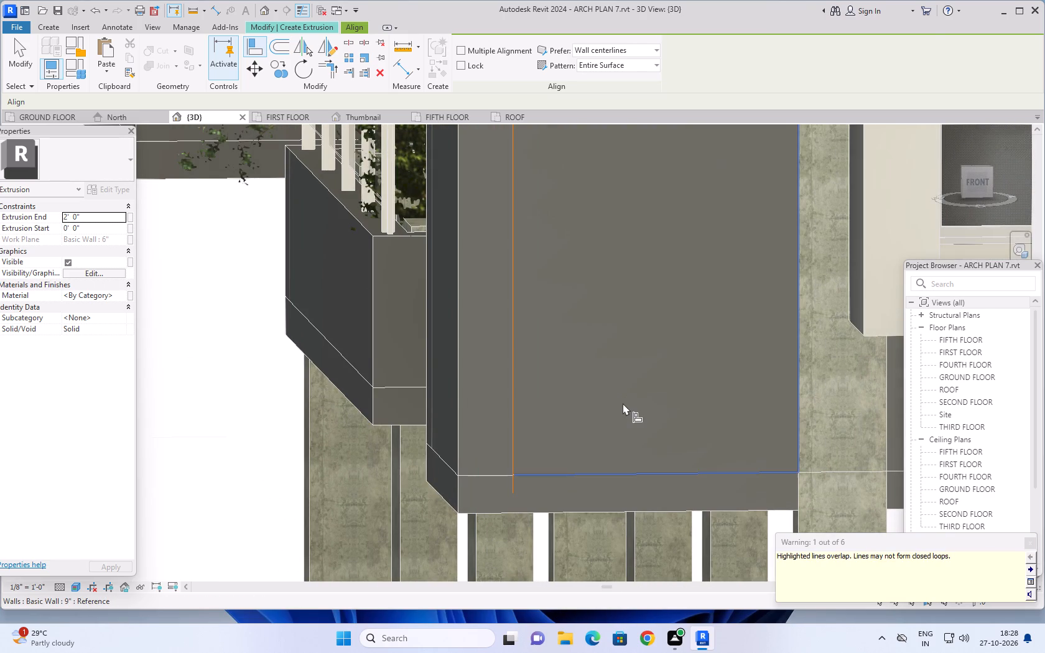
pyautogui.scroll(-11, 601, 401)
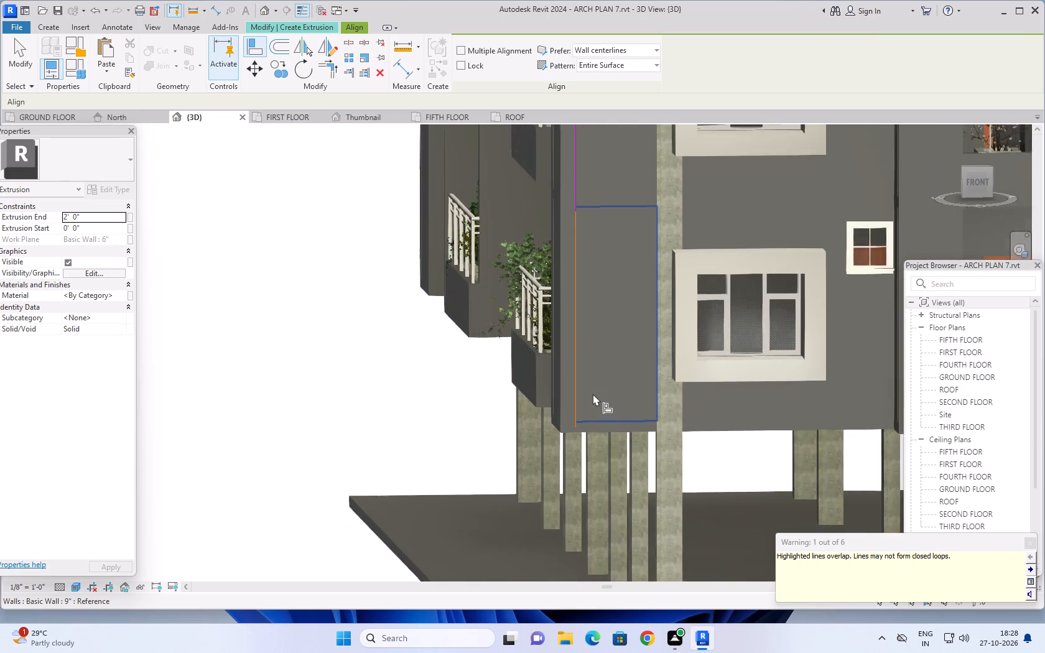
pyautogui.scroll(-7, 432, 374)
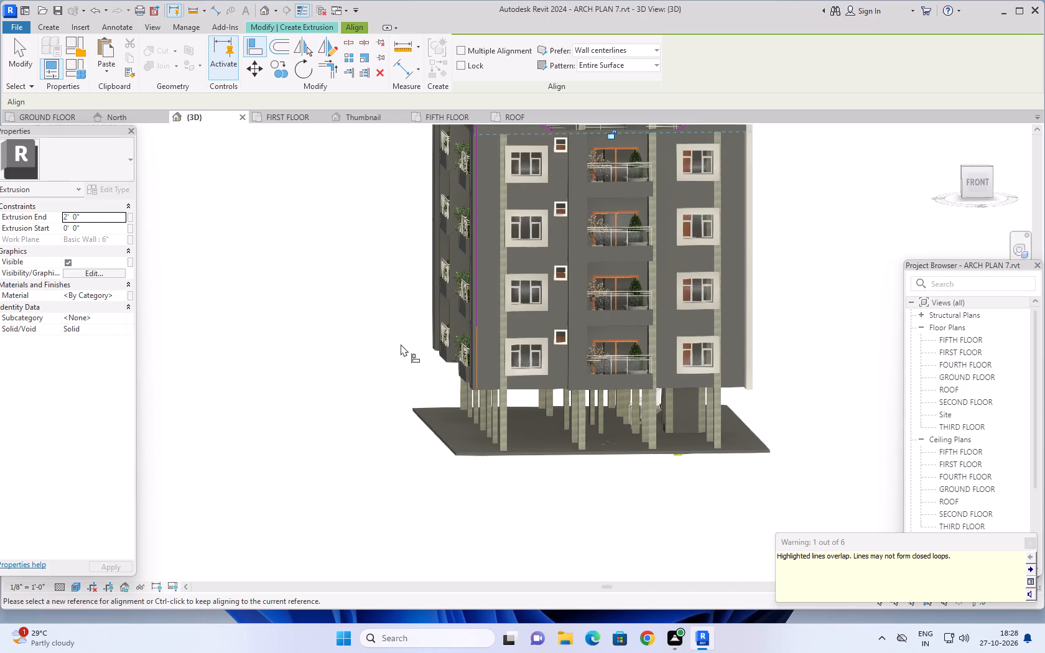
pyautogui.moveTo(401, 344); pyautogui.dragTo(374, 404, button='middle')
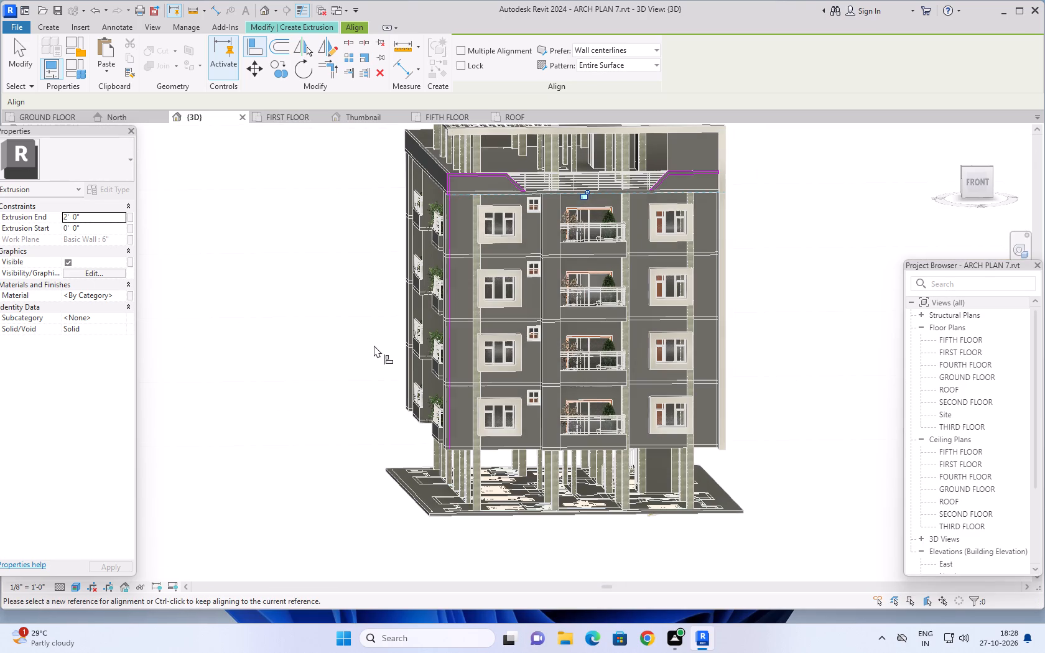
pyautogui.scroll(4, 349, 330)
pyautogui.press('Escape')
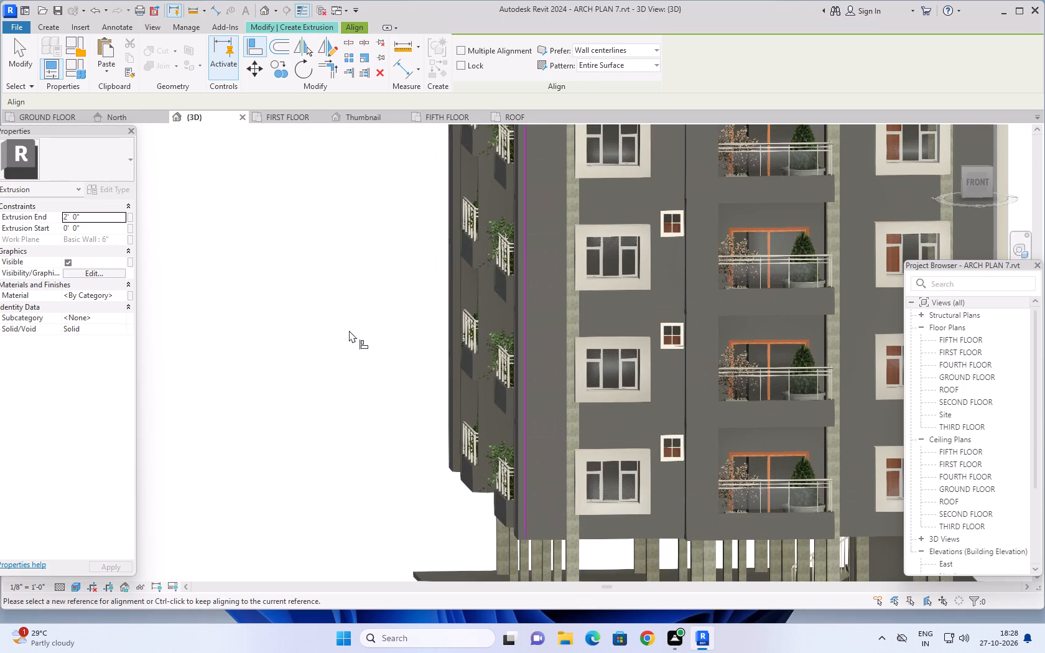
pyautogui.press('Escape')
pyautogui.press('Escape')
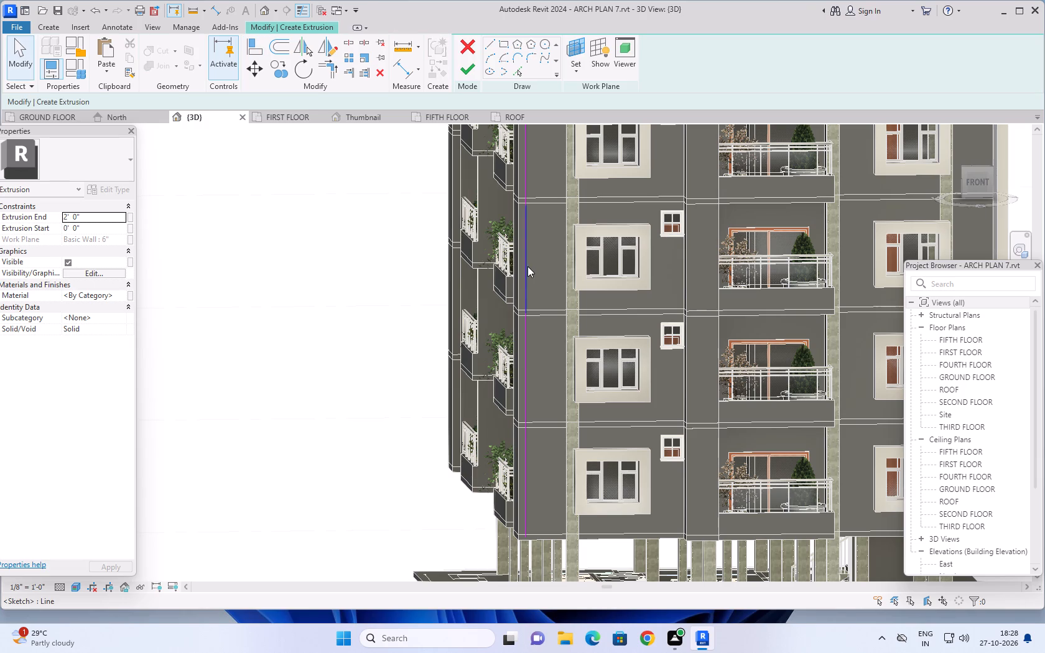
# Delete the leftover 10' vertical border lines running down the facade's left-hand edge below the parapet.
pyautogui.click(527, 266)
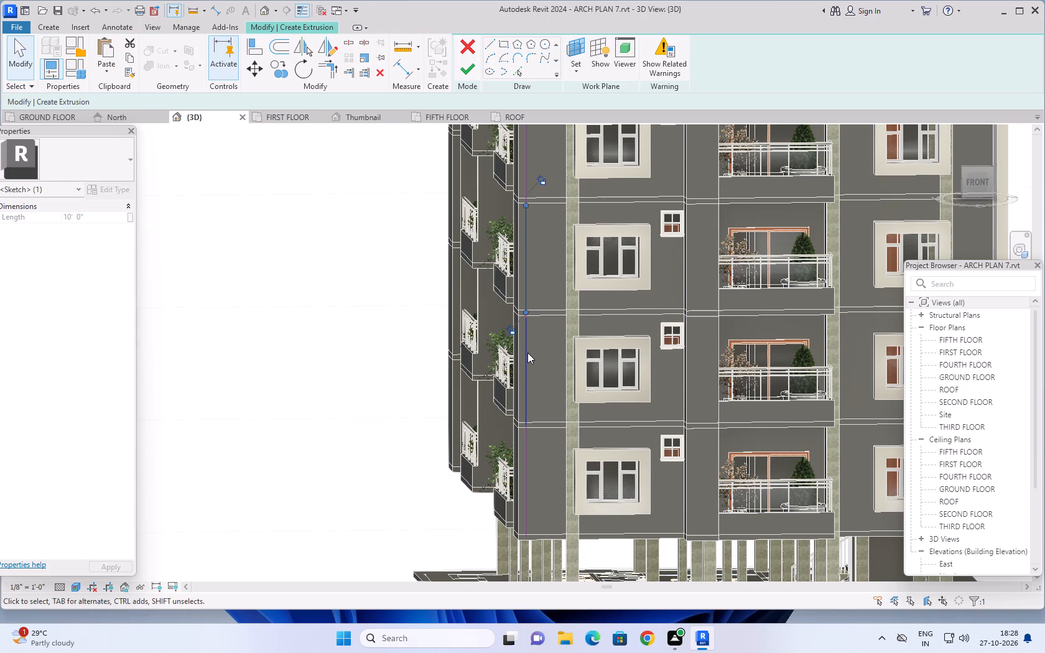
pyautogui.keyDown('ctrl'); pyautogui.click(527, 353); pyautogui.keyUp('ctrl')
pyautogui.keyDown('ctrl'); pyautogui.click(526, 461); pyautogui.keyUp('ctrl')
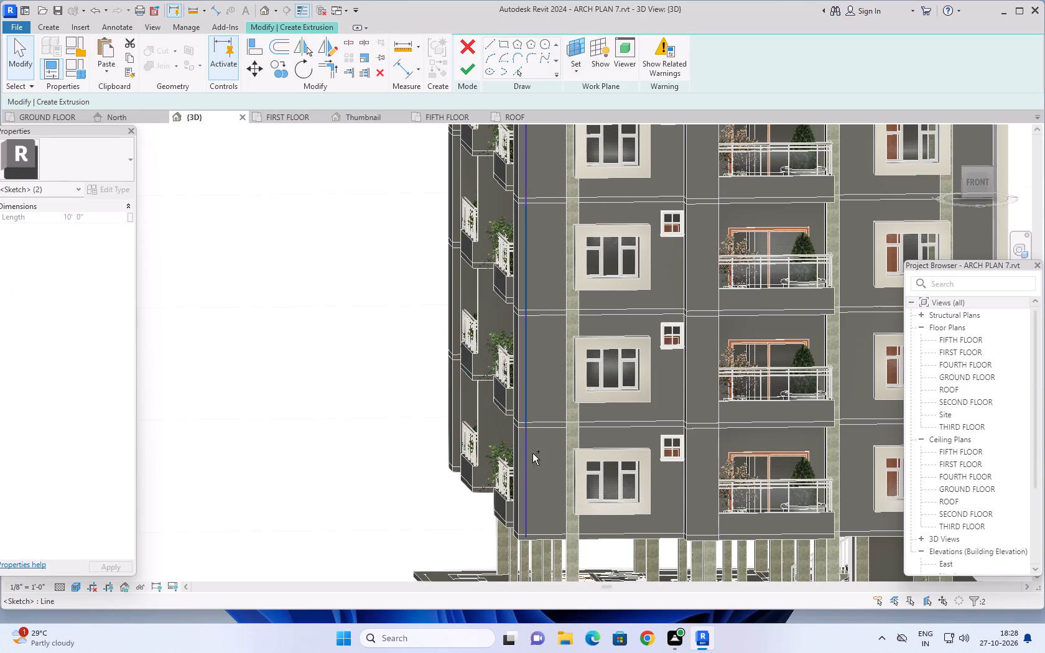
pyautogui.scroll(-2, 546, 327)
pyautogui.moveTo(546, 318); pyautogui.dragTo(529, 387, button='middle')
pyautogui.scroll(-1, 541, 329)
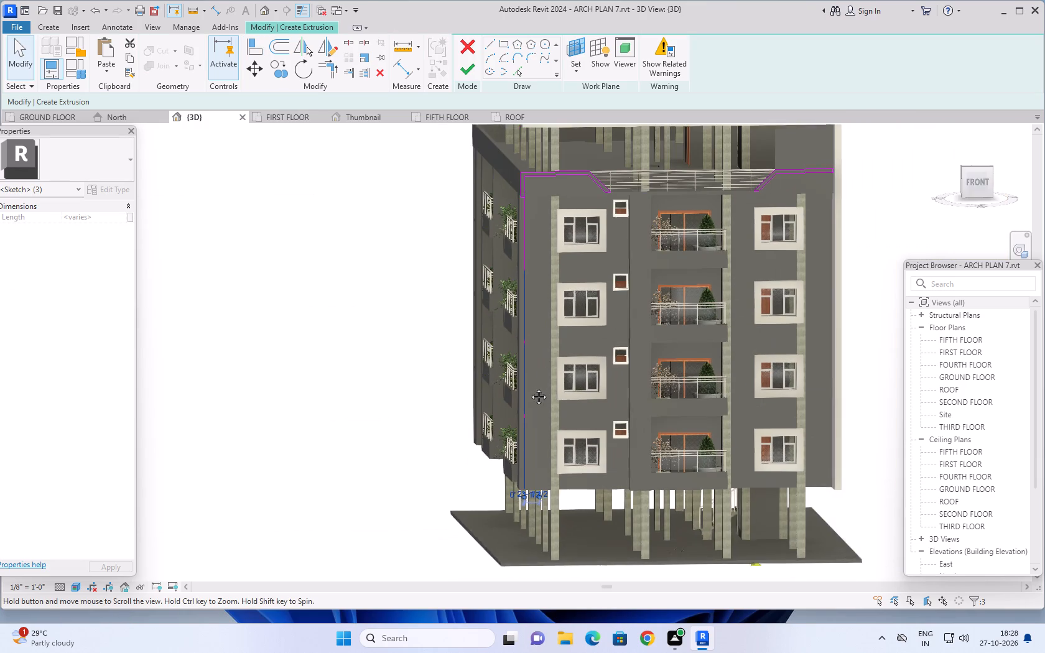
pyautogui.moveTo(529, 387); pyautogui.dragTo(524, 414, button='middle')
pyautogui.scroll(2, 513, 396)
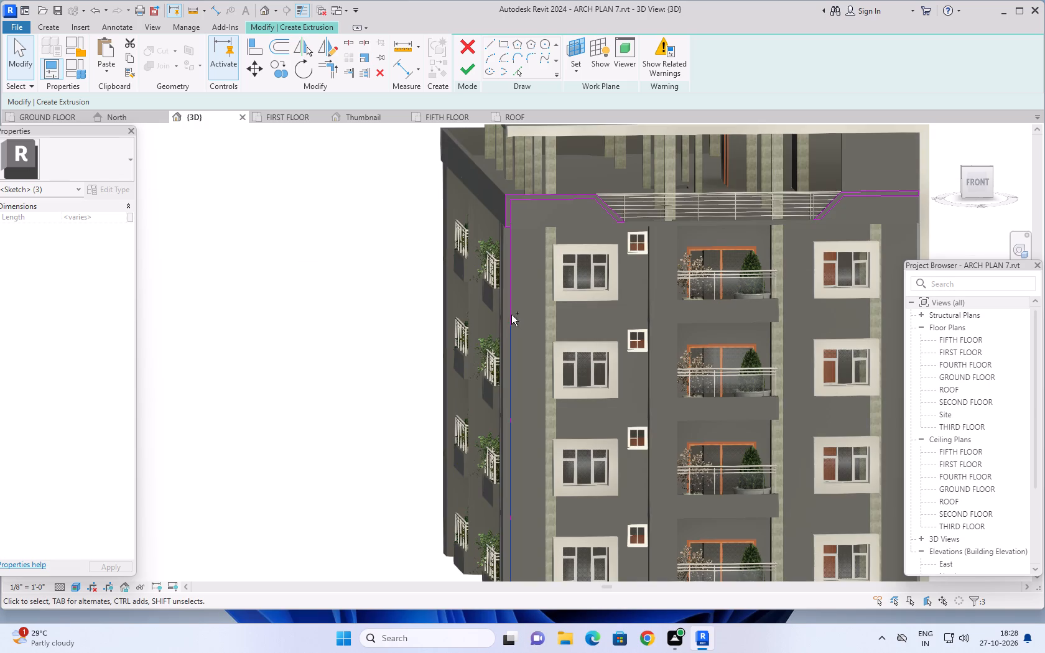
pyautogui.keyDown('ctrl'); pyautogui.click(509, 304); pyautogui.keyUp('ctrl')
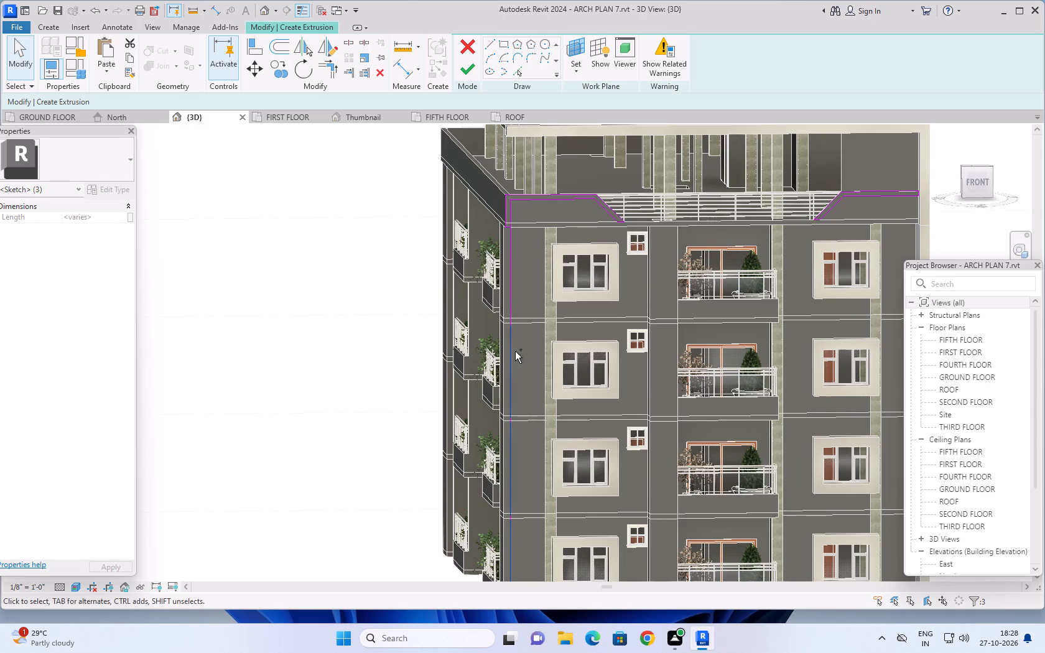
pyautogui.keyDown('ctrl'); pyautogui.click(511, 298); pyautogui.keyUp('ctrl')
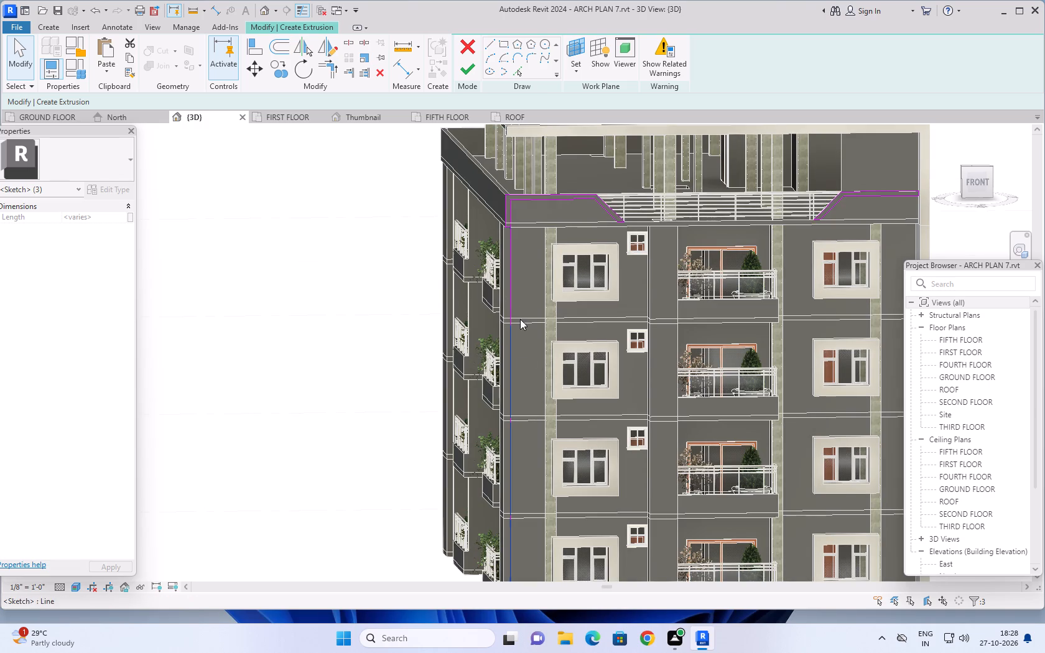
pyautogui.press('Delete')
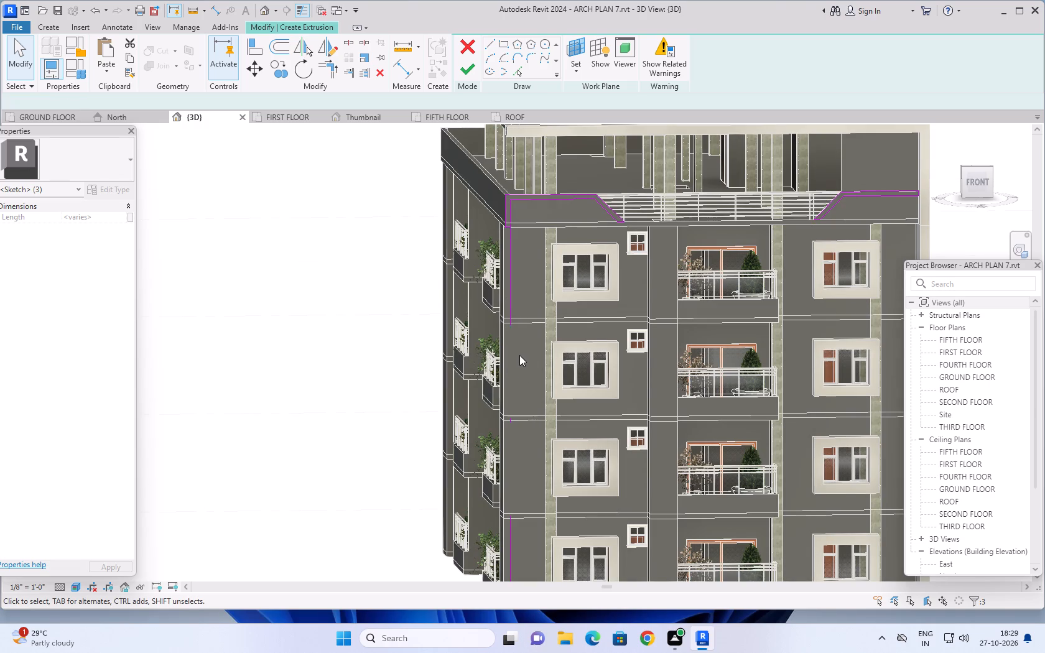
# Delete the remaining vertical border sketch lines along the facade's left-hand edge on the floors below the parapet.
pyautogui.scroll(3, 519, 351)
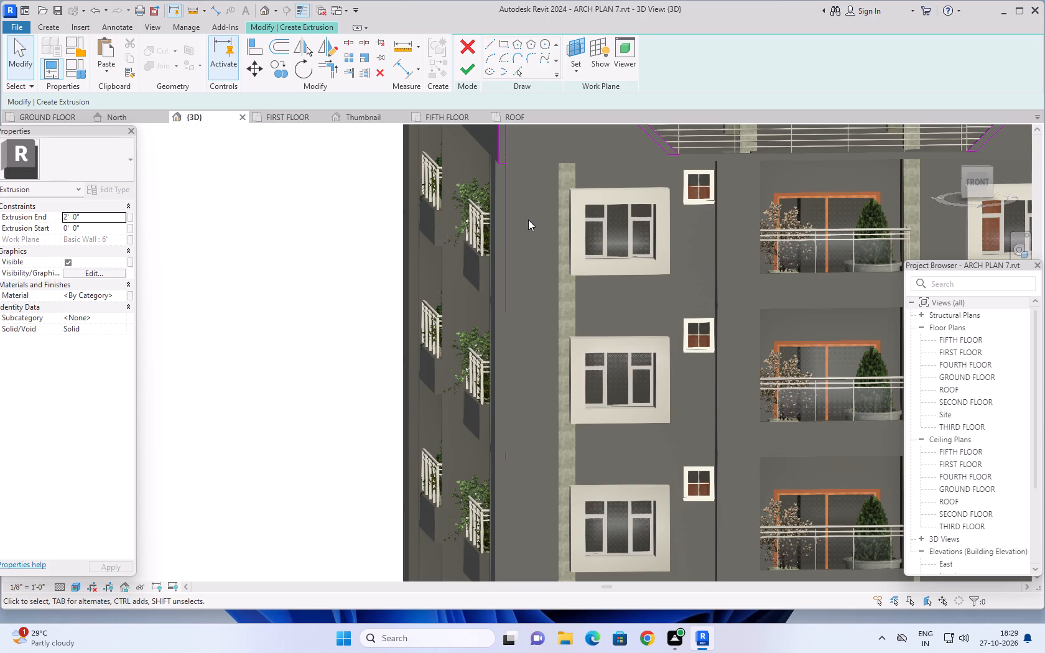
pyautogui.moveTo(525, 210); pyautogui.dragTo(501, 245)
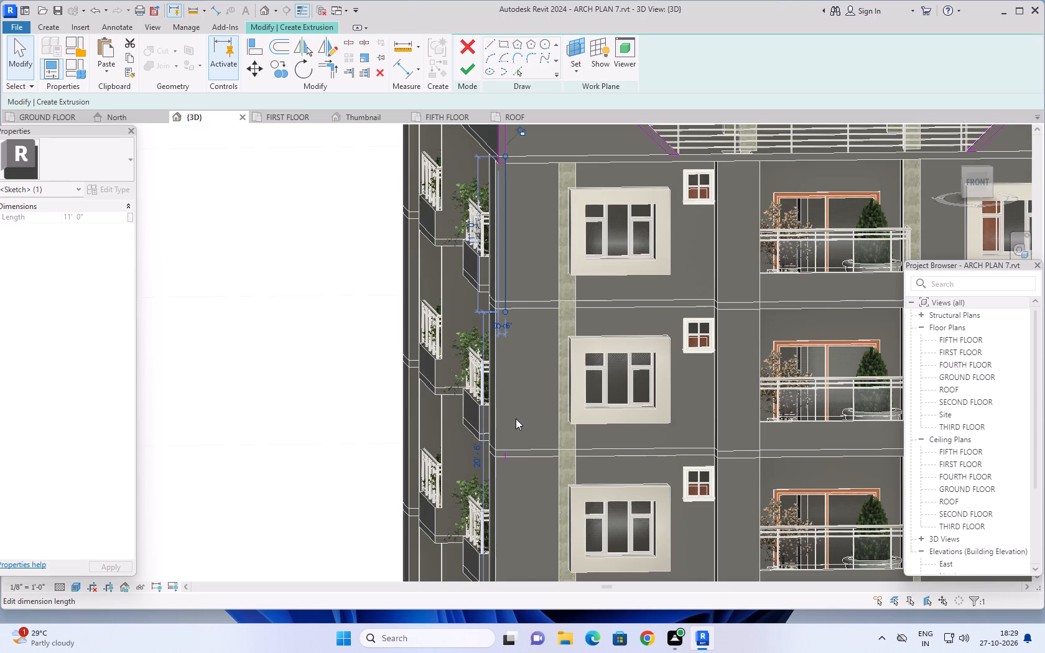
pyautogui.keyDown('ctrl'); pyautogui.moveTo(517, 438); pyautogui.dragTo(499, 461); pyautogui.keyUp('ctrl')
pyautogui.keyDown('ctrl'); pyautogui.moveTo(499, 461); pyautogui.dragTo(497, 465); pyautogui.keyUp('ctrl')
pyautogui.moveTo(506, 498); pyautogui.dragTo(507, 486, button='middle')
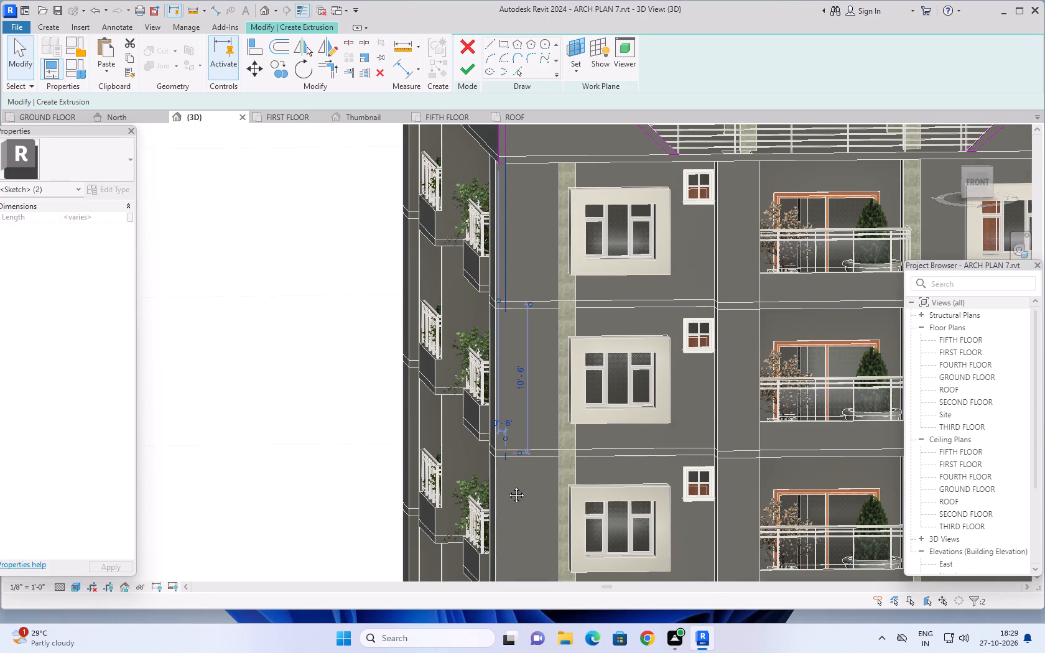
pyautogui.moveTo(507, 486); pyautogui.dragTo(508, 319, button='middle')
pyautogui.keyDown('ctrl'); pyautogui.moveTo(524, 411); pyautogui.dragTo(506, 441); pyautogui.keyUp('ctrl')
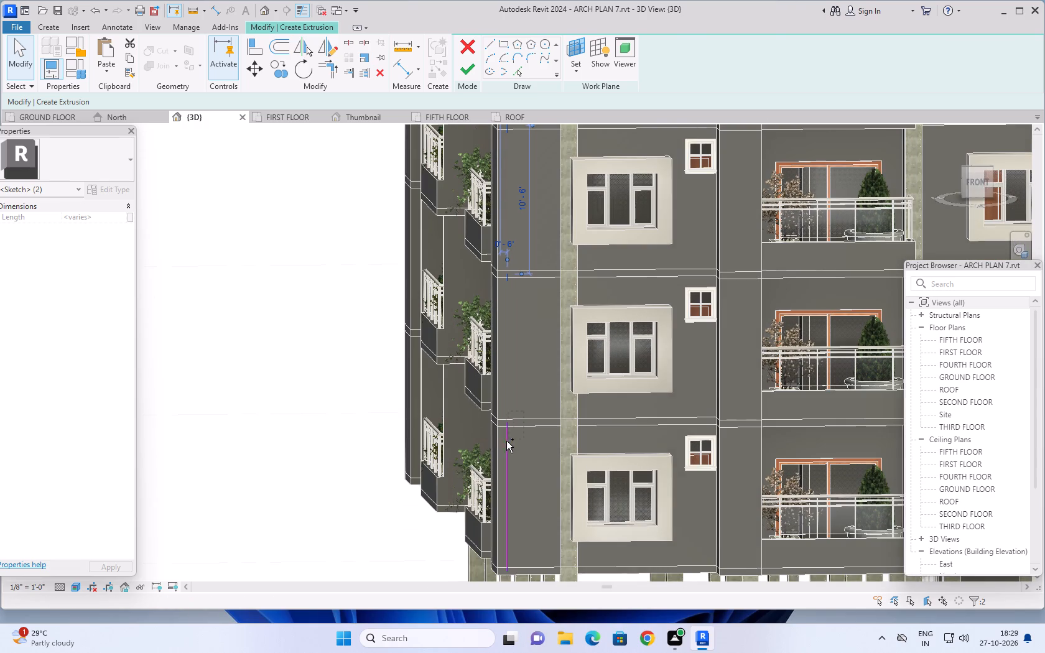
pyautogui.keyDown('ctrl'); pyautogui.moveTo(506, 441); pyautogui.dragTo(499, 452); pyautogui.keyUp('ctrl')
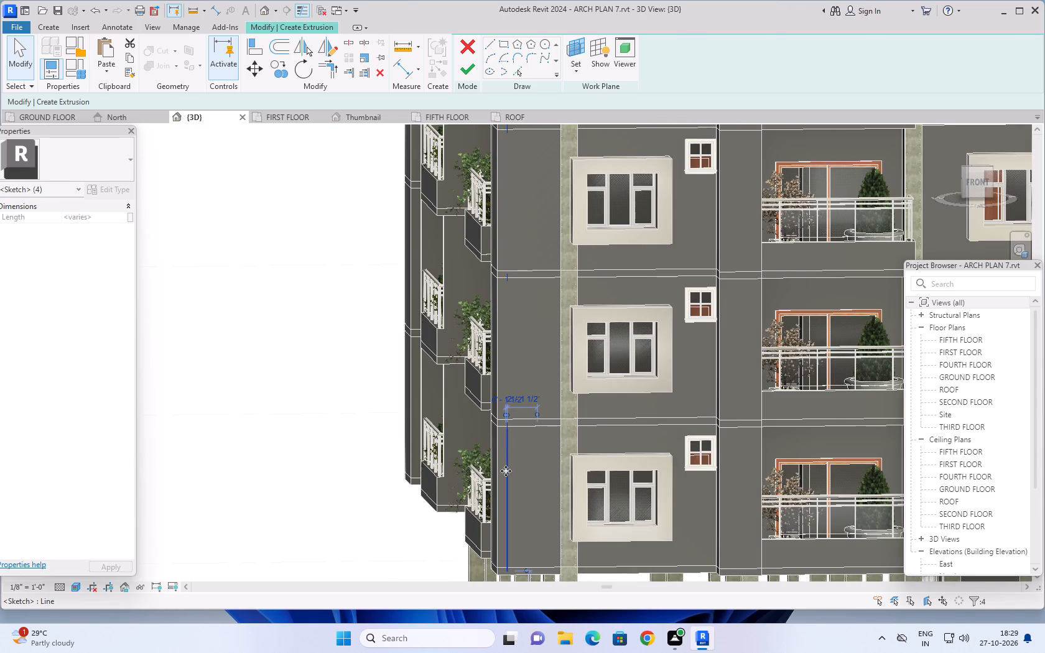
pyautogui.press('Delete')
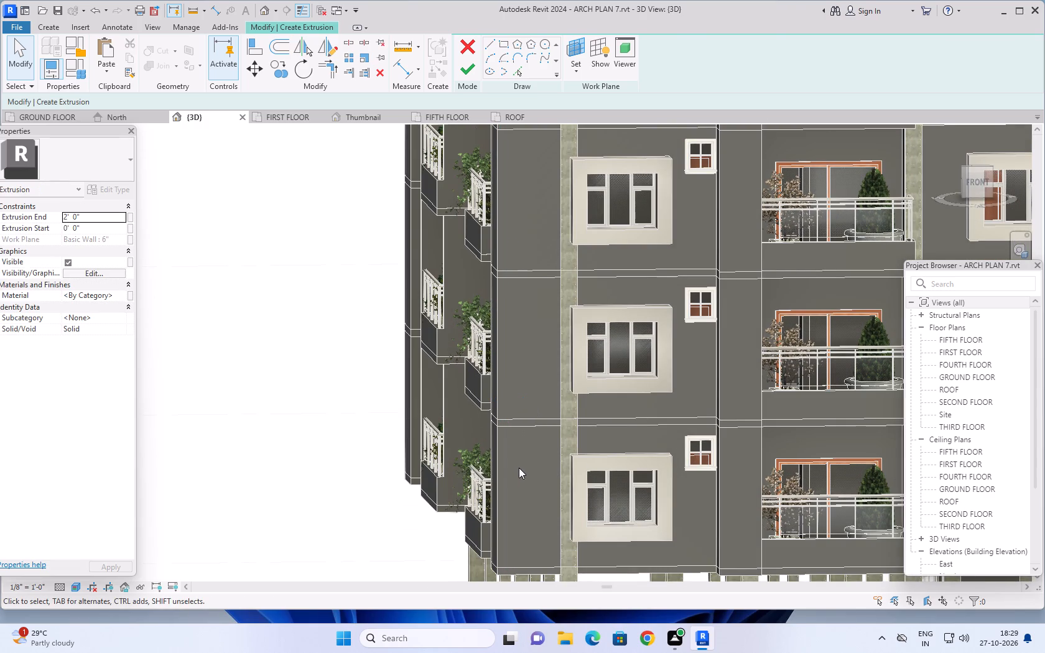
# Draw a 6" vertical line extending the left-hand border's inner line down to the end of its short bottom line.
pyautogui.scroll(-3, 519, 404)
pyautogui.moveTo(526, 264); pyautogui.dragTo(508, 352, button='middle')
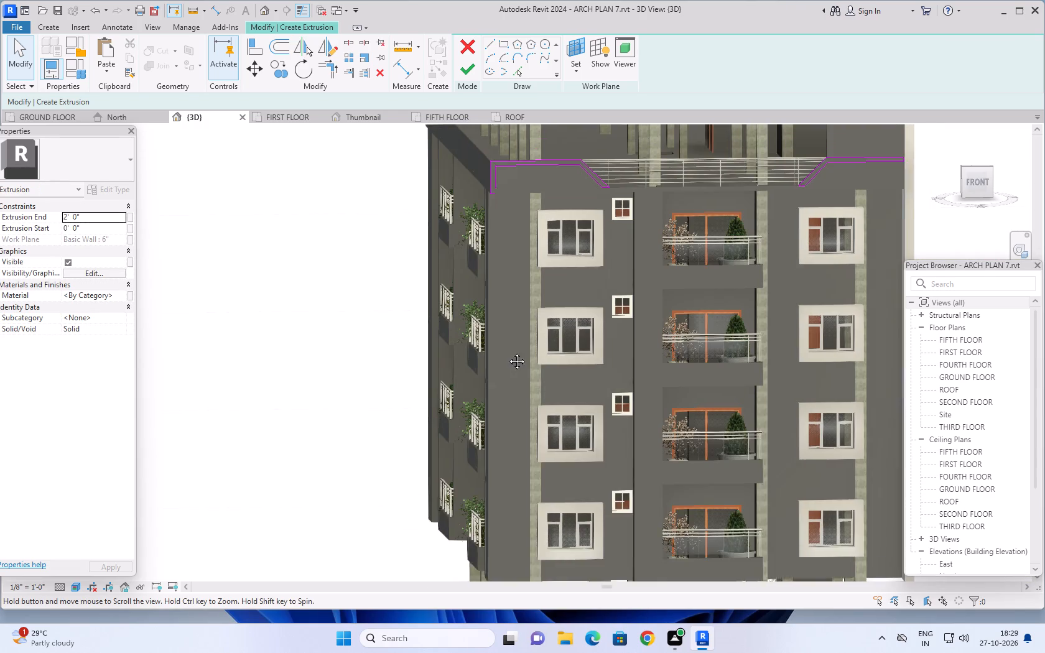
pyautogui.moveTo(508, 352); pyautogui.dragTo(500, 456, button='middle')
pyautogui.scroll(4, 485, 305)
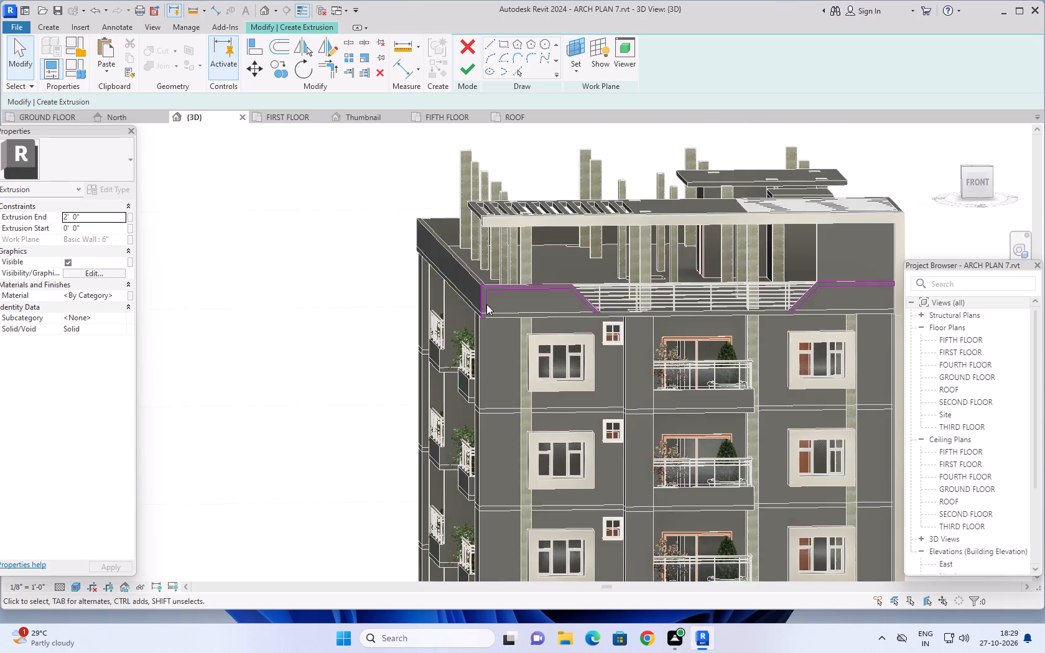
pyautogui.scroll(5, 492, 319)
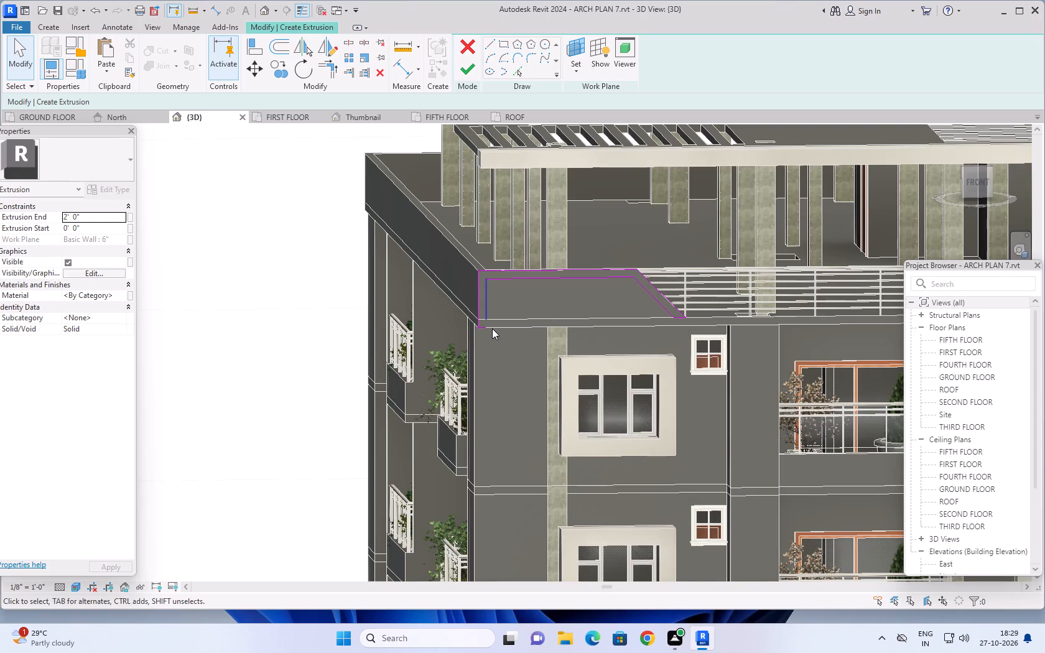
pyautogui.scroll(3, 492, 328)
pyautogui.click(491, 43)
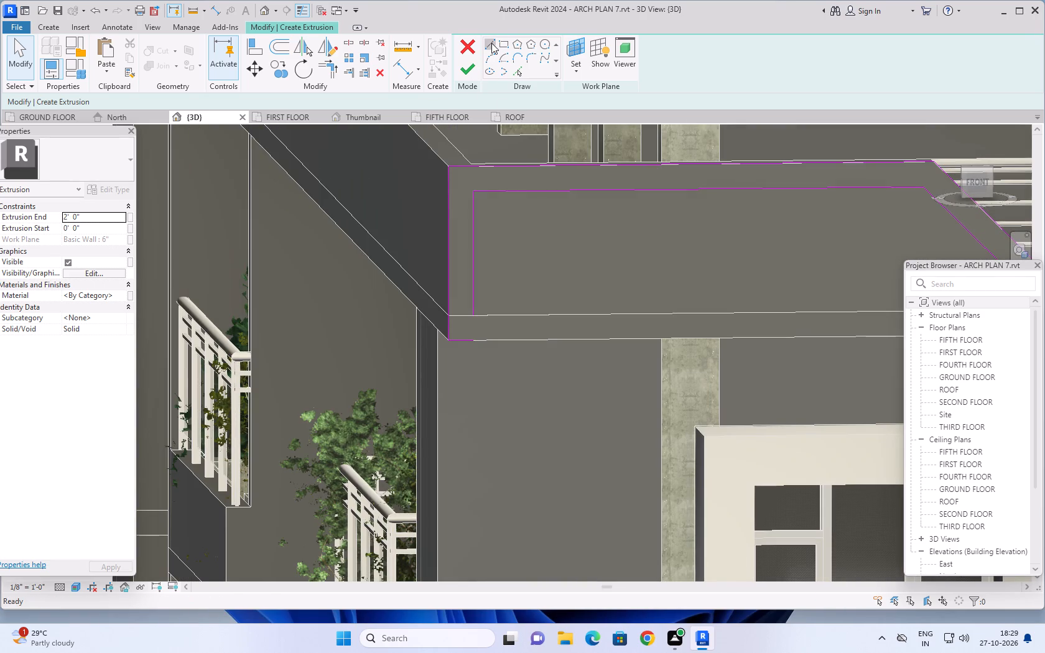
pyautogui.click(474, 318)
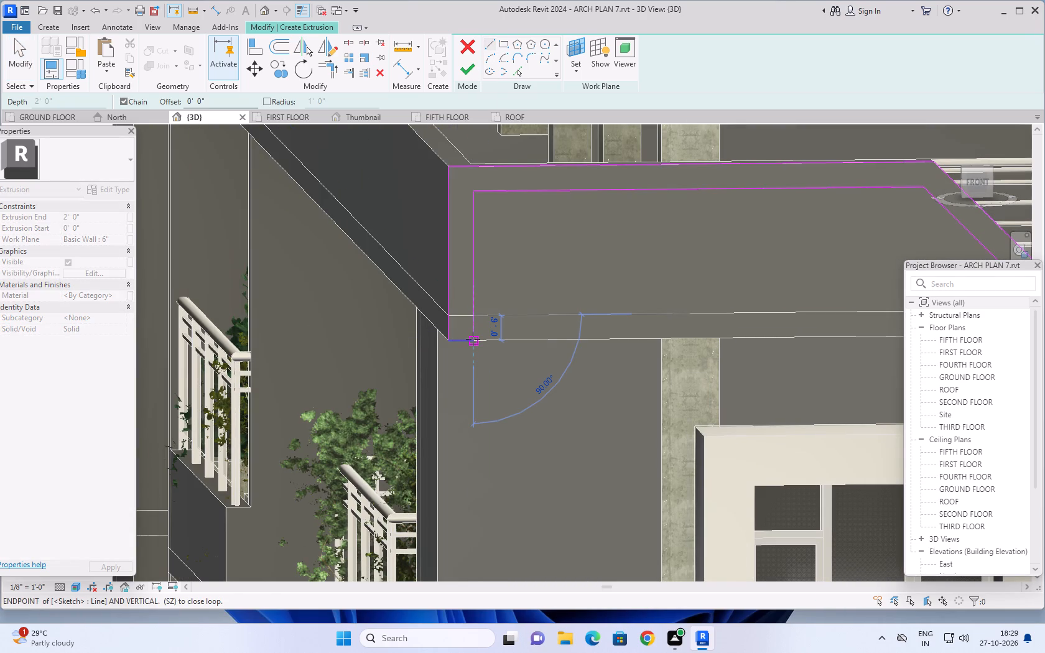
pyautogui.click(473, 339)
pyautogui.press('Escape')
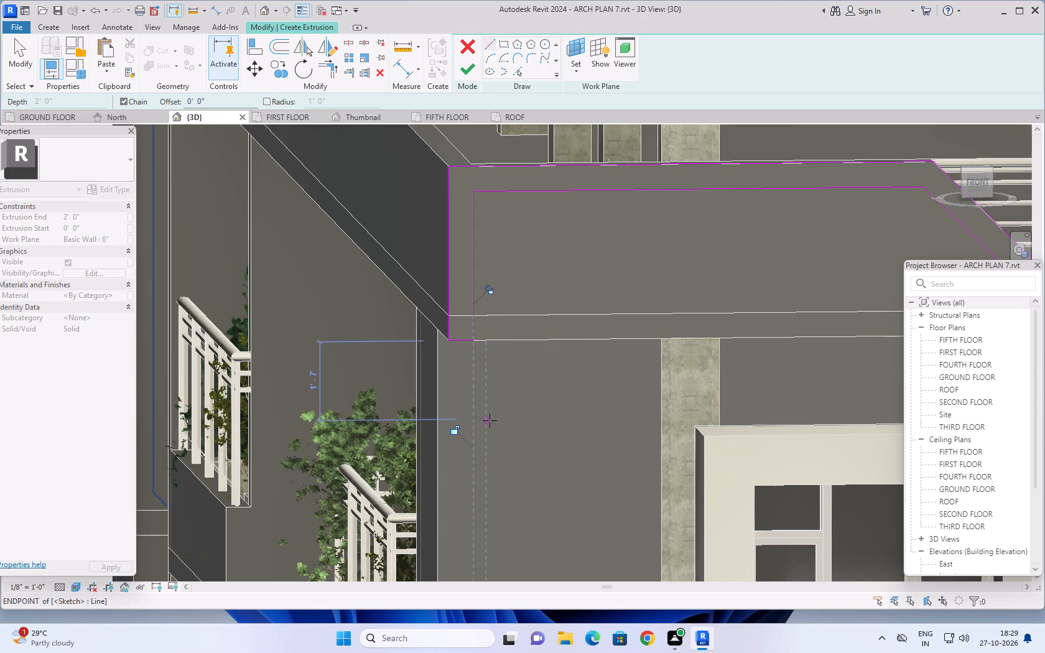
pyautogui.press('Escape')
pyautogui.press('Escape')
# Set the extrusion's work plane to the front face of the 9" wall beneath the left-hand parapet.
pyautogui.scroll(-4, 497, 430)
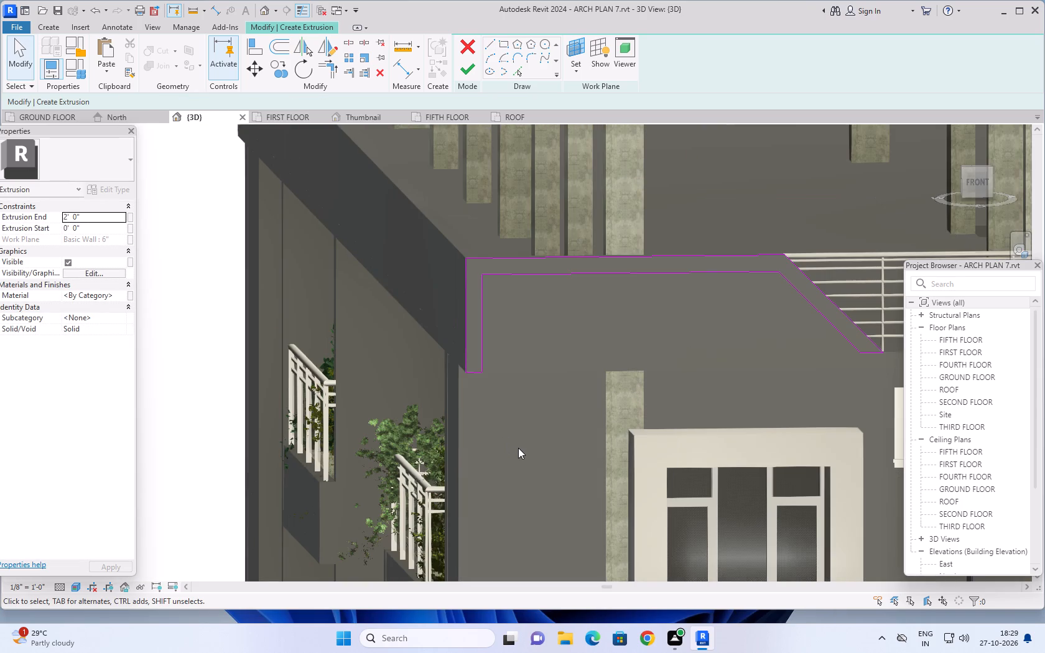
pyautogui.moveTo(518, 445); pyautogui.dragTo(511, 344, button='middle')
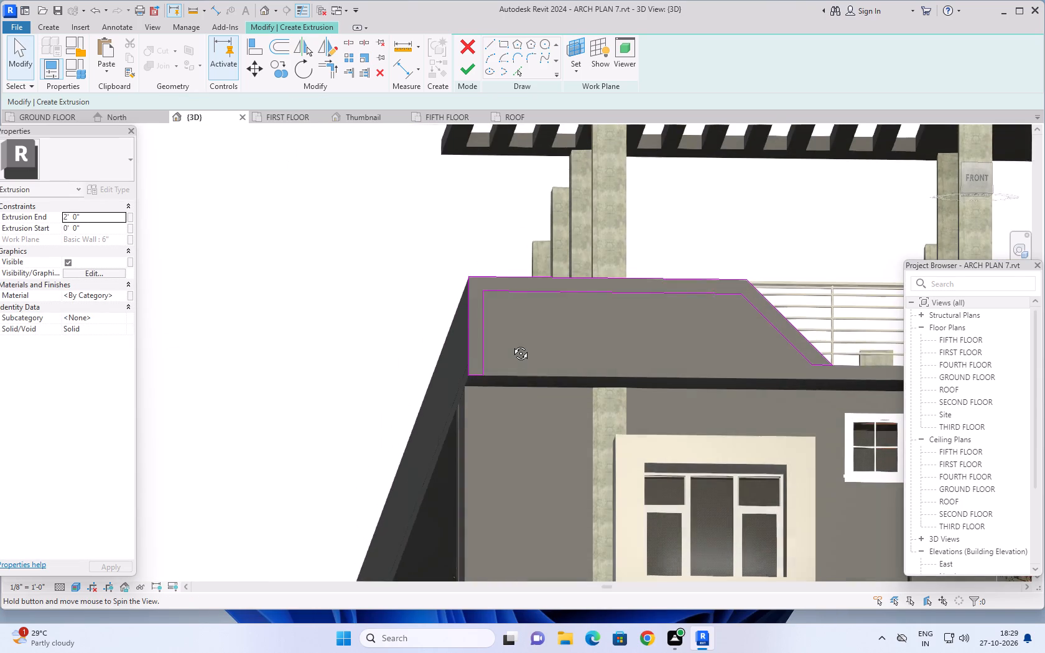
pyautogui.moveTo(511, 344); pyautogui.dragTo(499, 369, button='middle')
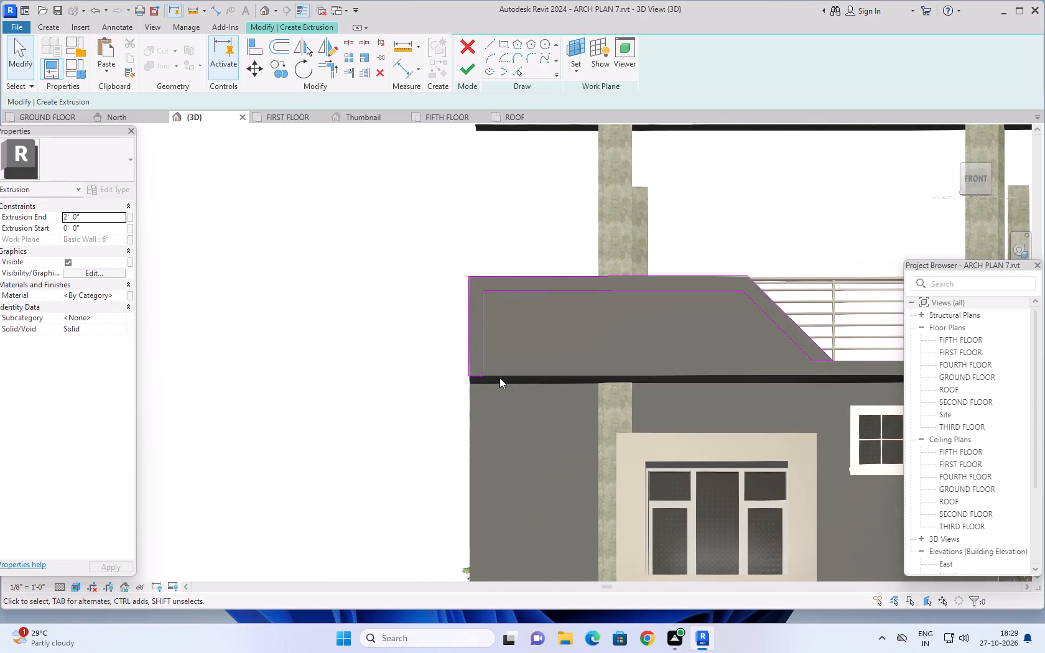
pyautogui.scroll(-3, 508, 415)
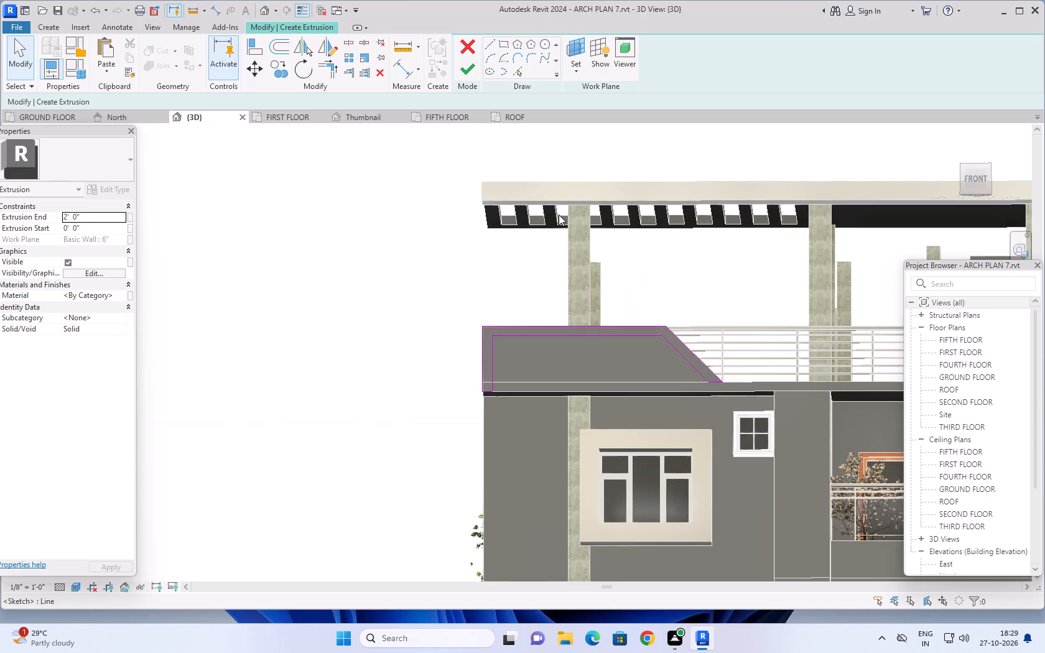
pyautogui.click(574, 72)
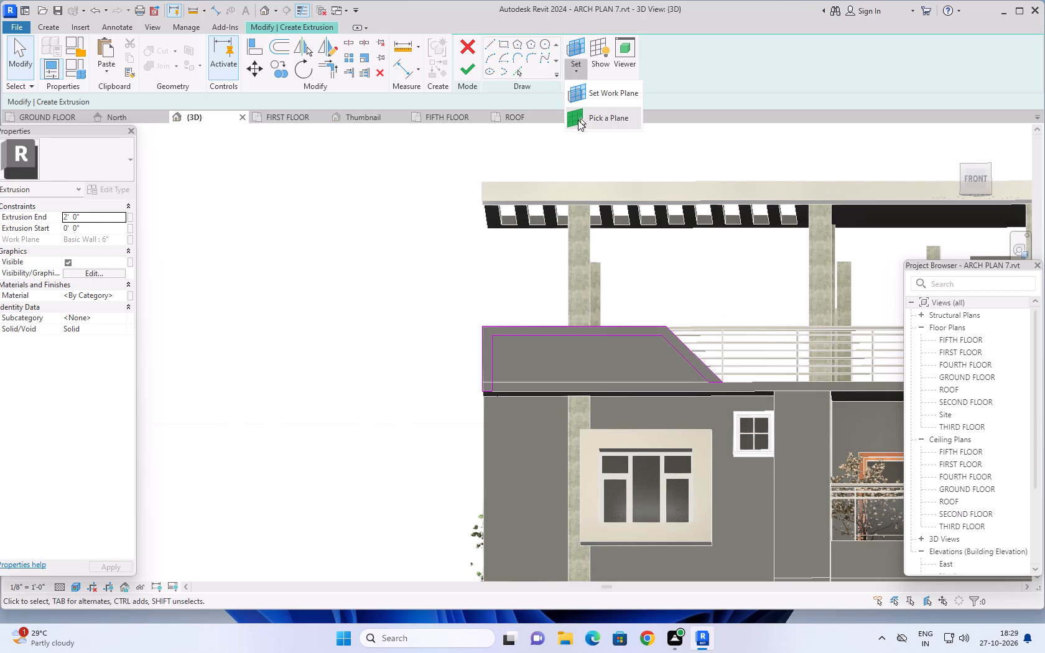
pyautogui.click(578, 120)
pyautogui.click(518, 442)
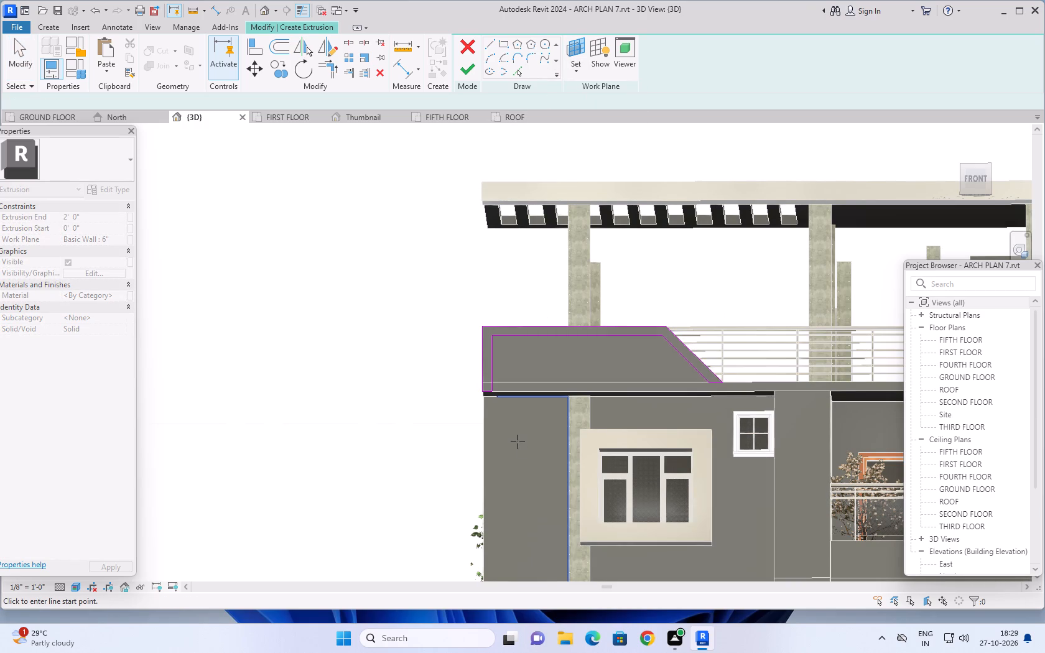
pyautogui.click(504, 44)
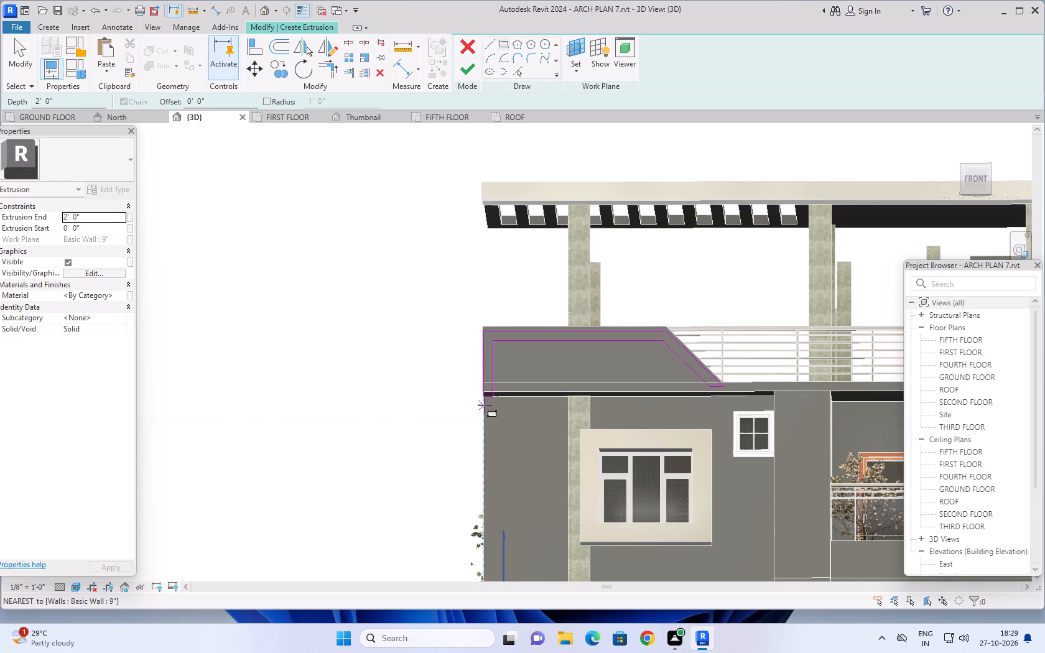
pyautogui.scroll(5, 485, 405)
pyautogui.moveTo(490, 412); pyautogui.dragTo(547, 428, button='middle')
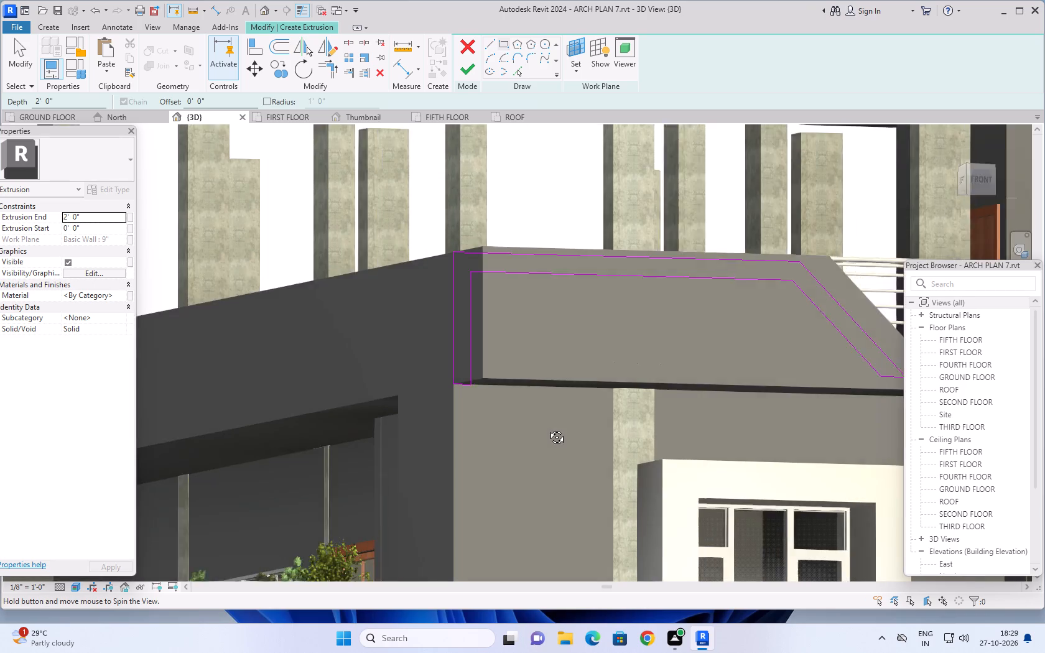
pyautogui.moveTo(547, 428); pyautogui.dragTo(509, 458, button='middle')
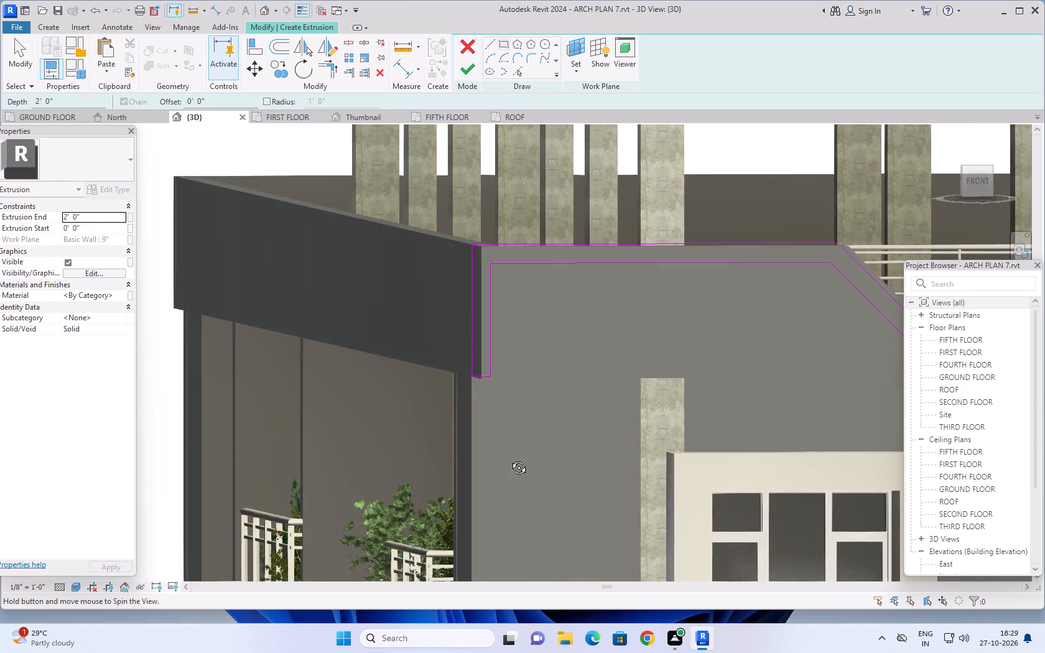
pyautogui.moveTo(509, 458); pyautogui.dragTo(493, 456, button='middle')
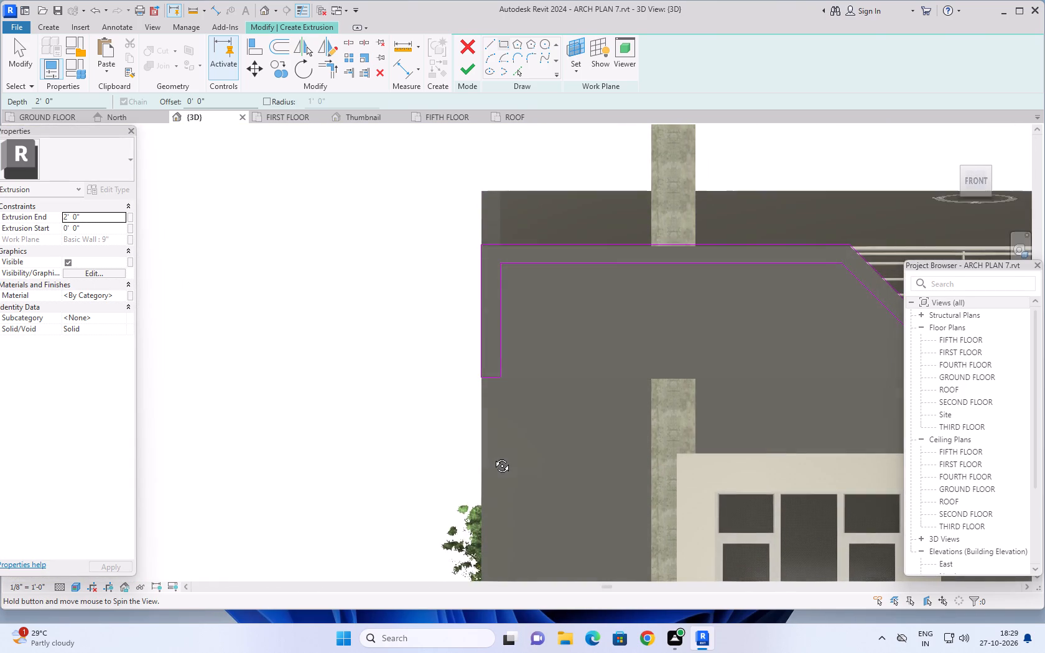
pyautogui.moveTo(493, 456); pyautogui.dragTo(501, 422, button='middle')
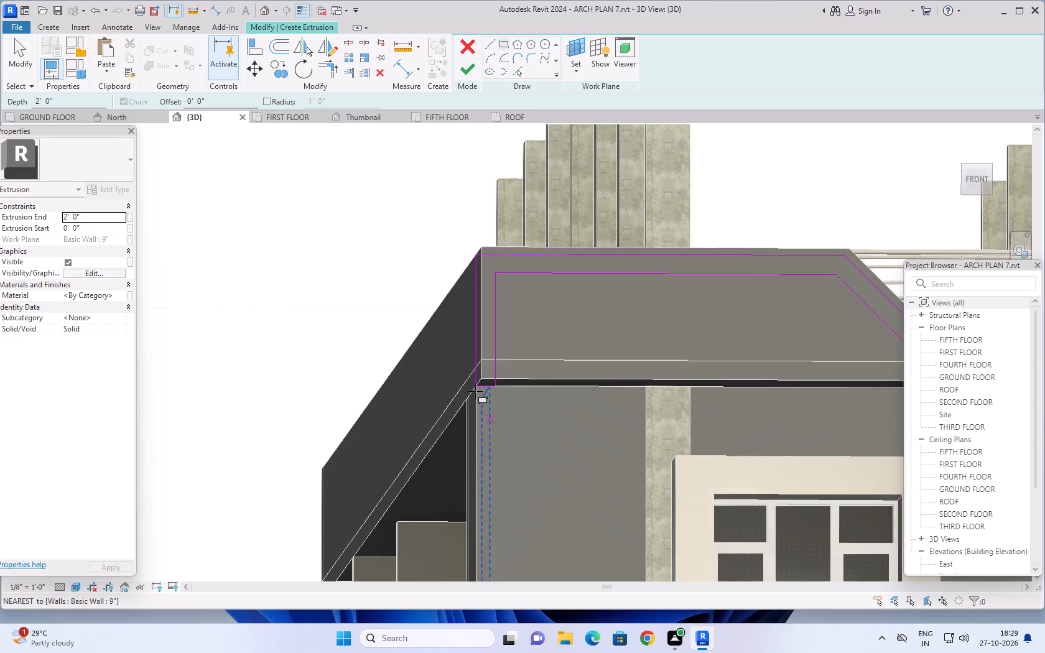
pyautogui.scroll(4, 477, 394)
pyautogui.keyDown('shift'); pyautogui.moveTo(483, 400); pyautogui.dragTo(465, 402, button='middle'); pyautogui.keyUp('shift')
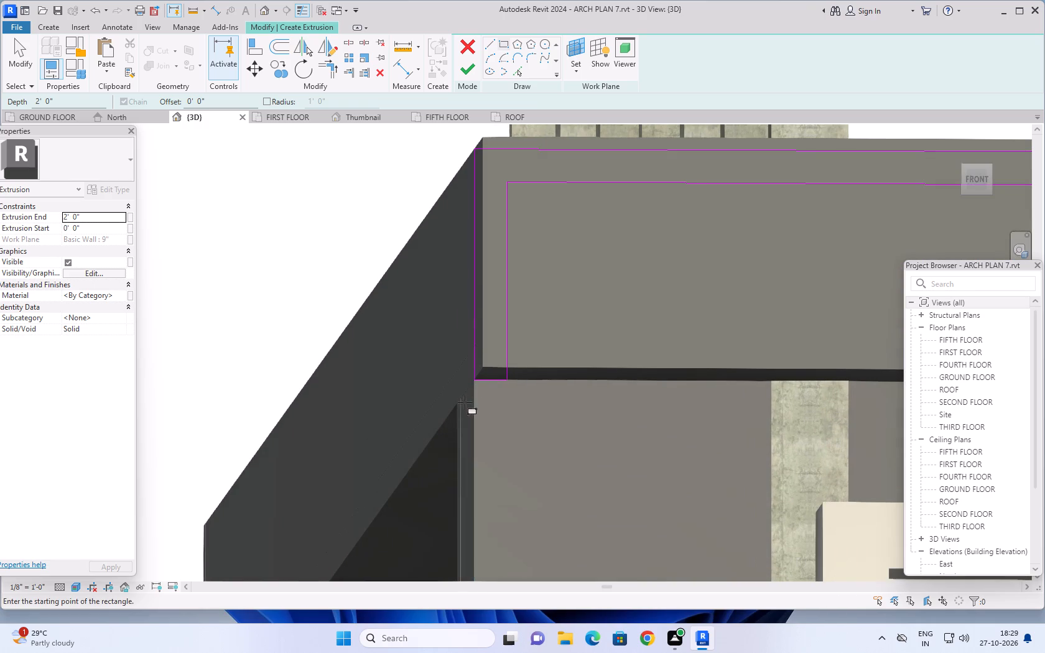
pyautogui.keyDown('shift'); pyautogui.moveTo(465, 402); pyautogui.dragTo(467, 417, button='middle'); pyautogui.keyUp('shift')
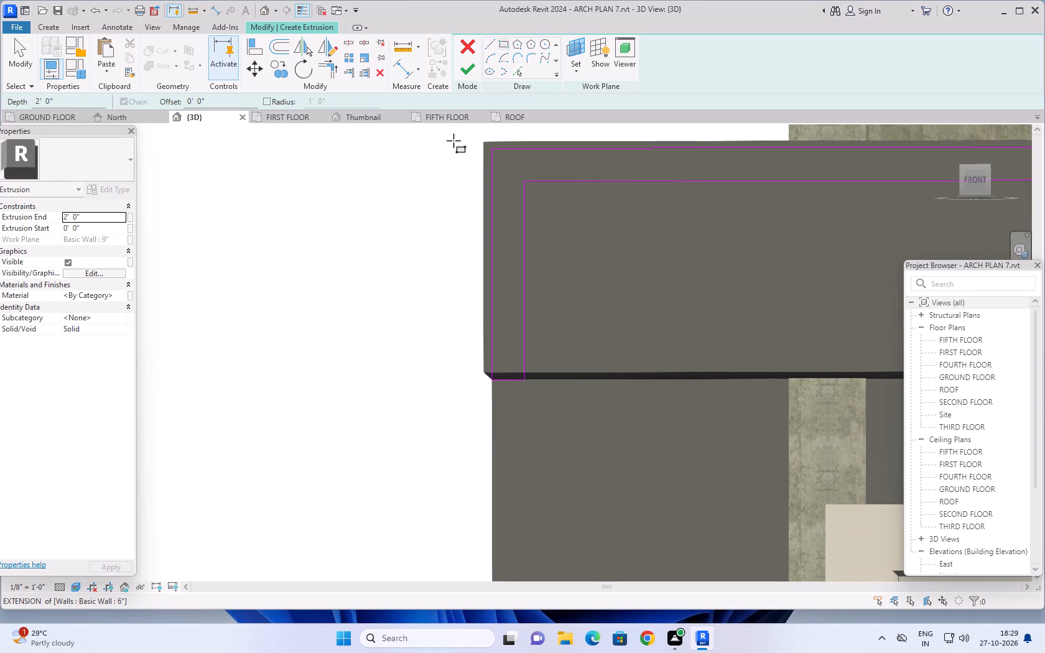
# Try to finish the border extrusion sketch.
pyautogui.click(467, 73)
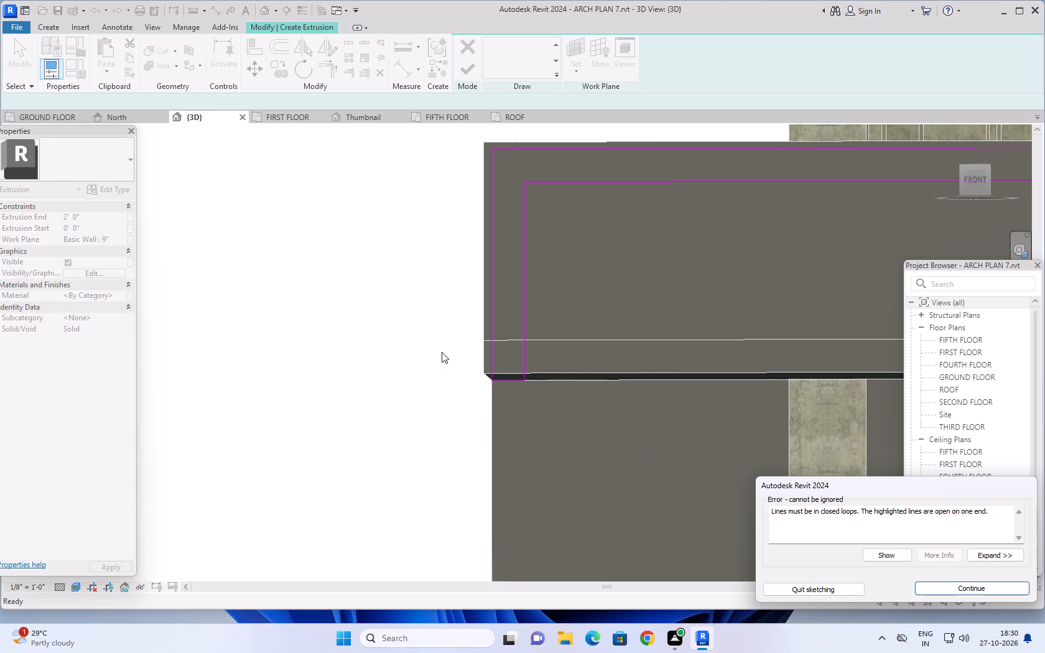
# Inspect the left-hand parapet's border sketch, from its lower end to its sloped end, for open line ends.
pyautogui.keyDown('shift'); pyautogui.moveTo(442, 352); pyautogui.dragTo(451, 434, button='middle'); pyautogui.keyUp('shift')
pyautogui.keyDown('shift'); pyautogui.scroll(-1, 442, 356); pyautogui.keyUp('shift')
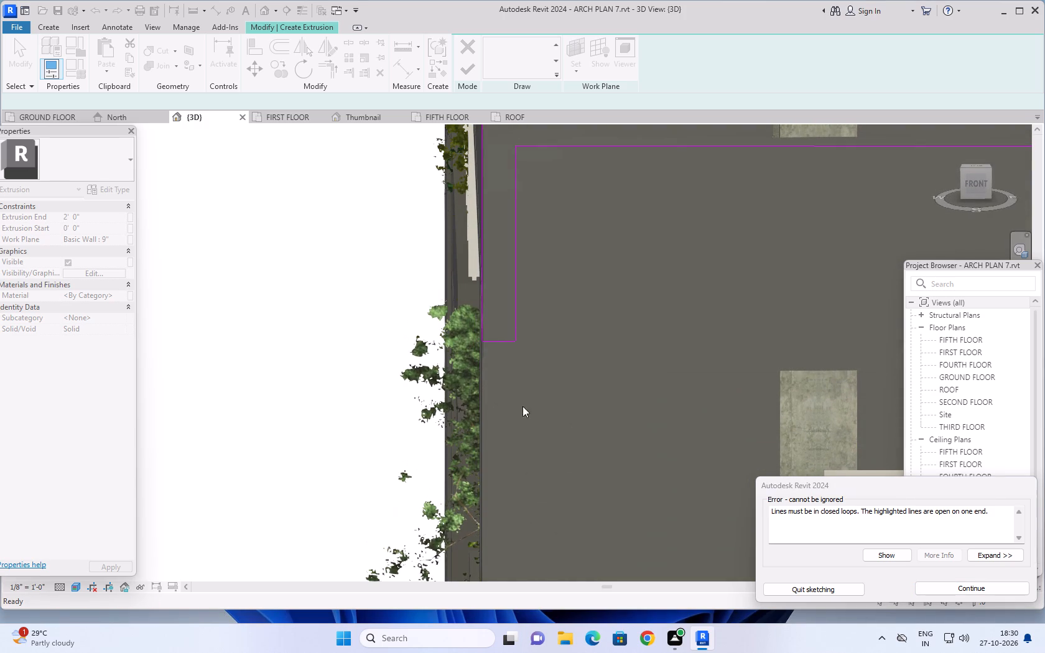
pyautogui.scroll(-5, 684, 345)
pyautogui.moveTo(677, 302); pyautogui.dragTo(651, 295, button='middle')
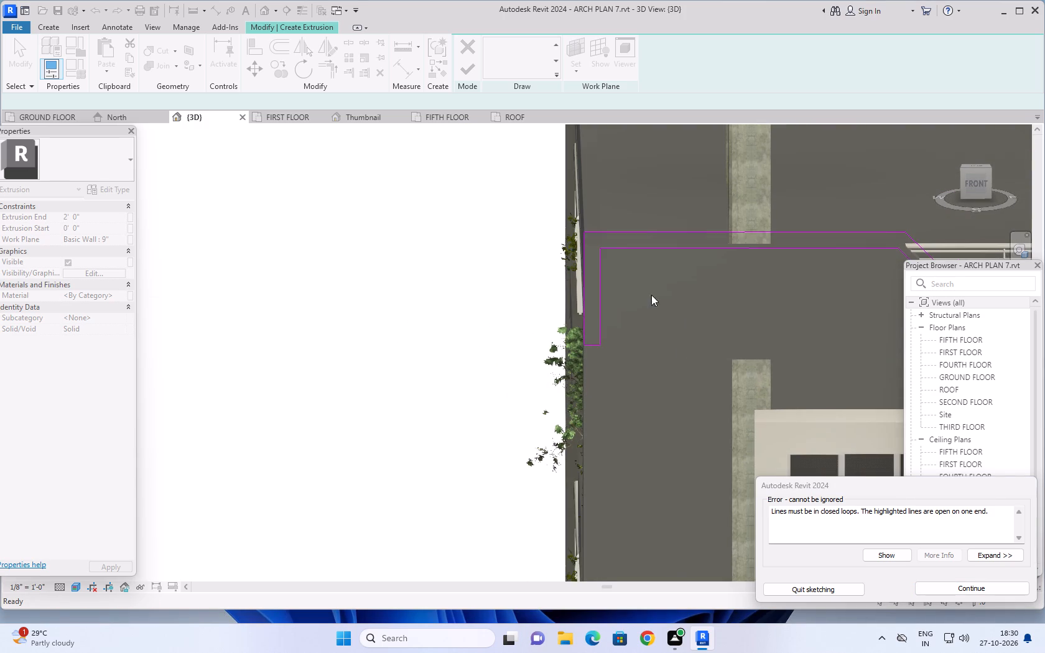
pyautogui.moveTo(651, 295); pyautogui.dragTo(541, 257, button='middle')
pyautogui.scroll(1, 836, 285)
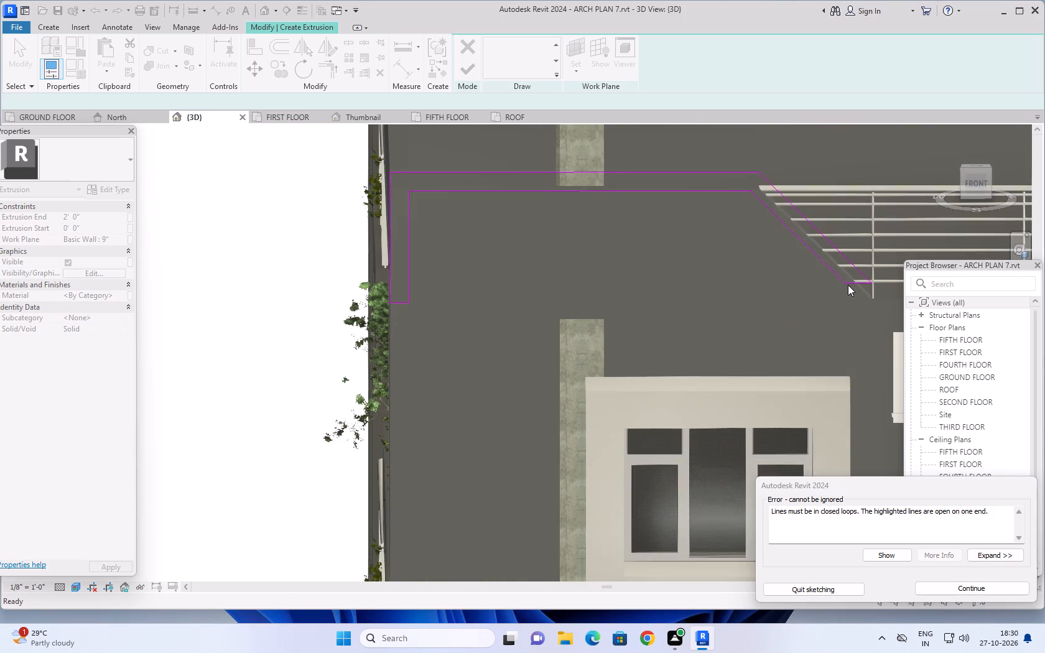
pyautogui.scroll(1, 848, 285)
pyautogui.press('Escape')
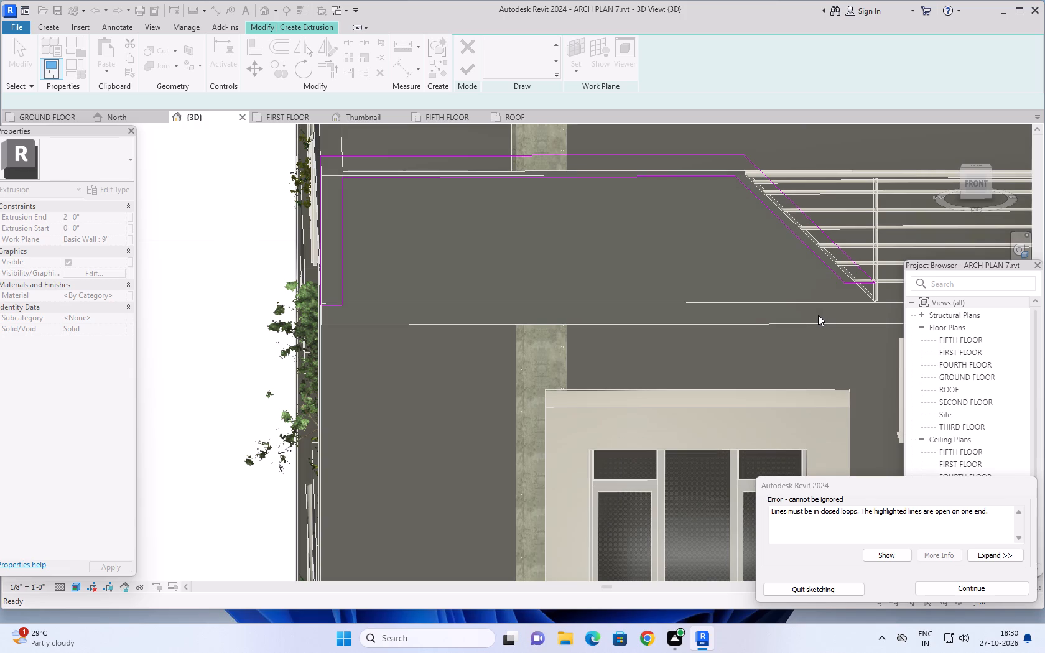
pyautogui.press('Escape')
pyautogui.scroll(-2, 763, 271)
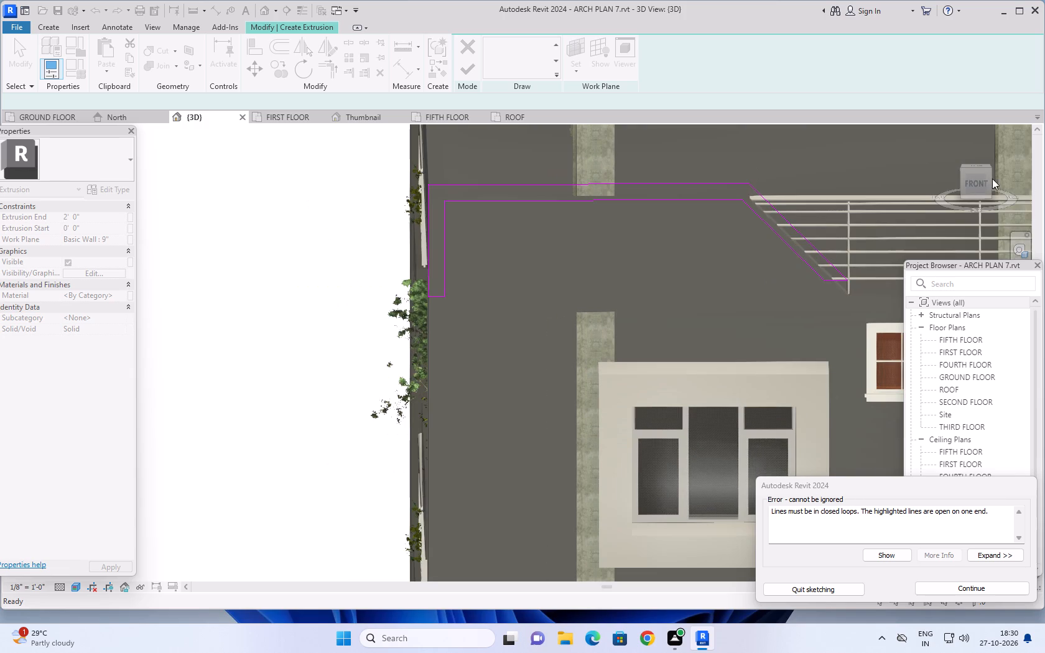
pyautogui.click(978, 184)
pyautogui.click(977, 182)
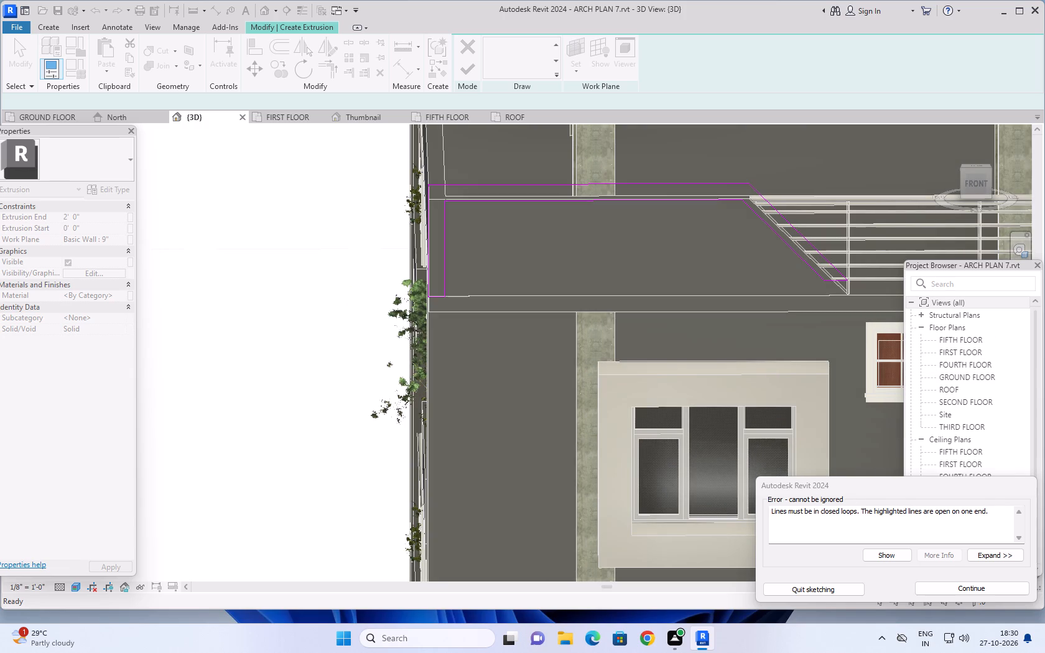
pyautogui.scroll(-3, 899, 539)
pyautogui.scroll(-3, 901, 486)
pyautogui.click(970, 588)
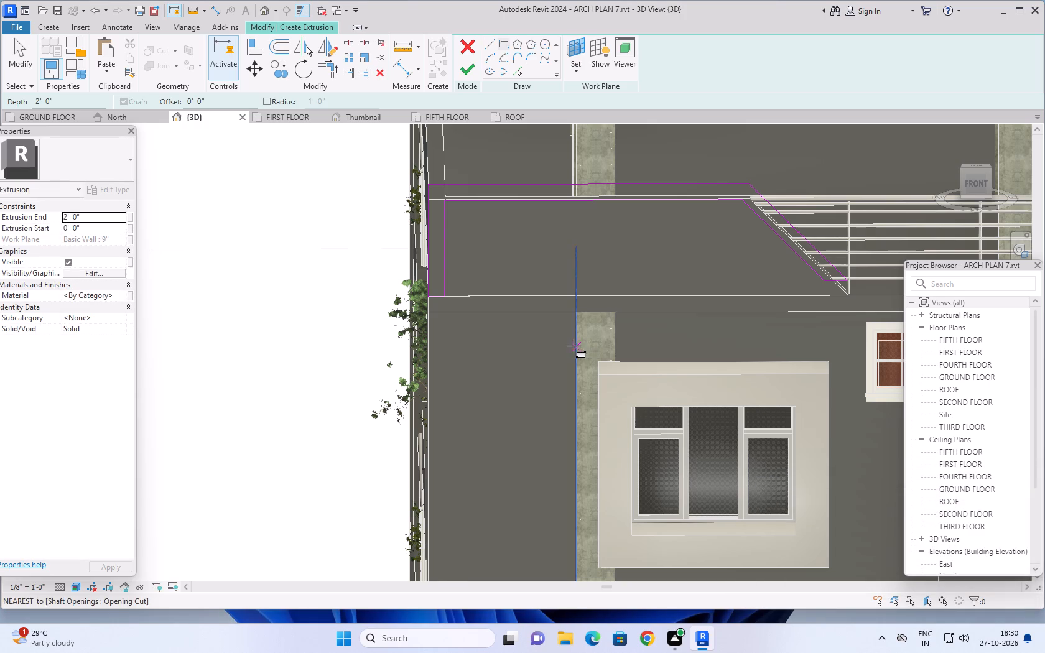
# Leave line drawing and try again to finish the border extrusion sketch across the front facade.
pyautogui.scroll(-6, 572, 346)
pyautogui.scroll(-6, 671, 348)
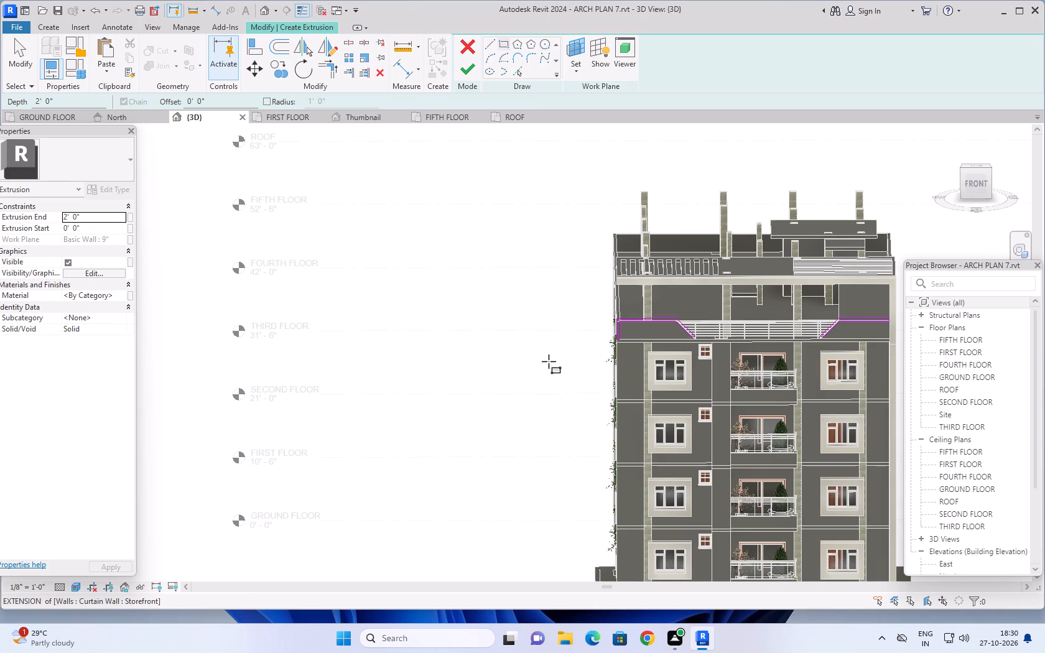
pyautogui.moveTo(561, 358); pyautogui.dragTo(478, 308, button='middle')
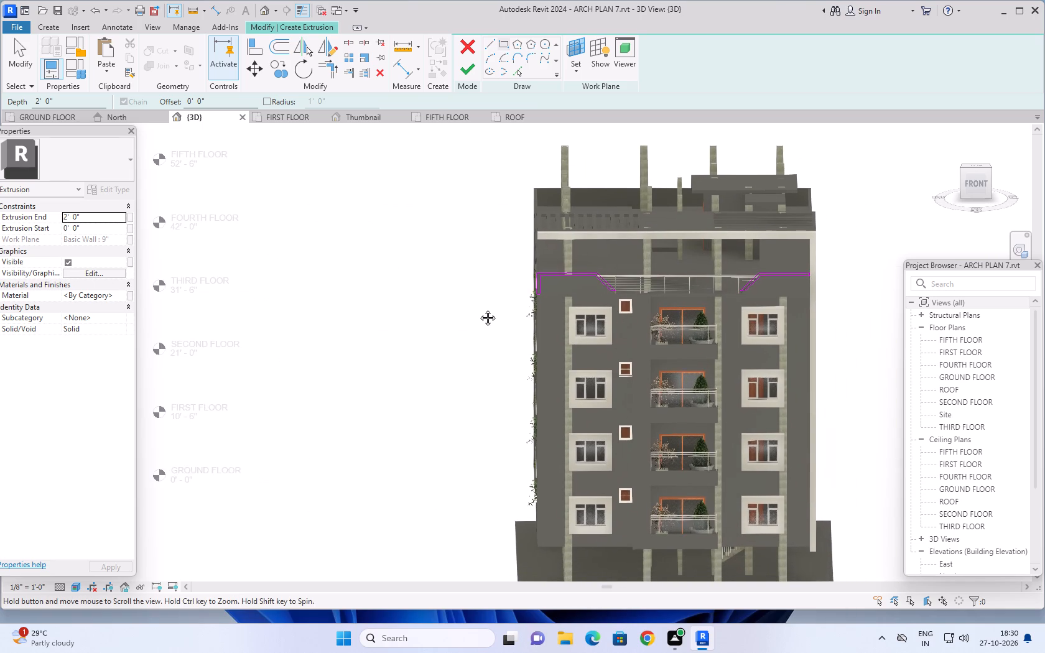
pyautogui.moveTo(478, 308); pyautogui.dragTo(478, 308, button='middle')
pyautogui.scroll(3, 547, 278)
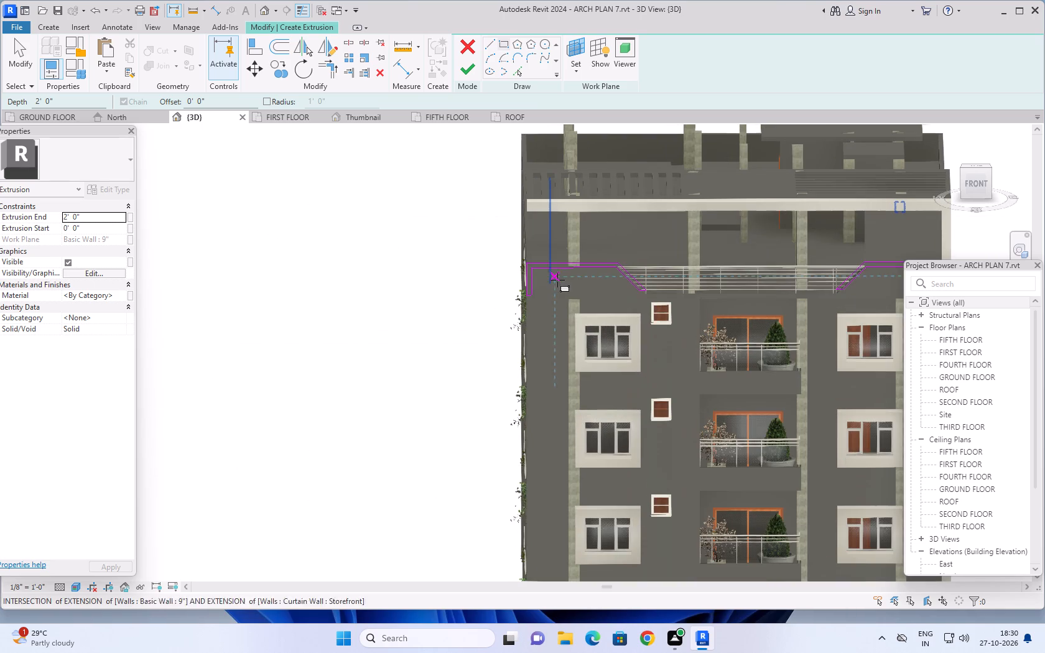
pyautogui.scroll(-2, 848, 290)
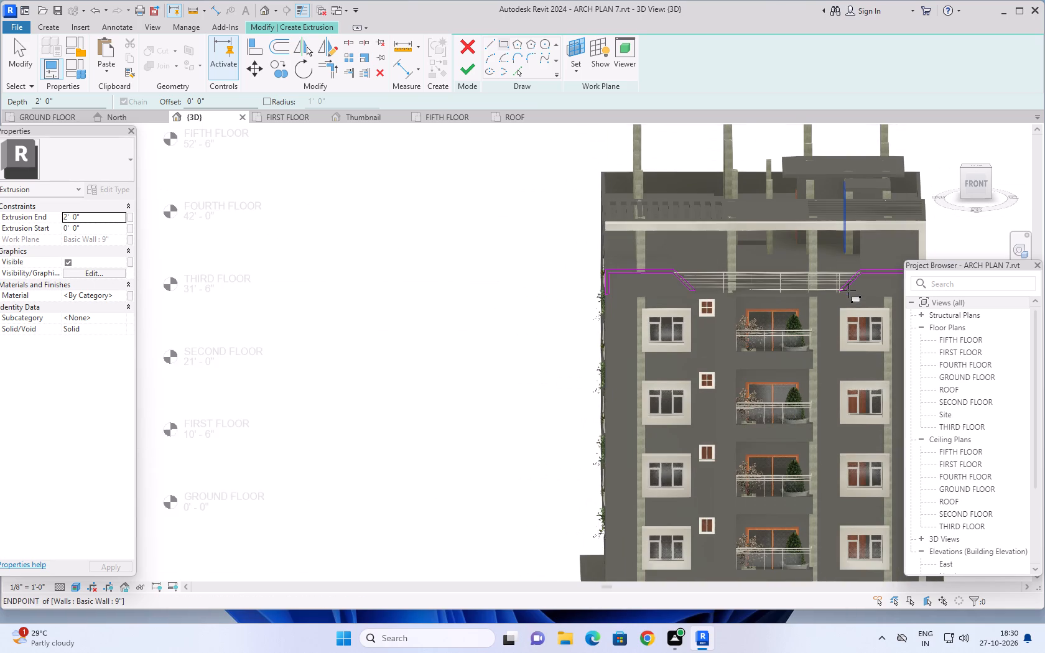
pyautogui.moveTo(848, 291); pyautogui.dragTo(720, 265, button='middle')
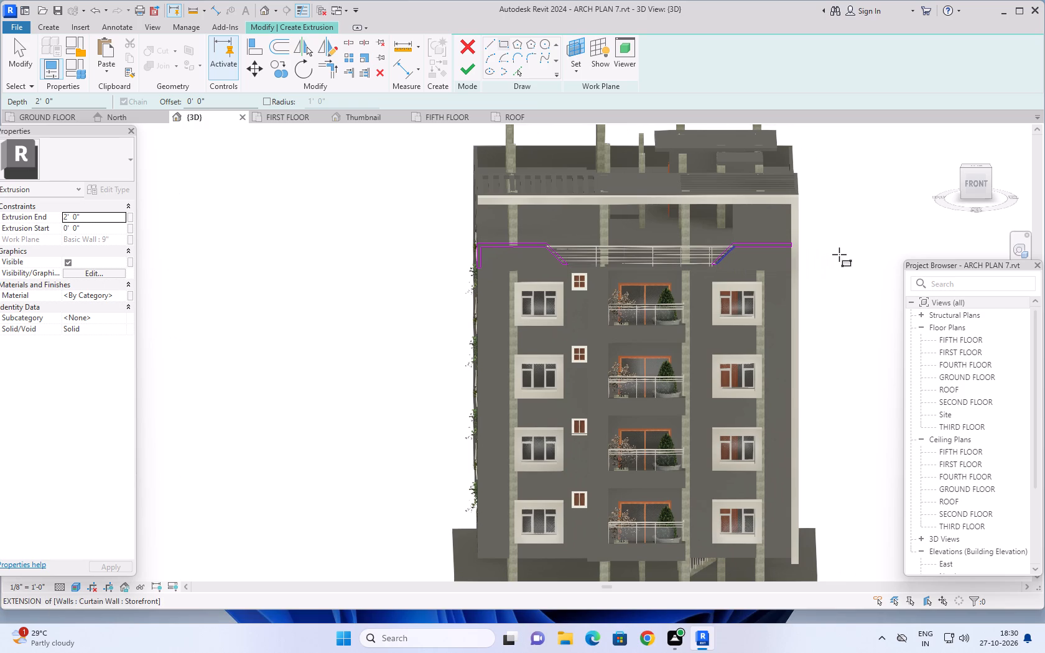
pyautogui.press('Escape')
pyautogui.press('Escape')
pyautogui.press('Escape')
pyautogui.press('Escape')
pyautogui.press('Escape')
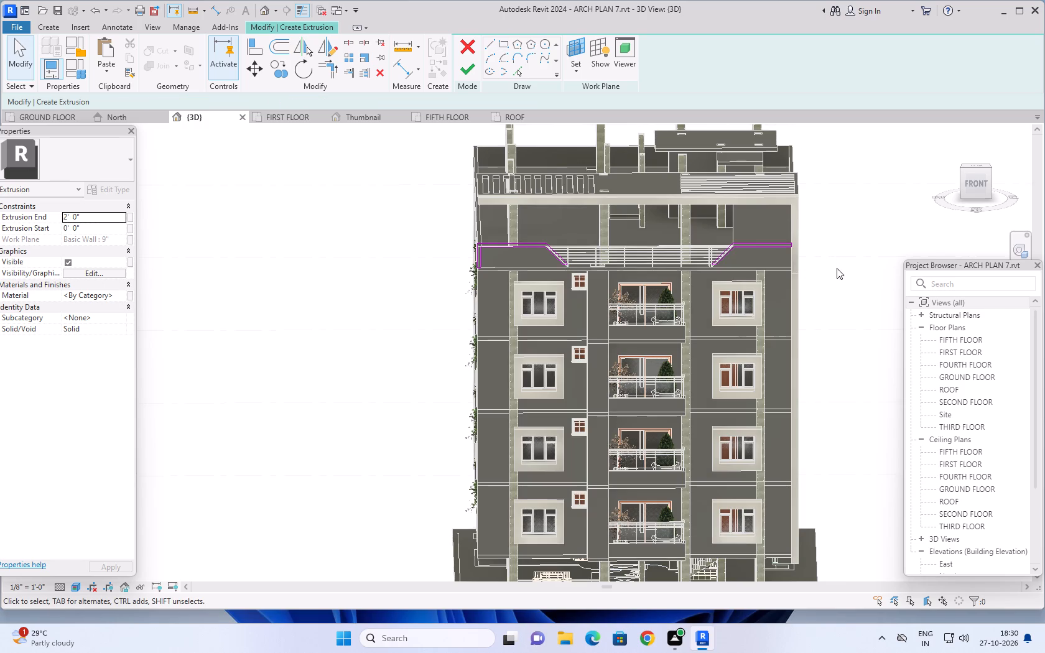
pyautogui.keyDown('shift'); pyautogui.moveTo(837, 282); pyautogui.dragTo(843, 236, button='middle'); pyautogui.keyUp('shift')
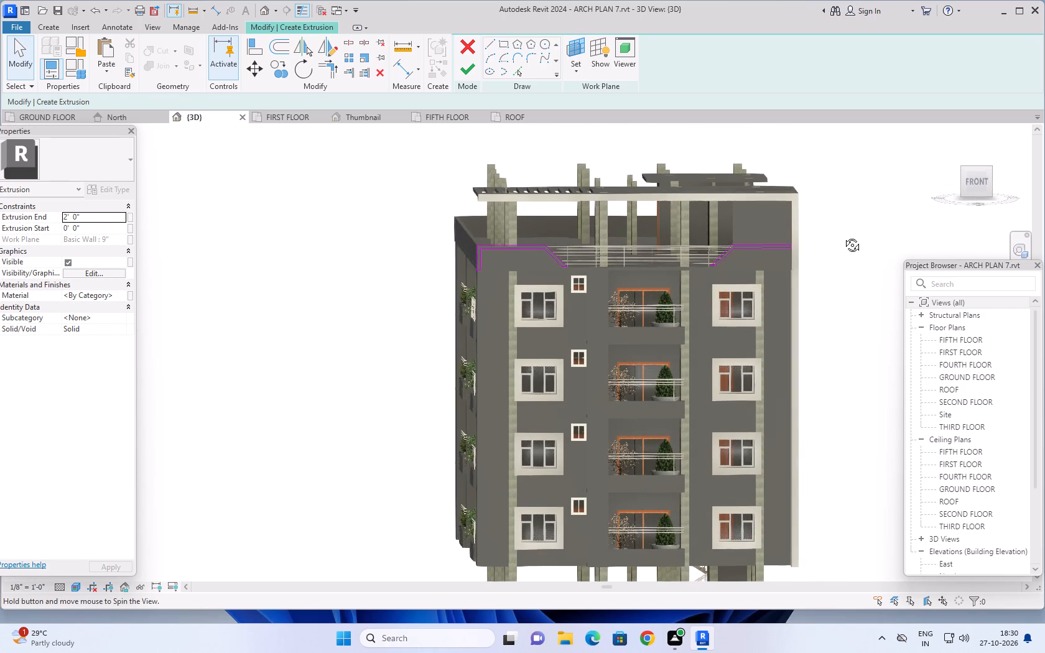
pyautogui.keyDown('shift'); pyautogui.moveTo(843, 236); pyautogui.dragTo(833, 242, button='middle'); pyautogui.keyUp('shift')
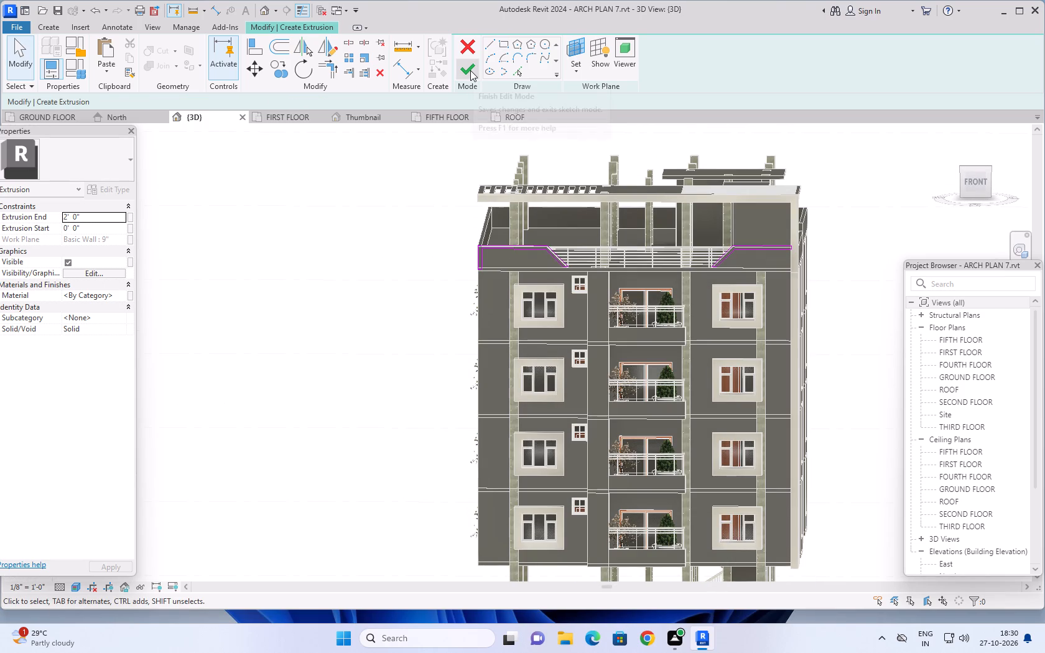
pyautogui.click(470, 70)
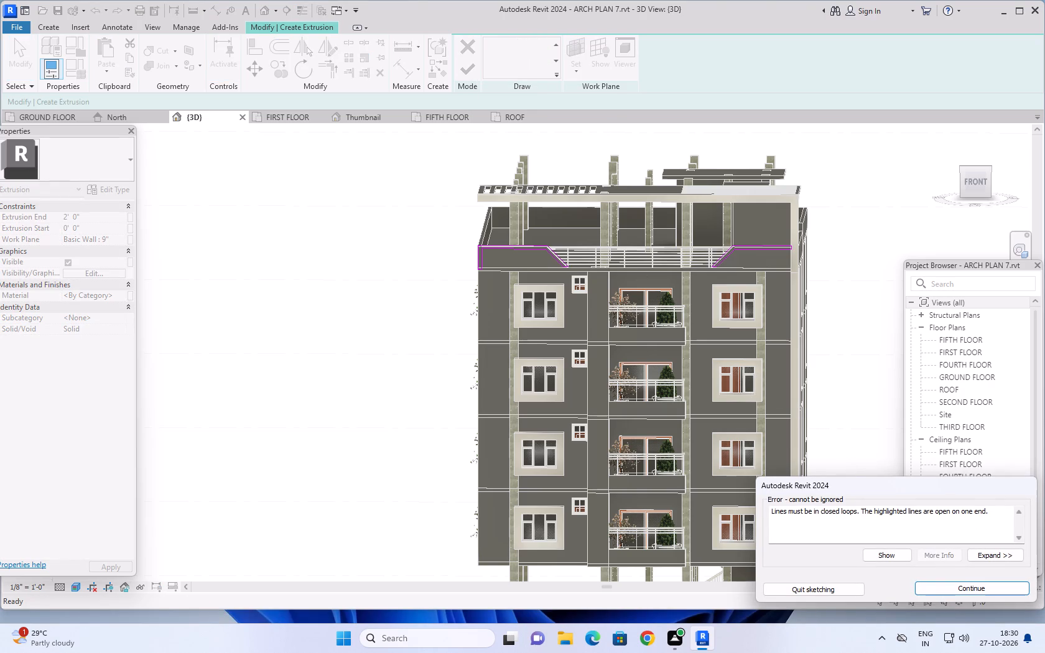
# Show the highlighted open-ended sketch line and examine its position on the terrace railing.
pyautogui.click(885, 554)
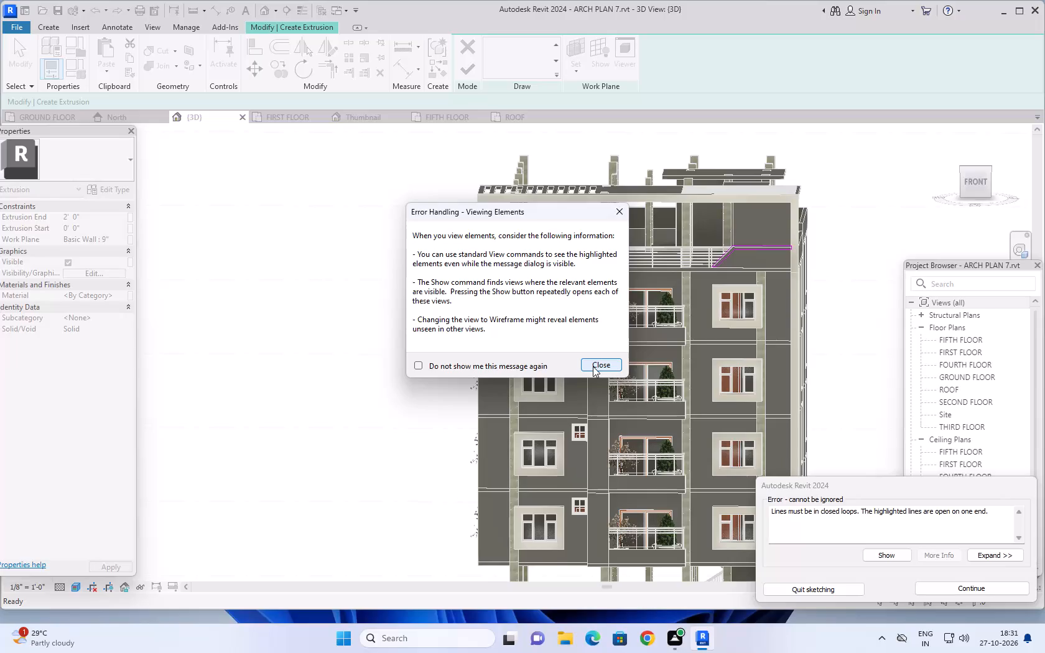
pyautogui.click(593, 366)
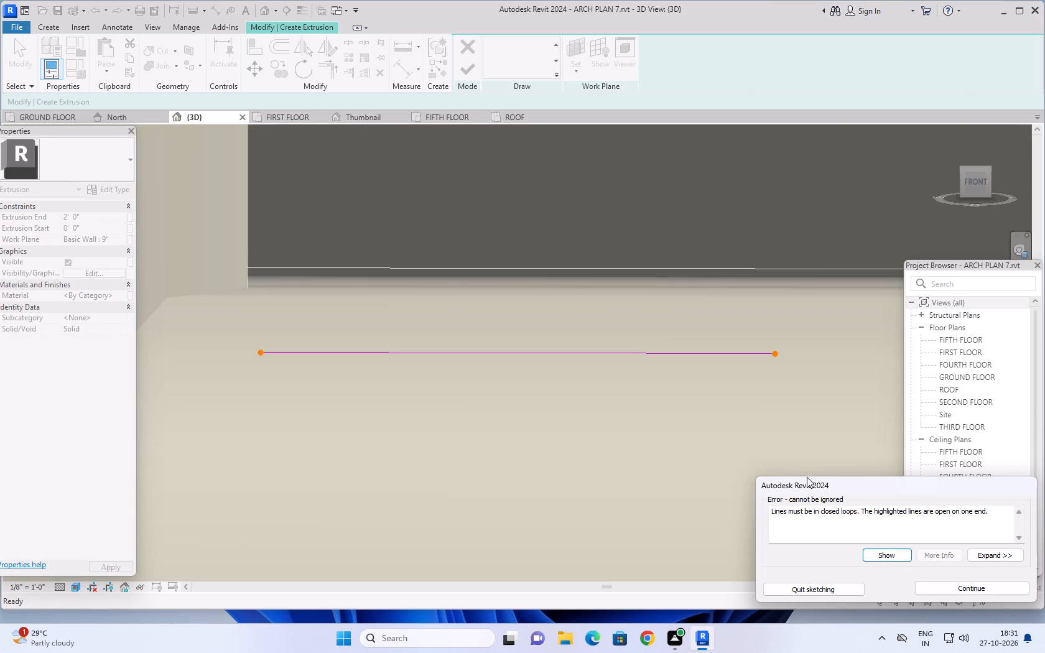
pyautogui.scroll(-11, 707, 391)
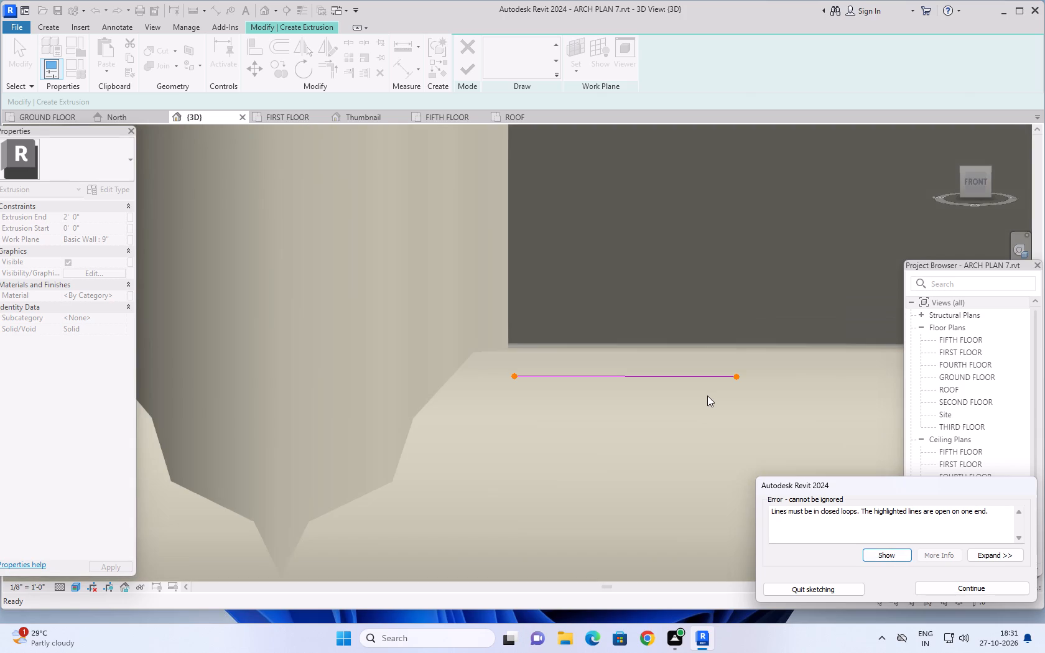
pyautogui.scroll(-6, 707, 396)
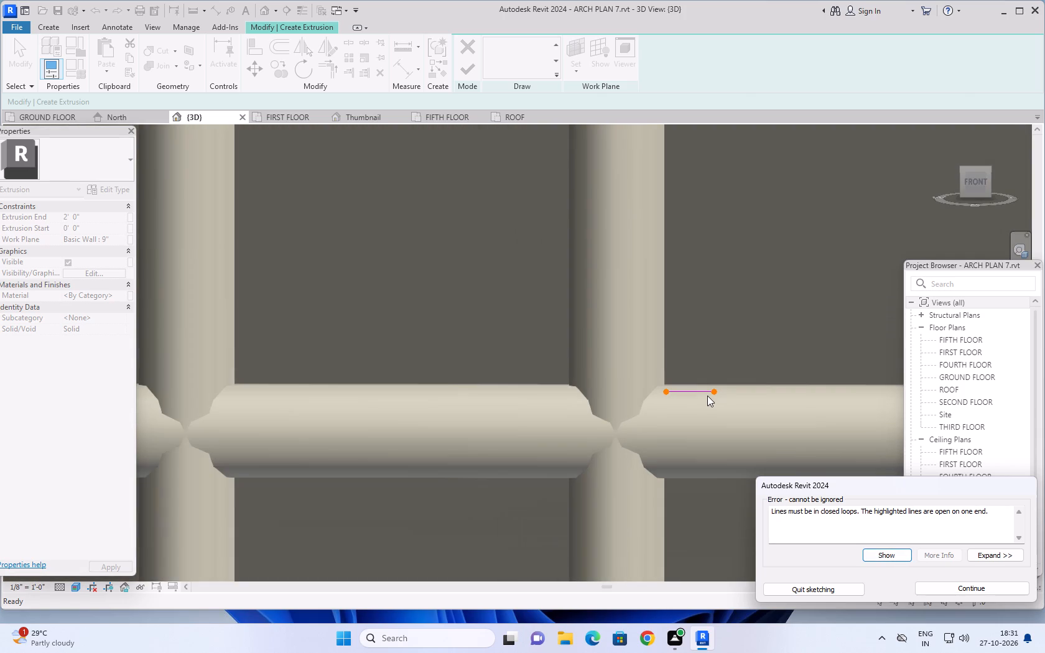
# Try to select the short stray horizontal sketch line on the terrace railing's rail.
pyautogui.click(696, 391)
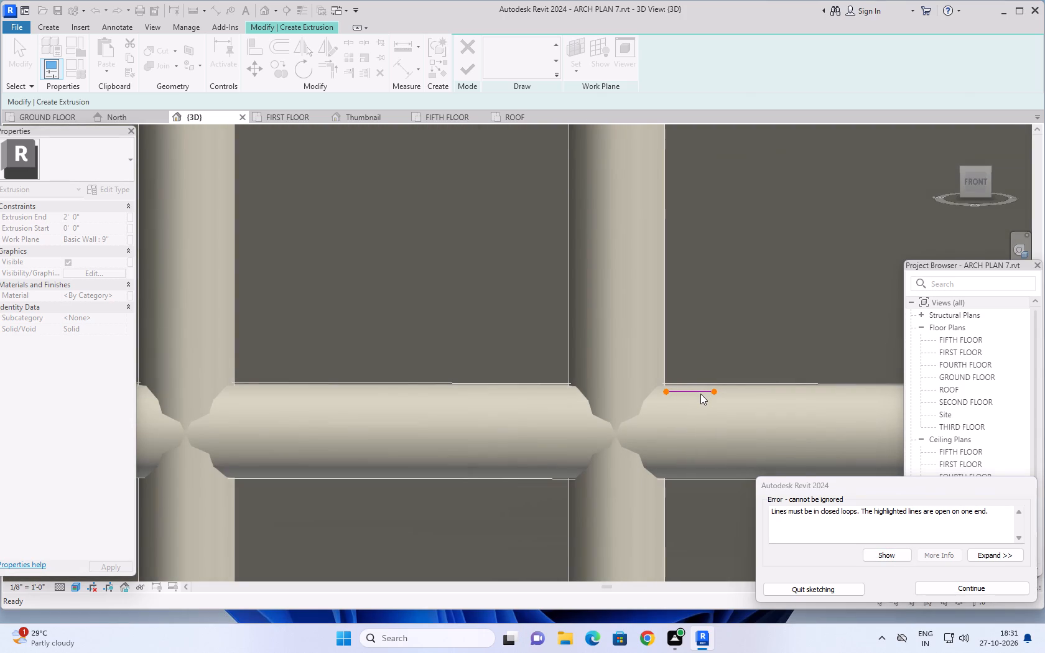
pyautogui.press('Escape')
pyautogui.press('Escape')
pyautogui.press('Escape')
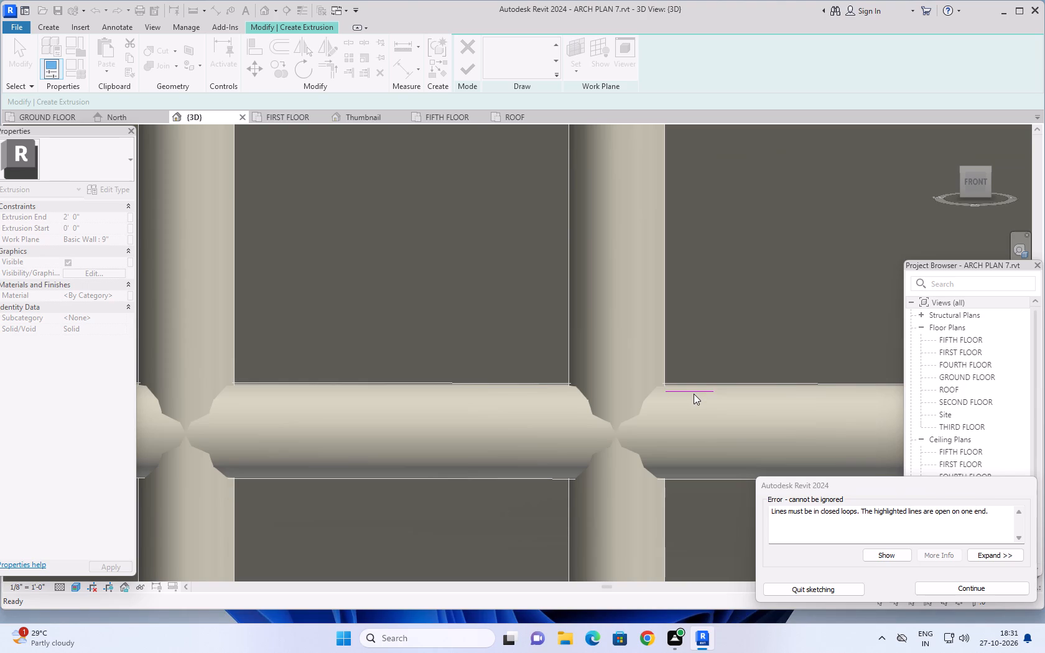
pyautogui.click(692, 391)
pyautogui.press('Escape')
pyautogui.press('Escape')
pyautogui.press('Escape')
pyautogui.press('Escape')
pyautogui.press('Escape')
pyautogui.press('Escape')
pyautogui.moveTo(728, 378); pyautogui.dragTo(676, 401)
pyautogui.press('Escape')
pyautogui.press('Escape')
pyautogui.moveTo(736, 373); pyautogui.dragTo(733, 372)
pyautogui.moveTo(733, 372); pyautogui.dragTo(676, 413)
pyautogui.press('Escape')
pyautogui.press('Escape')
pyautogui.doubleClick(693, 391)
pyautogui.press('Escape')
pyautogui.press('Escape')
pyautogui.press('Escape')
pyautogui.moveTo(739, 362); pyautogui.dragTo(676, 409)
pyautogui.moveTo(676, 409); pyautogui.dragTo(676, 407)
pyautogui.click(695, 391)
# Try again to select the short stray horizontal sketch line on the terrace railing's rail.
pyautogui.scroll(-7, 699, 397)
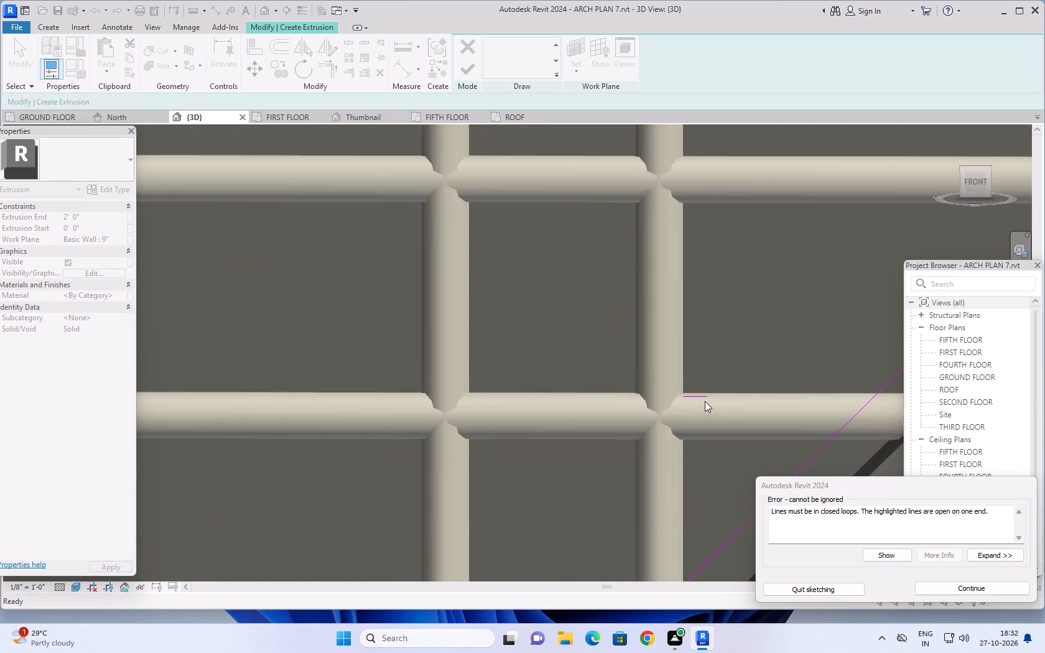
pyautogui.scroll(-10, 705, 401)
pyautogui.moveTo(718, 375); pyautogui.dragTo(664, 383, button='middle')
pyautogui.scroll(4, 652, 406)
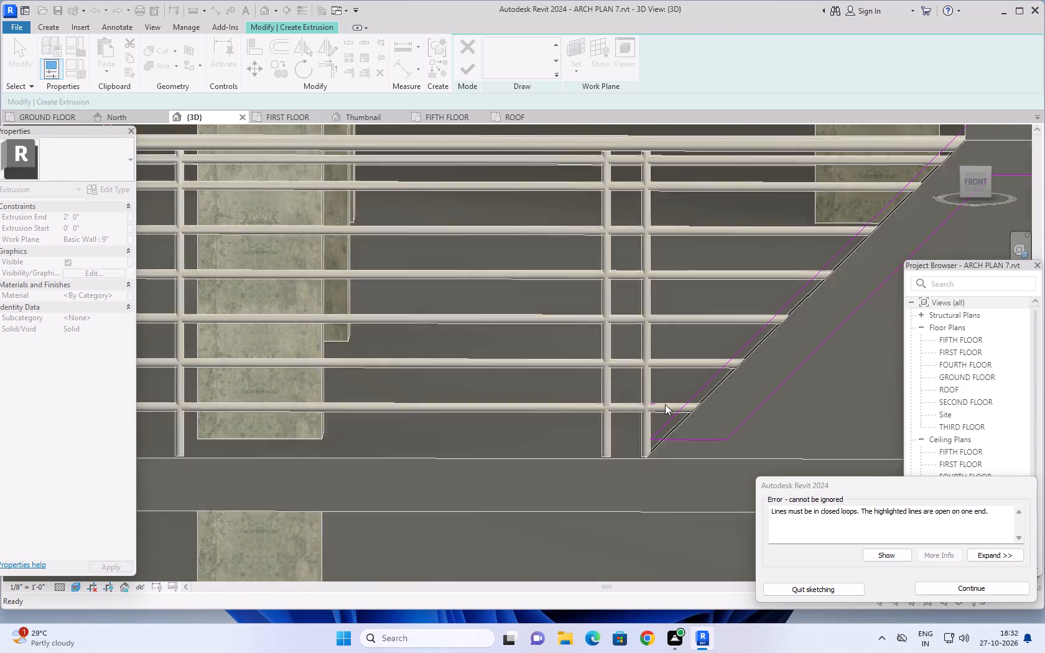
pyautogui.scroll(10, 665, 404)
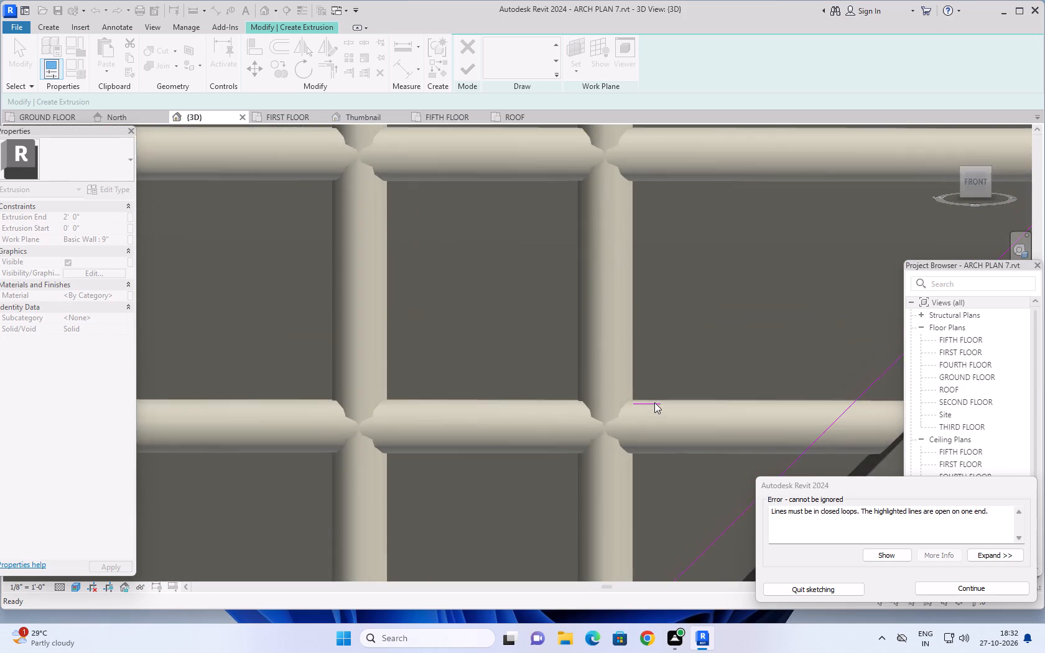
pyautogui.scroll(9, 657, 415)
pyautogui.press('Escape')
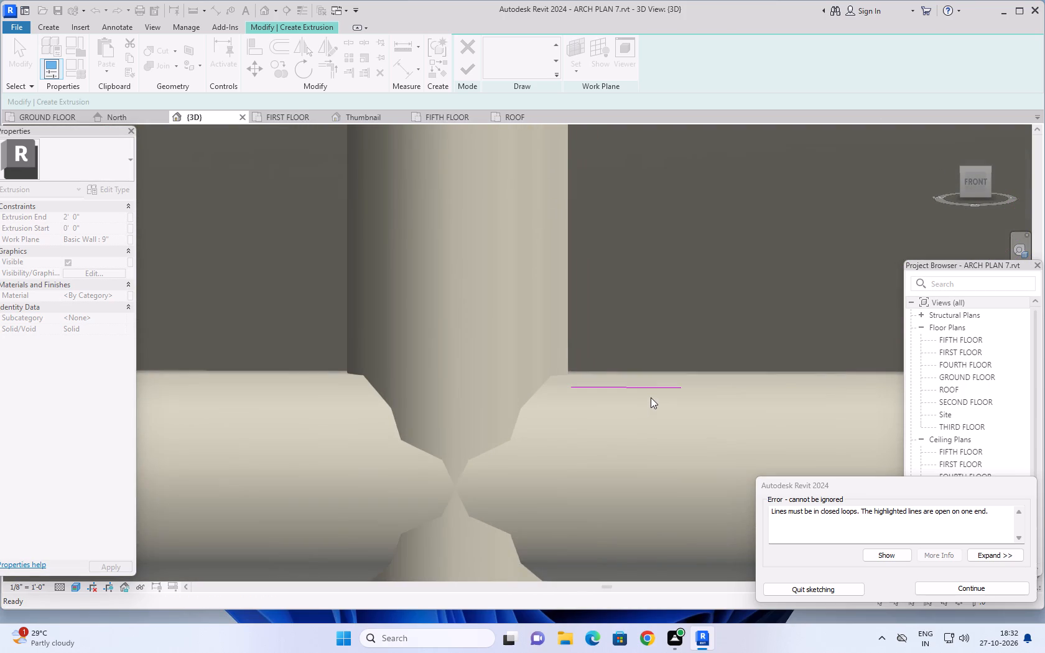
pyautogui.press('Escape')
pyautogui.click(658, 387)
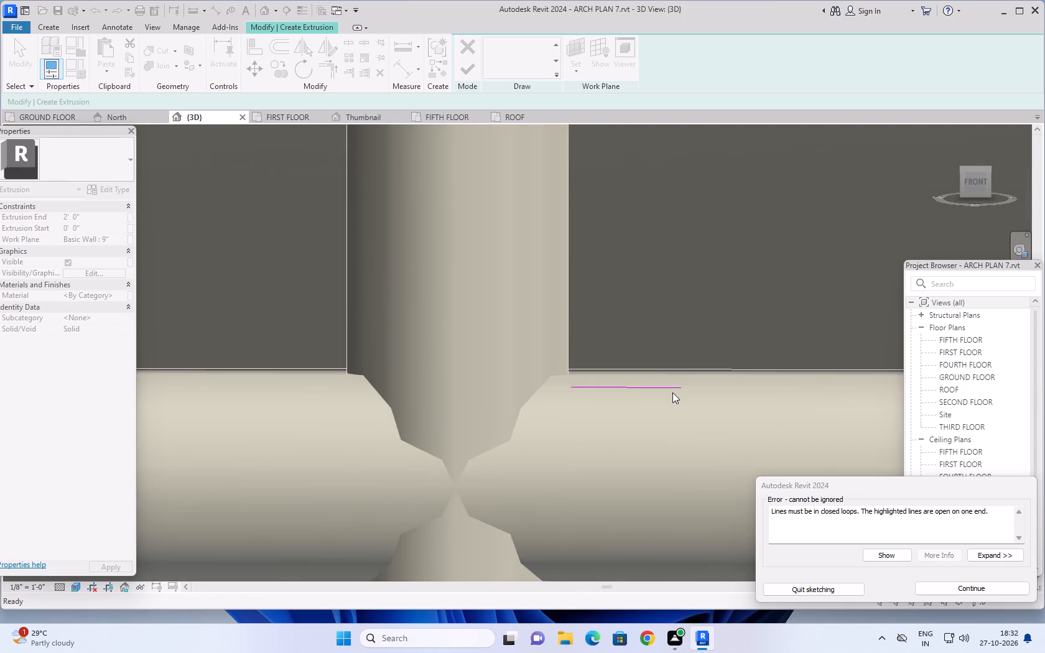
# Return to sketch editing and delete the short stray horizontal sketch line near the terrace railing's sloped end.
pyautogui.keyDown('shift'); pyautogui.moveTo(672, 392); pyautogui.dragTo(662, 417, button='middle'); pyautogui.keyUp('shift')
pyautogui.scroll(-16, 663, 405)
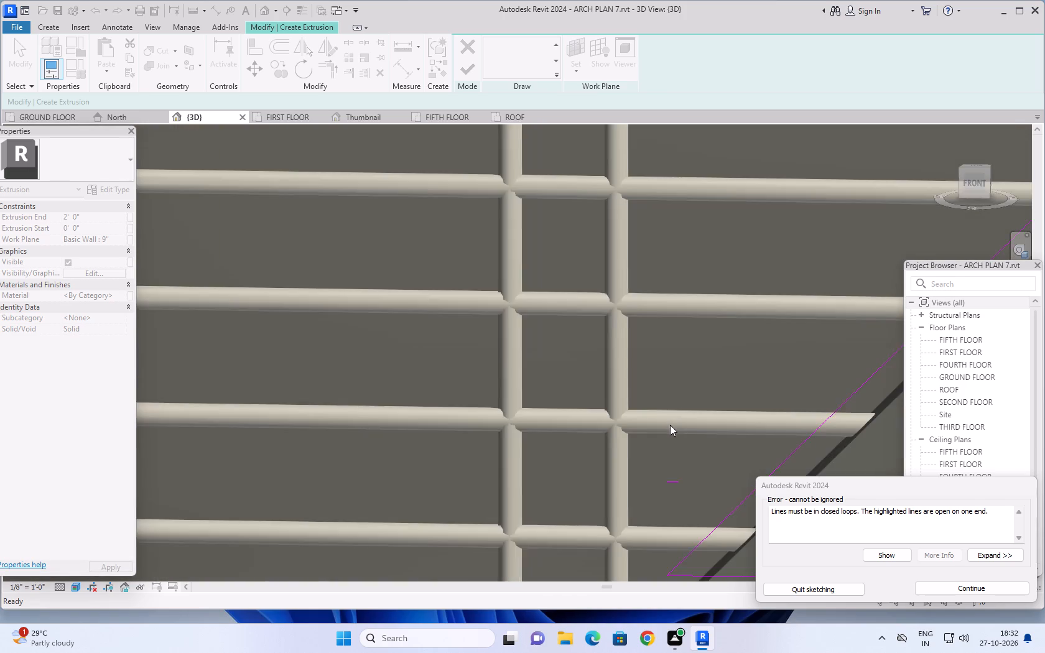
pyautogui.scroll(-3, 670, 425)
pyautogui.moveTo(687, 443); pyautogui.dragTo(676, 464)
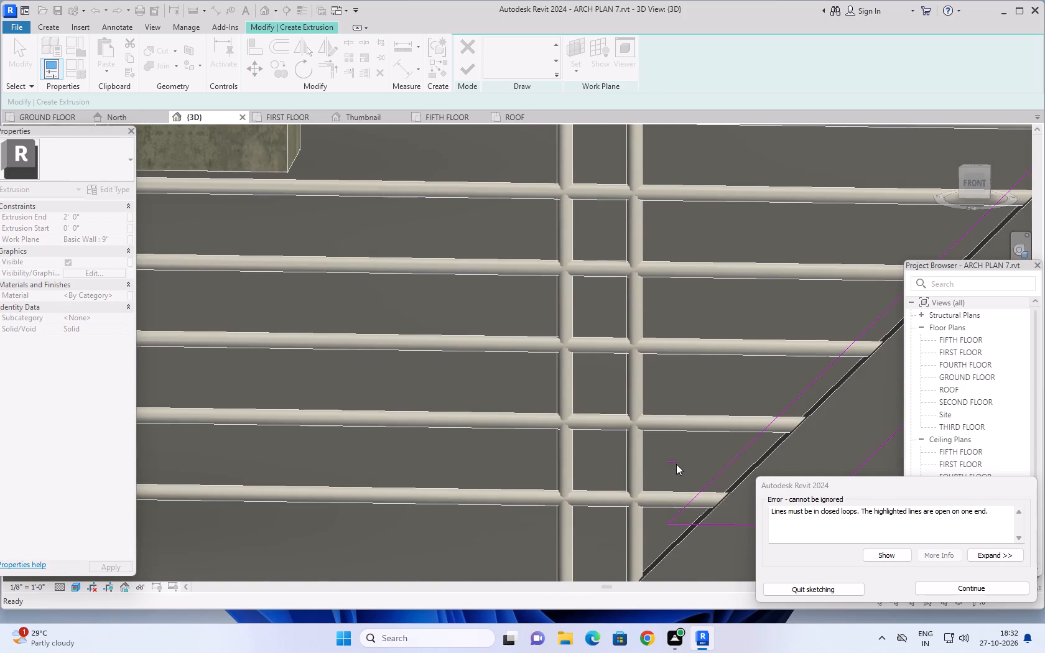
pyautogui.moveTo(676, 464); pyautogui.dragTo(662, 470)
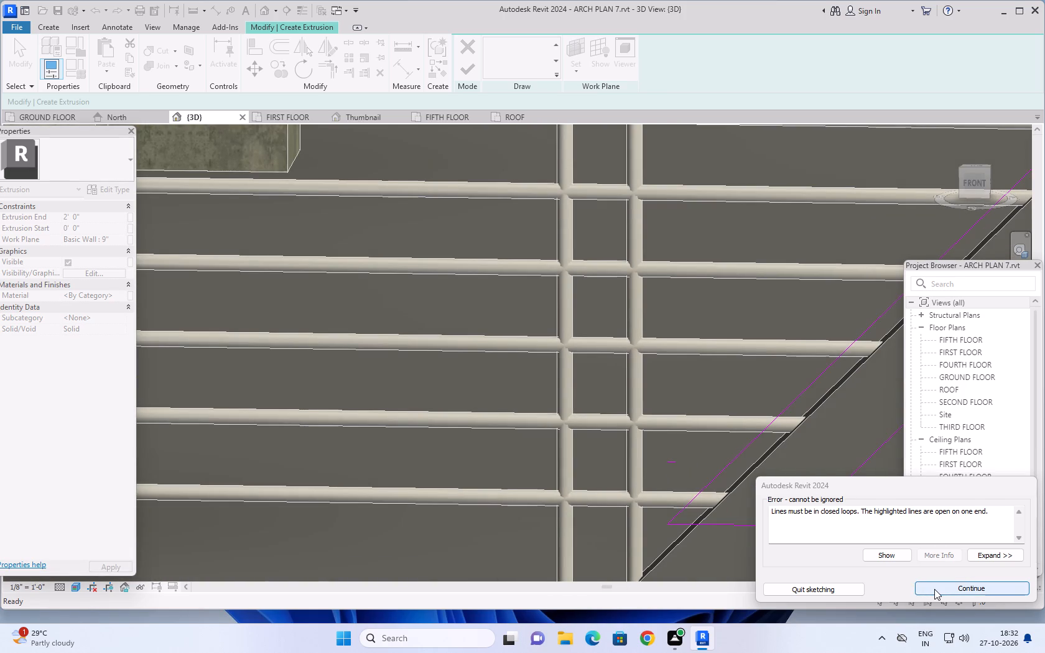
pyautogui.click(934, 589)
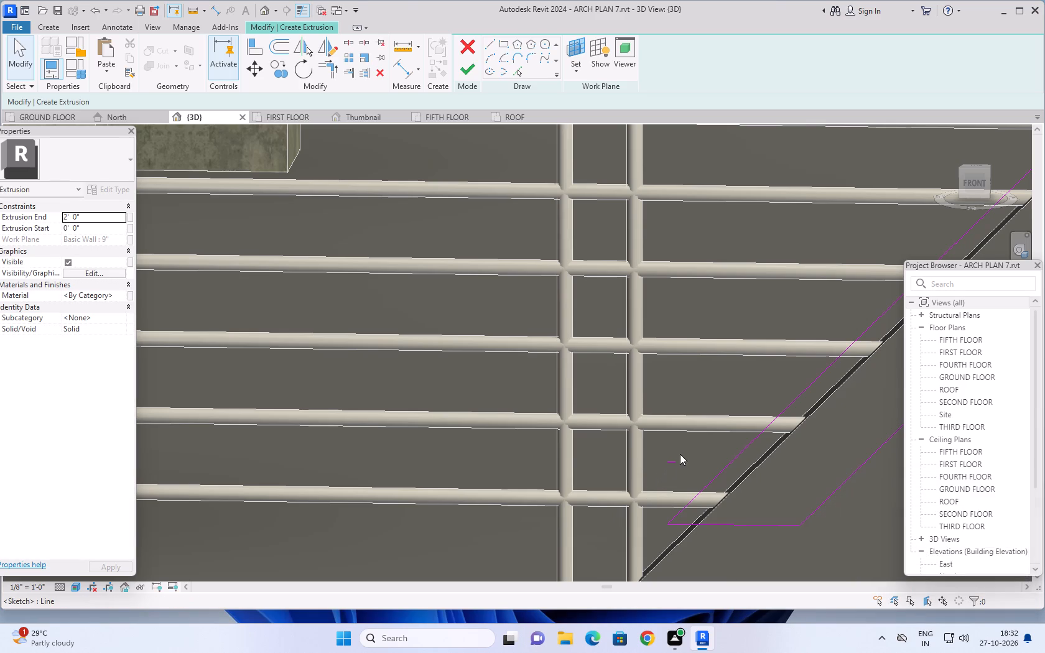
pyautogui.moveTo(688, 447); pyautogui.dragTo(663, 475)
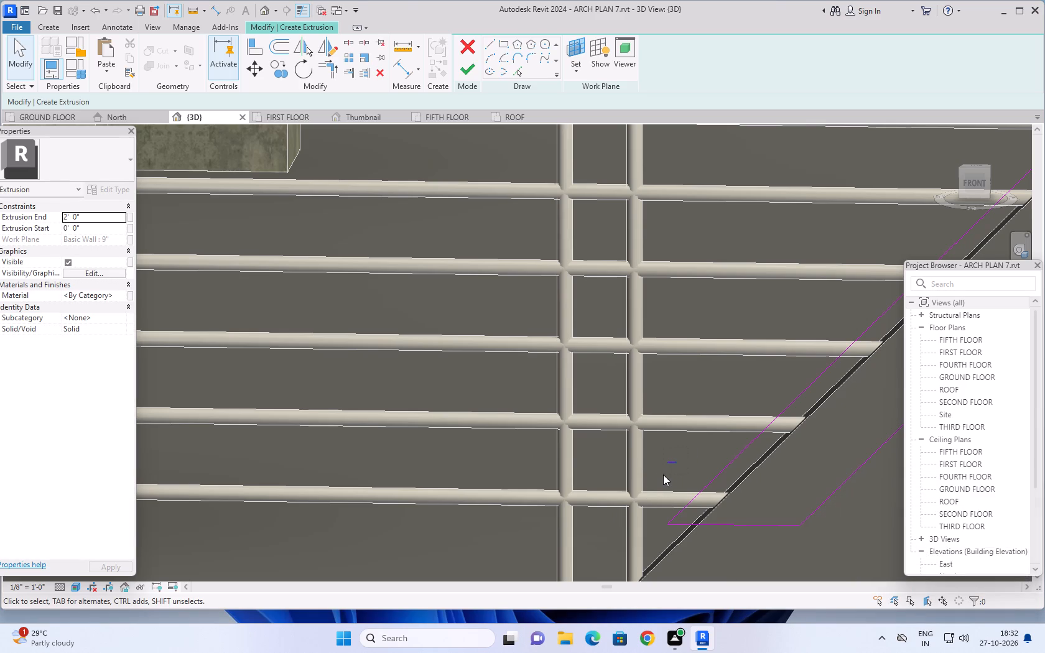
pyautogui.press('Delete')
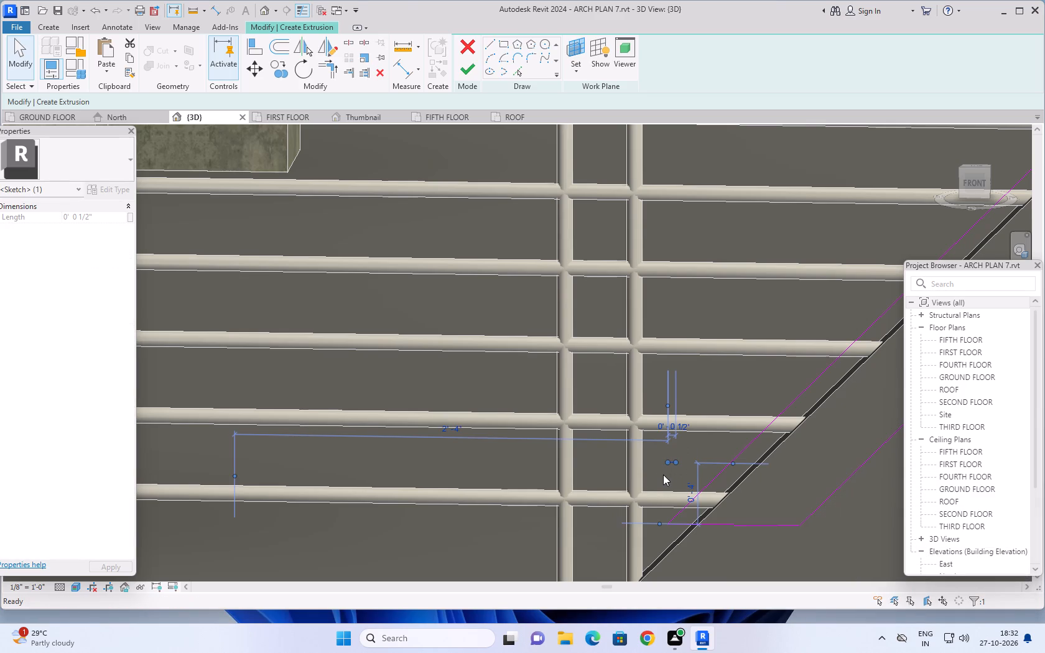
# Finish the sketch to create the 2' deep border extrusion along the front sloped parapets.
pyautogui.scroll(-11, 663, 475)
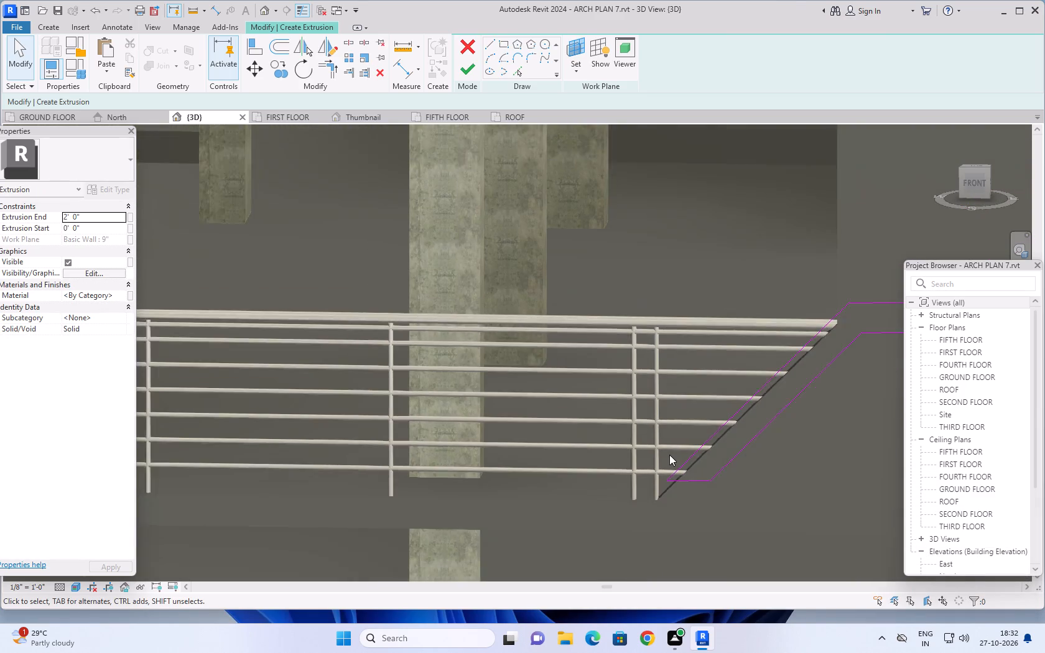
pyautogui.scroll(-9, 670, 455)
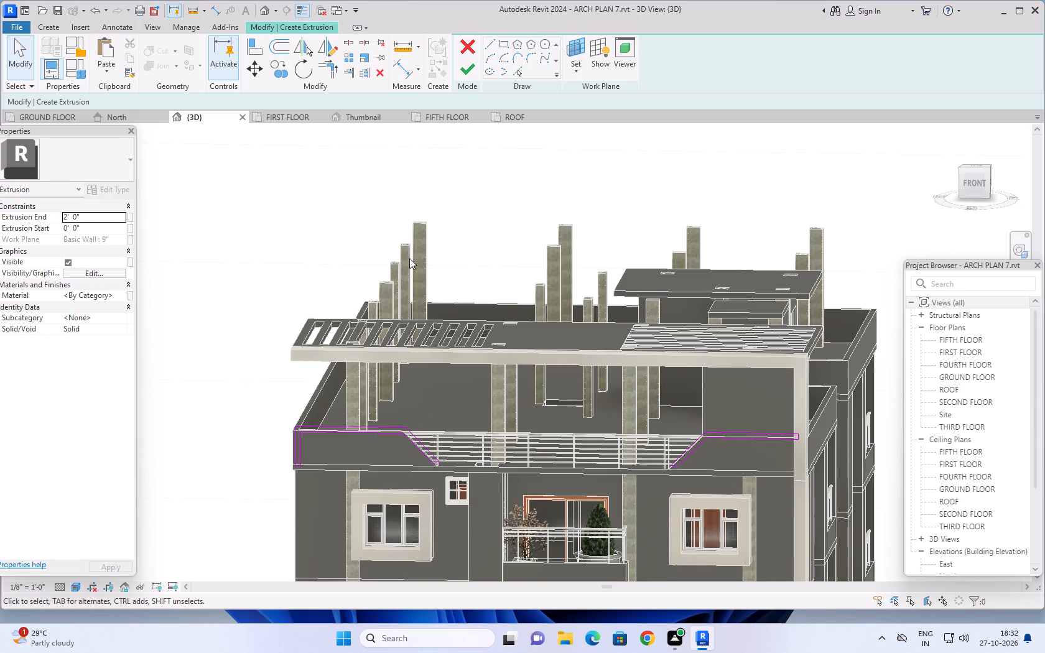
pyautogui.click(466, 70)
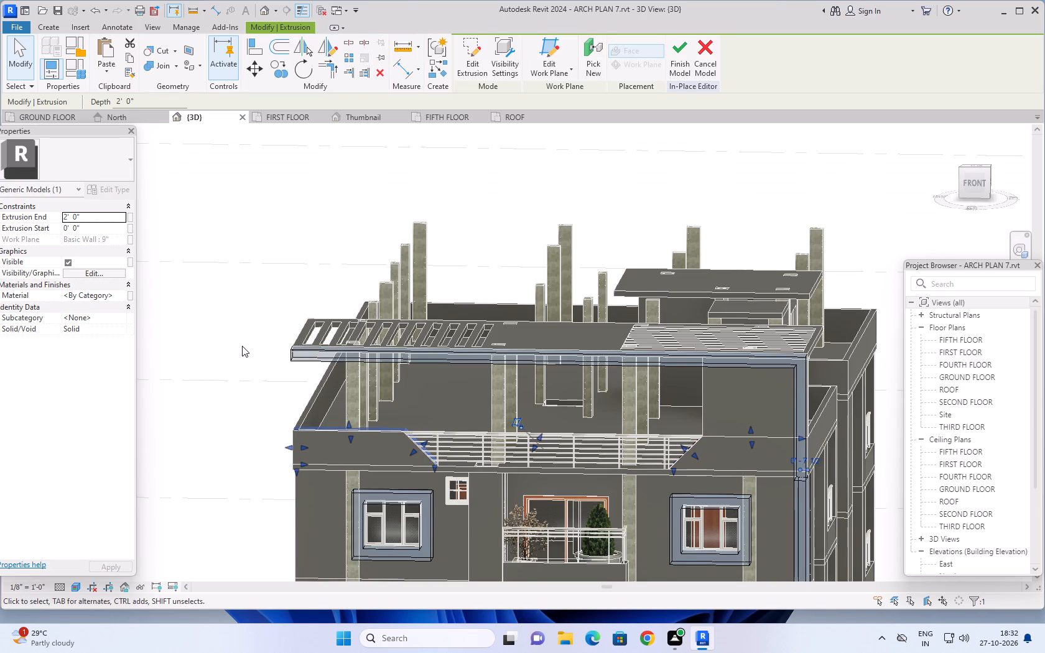
# Examine the parapet border extrusion from the front and the building's left side, checking its depth and direction at the corner.
pyautogui.keyDown('shift'); pyautogui.moveTo(243, 351); pyautogui.dragTo(280, 301, button='middle'); pyautogui.keyUp('shift')
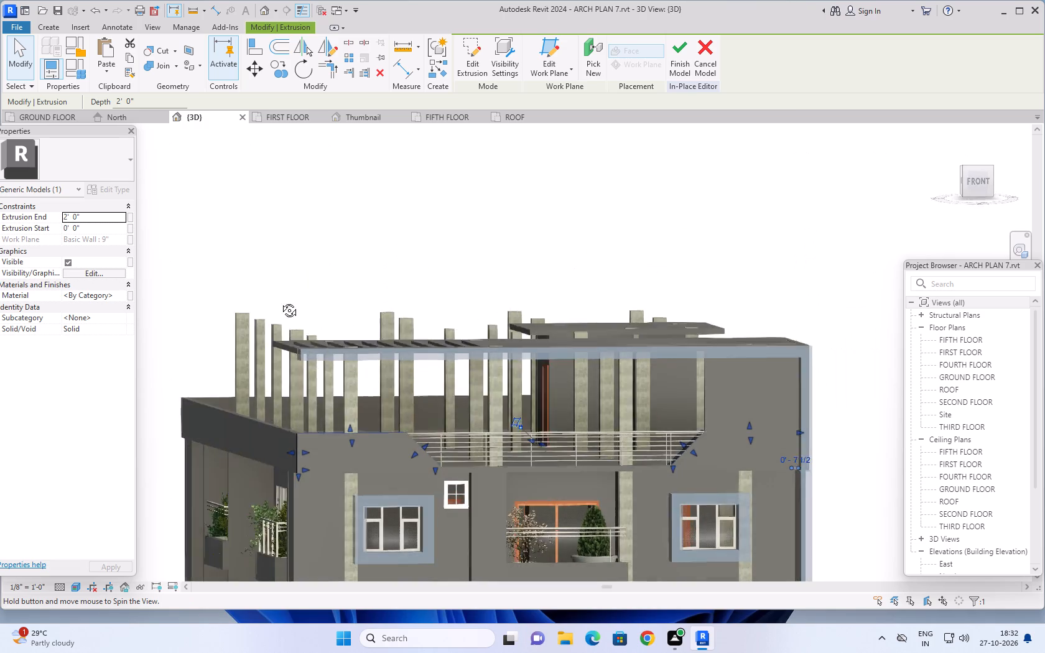
pyautogui.keyDown('shift'); pyautogui.moveTo(280, 301); pyautogui.dragTo(424, 349, button='middle'); pyautogui.keyUp('shift')
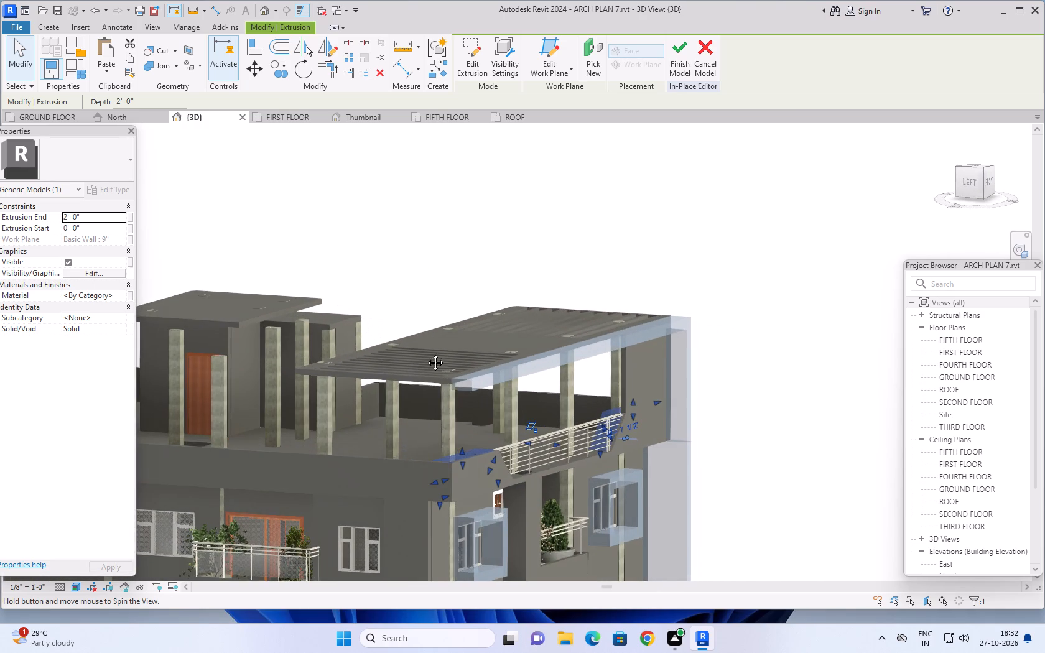
pyautogui.scroll(8, 461, 478)
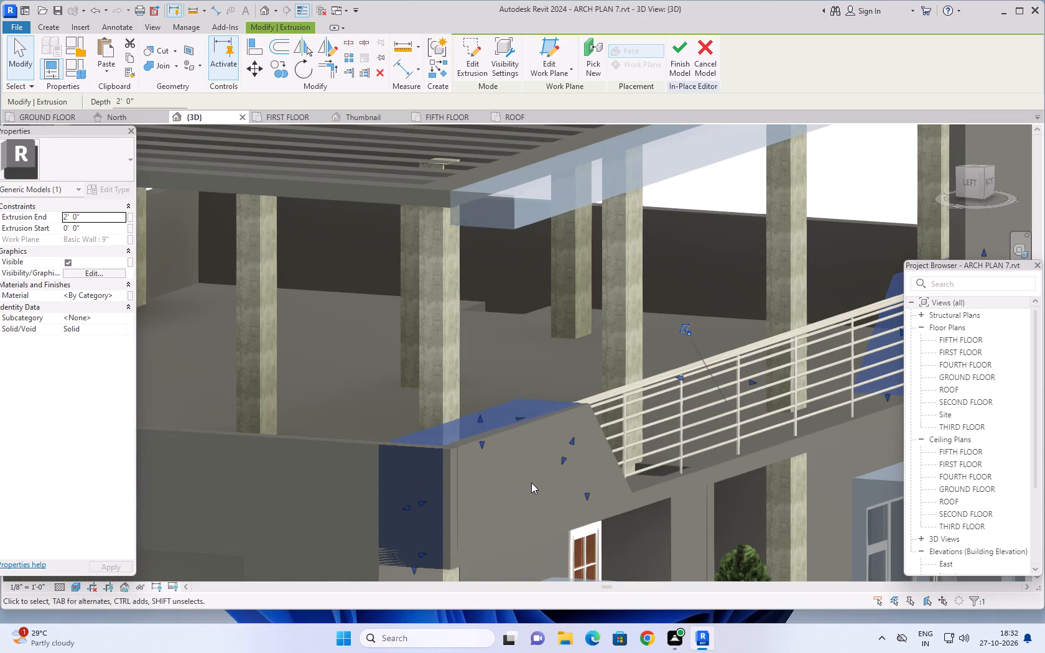
pyautogui.scroll(1, 556, 484)
pyautogui.keyDown('shift'); pyautogui.moveTo(554, 484); pyautogui.dragTo(512, 541, button='middle'); pyautogui.keyUp('shift')
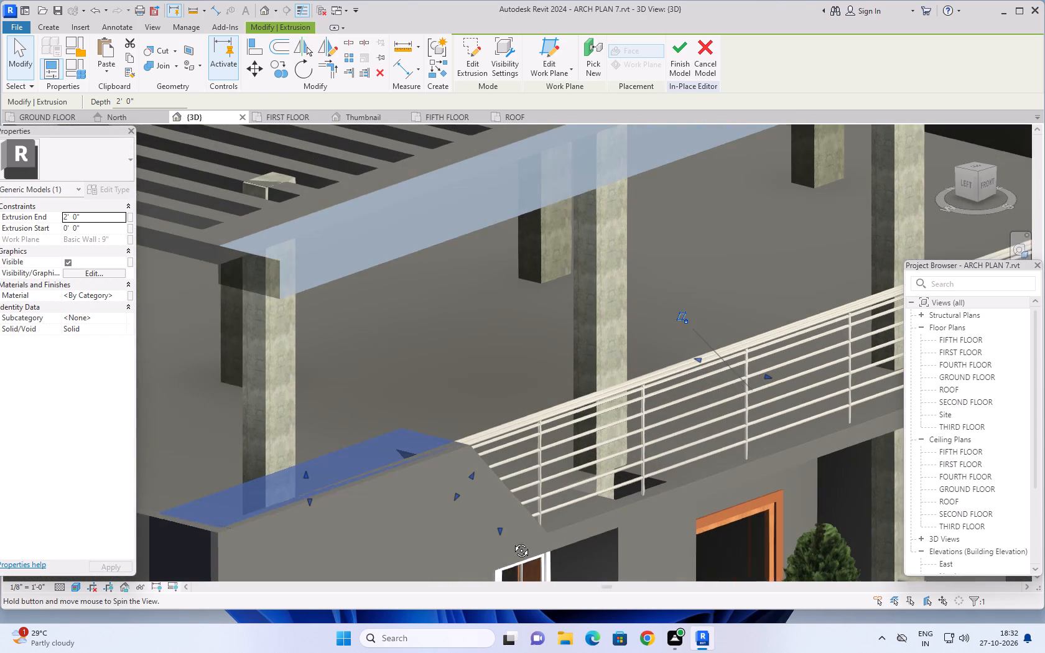
pyautogui.keyDown('shift'); pyautogui.moveTo(512, 541); pyautogui.dragTo(511, 542, button='middle'); pyautogui.keyUp('shift')
pyautogui.keyDown('shift'); pyautogui.moveTo(480, 483); pyautogui.dragTo(625, 503, button='middle'); pyautogui.keyUp('shift')
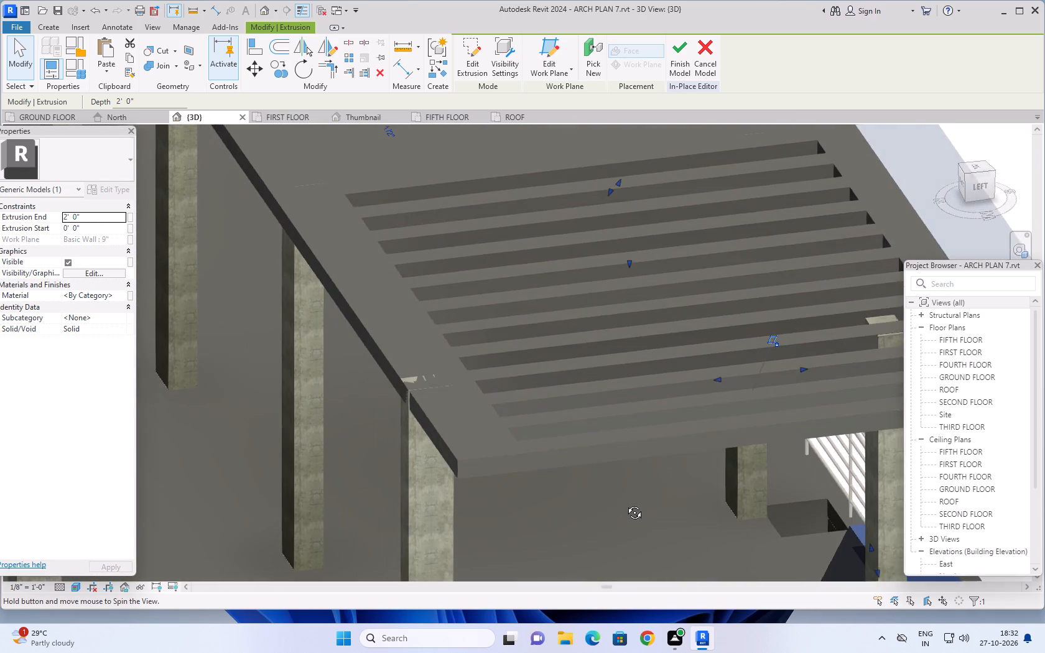
pyautogui.keyDown('shift'); pyautogui.moveTo(625, 503); pyautogui.dragTo(569, 453, button='middle'); pyautogui.keyUp('shift')
pyautogui.keyDown('shift'); pyautogui.moveTo(559, 476); pyautogui.dragTo(517, 459, button='middle'); pyautogui.keyUp('shift')
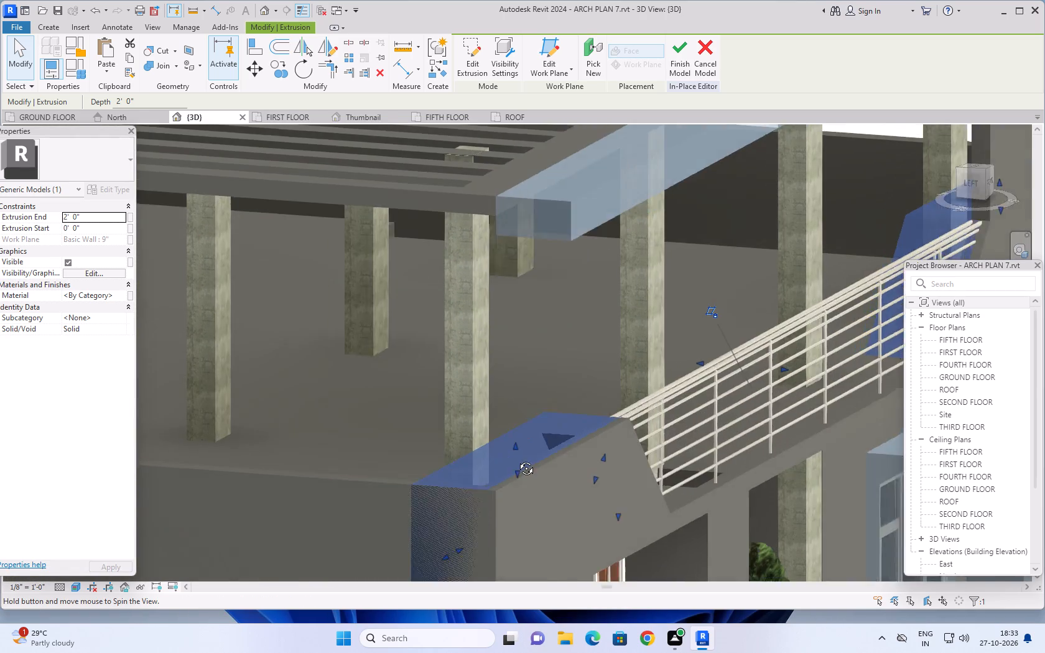
pyautogui.keyDown('shift'); pyautogui.moveTo(517, 459); pyautogui.dragTo(496, 430, button='middle'); pyautogui.keyUp('shift')
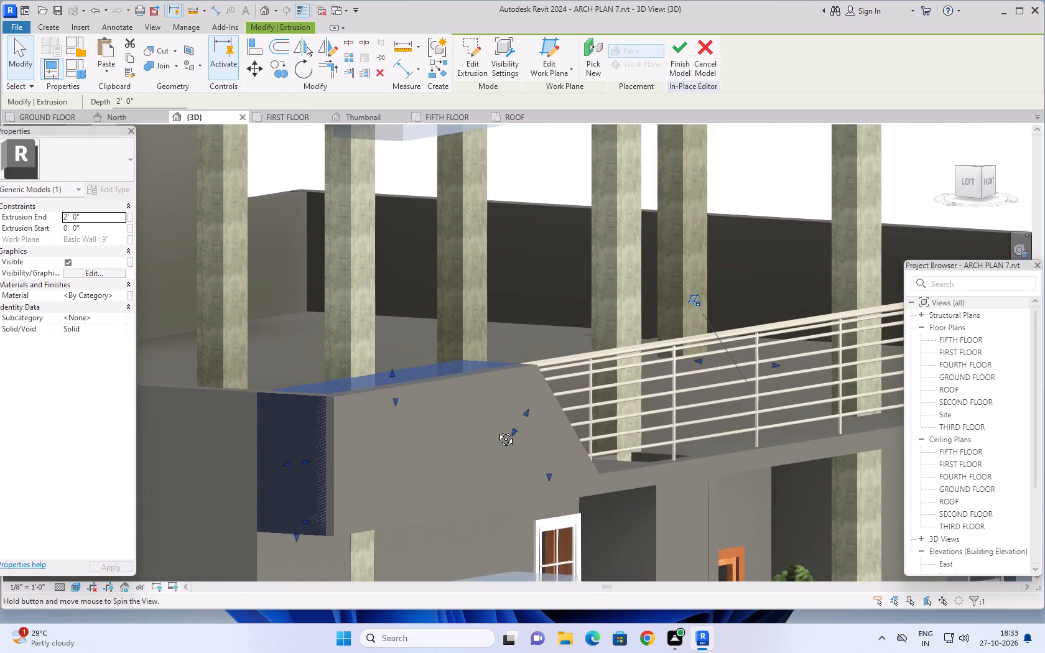
pyautogui.keyDown('shift'); pyautogui.moveTo(496, 430); pyautogui.dragTo(547, 418, button='middle'); pyautogui.keyUp('shift')
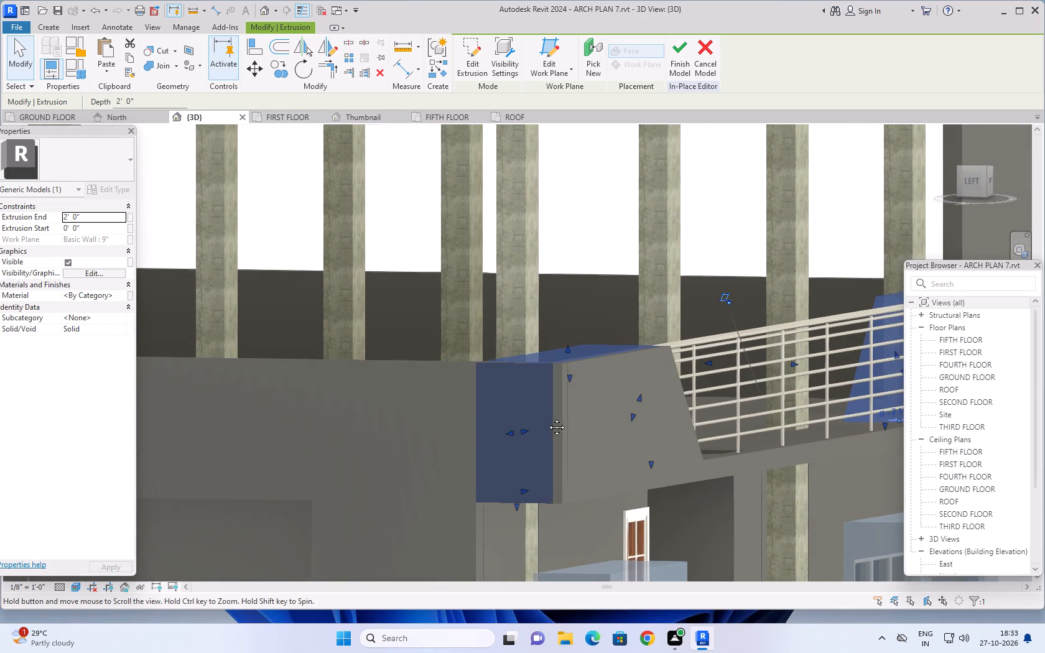
pyautogui.keyDown('shift'); pyautogui.moveTo(547, 418); pyautogui.dragTo(553, 423, button='middle'); pyautogui.keyUp('shift')
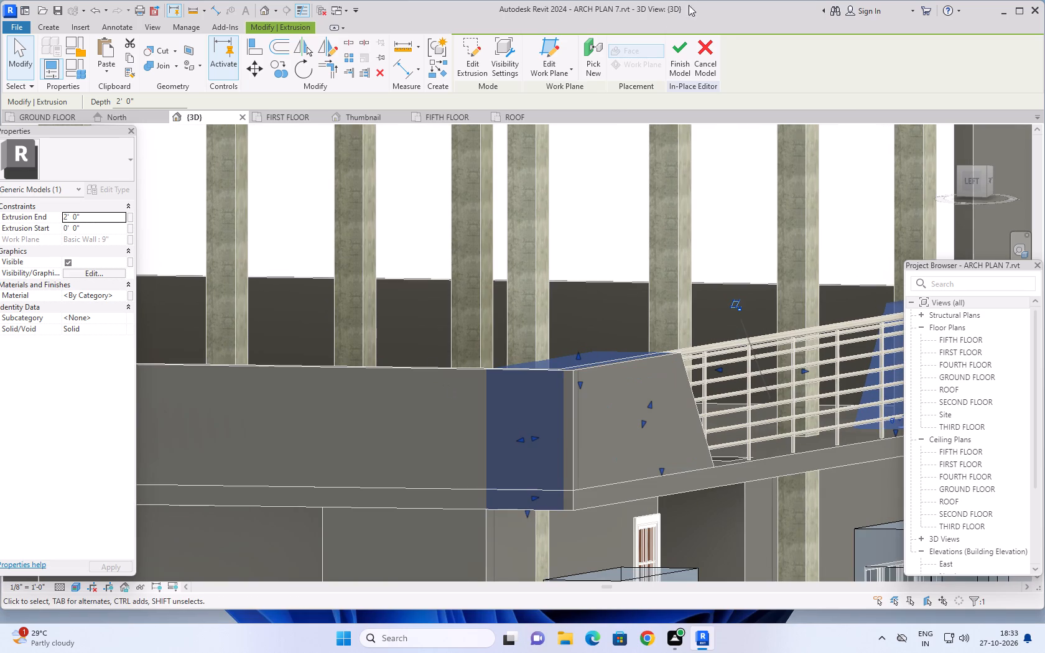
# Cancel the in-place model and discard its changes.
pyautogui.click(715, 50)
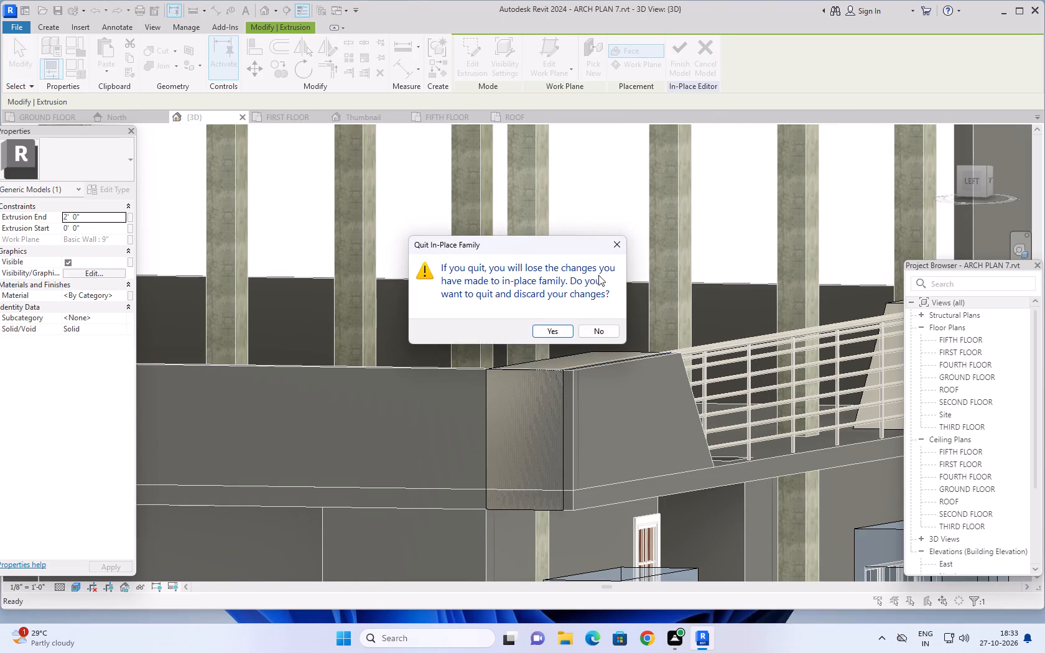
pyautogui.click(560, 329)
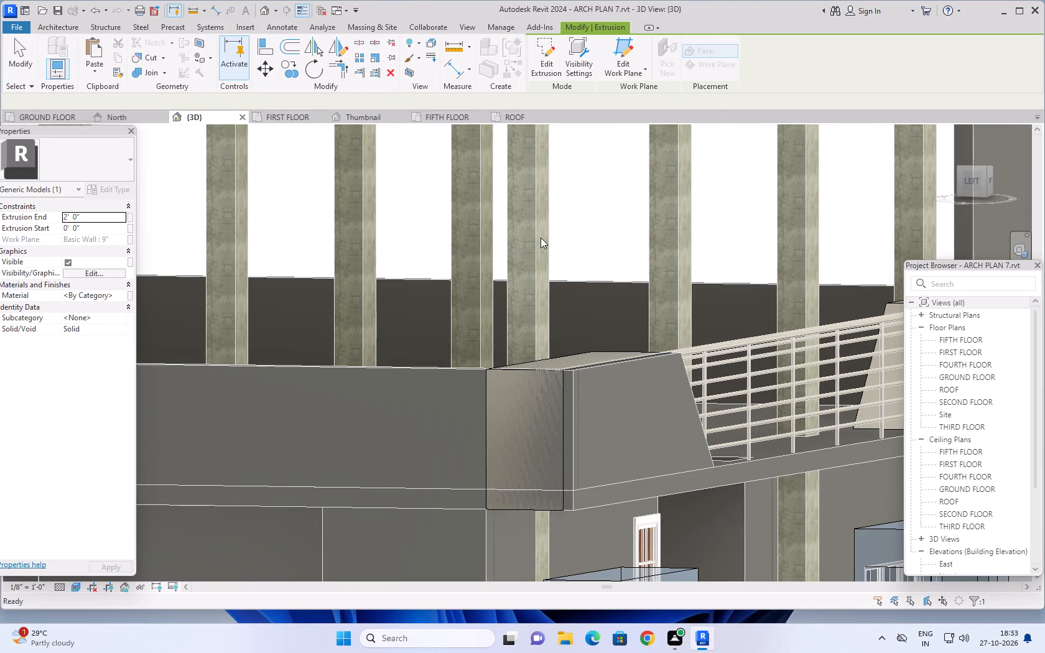
# Dismiss the save reminder and save the ARCH PLAN 7 project.
pyautogui.scroll(-3, 557, 282)
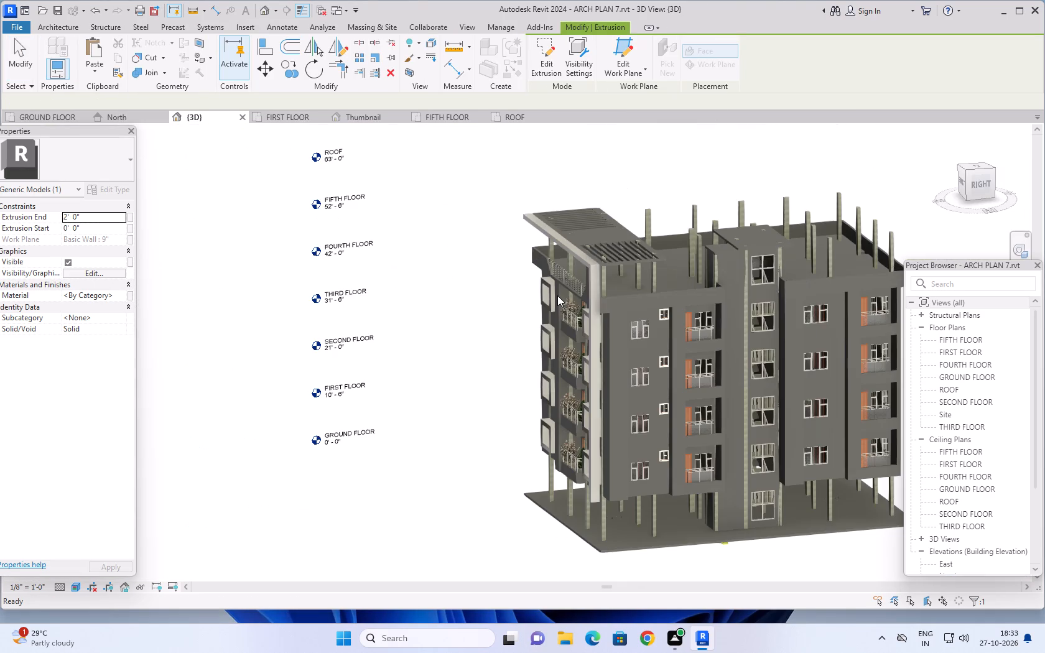
pyautogui.scroll(1, 641, 294)
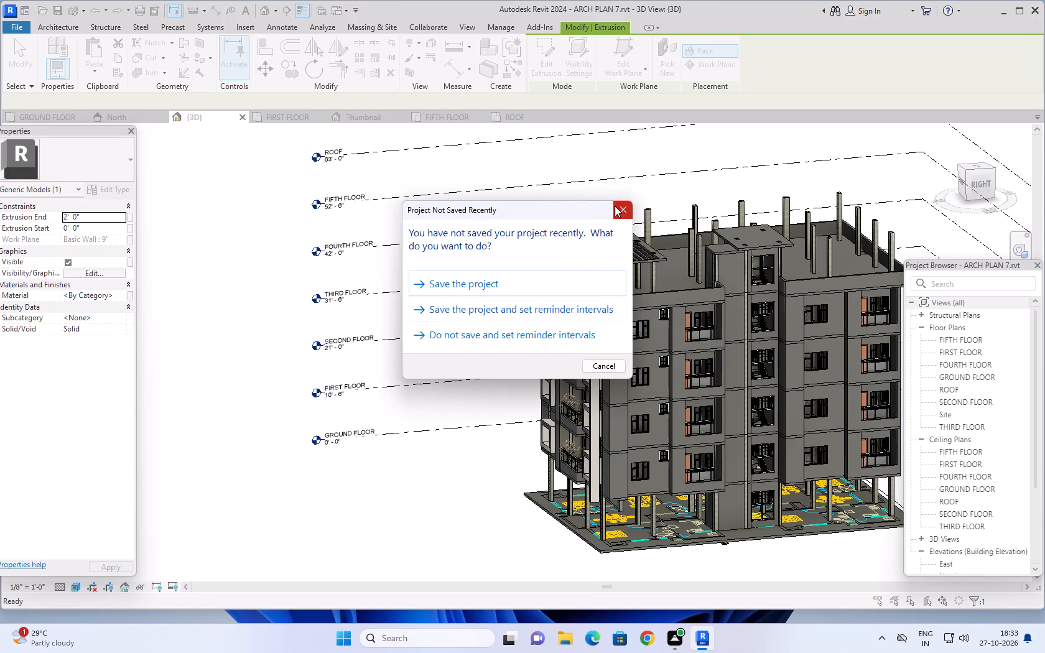
pyautogui.click(623, 212)
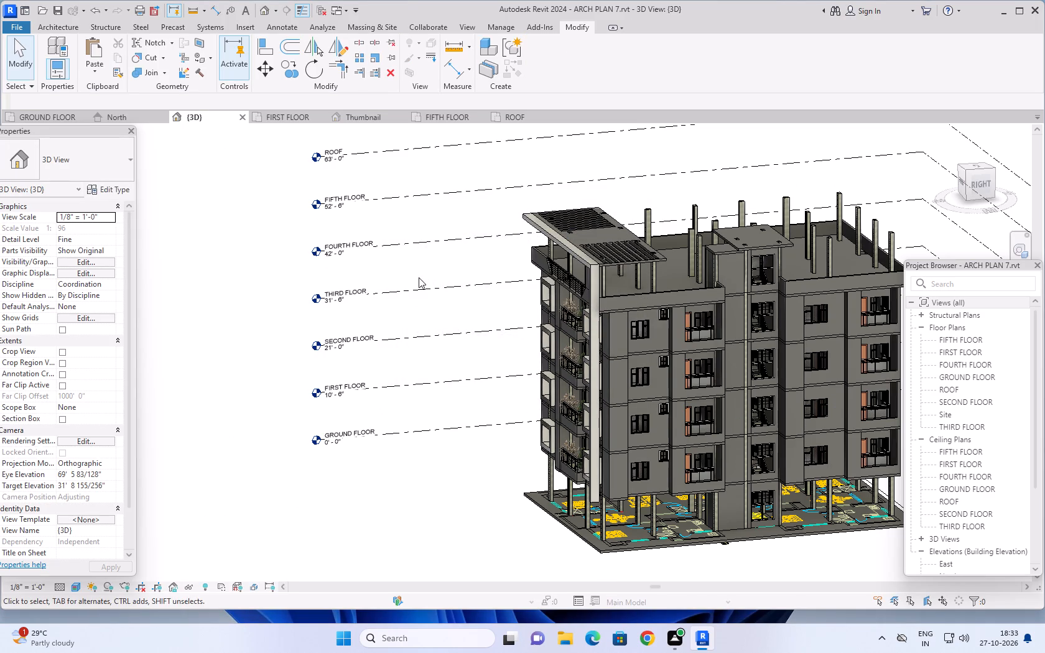
pyautogui.hotkey('ctrl', 's')
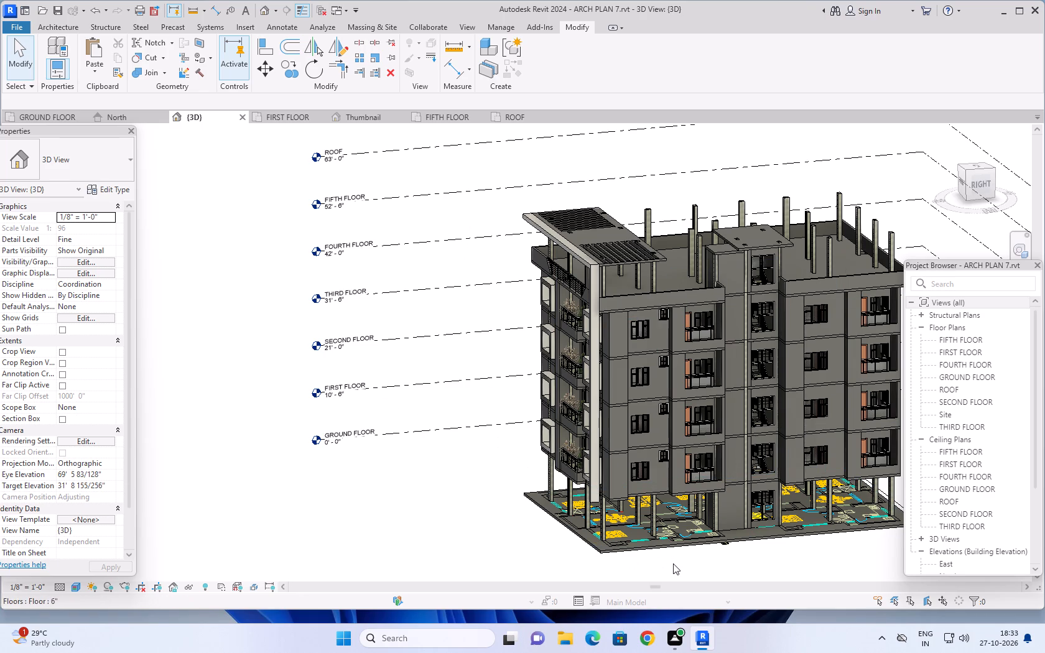
pyautogui.scroll(2, 659, 560)
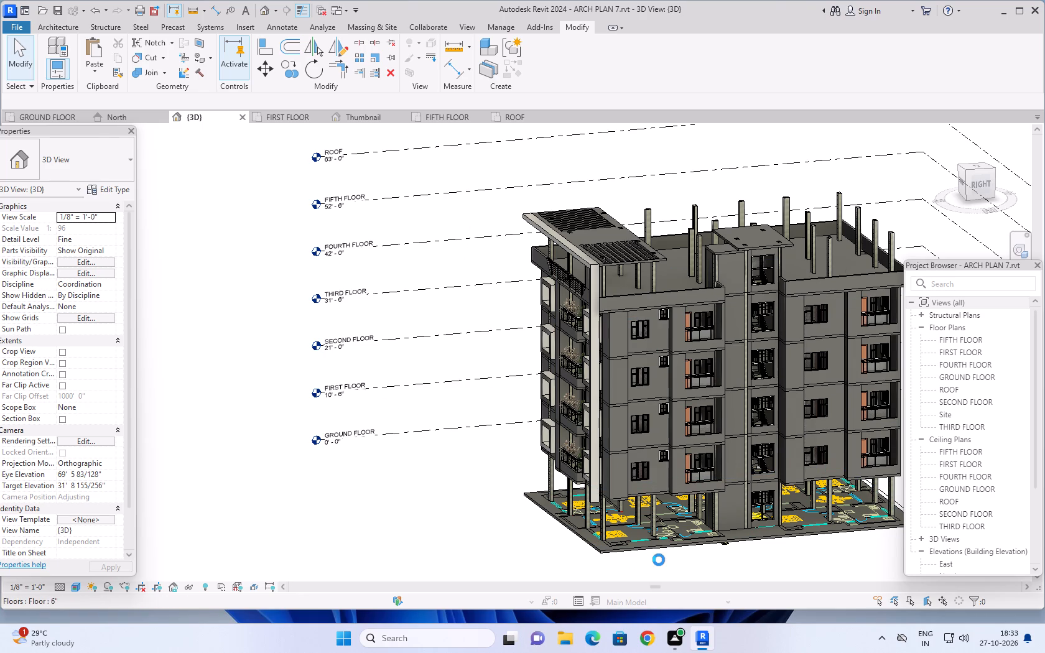
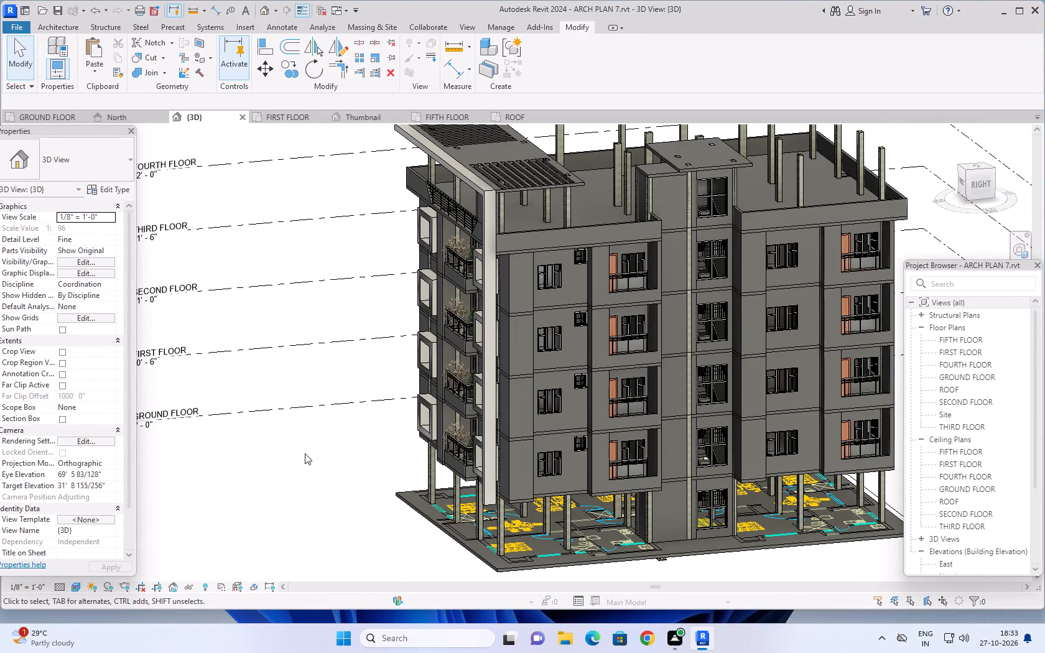
# Open the tall generic-model frame at the building's front corner for in-place editing.
pyautogui.moveTo(305, 453); pyautogui.dragTo(573, 506, button='middle')
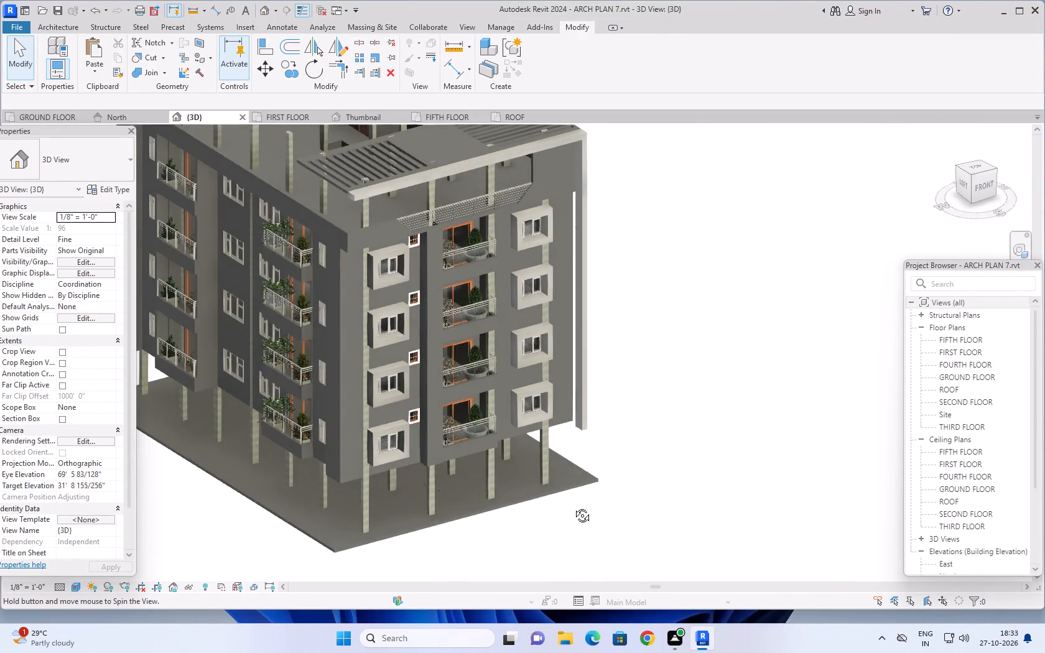
pyautogui.moveTo(573, 506); pyautogui.dragTo(621, 424, button='middle')
pyautogui.keyDown('shift'); pyautogui.moveTo(620, 422); pyautogui.dragTo(460, 496, button='middle'); pyautogui.keyUp('shift')
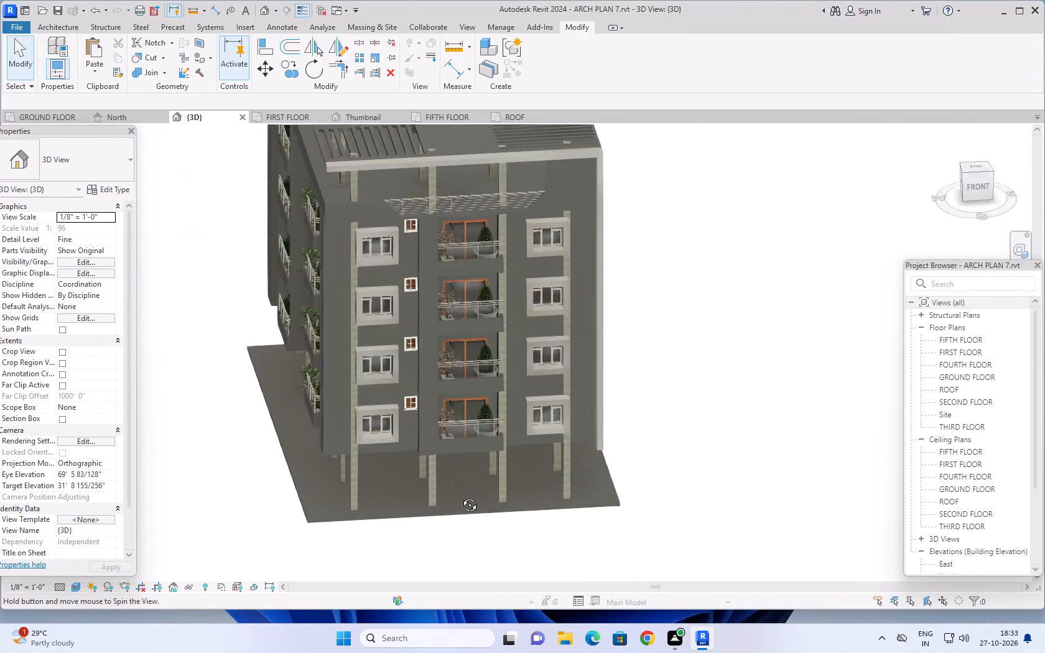
pyautogui.keyDown('shift'); pyautogui.moveTo(460, 496); pyautogui.dragTo(271, 449, button='middle'); pyautogui.keyUp('shift')
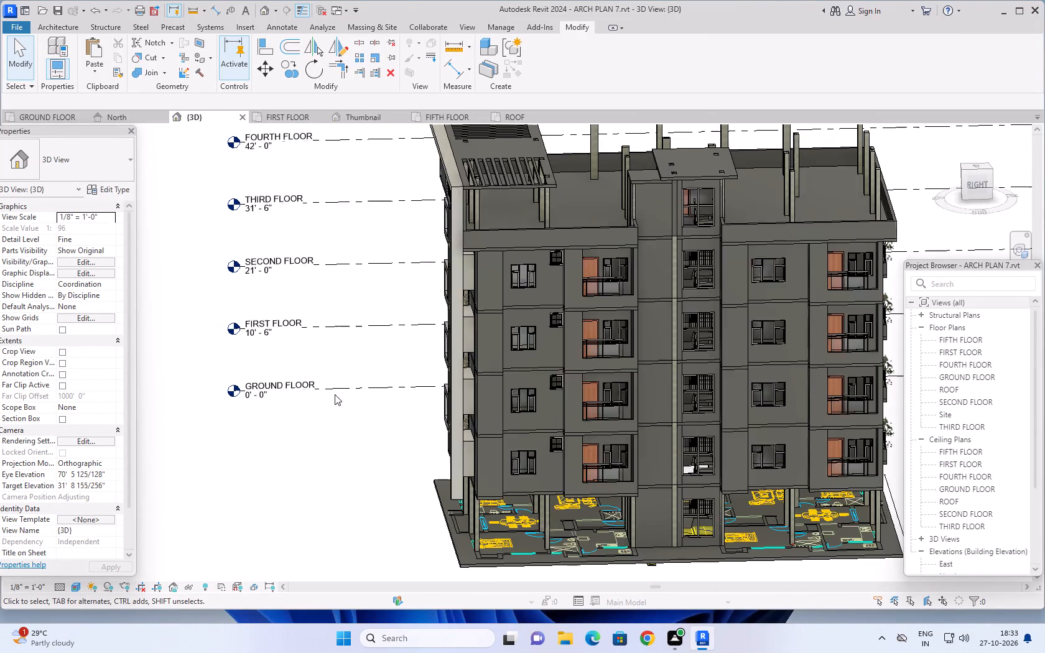
pyautogui.scroll(4, 335, 394)
pyautogui.press('Escape')
pyautogui.press('Escape')
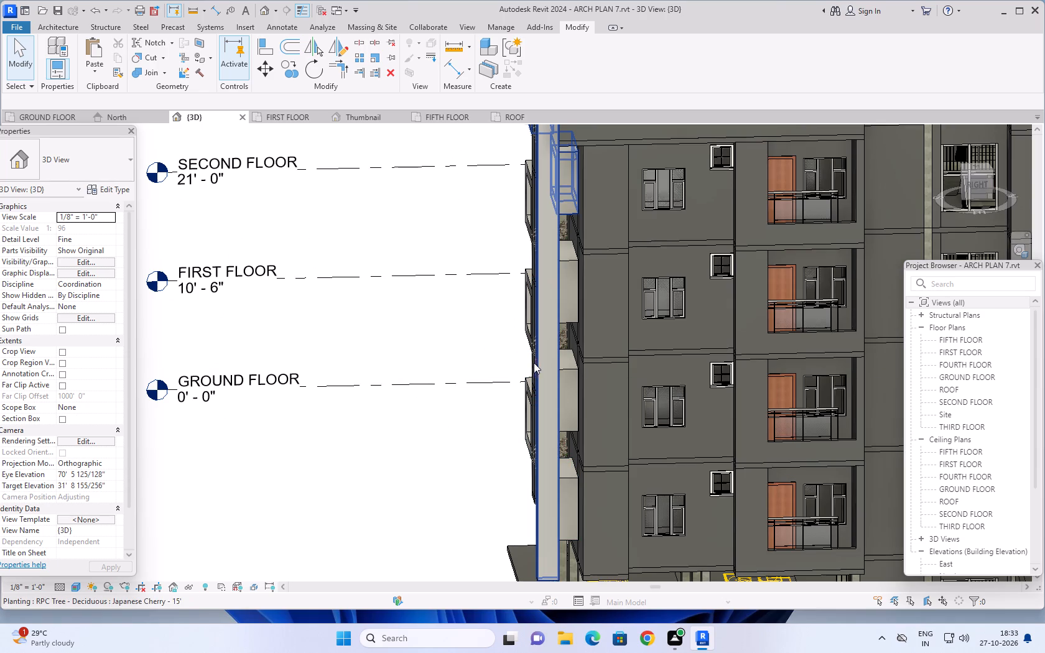
pyautogui.click(544, 353)
pyautogui.scroll(-2, 390, 449)
pyautogui.moveTo(388, 447); pyautogui.dragTo(381, 446, button='middle')
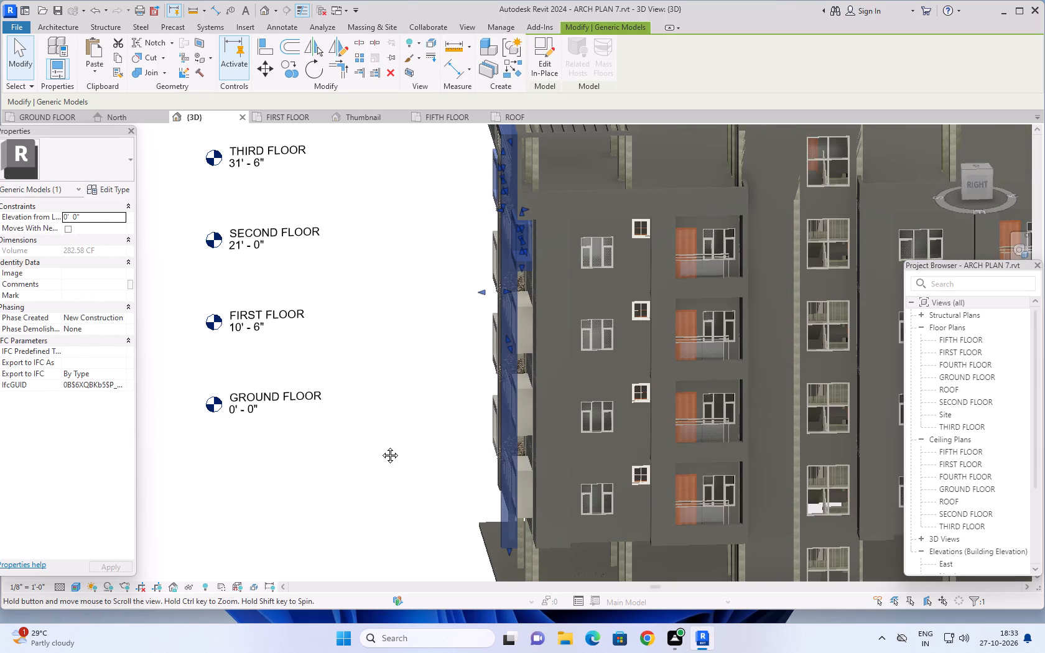
pyautogui.moveTo(381, 446); pyautogui.dragTo(330, 447, button='middle')
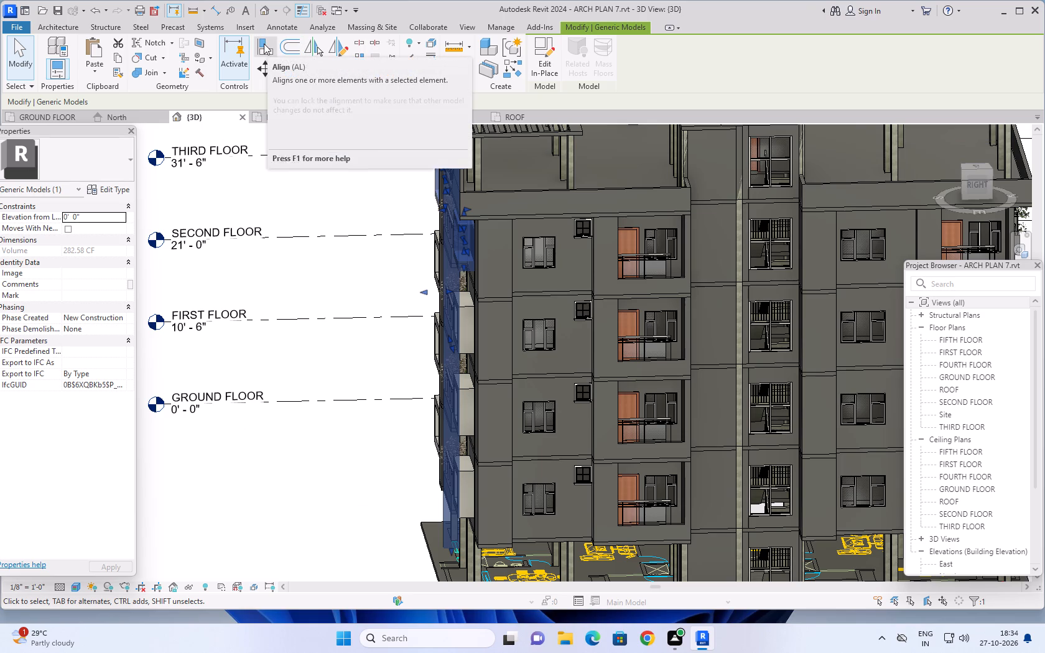
pyautogui.click(539, 42)
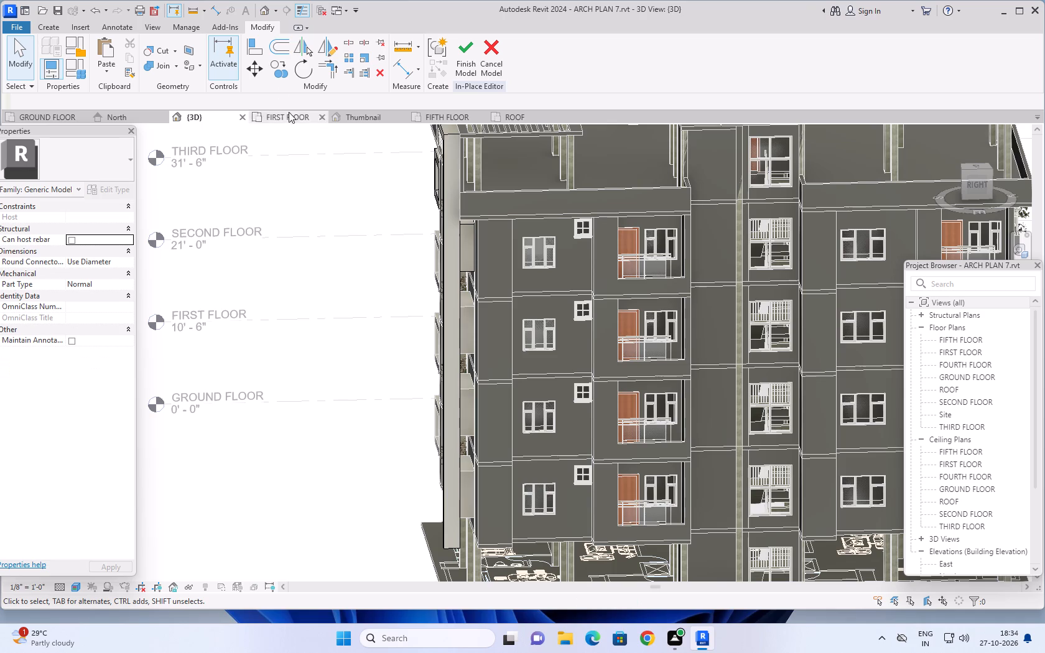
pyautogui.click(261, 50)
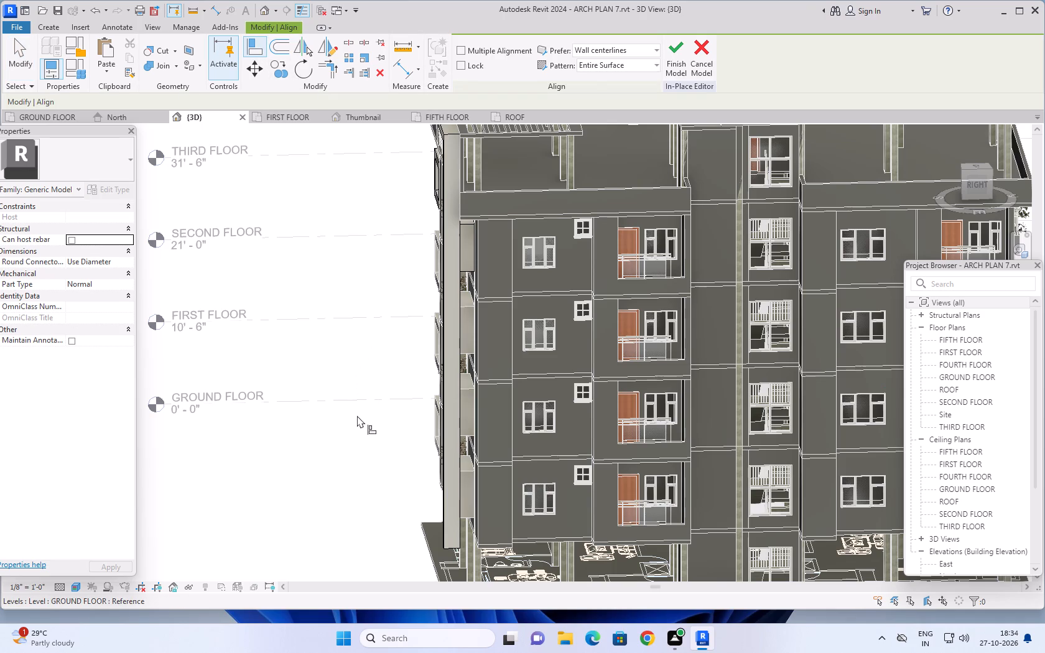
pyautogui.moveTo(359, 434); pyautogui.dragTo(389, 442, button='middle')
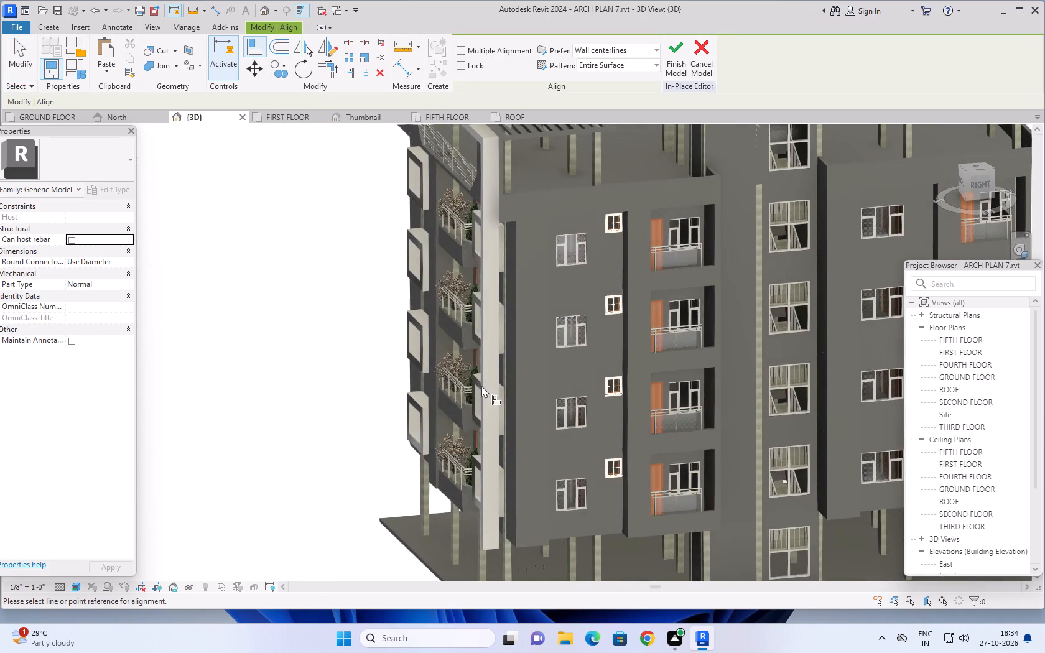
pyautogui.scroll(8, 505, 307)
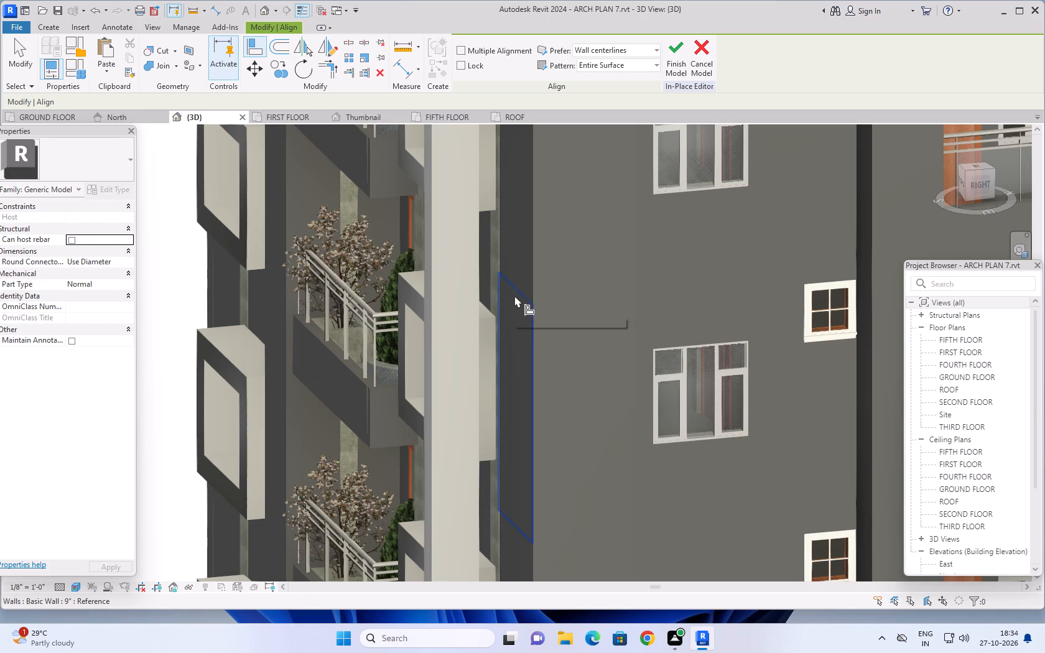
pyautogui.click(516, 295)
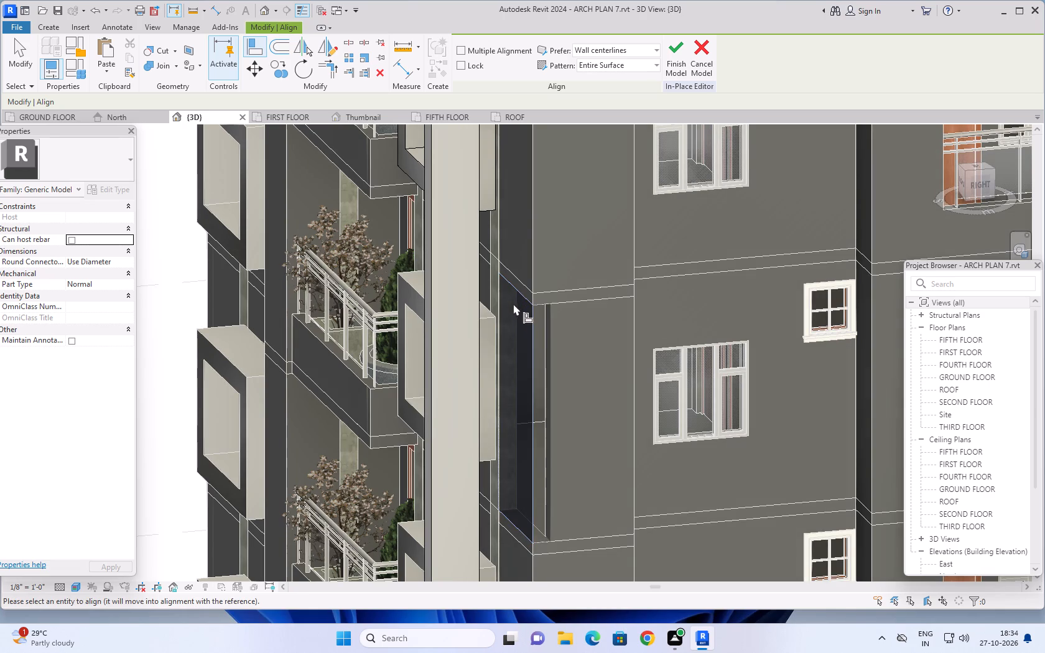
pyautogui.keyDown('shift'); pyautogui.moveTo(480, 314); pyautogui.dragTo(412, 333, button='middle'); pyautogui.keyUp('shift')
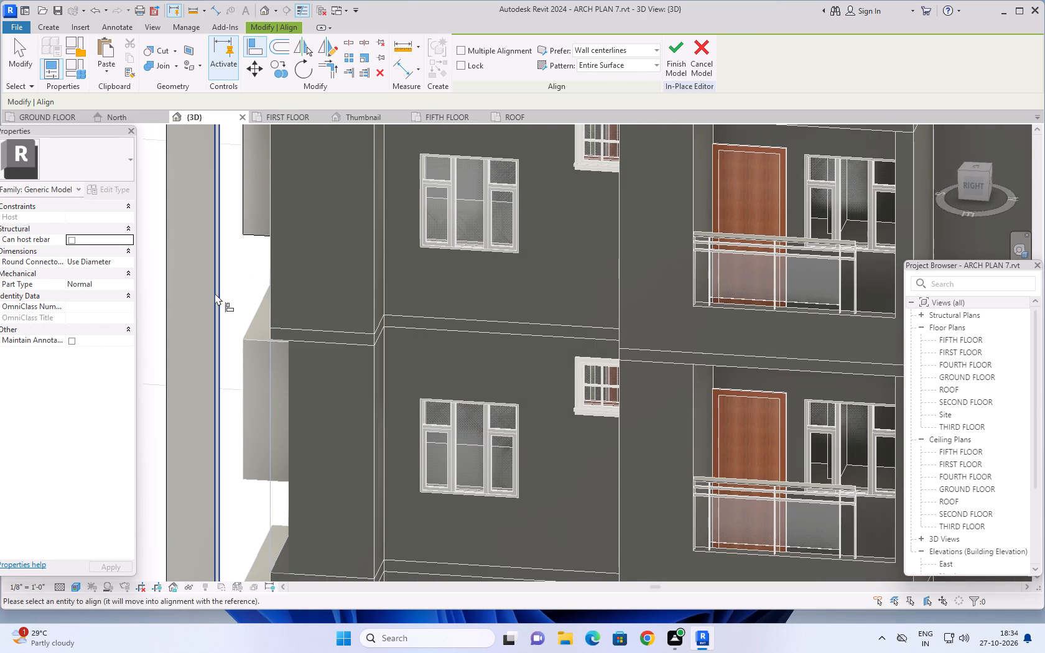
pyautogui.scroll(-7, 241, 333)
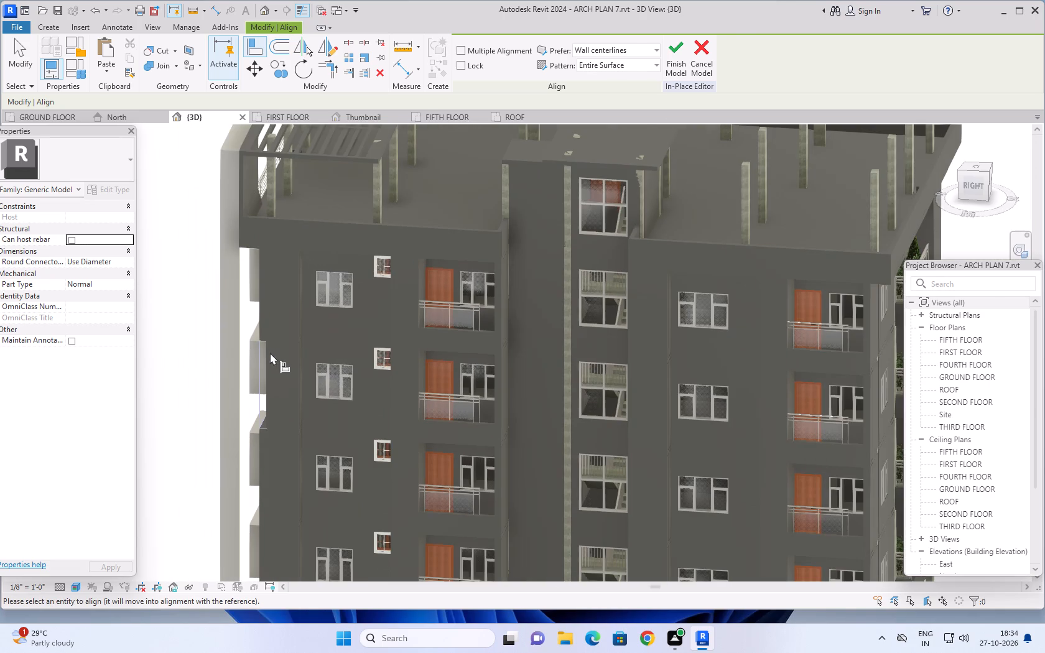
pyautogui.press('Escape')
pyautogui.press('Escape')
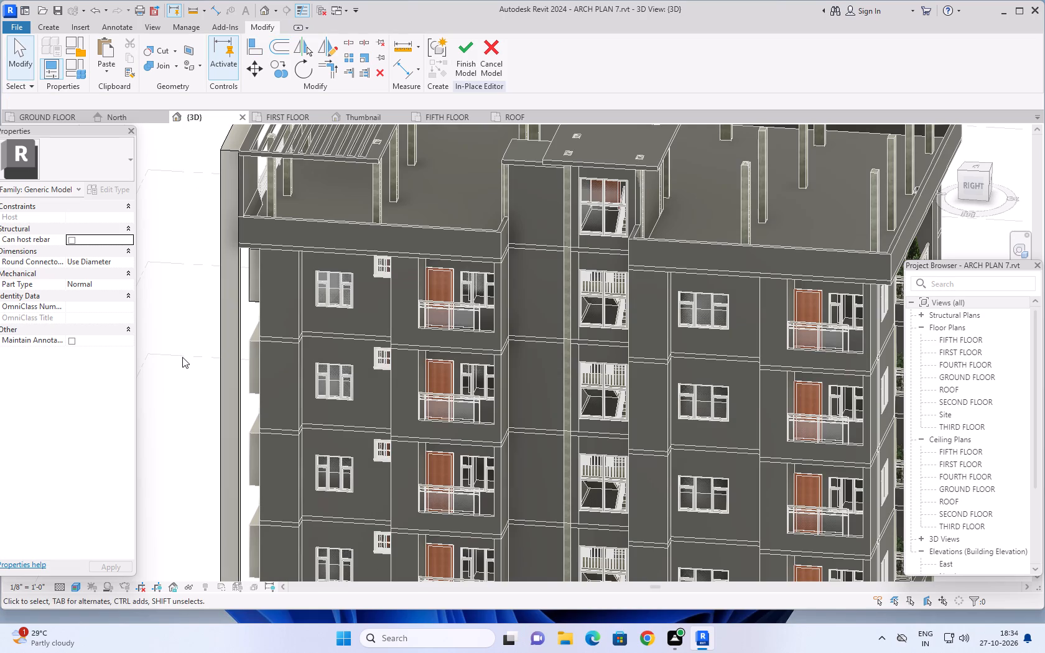
# Open the sketch of the frame's extrusion at the front corner for editing.
pyautogui.keyDown('shift'); pyautogui.moveTo(182, 357); pyautogui.dragTo(418, 346, button='middle'); pyautogui.keyUp('shift')
pyautogui.click(494, 320)
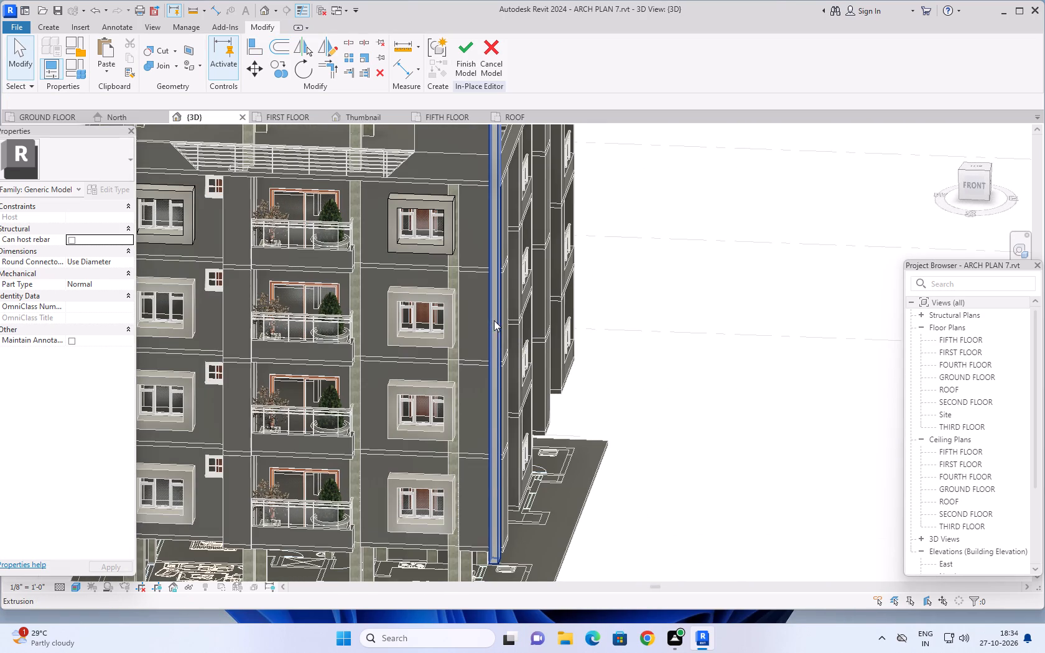
pyautogui.click(480, 57)
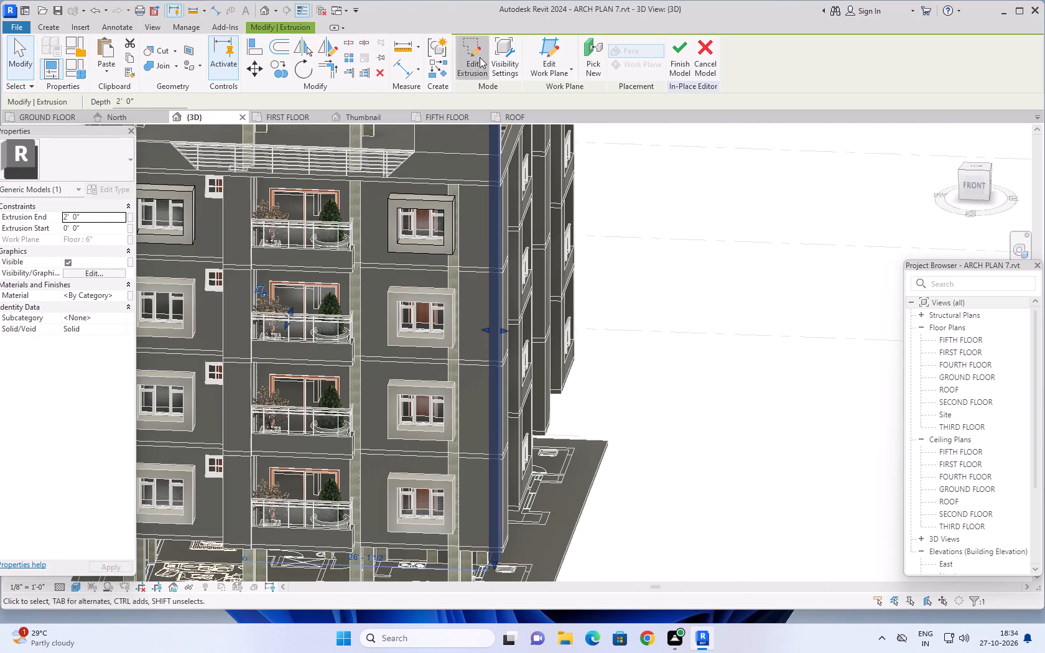
# Align the bottom sketch line of the frame's vertical leg with the edge of the 6" floor slab above the top-storey windows.
pyautogui.moveTo(665, 302); pyautogui.dragTo(712, 336, button='middle')
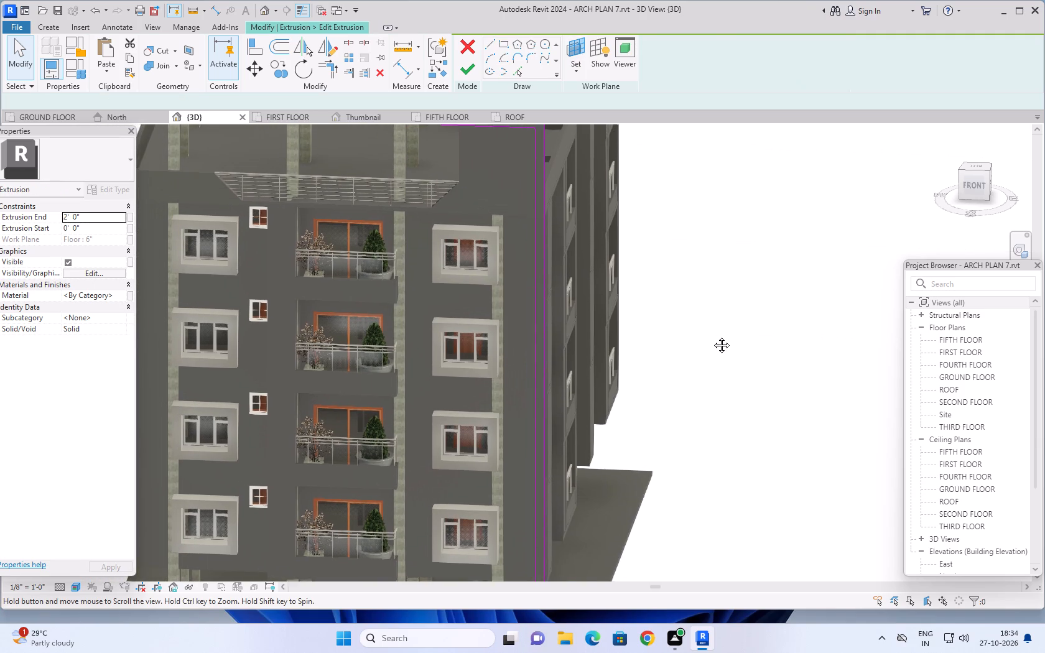
pyautogui.moveTo(712, 336); pyautogui.dragTo(715, 338, button='middle')
pyautogui.keyDown('shift'); pyautogui.moveTo(714, 425); pyautogui.dragTo(733, 350, button='middle'); pyautogui.keyUp('shift')
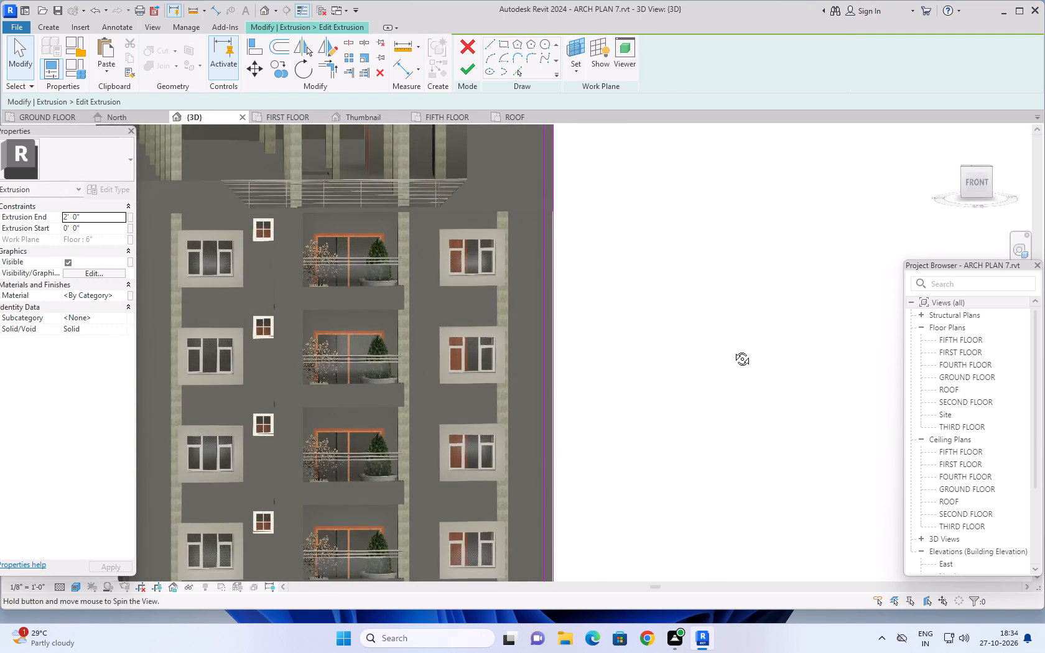
pyautogui.keyDown('shift'); pyautogui.moveTo(733, 350); pyautogui.dragTo(724, 360, button='middle'); pyautogui.keyUp('shift')
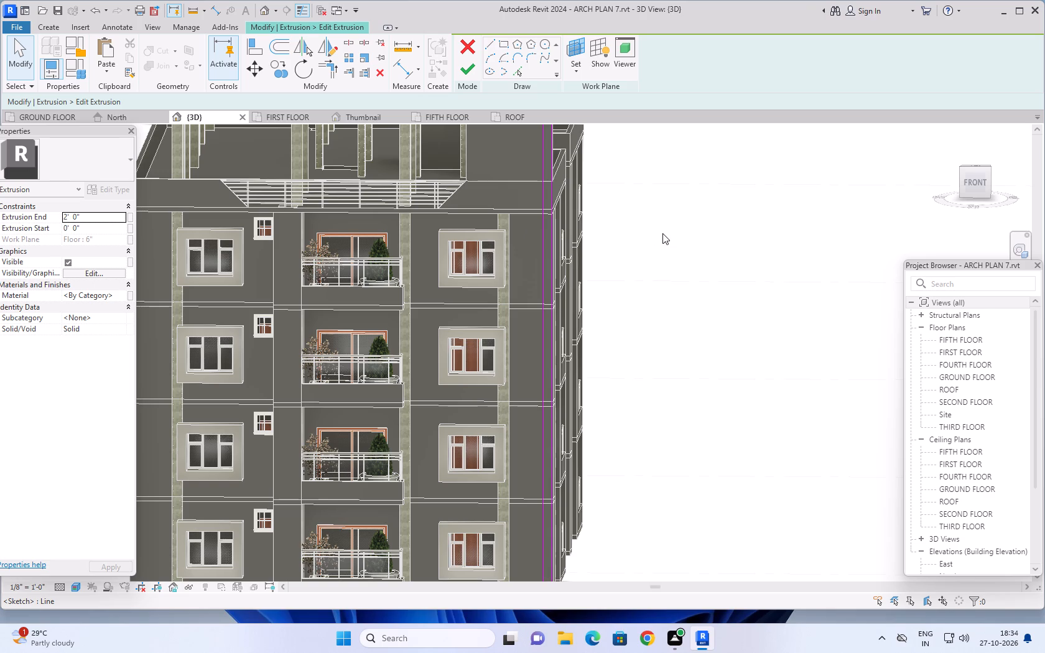
pyautogui.scroll(1, 669, 216)
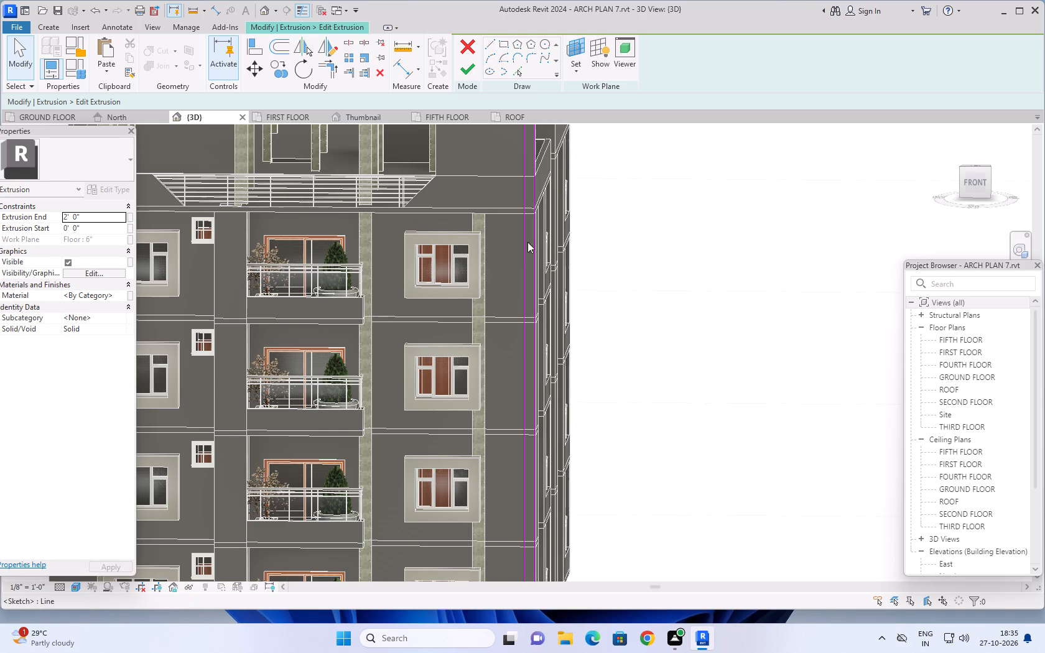
pyautogui.click(254, 46)
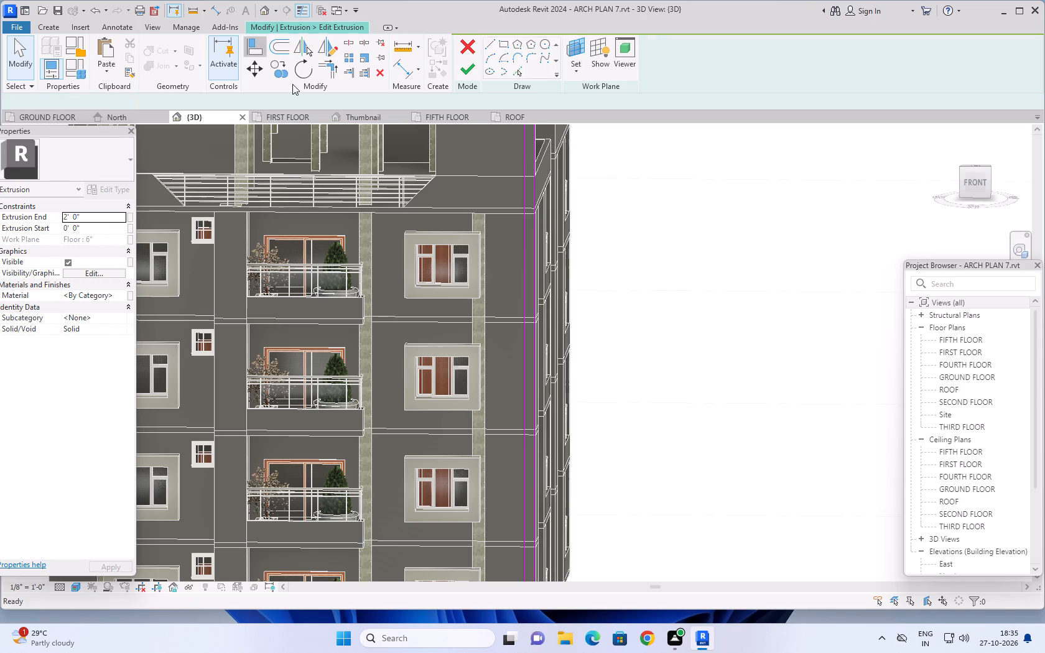
pyautogui.scroll(3, 523, 229)
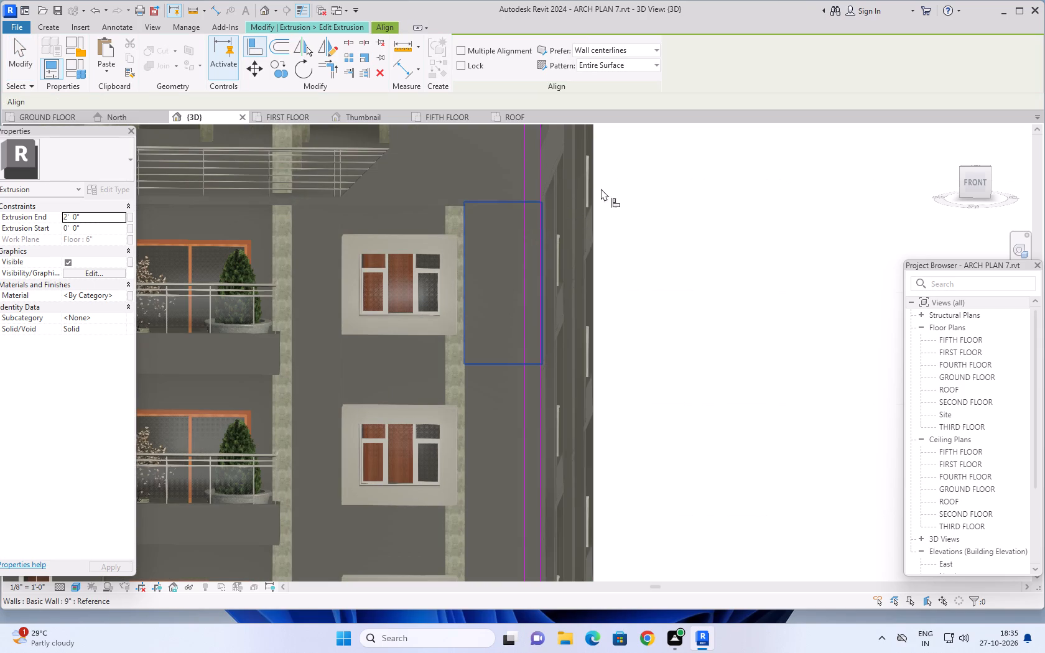
pyautogui.click(536, 205)
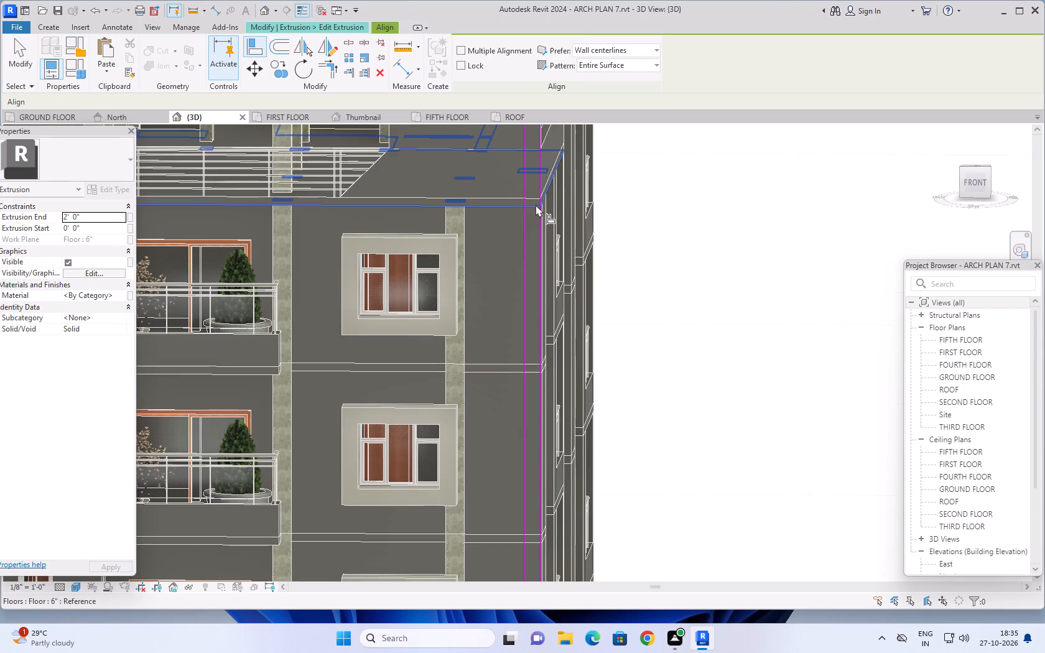
pyautogui.scroll(-3, 674, 330)
pyautogui.scroll(-2, 677, 392)
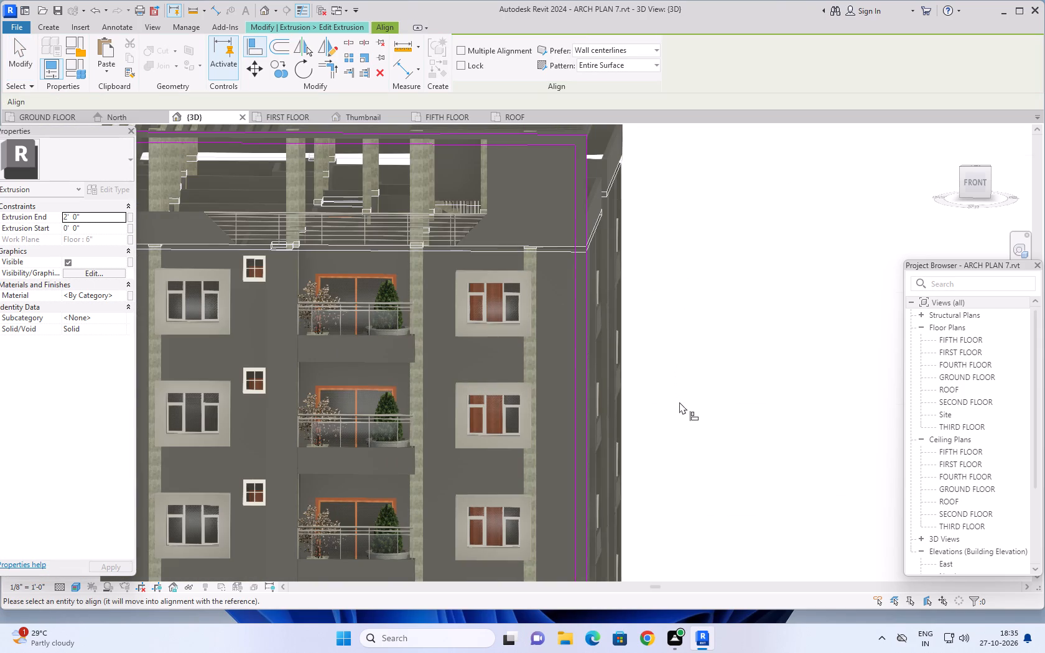
pyautogui.moveTo(679, 402); pyautogui.dragTo(676, 324, button='middle')
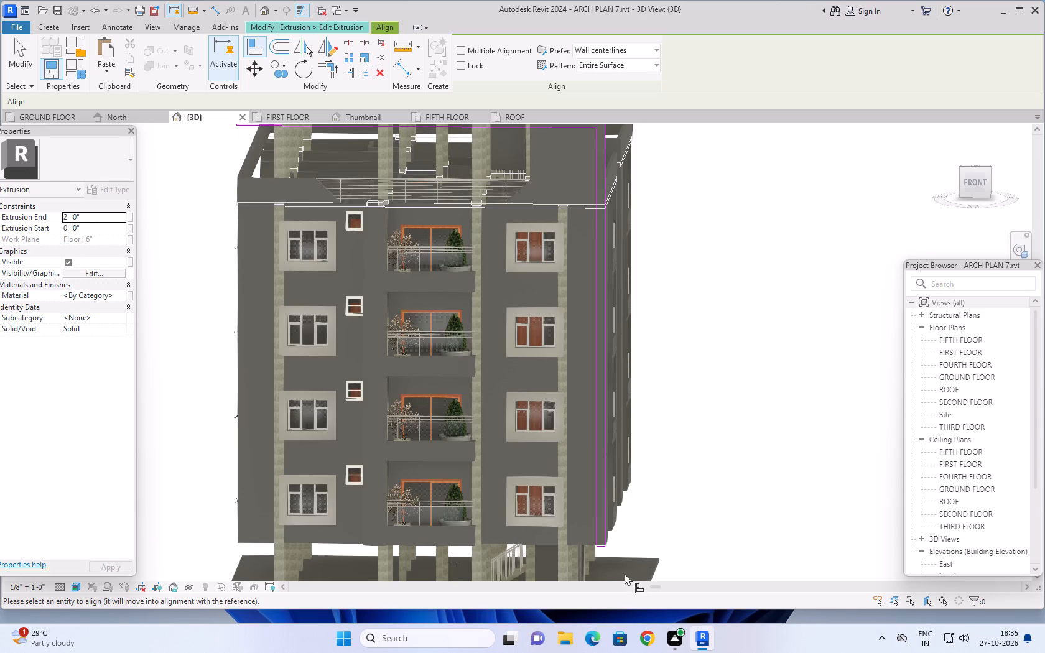
pyautogui.scroll(8, 613, 568)
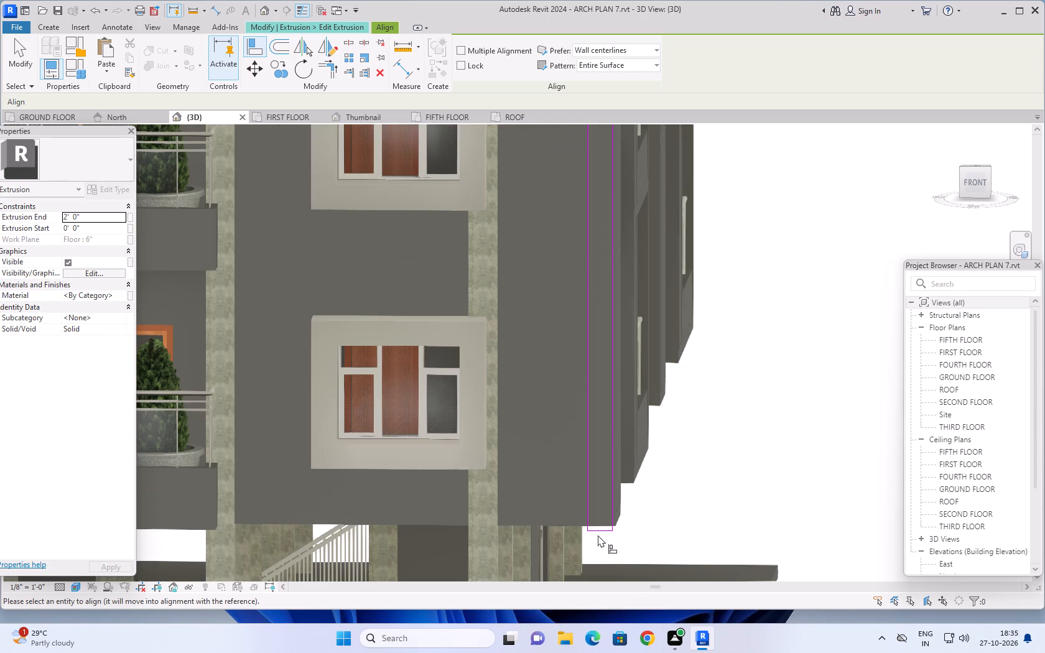
pyautogui.click(600, 529)
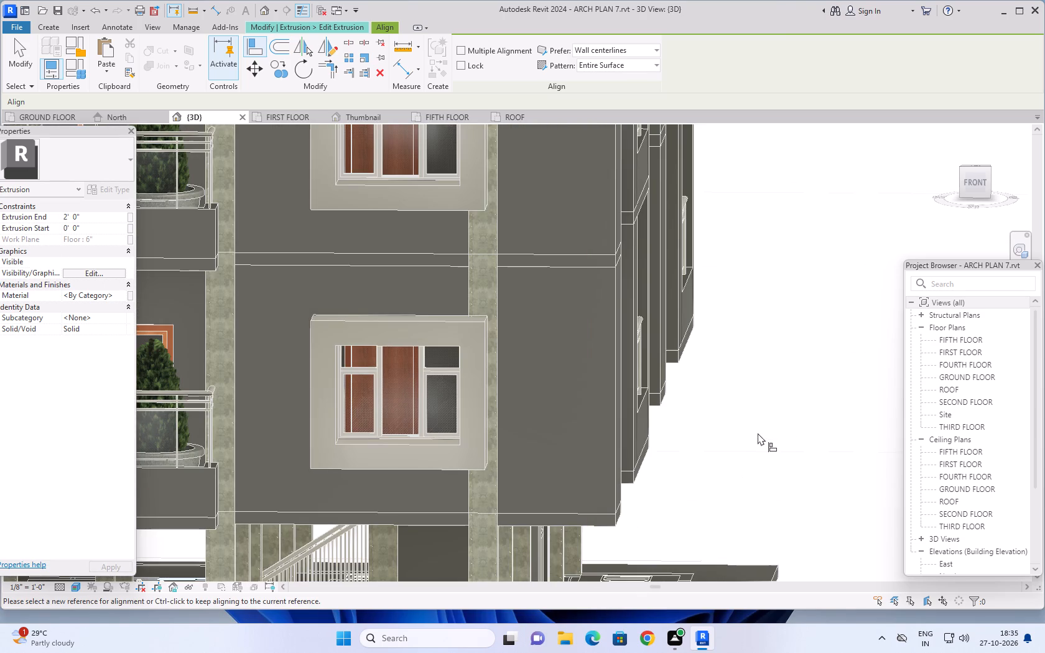
pyautogui.scroll(-4, 770, 402)
pyautogui.scroll(-3, 782, 330)
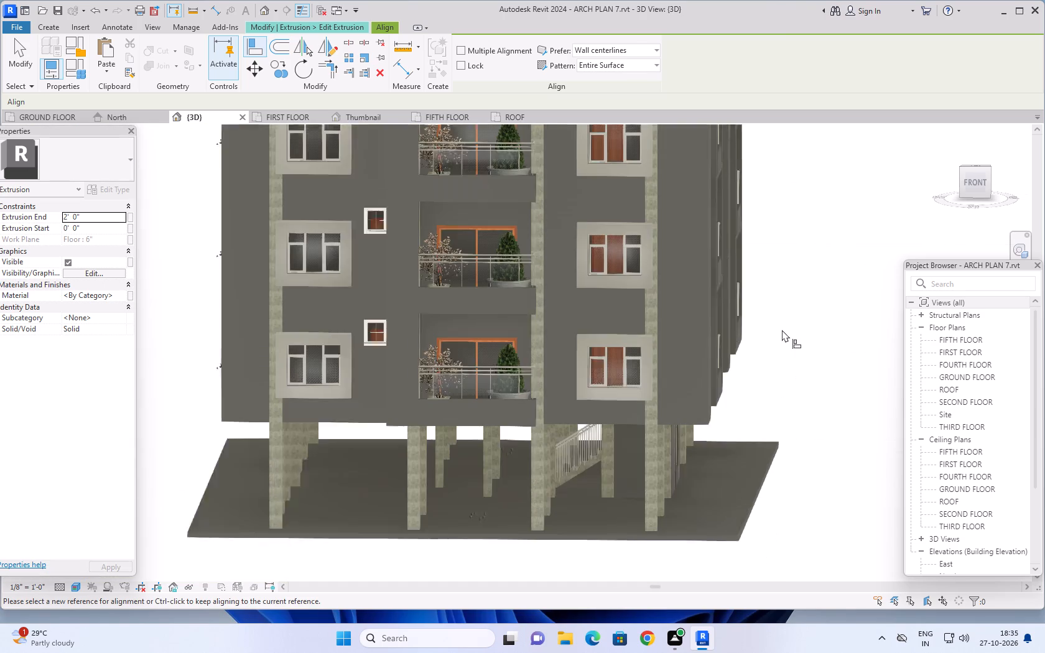
pyautogui.scroll(-3, 782, 330)
pyautogui.moveTo(796, 232); pyautogui.dragTo(775, 277, button='middle')
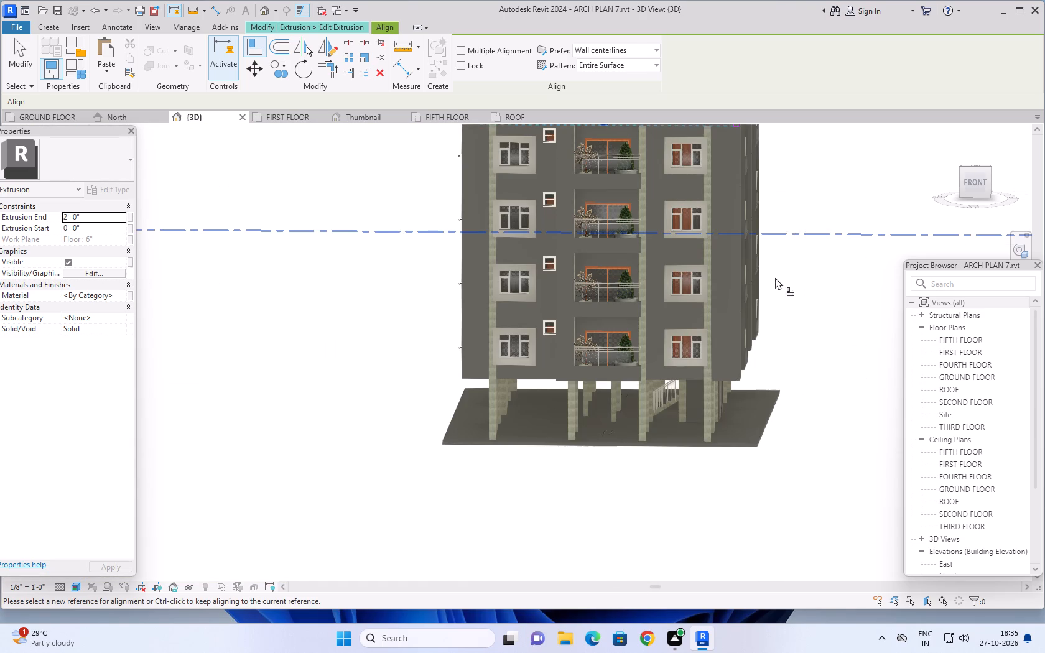
pyautogui.moveTo(775, 277); pyautogui.dragTo(750, 358, button='middle')
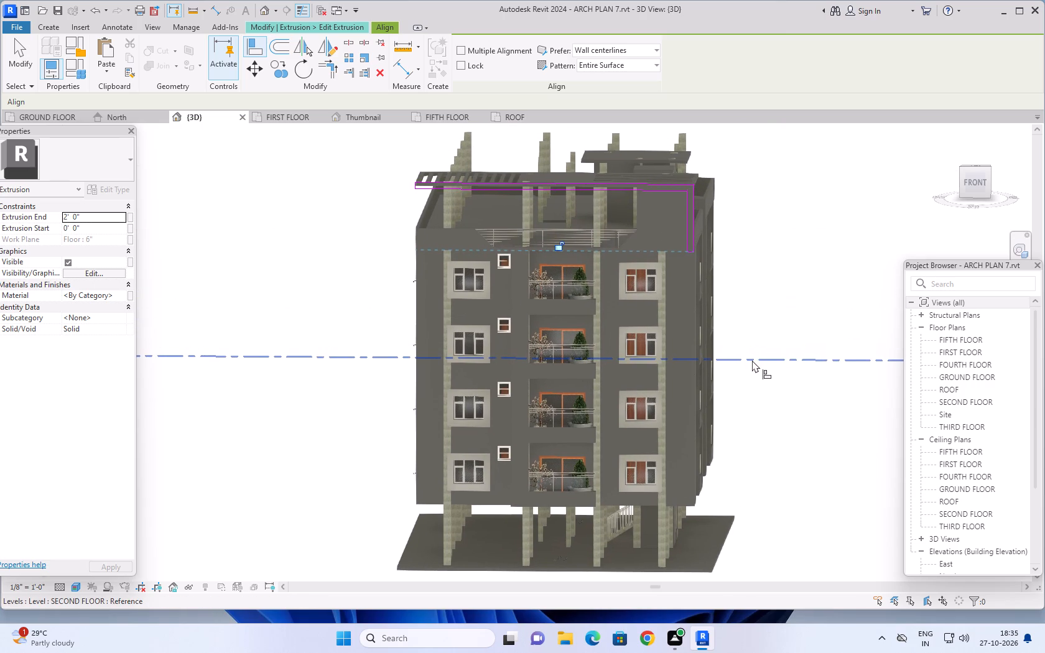
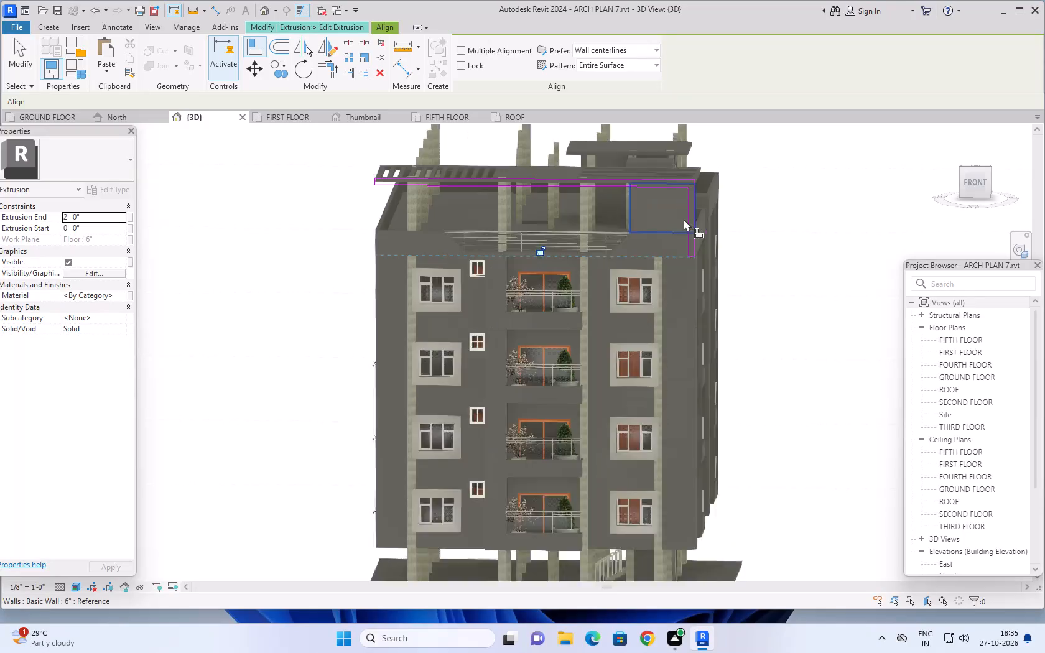
# Check the frame's shortened vertical leg against the slab edge and finish the extrusion sketch.
pyautogui.scroll(6, 695, 234)
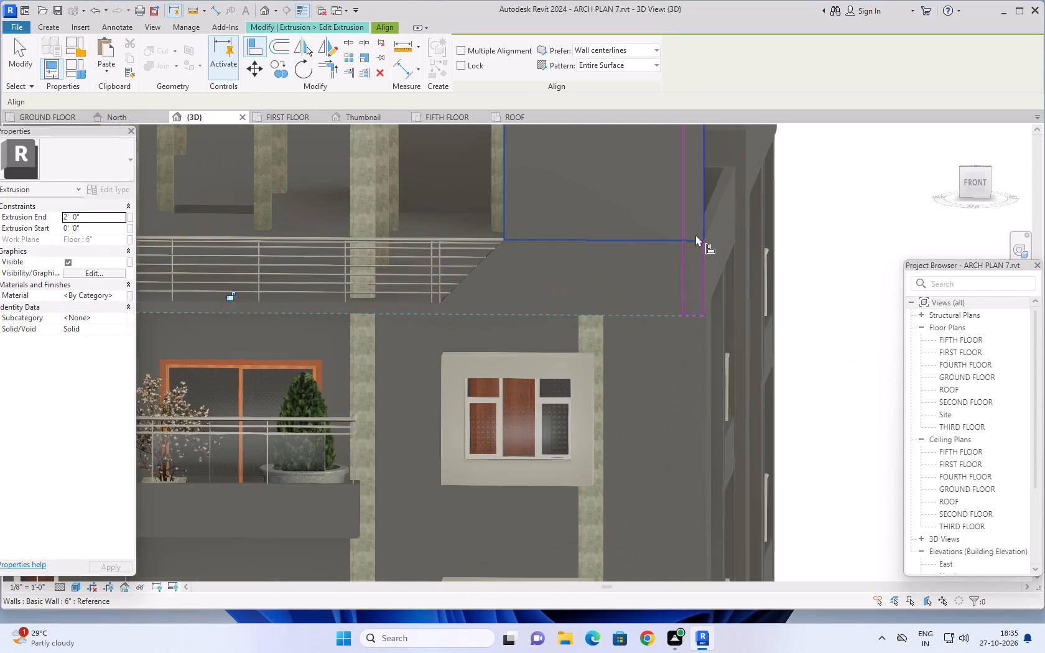
pyautogui.moveTo(828, 307); pyautogui.dragTo(771, 345, button='middle')
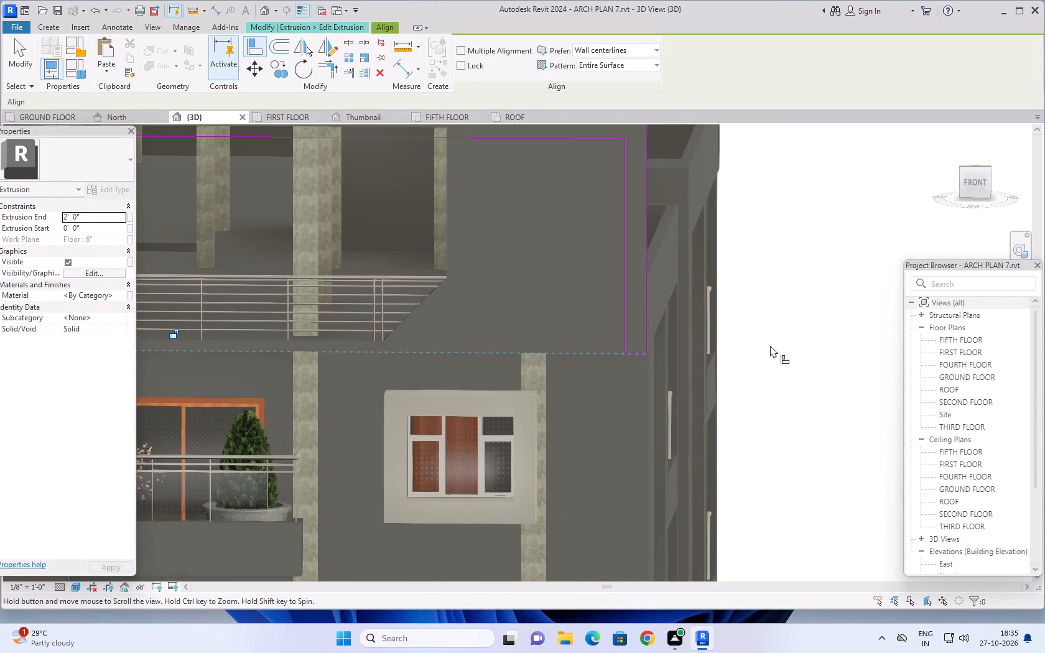
pyautogui.moveTo(766, 338); pyautogui.dragTo(774, 279, button='middle')
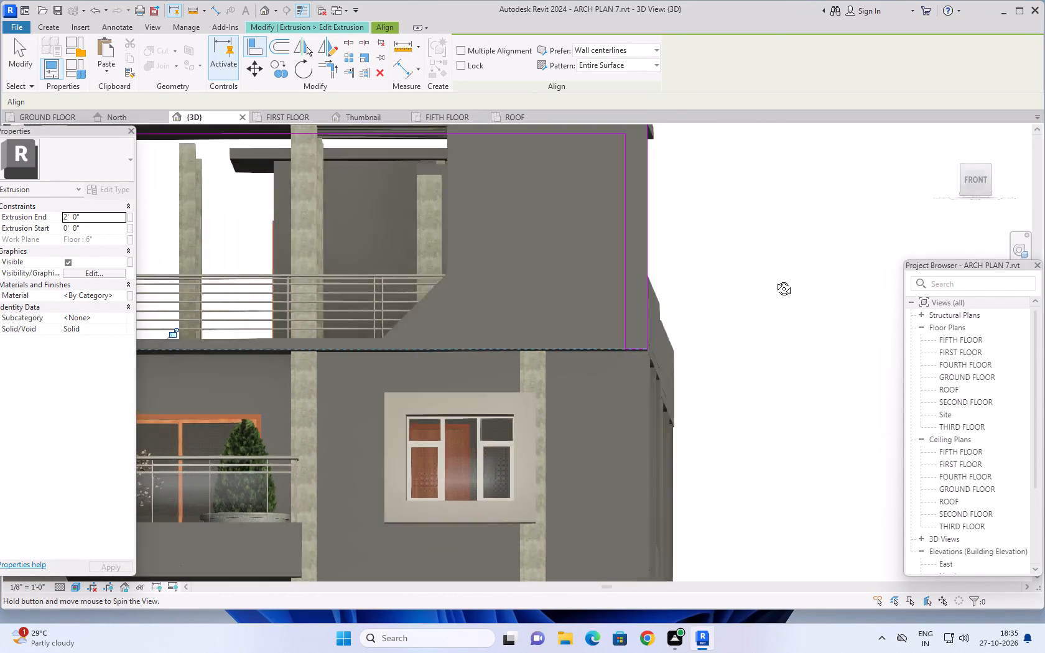
pyautogui.moveTo(774, 279); pyautogui.dragTo(776, 296, button='middle')
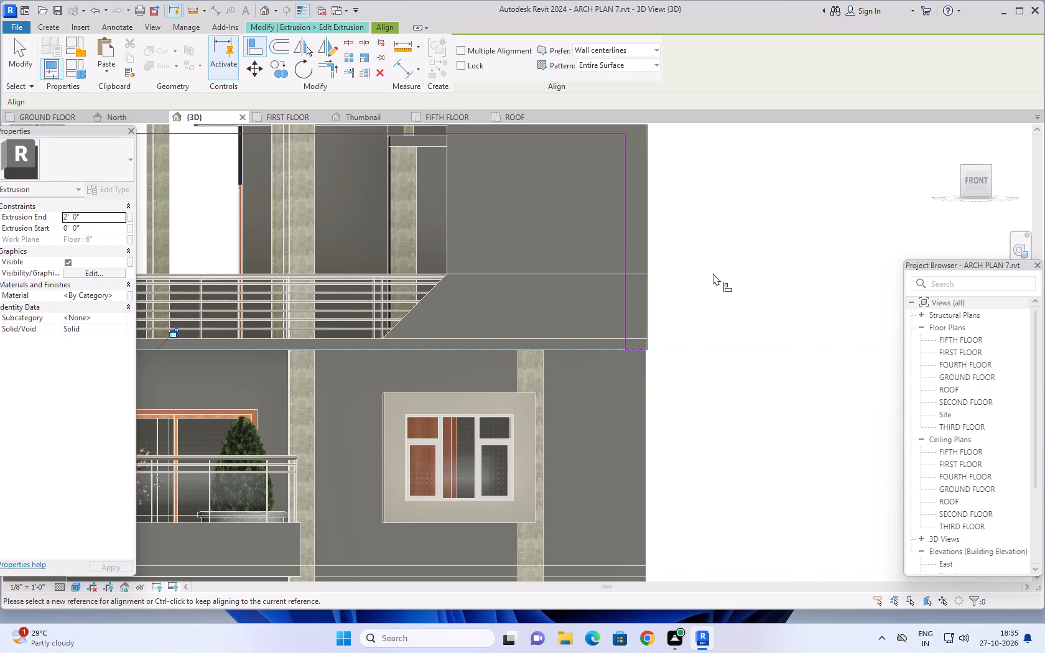
pyautogui.moveTo(722, 271); pyautogui.dragTo(717, 295, button='middle')
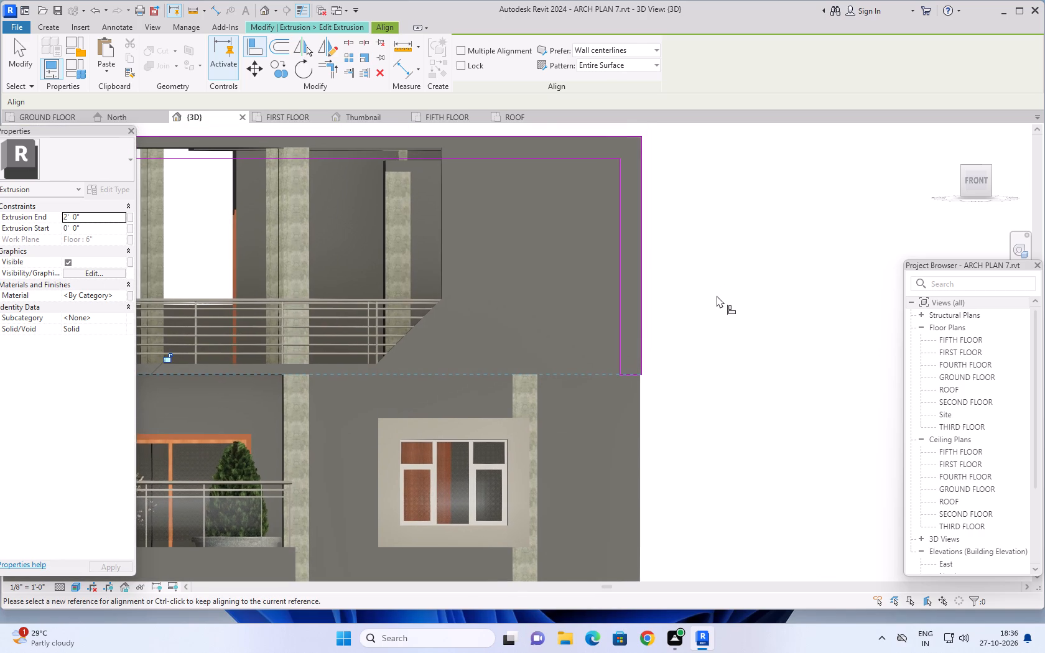
pyautogui.keyDown('shift'); pyautogui.moveTo(720, 296); pyautogui.dragTo(713, 307, button='middle'); pyautogui.keyUp('shift')
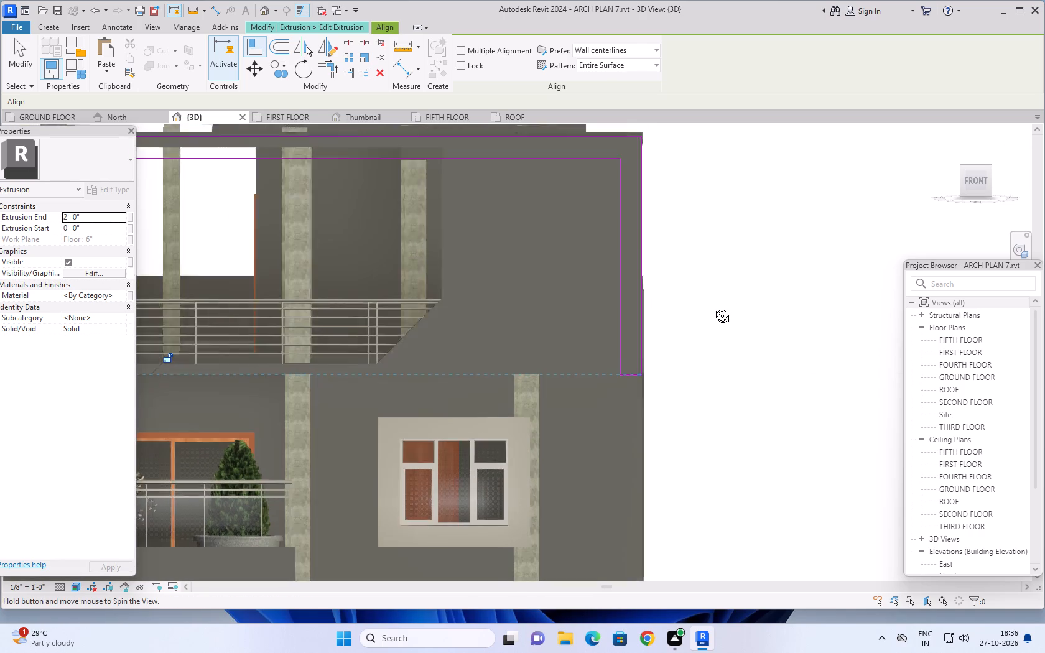
pyautogui.keyDown('shift'); pyautogui.moveTo(713, 307); pyautogui.dragTo(706, 313, button='middle'); pyautogui.keyUp('shift')
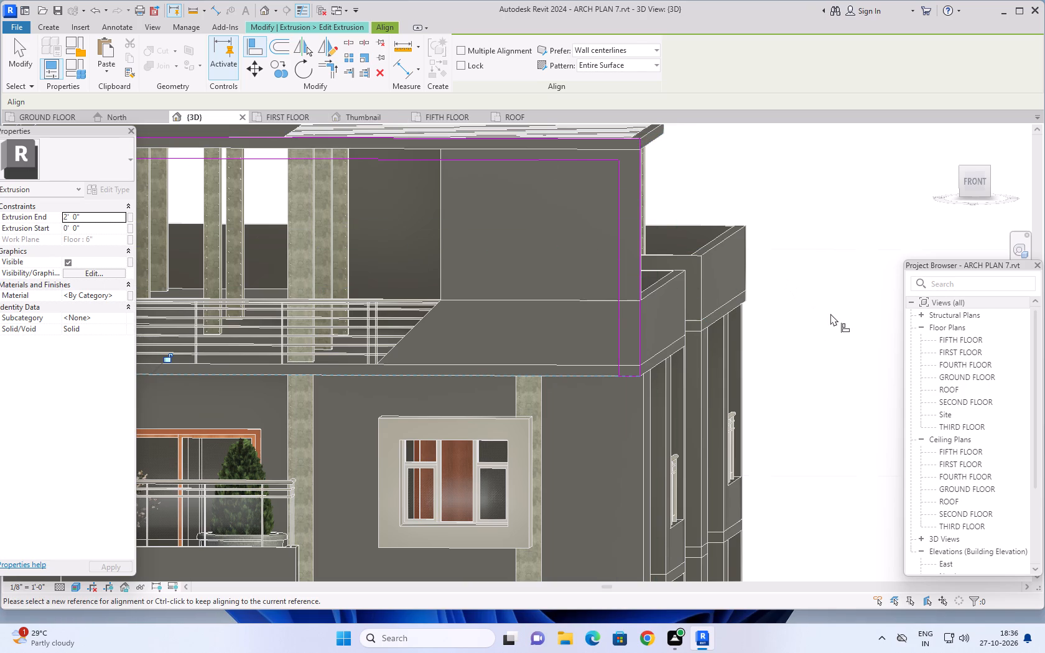
pyautogui.press('Escape')
pyautogui.press('Escape')
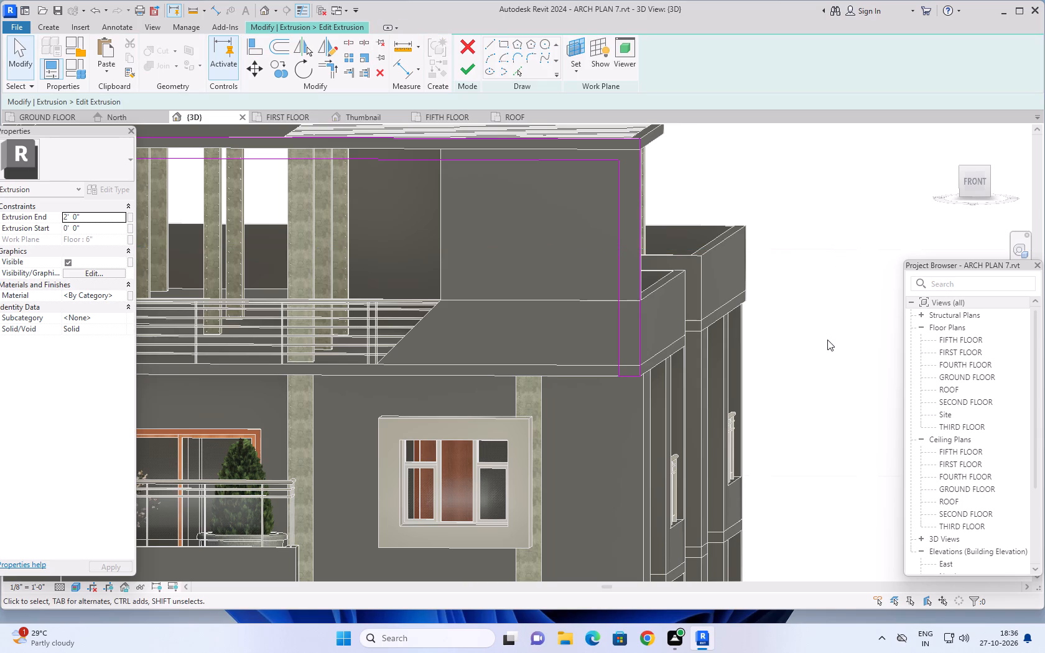
pyautogui.moveTo(827, 340); pyautogui.dragTo(832, 327, button='middle')
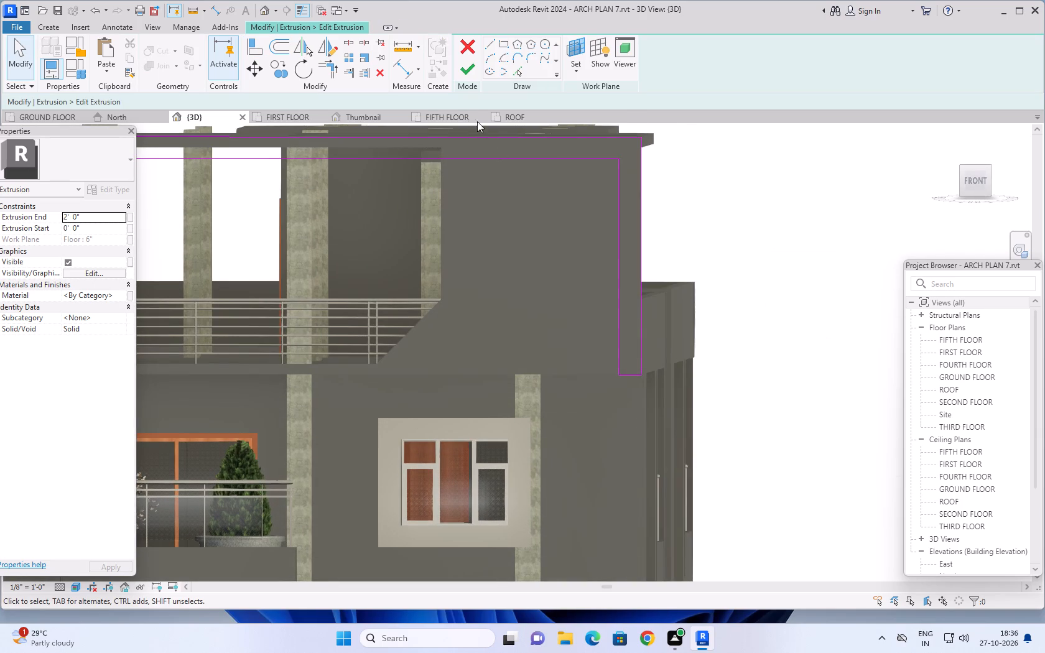
pyautogui.click(470, 74)
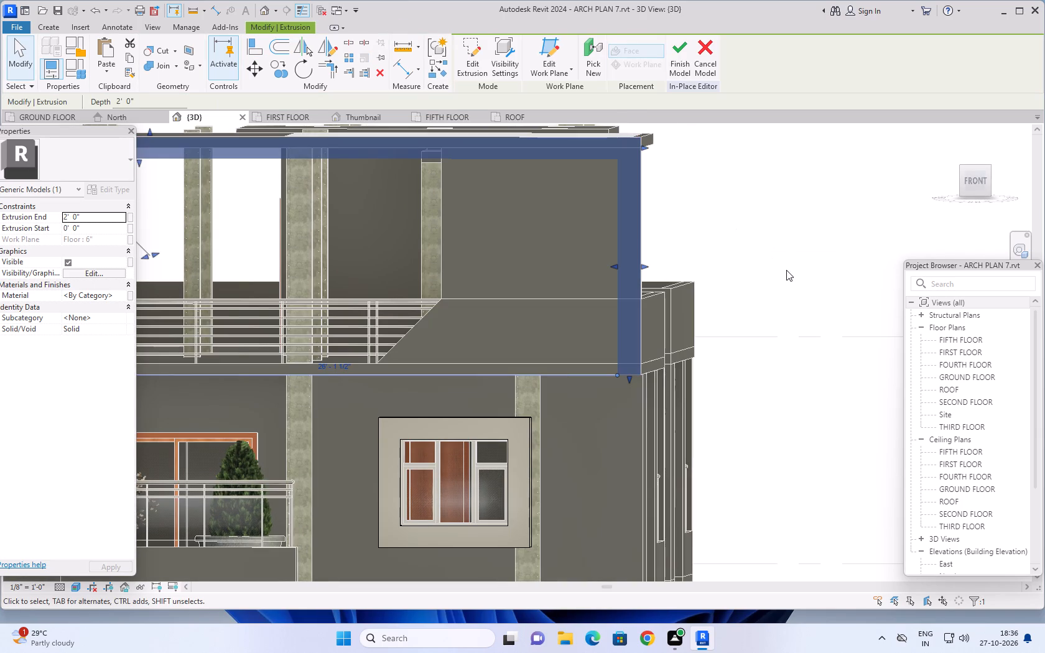
# Finish the in-place model of the facade frame and return to the project.
pyautogui.moveTo(787, 281); pyautogui.dragTo(799, 258, button='middle')
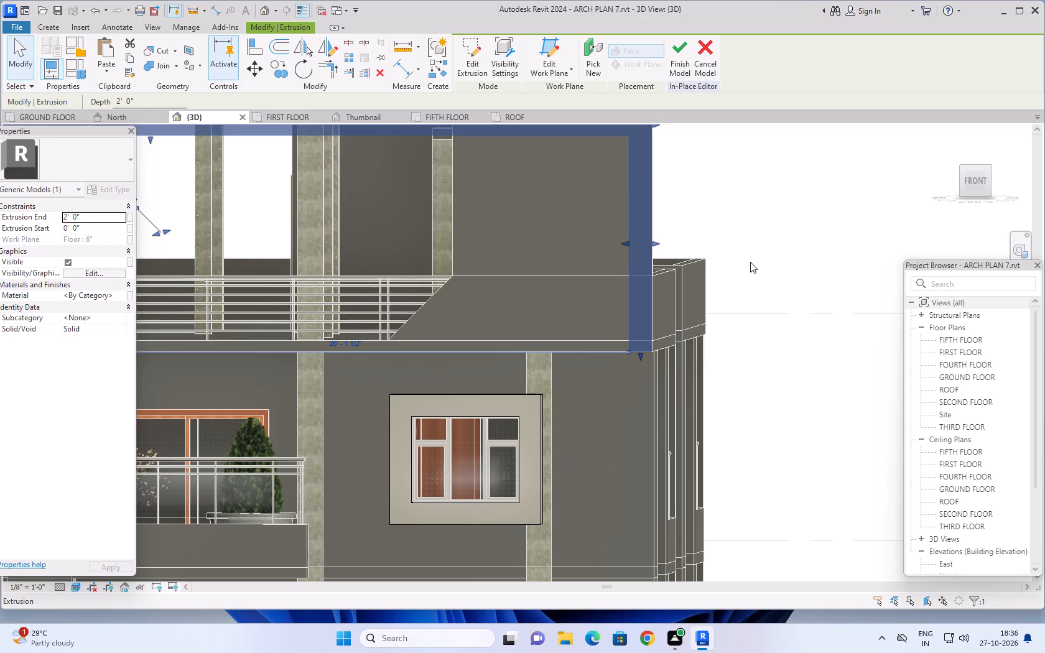
pyautogui.click(673, 52)
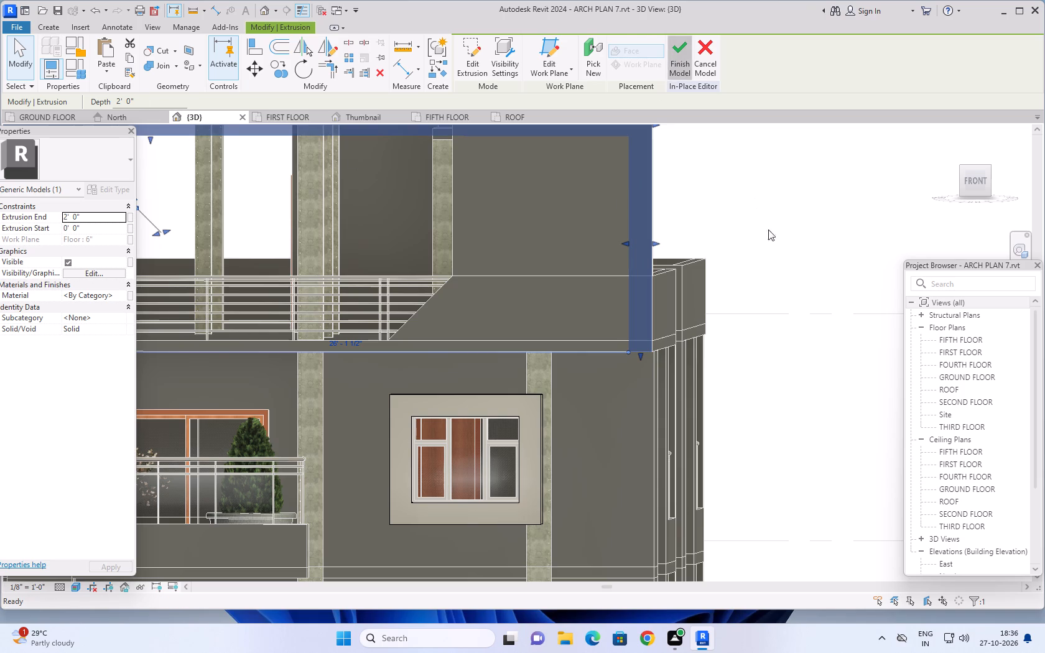
pyautogui.scroll(-4, 778, 256)
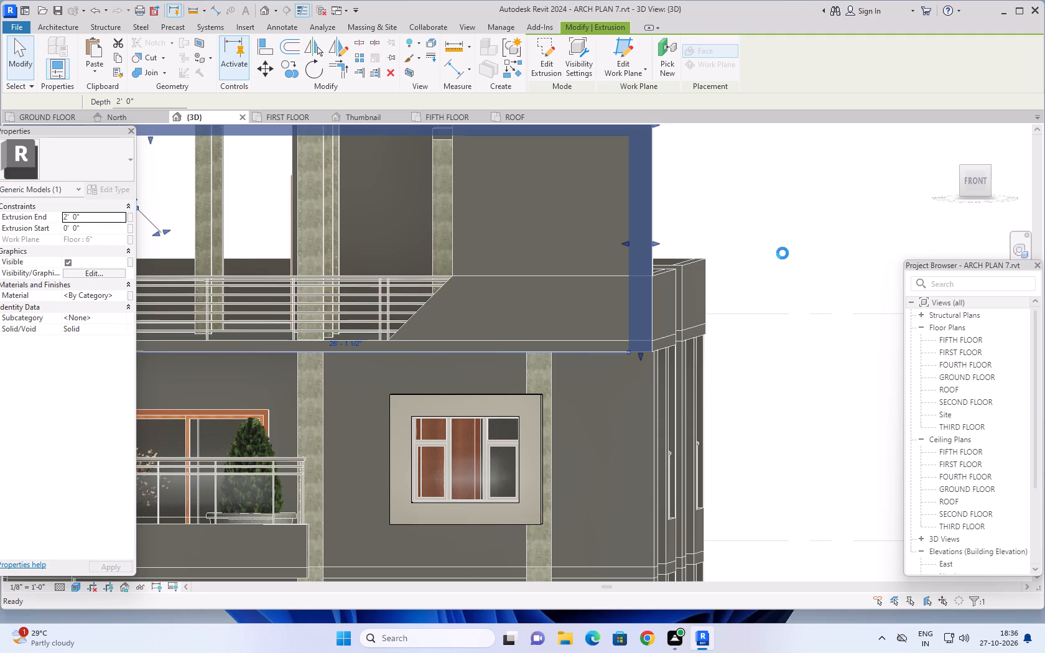
pyautogui.scroll(-1, 787, 242)
pyautogui.moveTo(787, 241); pyautogui.dragTo(759, 239, button='middle')
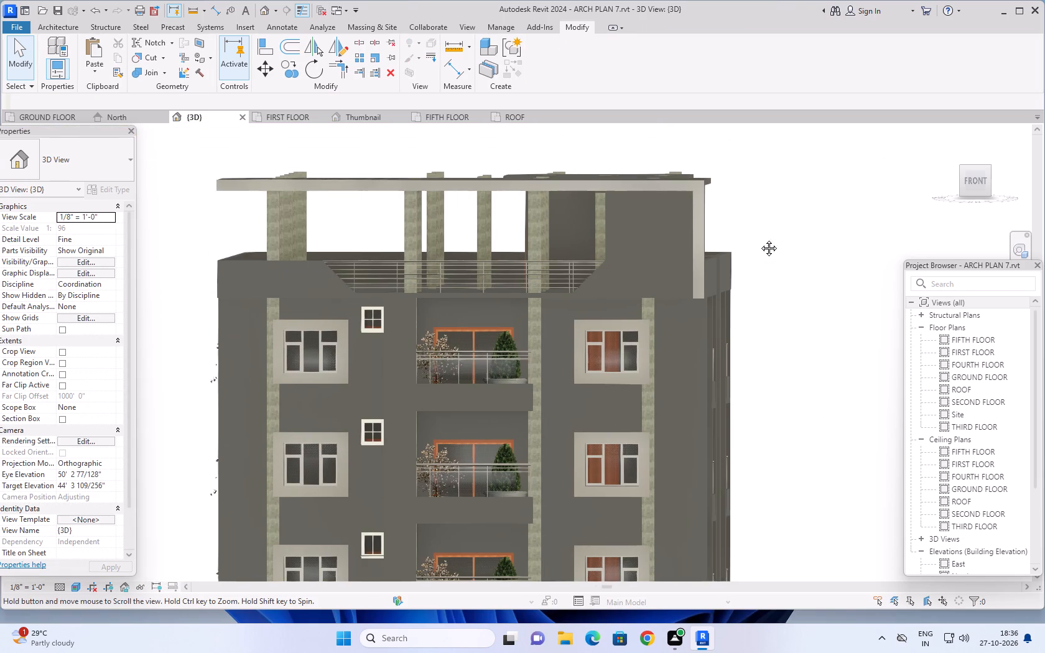
pyautogui.moveTo(759, 239); pyautogui.dragTo(736, 239, button='middle')
pyautogui.press('Escape')
pyautogui.press('Escape')
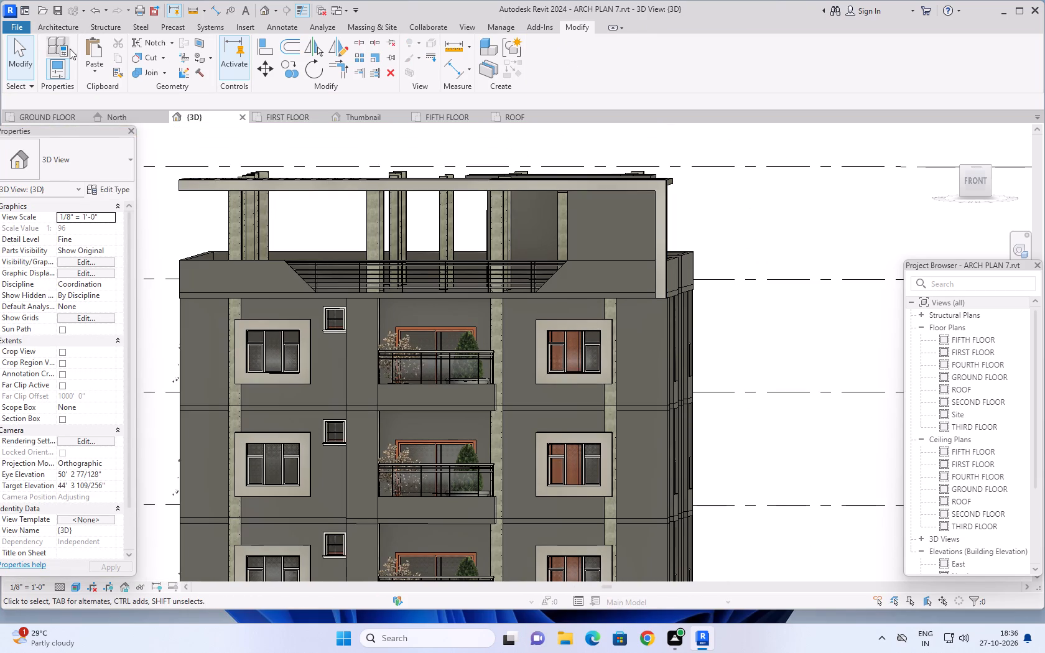
# Open the GROUND FLOOR plan, with the empty area east of the building in view.
pyautogui.scroll(-1, 649, 210)
pyautogui.click(55, 24)
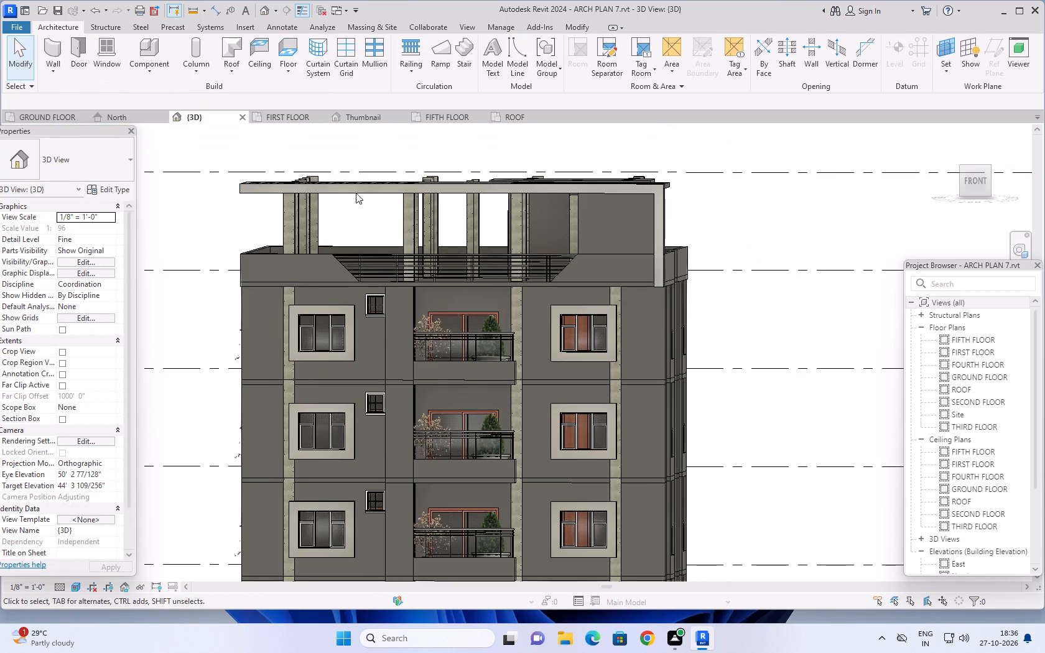
pyautogui.scroll(-2, 766, 317)
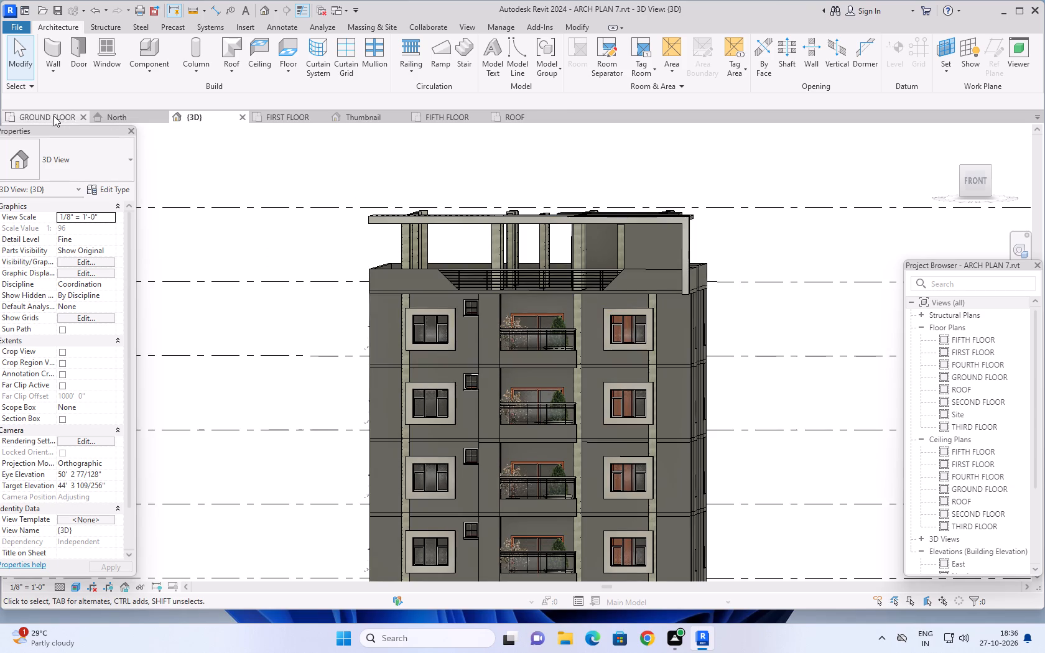
pyautogui.click(51, 115)
pyautogui.scroll(-3, 705, 332)
pyautogui.moveTo(781, 345); pyautogui.dragTo(666, 303, button='middle')
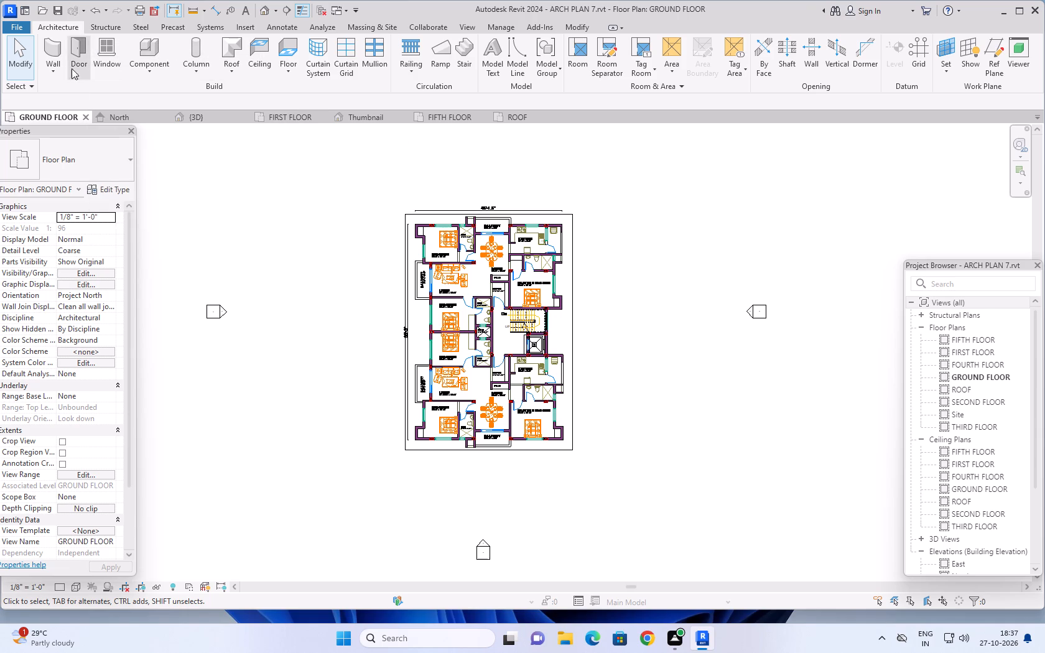
# Draw a zigzag chain of five 6" Basic Walls in the empty area east of the building plan, the first about 55'-6" long.
pyautogui.click(60, 57)
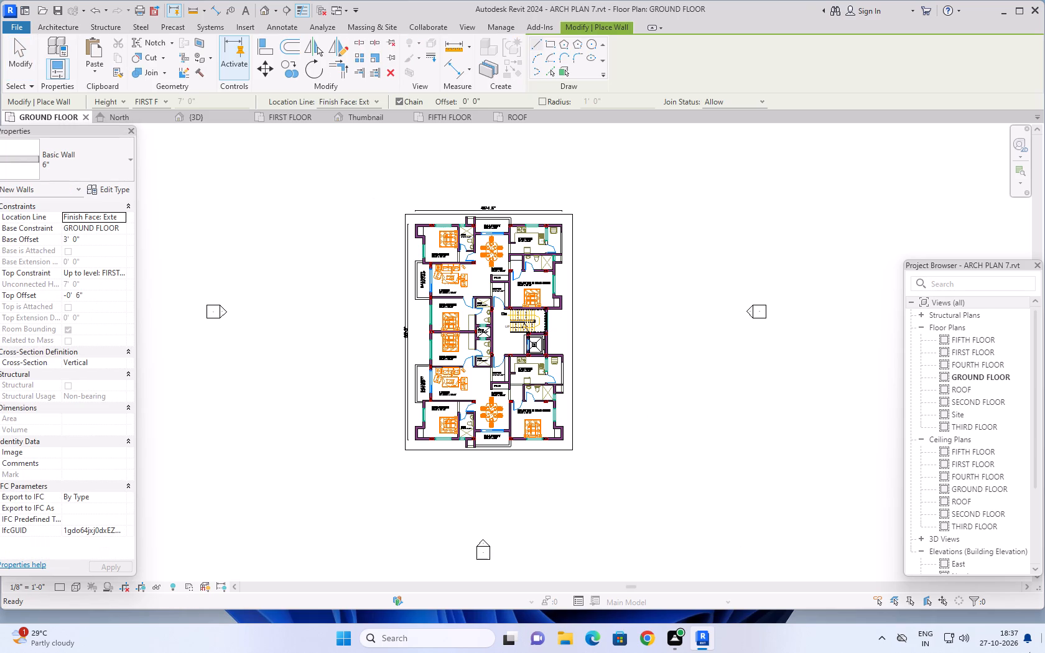
pyautogui.moveTo(656, 225); pyautogui.dragTo(672, 227)
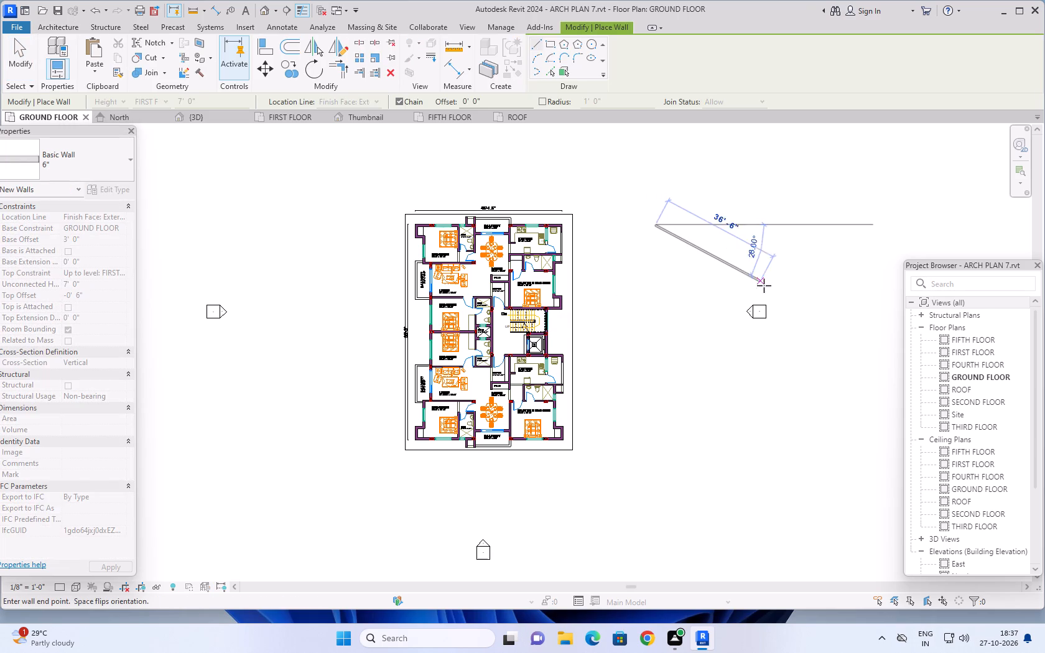
pyautogui.click(809, 320)
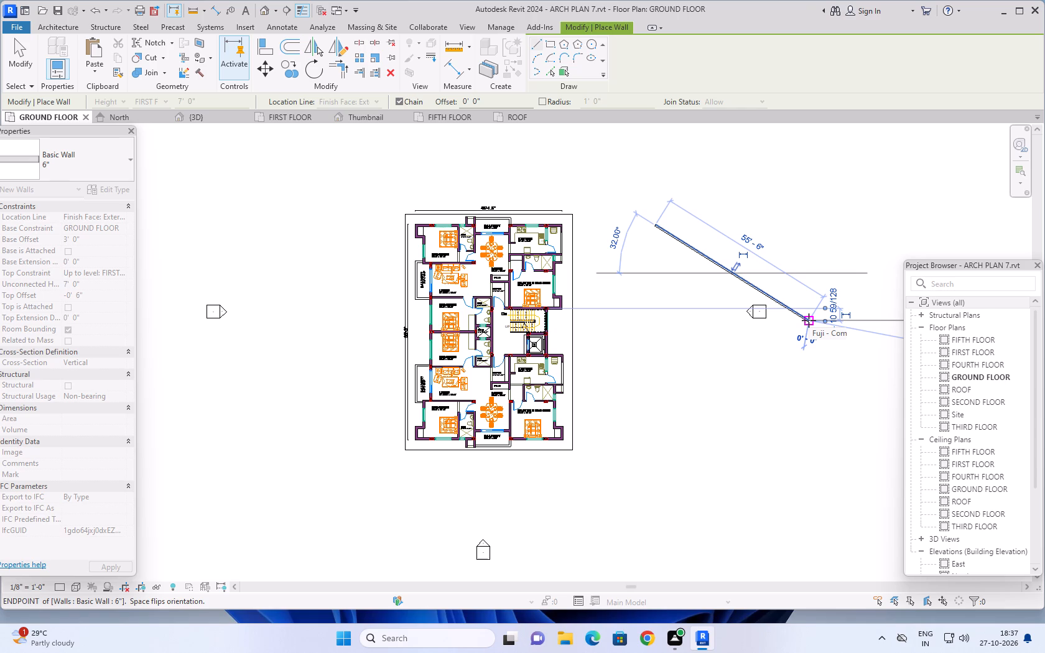
pyautogui.click(848, 193)
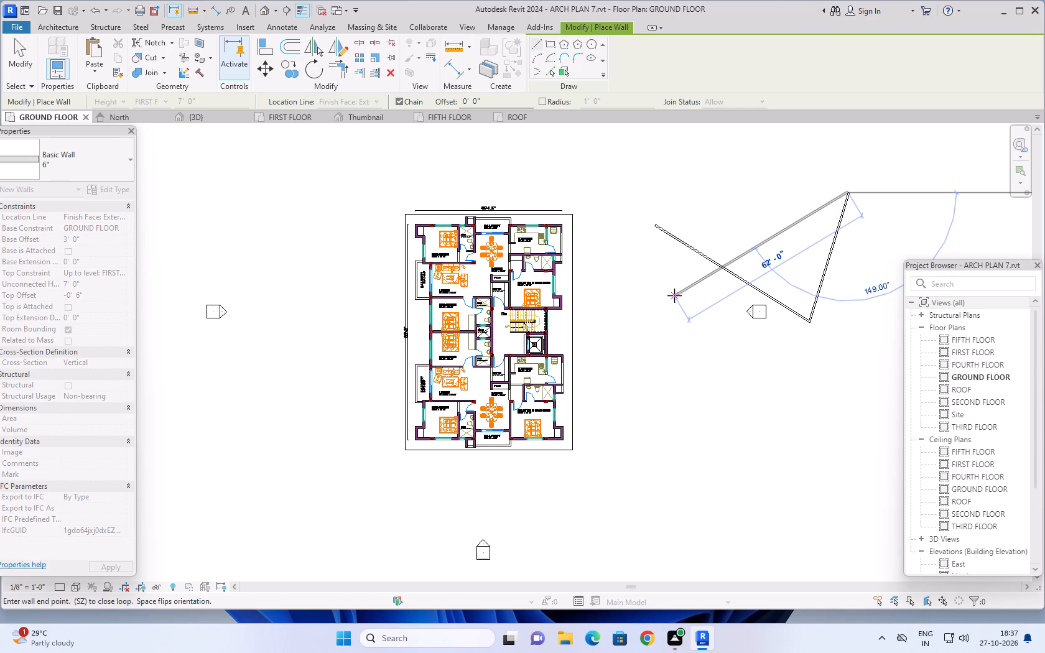
pyautogui.click(748, 394)
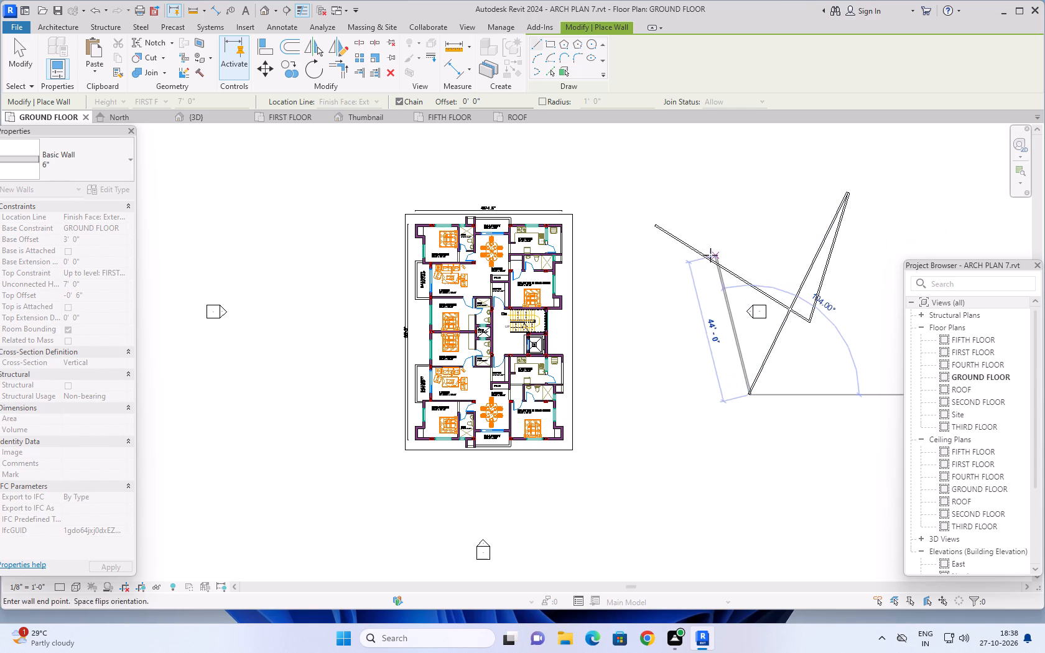
pyautogui.click(684, 247)
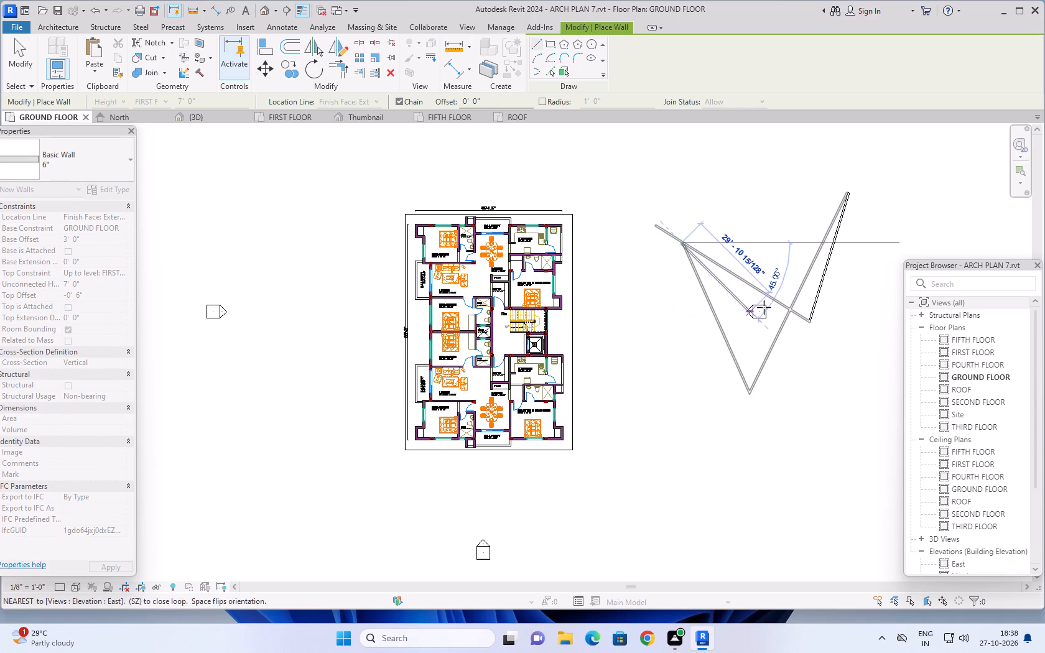
pyautogui.click(767, 304)
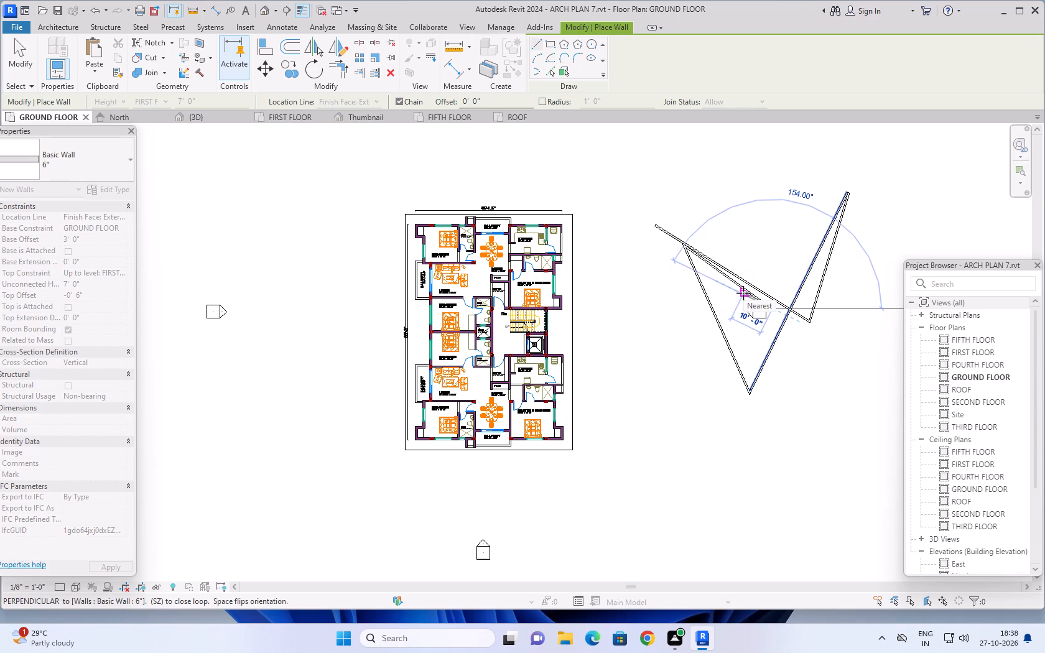
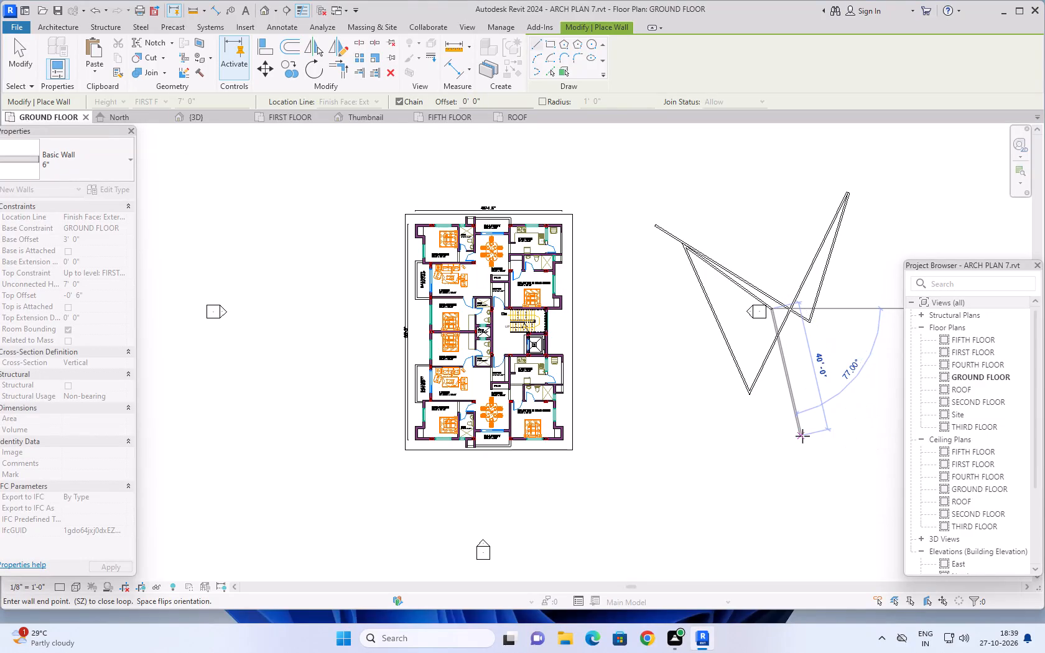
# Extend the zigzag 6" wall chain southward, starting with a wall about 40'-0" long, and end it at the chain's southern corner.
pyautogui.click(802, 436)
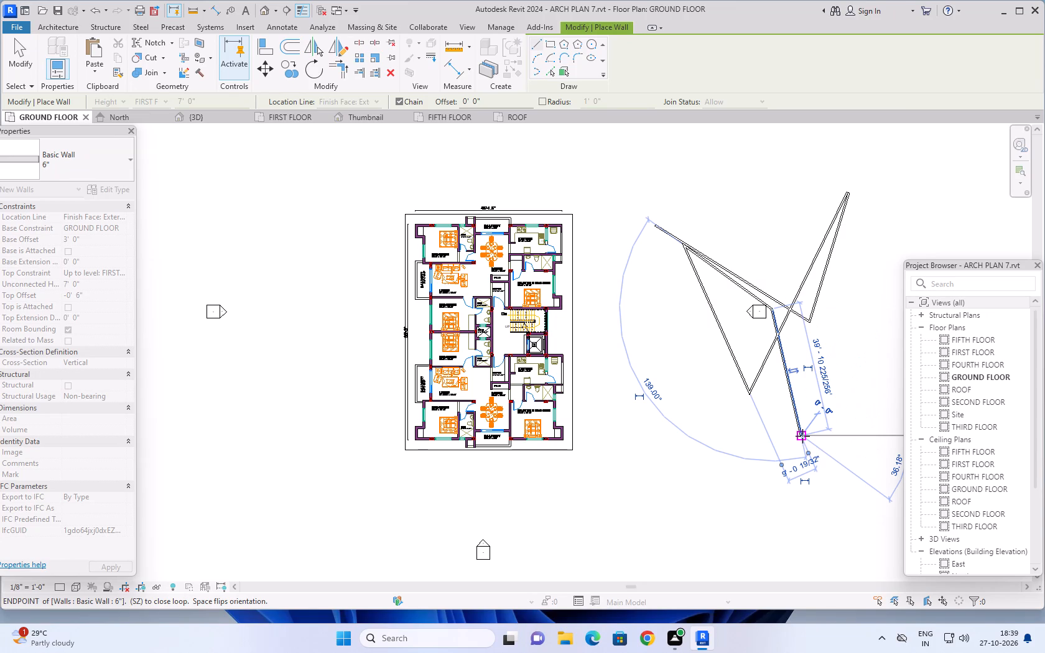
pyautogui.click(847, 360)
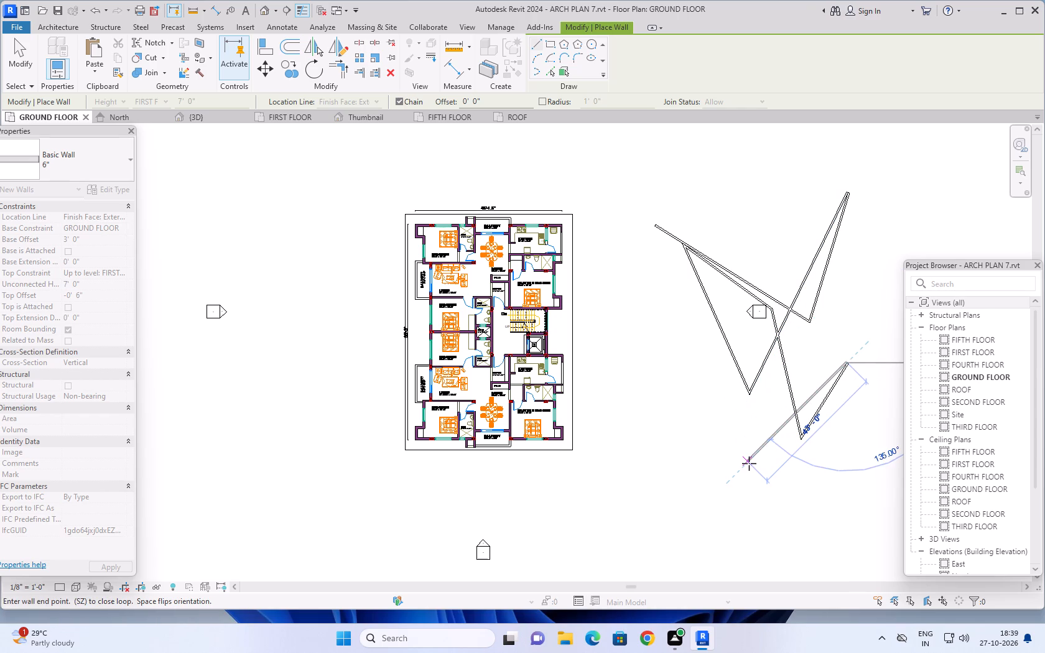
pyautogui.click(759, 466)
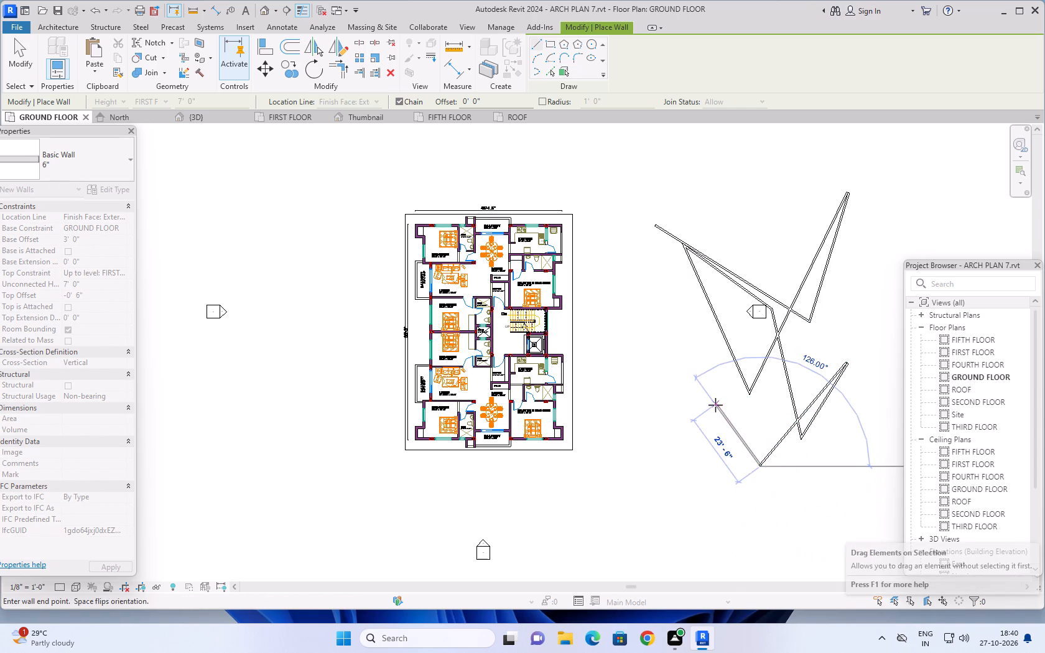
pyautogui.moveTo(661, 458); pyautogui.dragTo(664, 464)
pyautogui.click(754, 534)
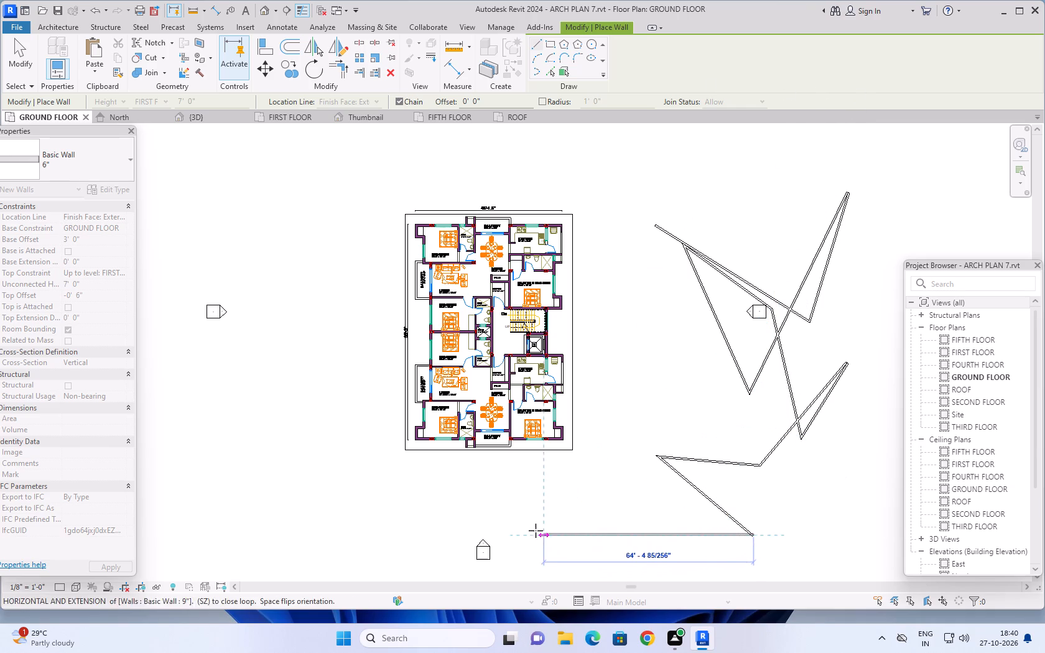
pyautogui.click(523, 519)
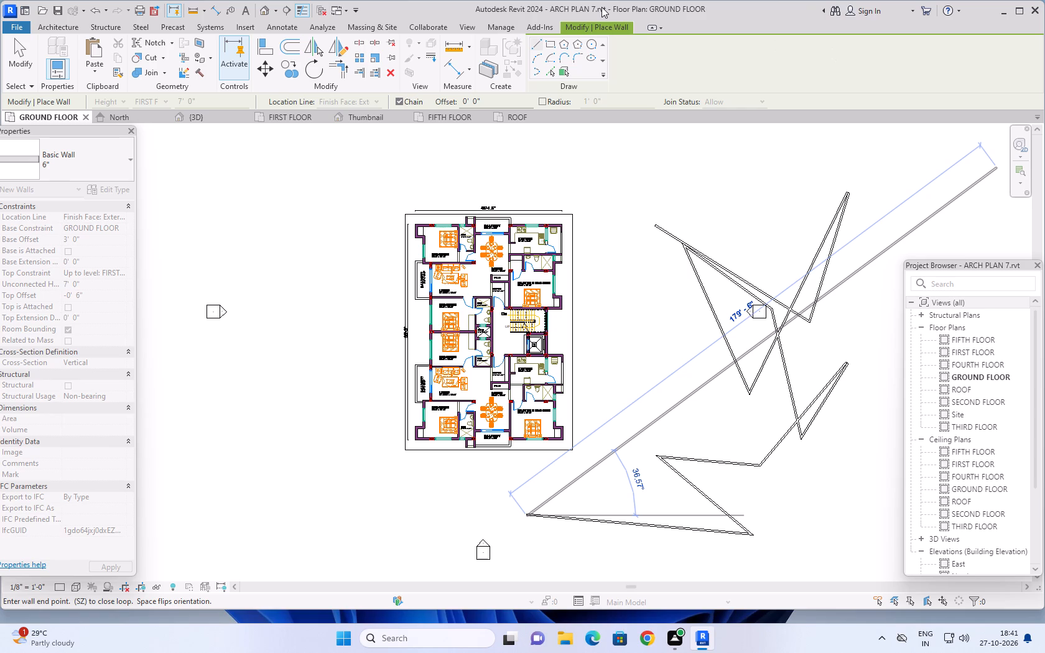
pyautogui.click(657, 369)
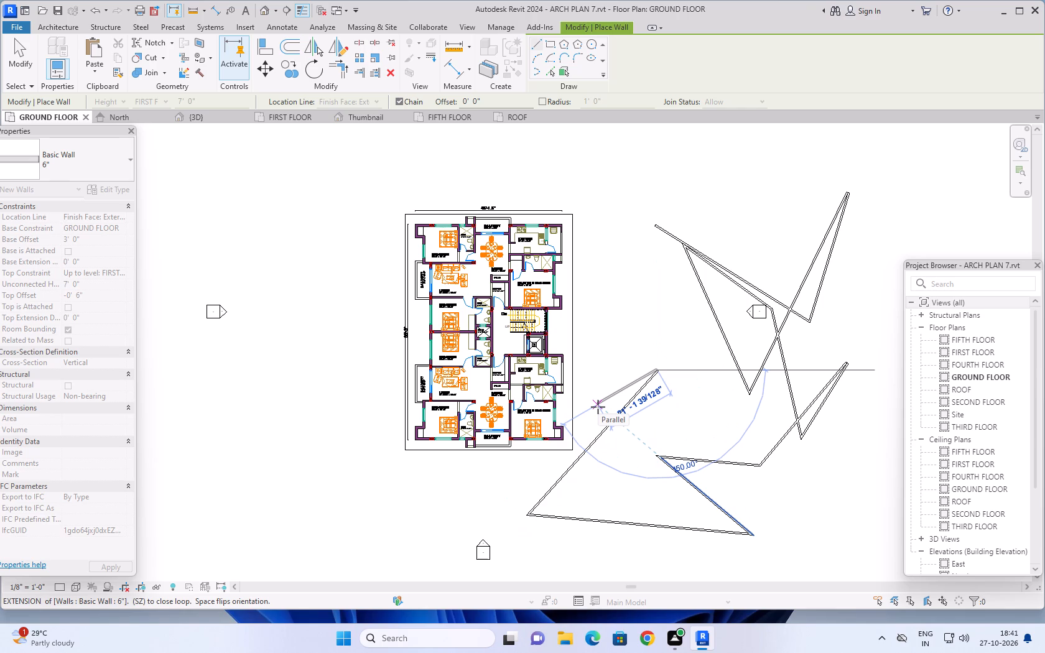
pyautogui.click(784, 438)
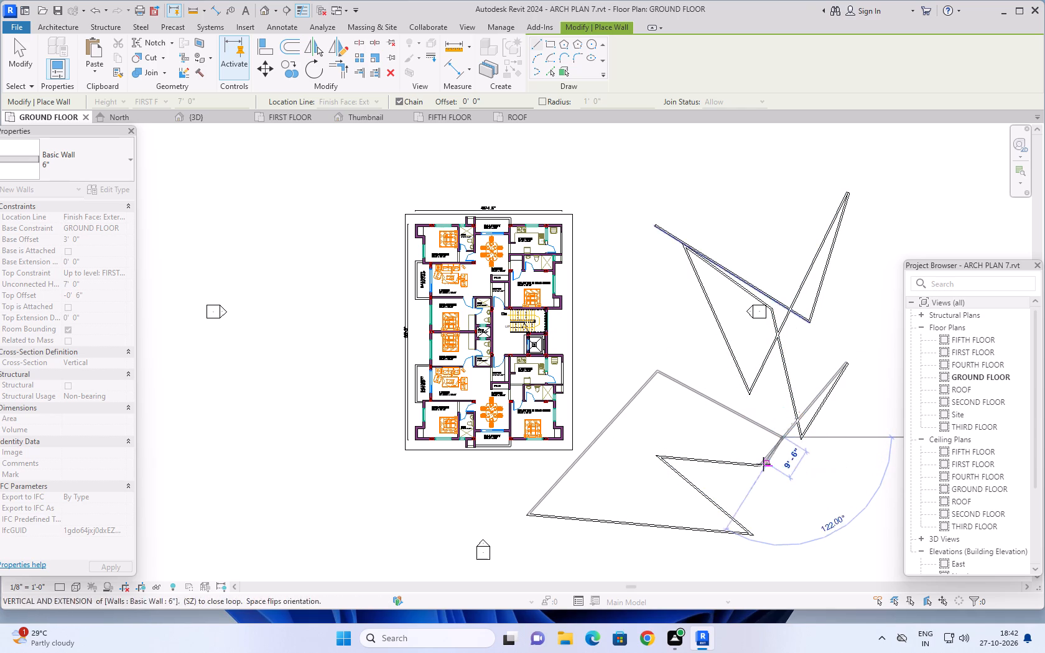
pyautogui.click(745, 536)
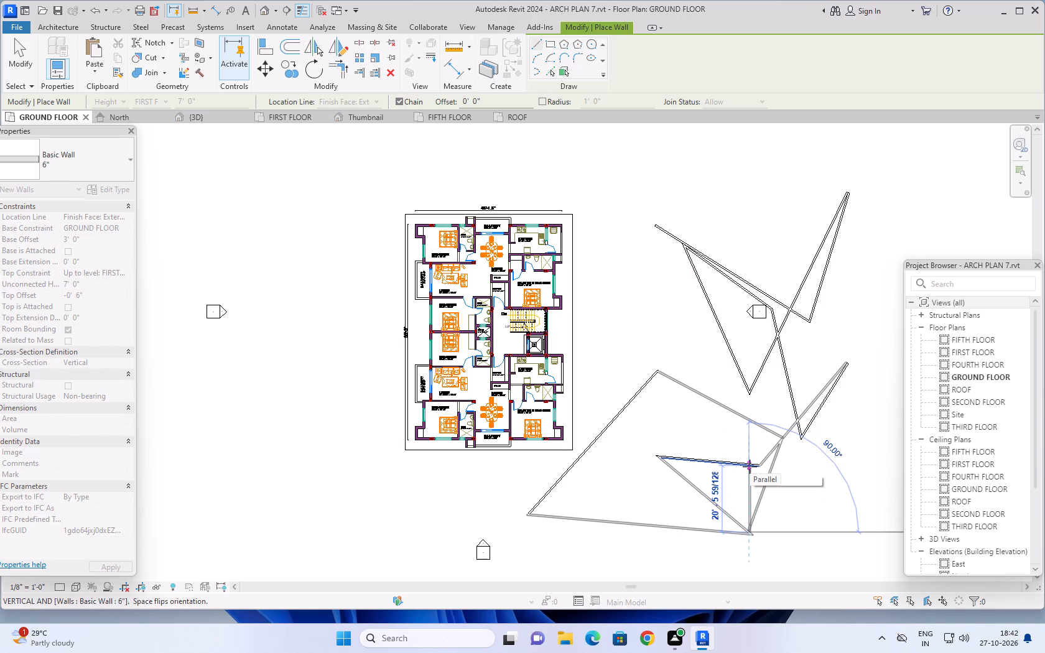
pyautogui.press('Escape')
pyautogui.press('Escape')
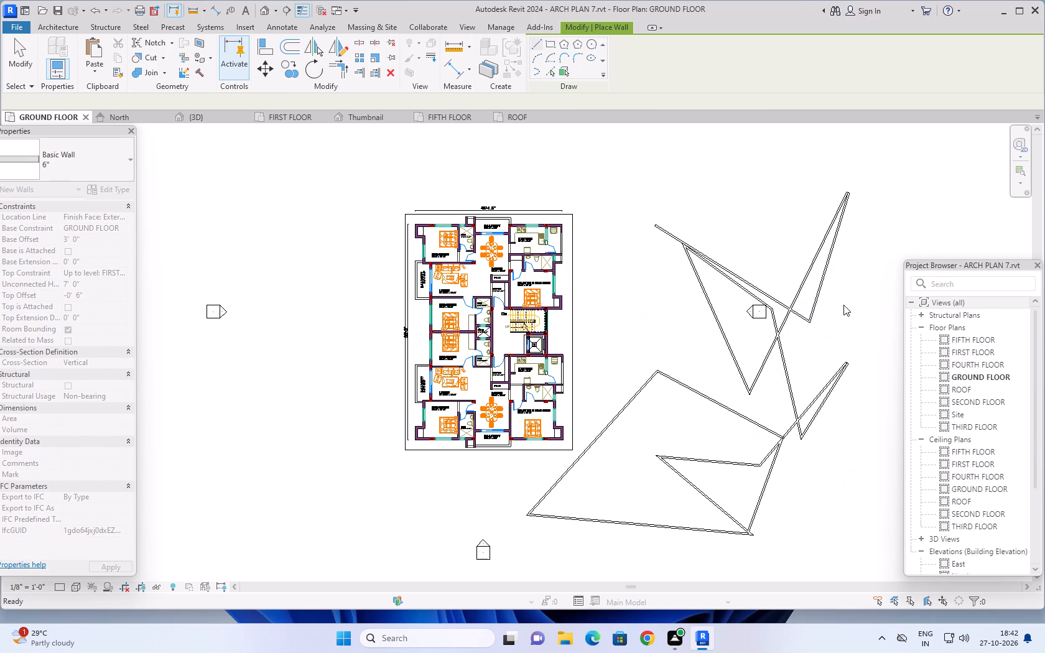
# Delete all the freehand 6" walls east and southeast of the building on the ground floor plan.
pyautogui.scroll(-2, 847, 303)
pyautogui.moveTo(848, 298); pyautogui.dragTo(812, 248, button='middle')
pyautogui.press('Escape')
pyautogui.press('Escape')
pyautogui.moveTo(856, 162); pyautogui.dragTo(853, 162)
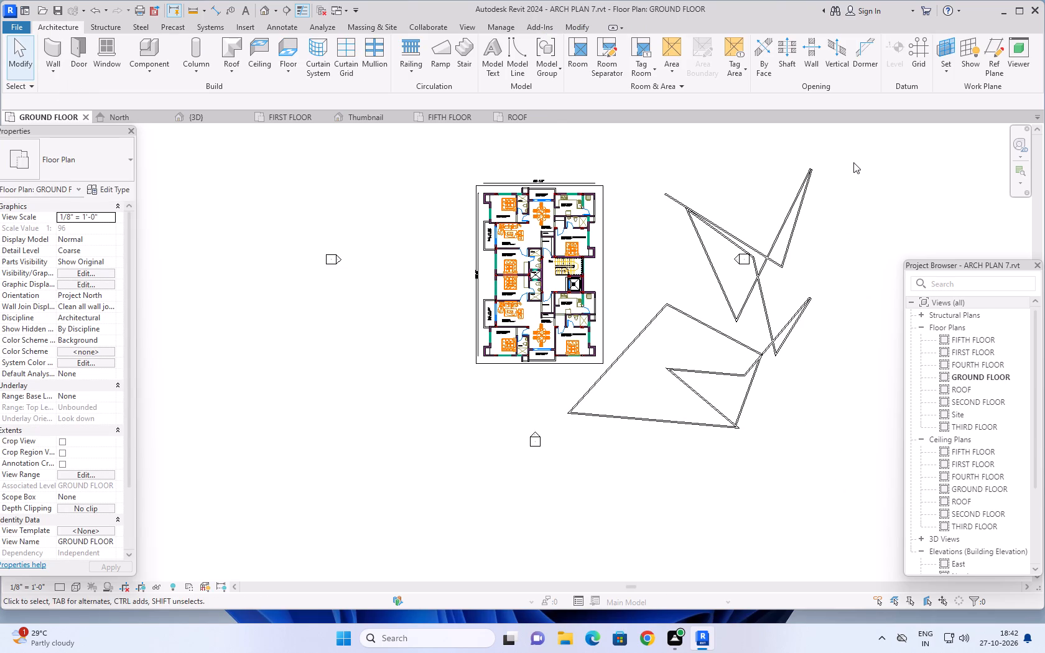
pyautogui.moveTo(853, 162); pyautogui.dragTo(765, 375)
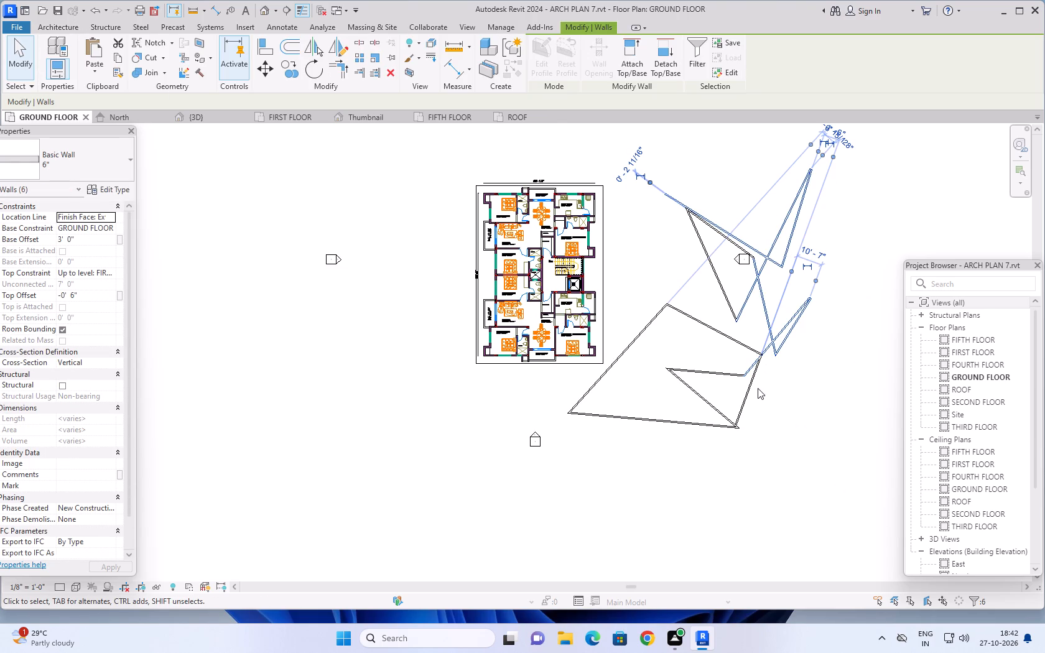
pyautogui.press('Delete')
pyautogui.moveTo(806, 325); pyautogui.dragTo(659, 420)
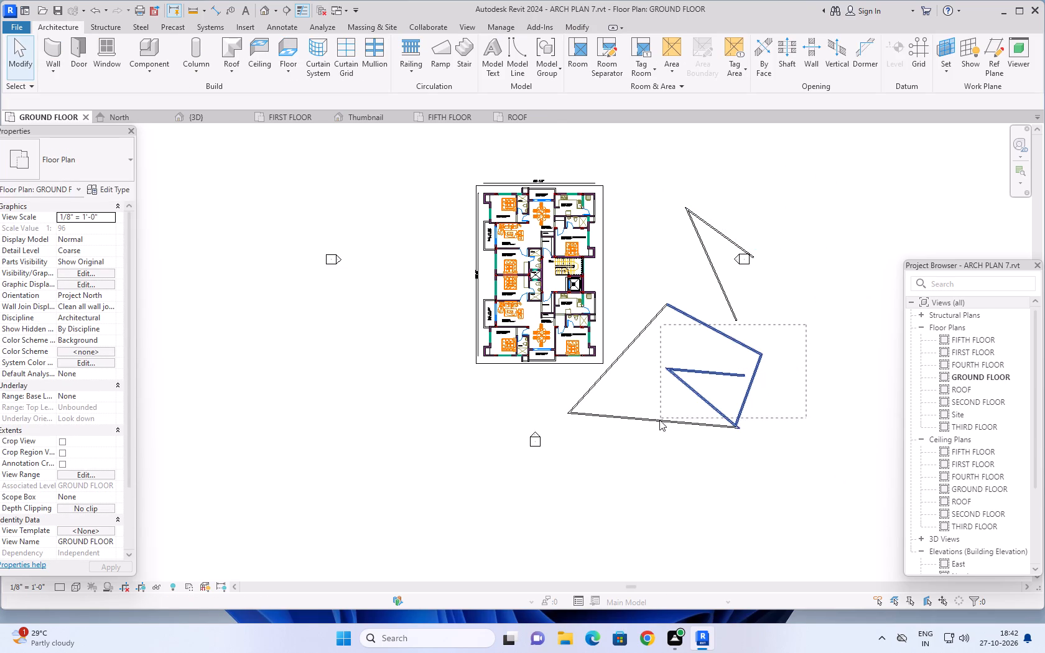
pyautogui.moveTo(659, 420); pyautogui.dragTo(625, 448)
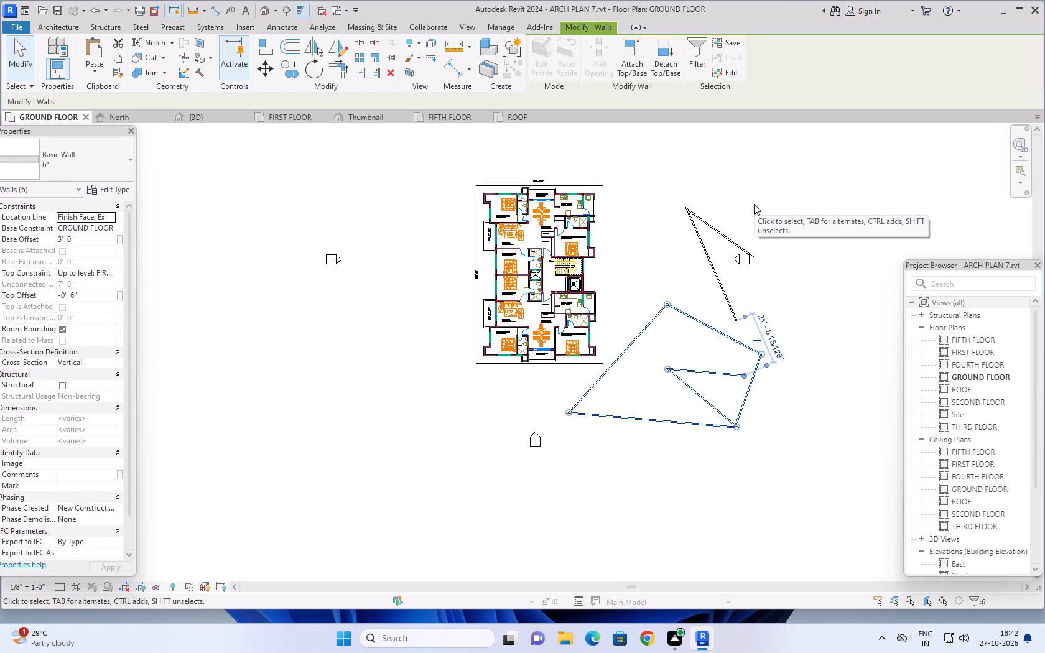
pyautogui.press('Delete')
pyautogui.moveTo(746, 185); pyautogui.dragTo(675, 280)
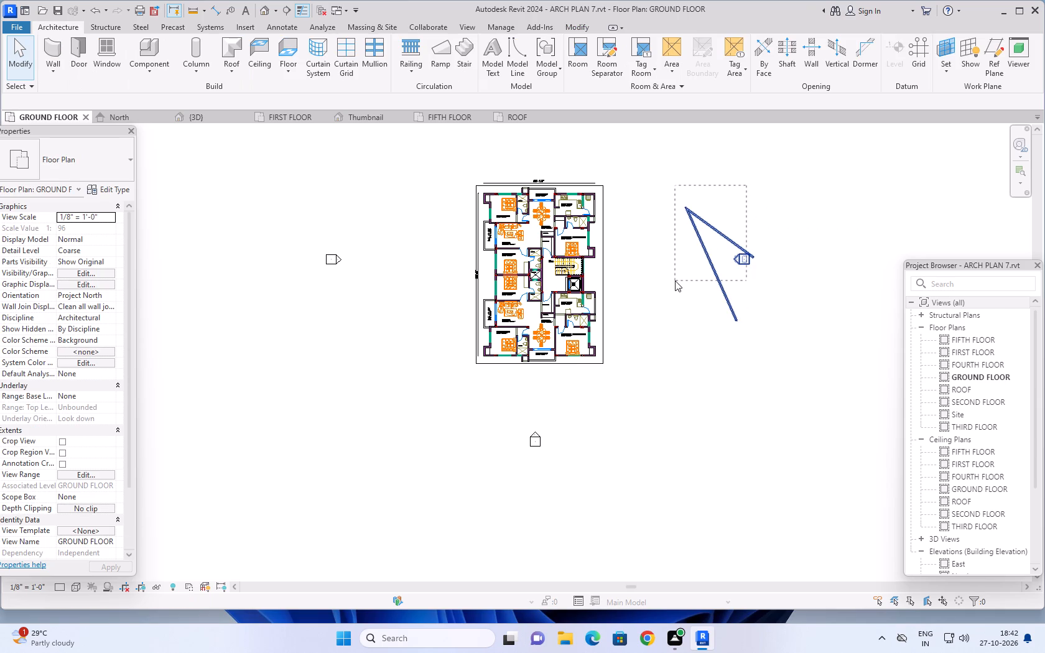
pyautogui.moveTo(675, 280); pyautogui.dragTo(703, 233)
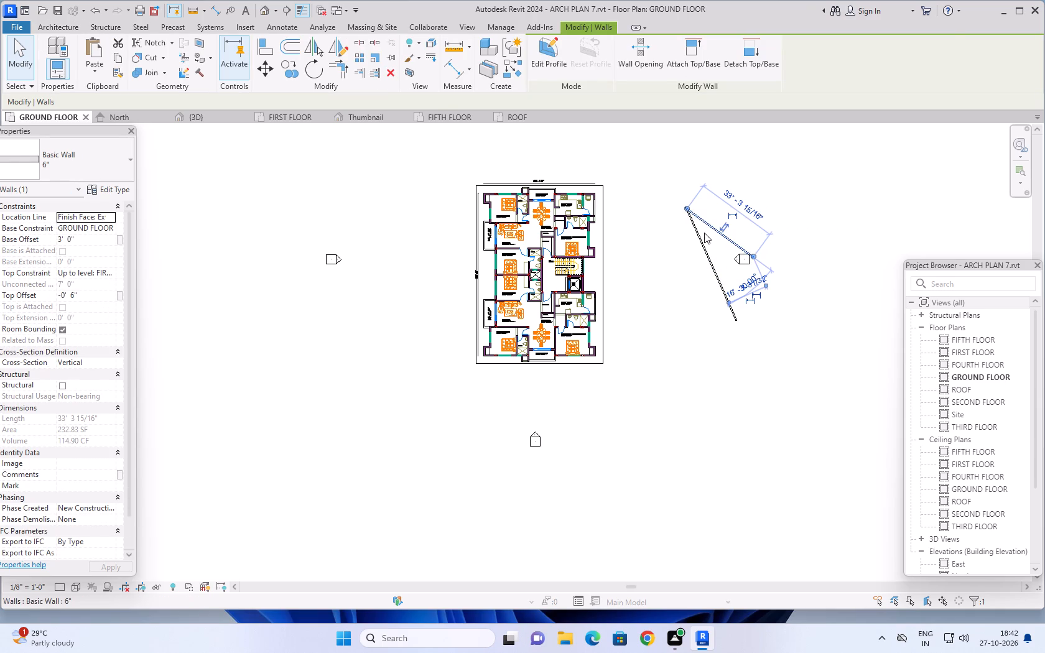
pyautogui.press('Delete')
pyautogui.moveTo(704, 233); pyautogui.dragTo(694, 251)
pyautogui.press('Delete')
pyautogui.scroll(-4, 692, 271)
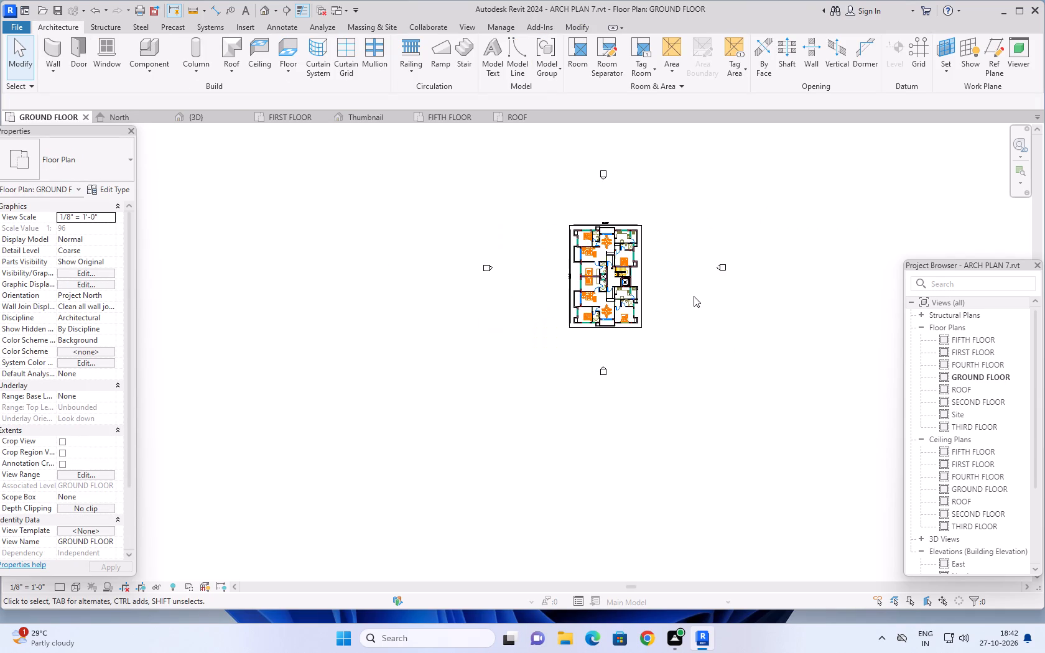
pyautogui.moveTo(693, 302); pyautogui.dragTo(661, 353, button='middle')
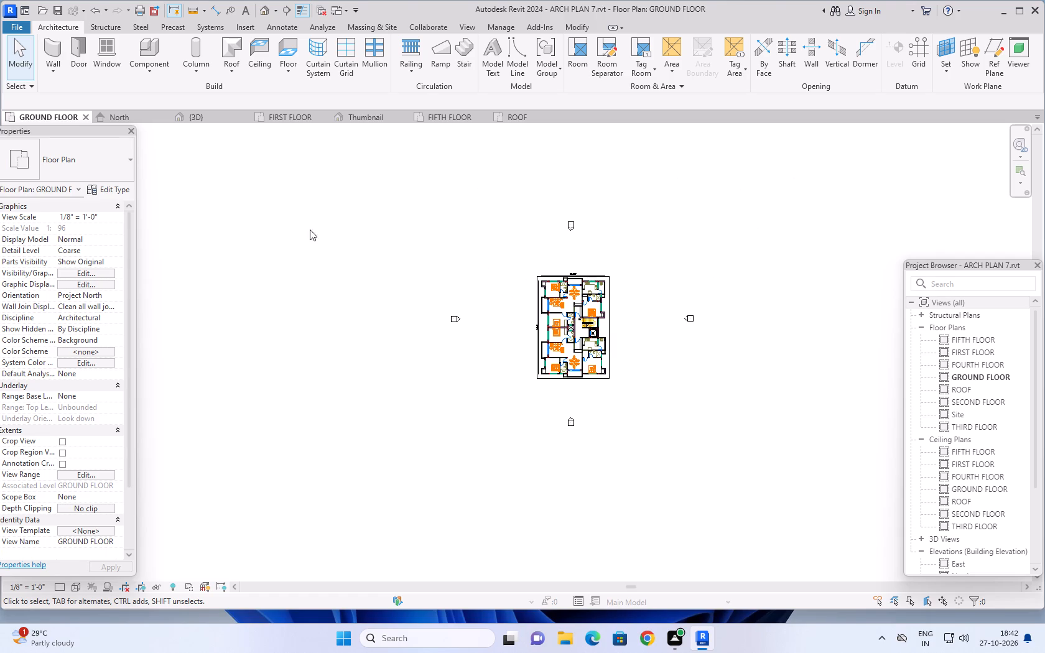
# Look over the FIFTH FLOOR and FIRST FLOOR plans.
pyautogui.click(450, 116)
pyautogui.scroll(-1, 653, 300)
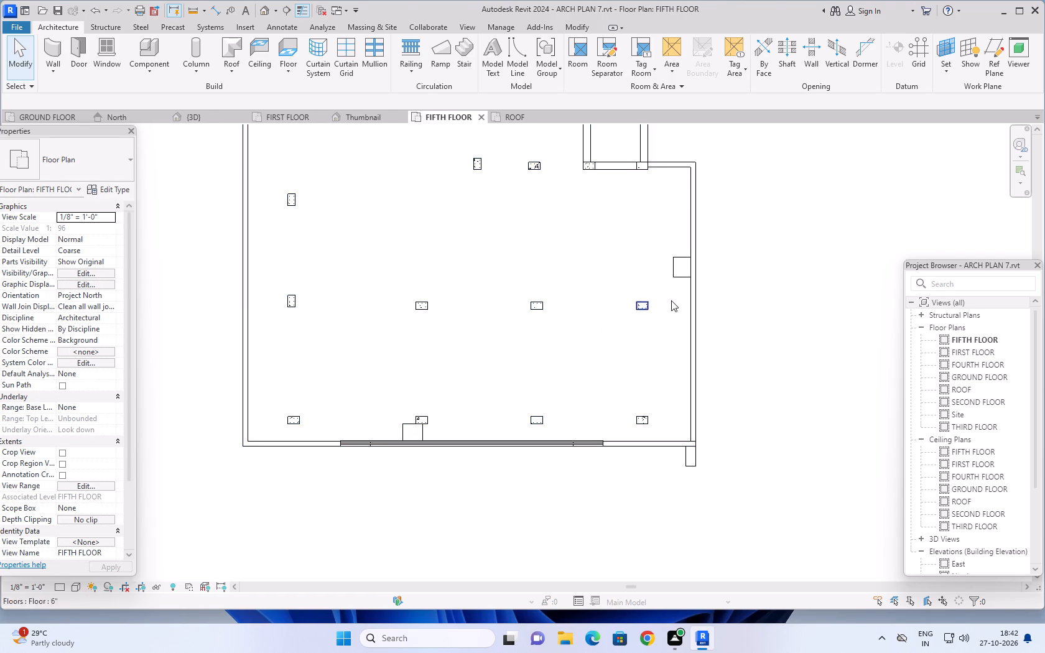
pyautogui.moveTo(750, 249); pyautogui.dragTo(750, 259, button='middle')
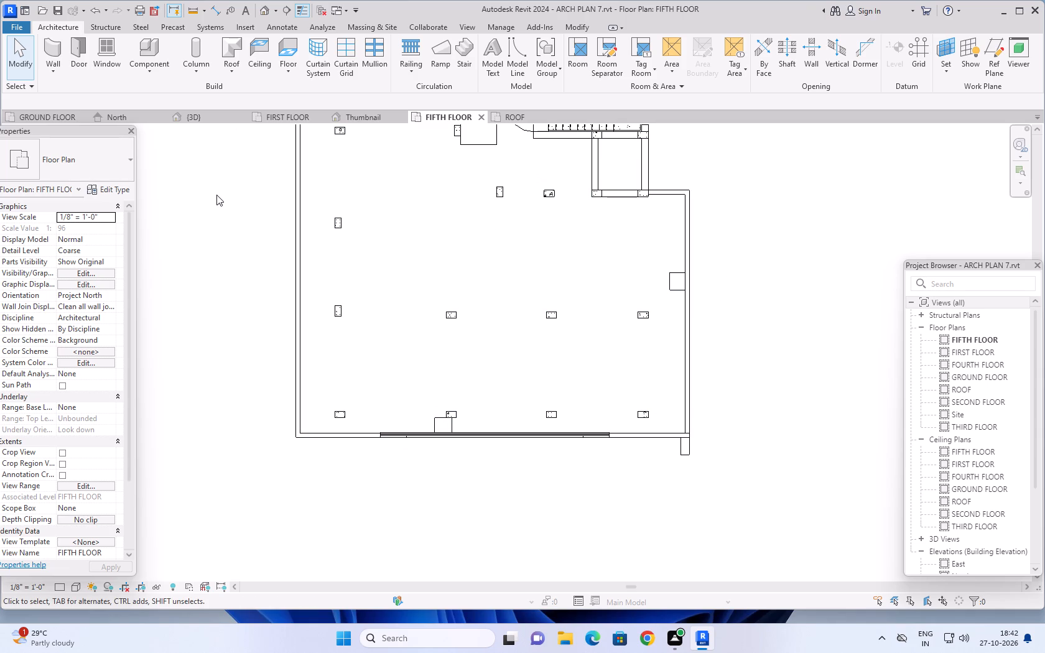
pyautogui.click(281, 117)
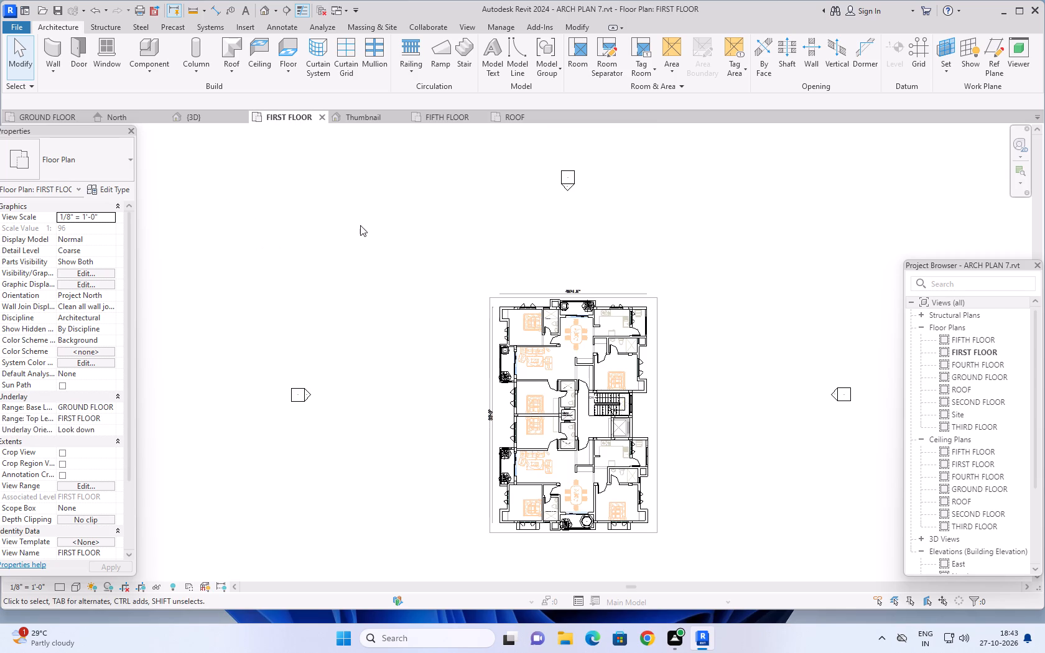
# Examine the front facade and the rooftop frame's vertical leg in the 3D view from several angles.
pyautogui.click(204, 117)
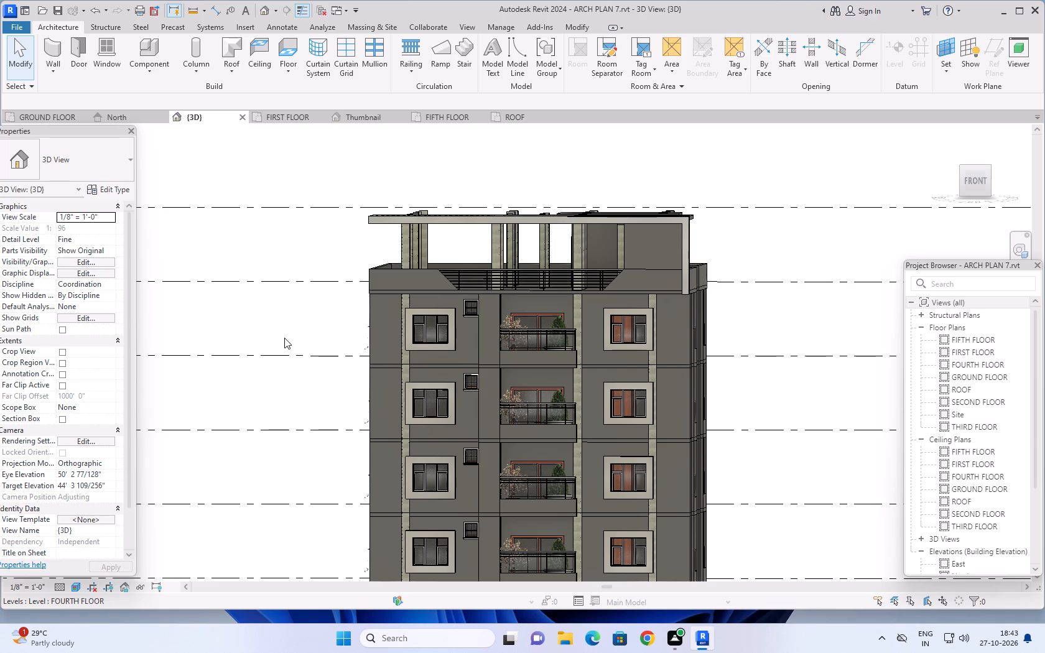
pyautogui.scroll(-1, 781, 243)
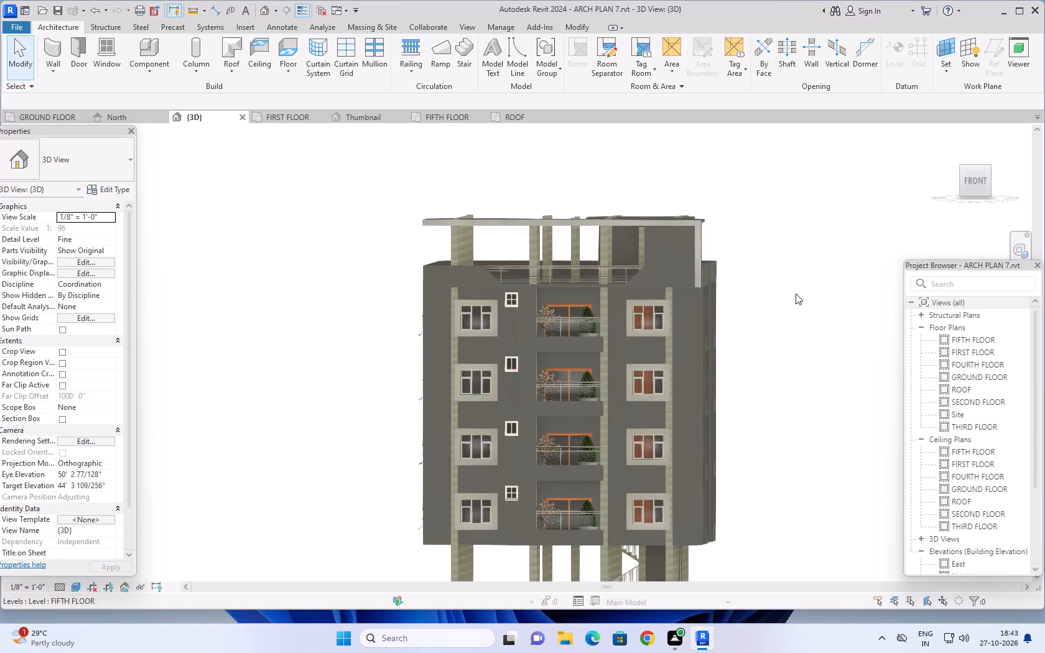
pyautogui.keyDown('shift'); pyautogui.moveTo(798, 318); pyautogui.dragTo(794, 318, button='middle'); pyautogui.keyUp('shift')
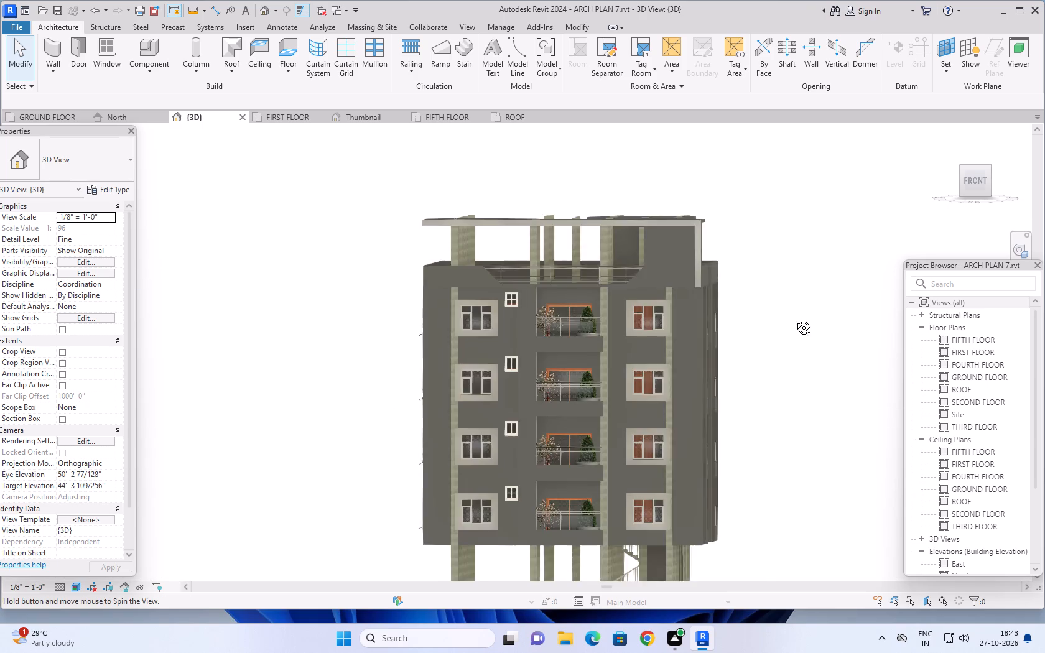
pyautogui.keyDown('shift'); pyautogui.moveTo(794, 318); pyautogui.dragTo(784, 291, button='middle'); pyautogui.keyUp('shift')
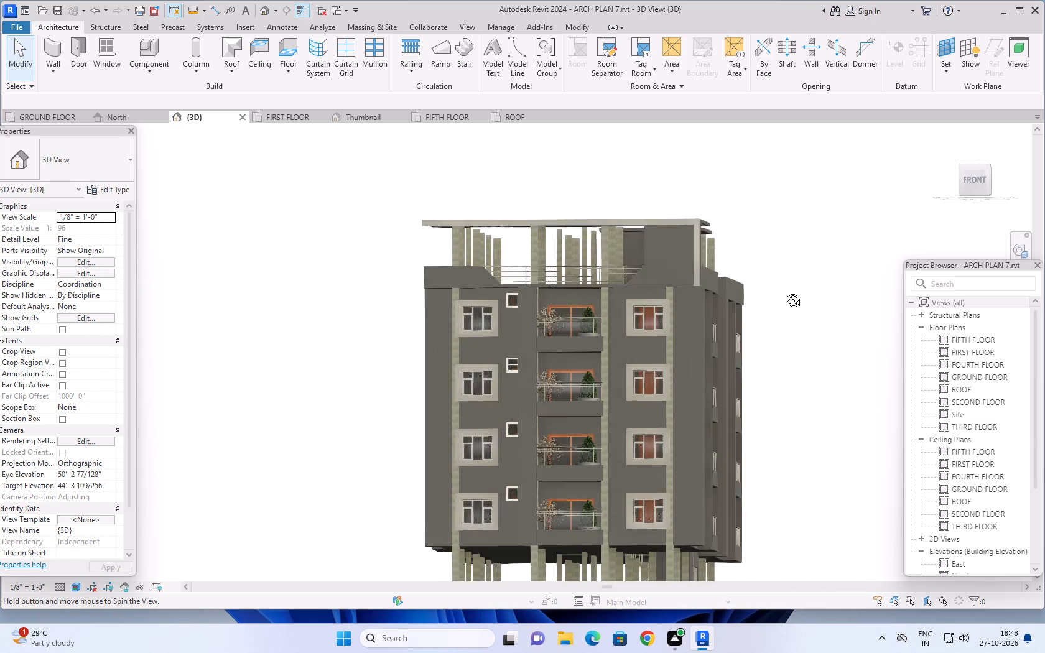
pyautogui.keyDown('shift'); pyautogui.moveTo(784, 291); pyautogui.dragTo(783, 289, button='middle'); pyautogui.keyUp('shift')
pyautogui.scroll(4, 695, 353)
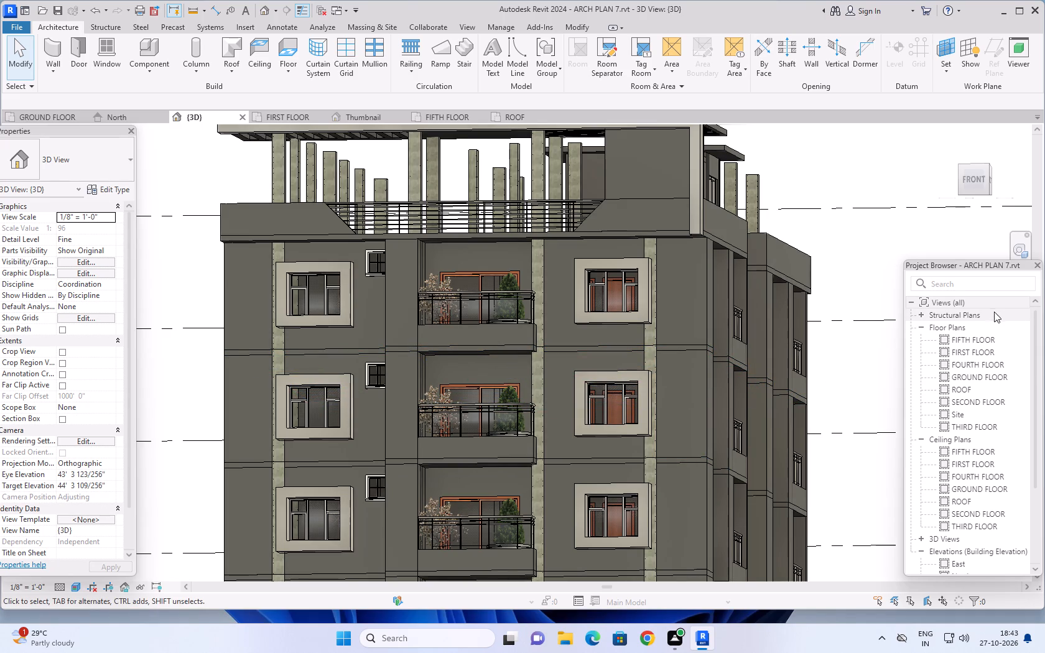
pyautogui.moveTo(850, 179); pyautogui.dragTo(843, 216, button='middle')
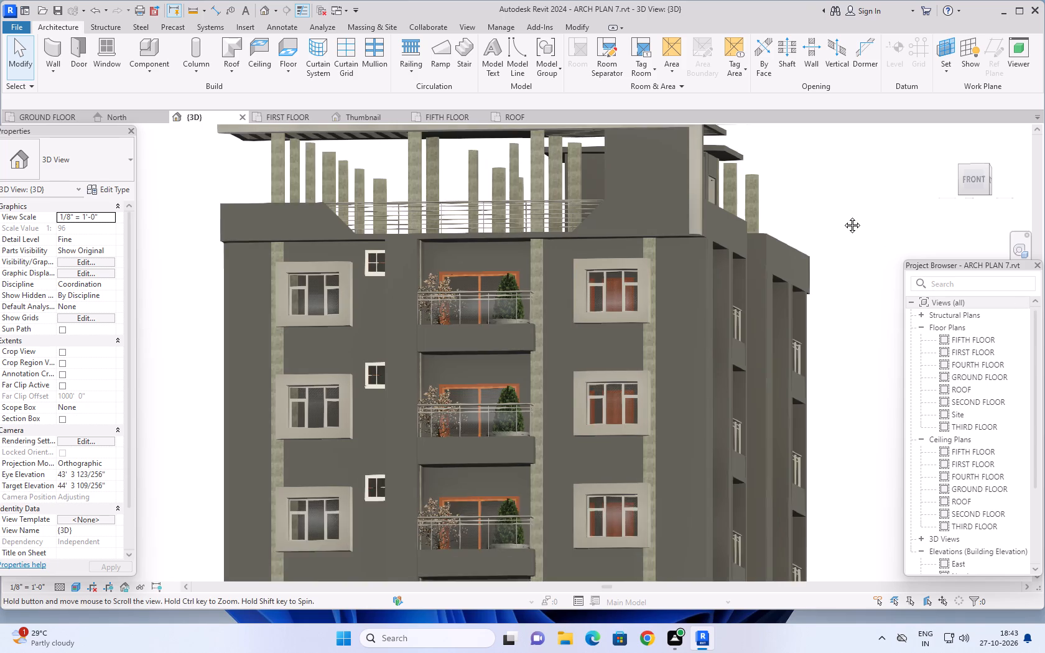
pyautogui.moveTo(843, 216); pyautogui.dragTo(836, 256, button='middle')
pyautogui.moveTo(819, 281); pyautogui.dragTo(810, 203, button='middle')
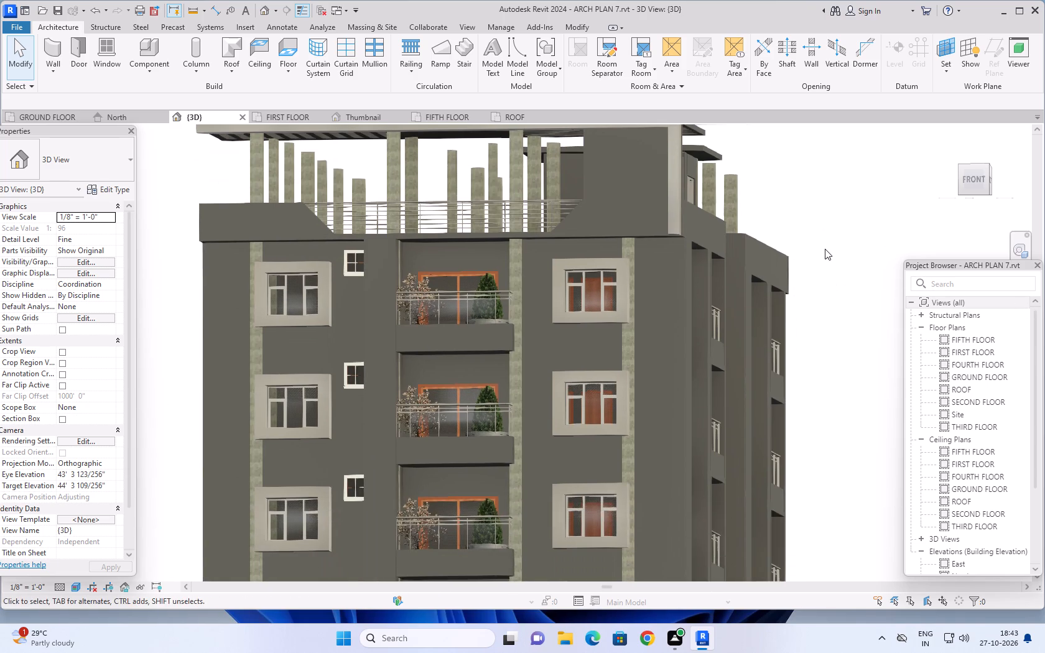
pyautogui.moveTo(826, 256); pyautogui.dragTo(810, 336, button='middle')
pyautogui.moveTo(876, 238); pyautogui.dragTo(832, 249, button='middle')
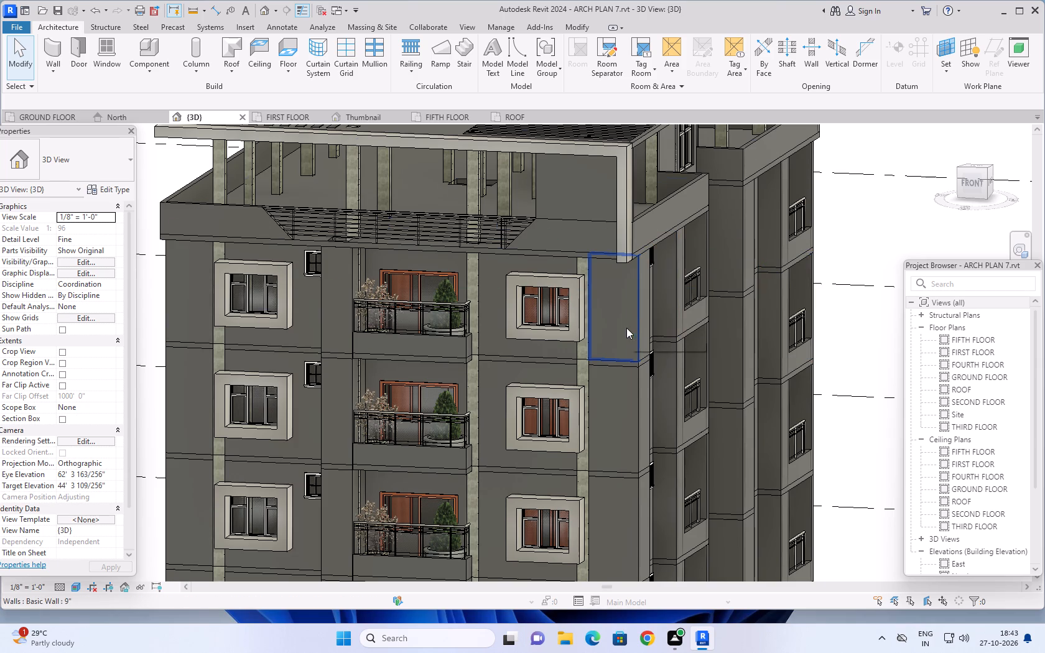
# Open the in-place generic model of the rooftop frame and top-floor window surrounds for editing.
pyautogui.click(624, 187)
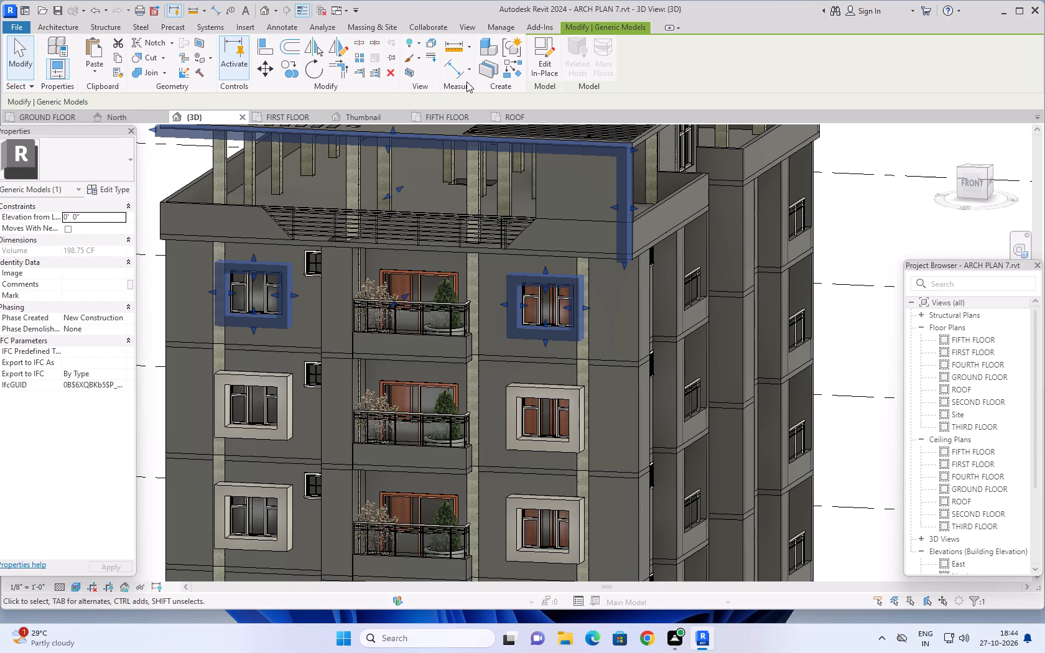
pyautogui.click(545, 58)
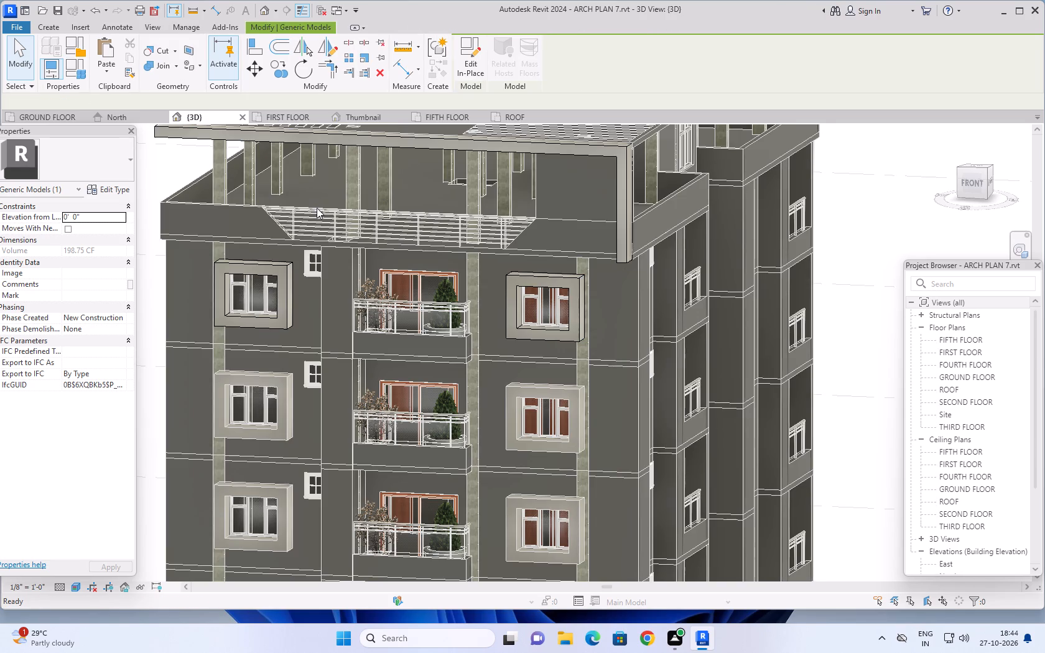
# Start a new extrusion in the in-place model and set its work plane to the 9" front wall below the frame's vertical leg.
pyautogui.scroll(-2, 410, 236)
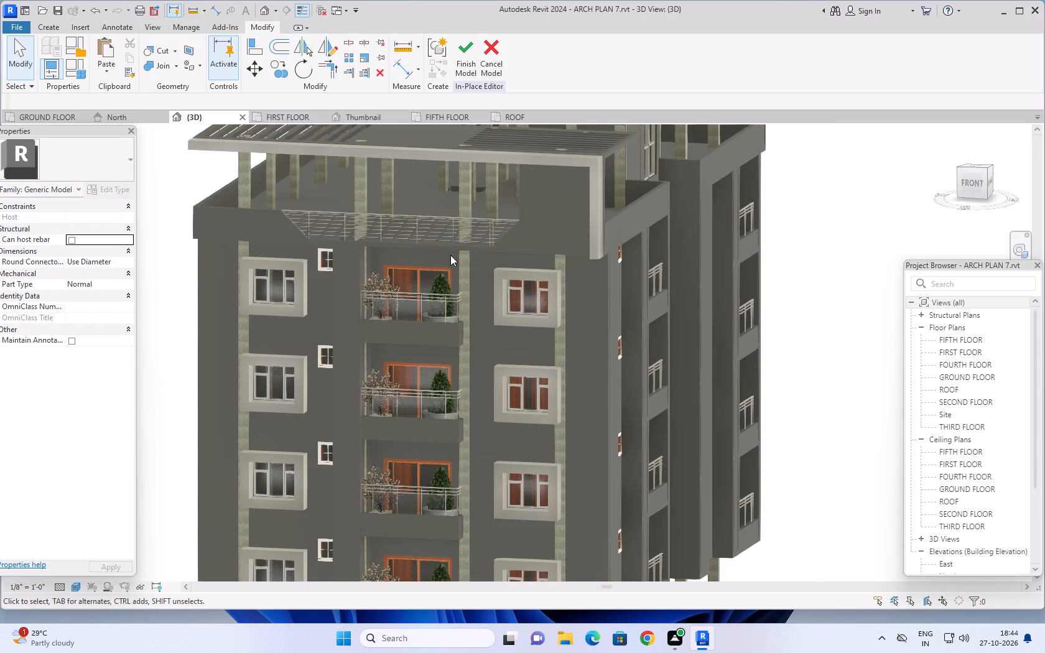
pyautogui.scroll(-1, 699, 287)
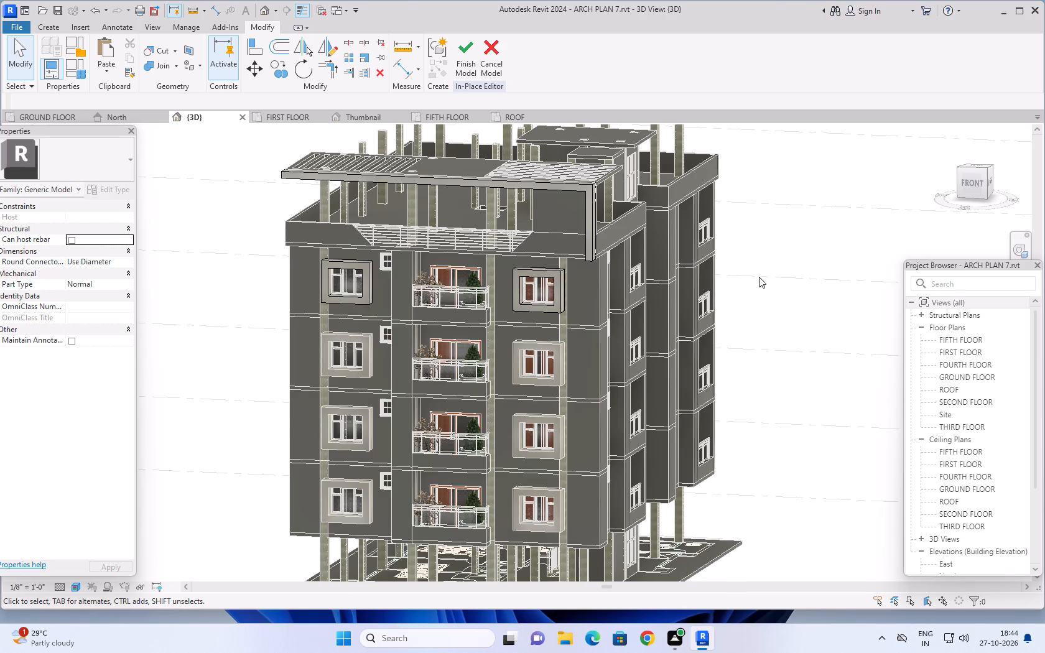
pyautogui.scroll(1, 768, 275)
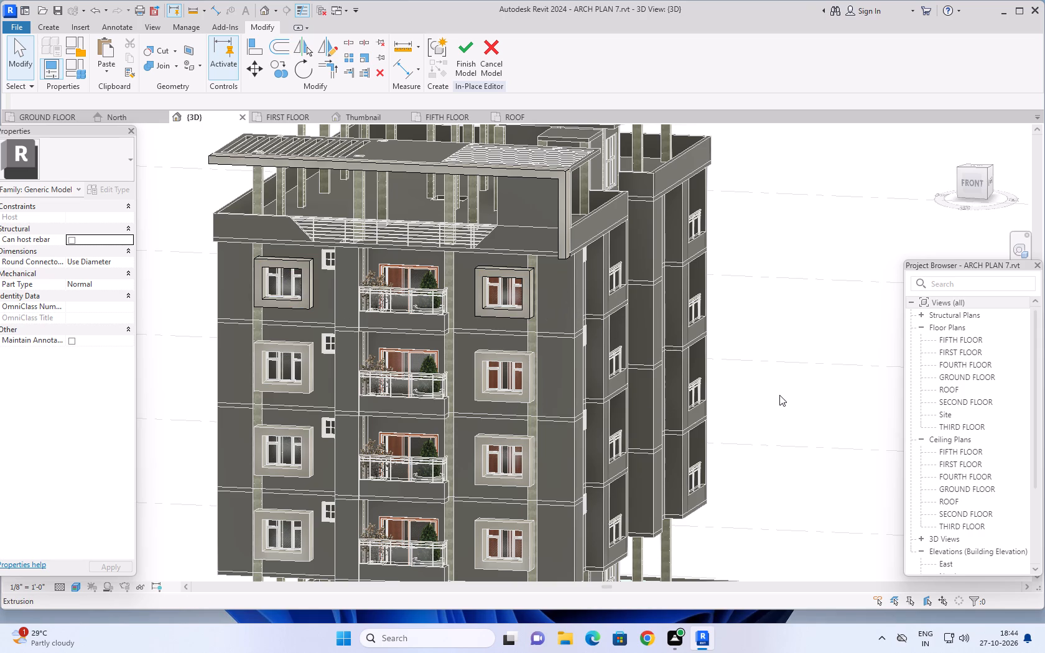
pyautogui.keyDown('shift'); pyautogui.moveTo(779, 395); pyautogui.dragTo(803, 346, button='middle'); pyautogui.keyUp('shift')
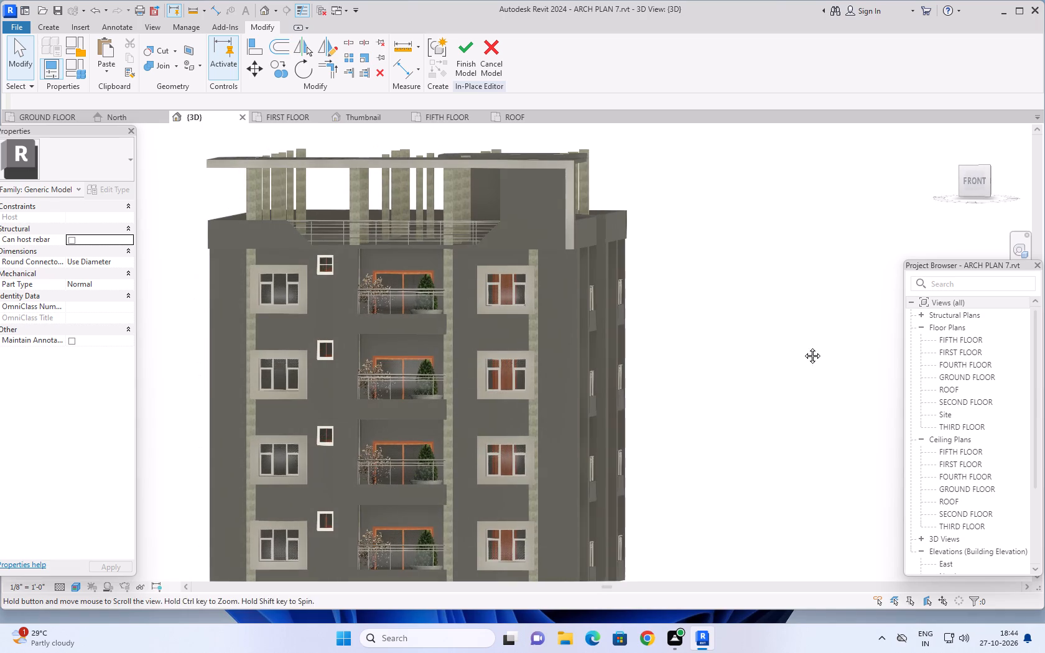
pyautogui.keyDown('shift'); pyautogui.moveTo(803, 346); pyautogui.dragTo(808, 357, button='middle'); pyautogui.keyUp('shift')
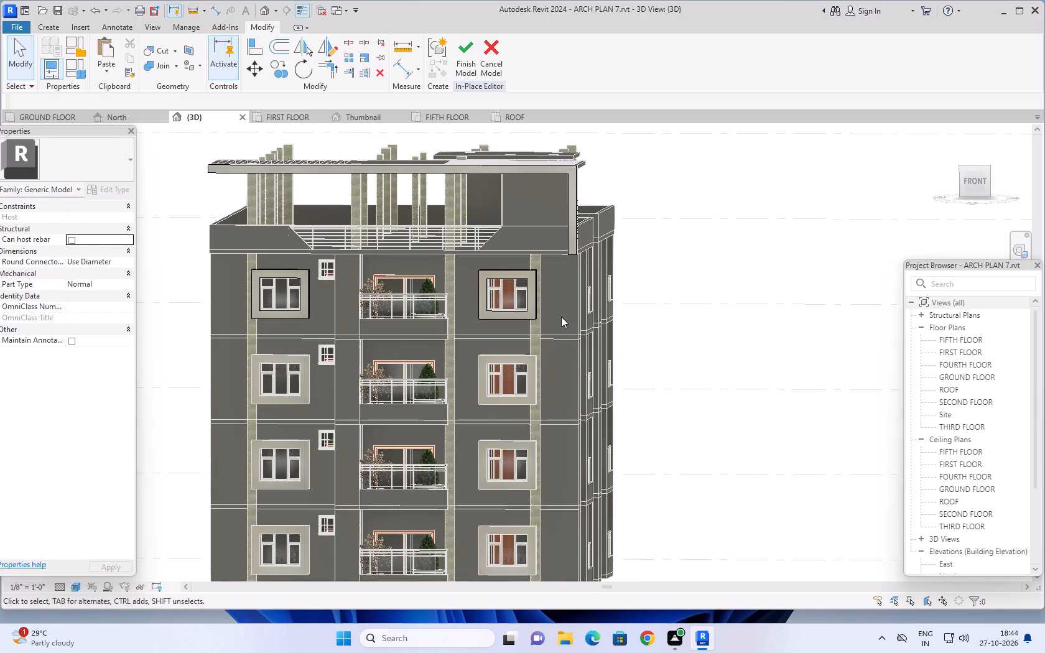
pyautogui.click(50, 28)
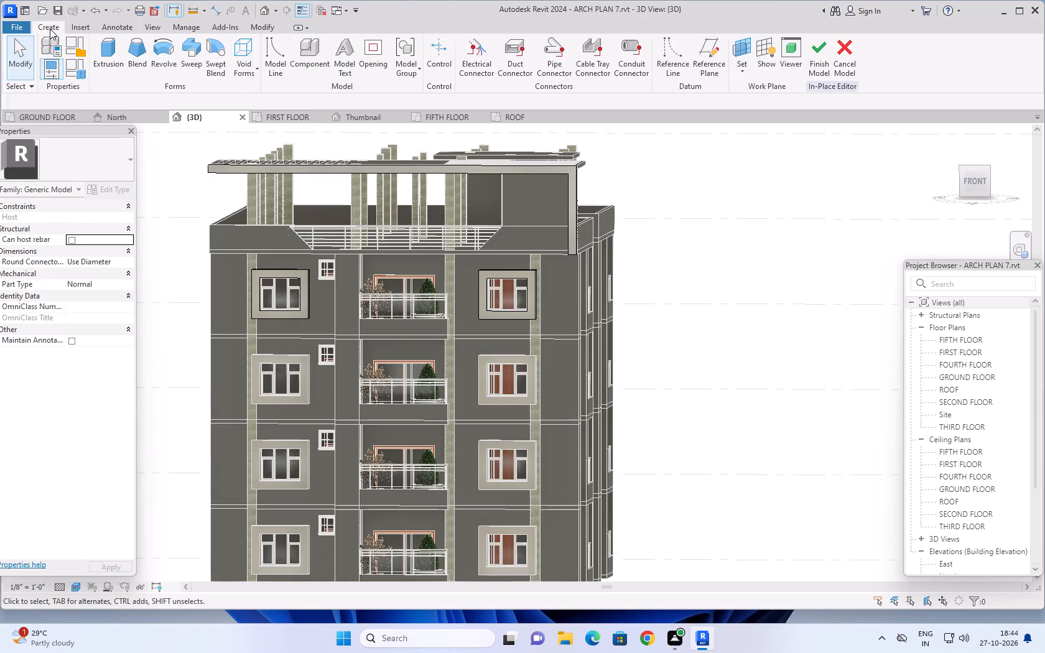
pyautogui.click(109, 50)
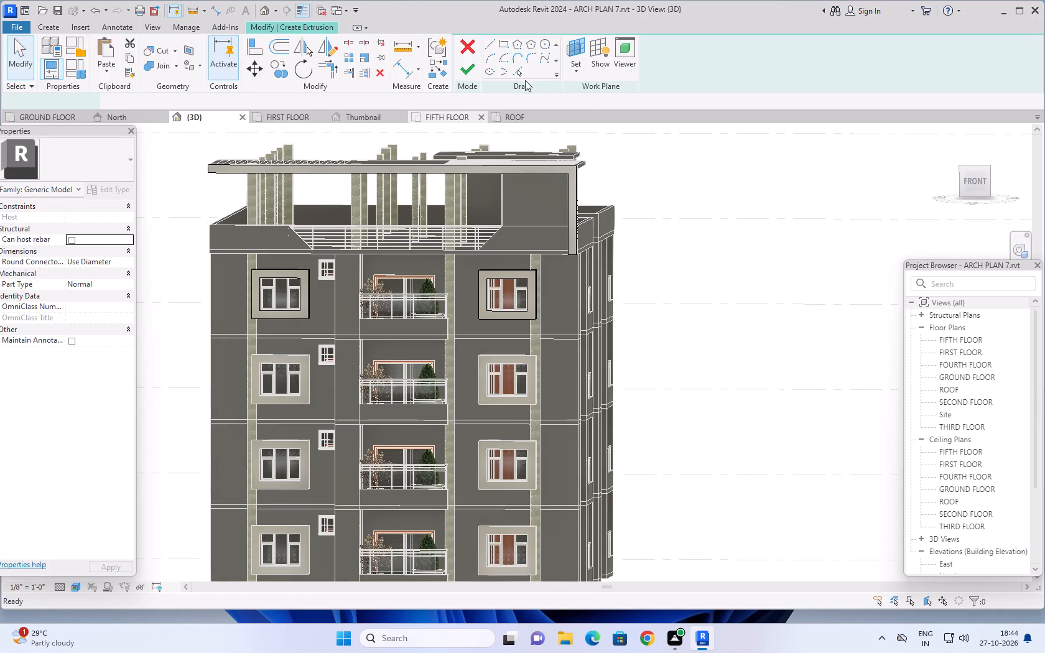
pyautogui.click(581, 71)
pyautogui.click(590, 116)
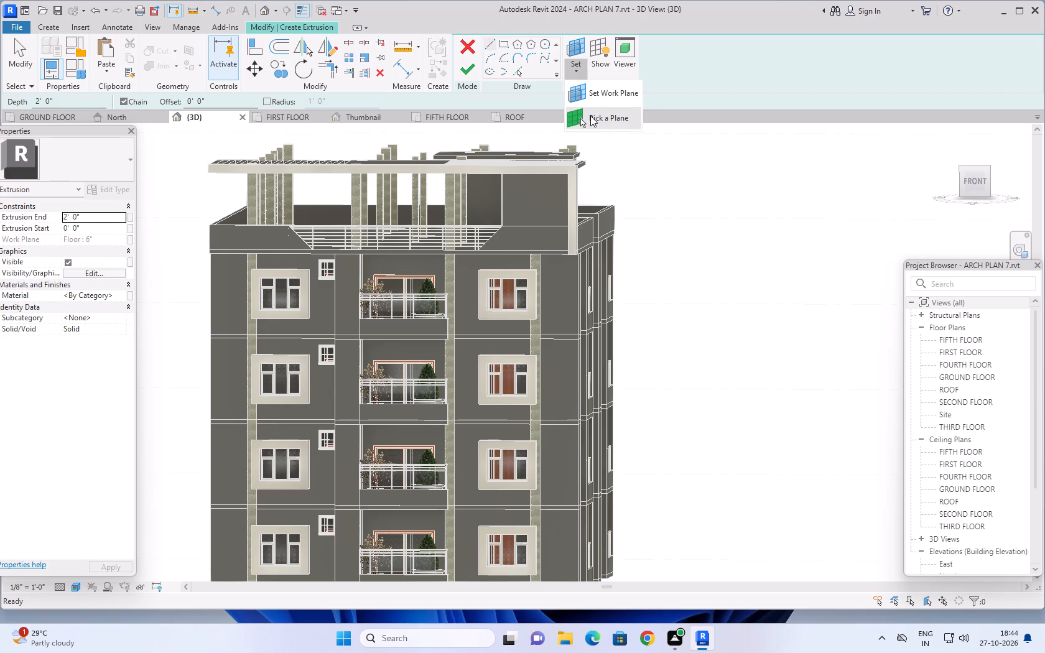
pyautogui.scroll(5, 561, 331)
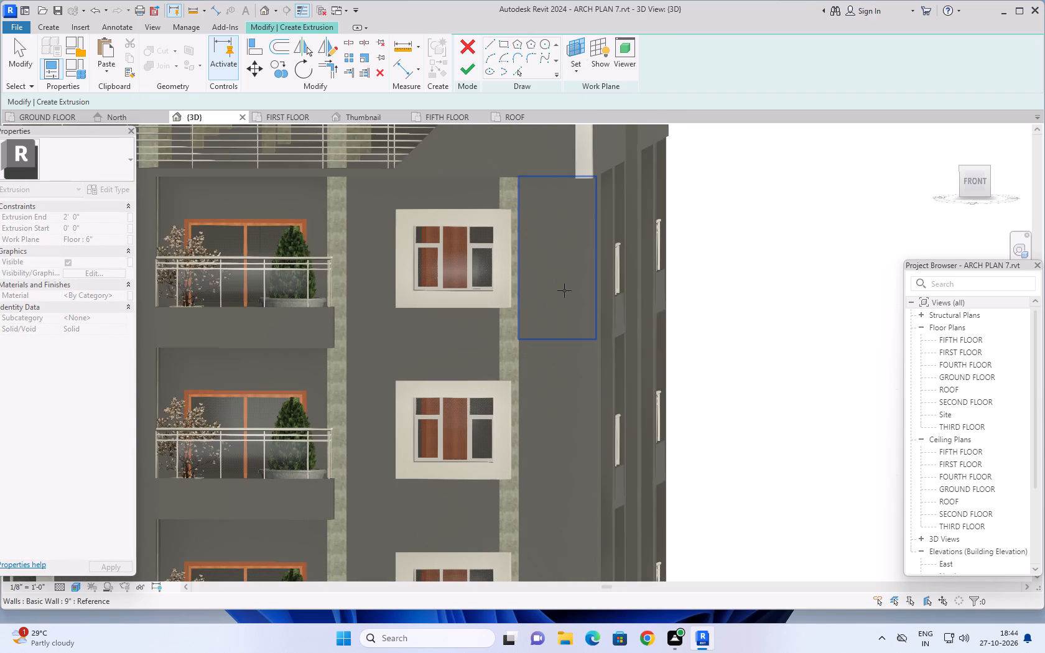
pyautogui.click(564, 290)
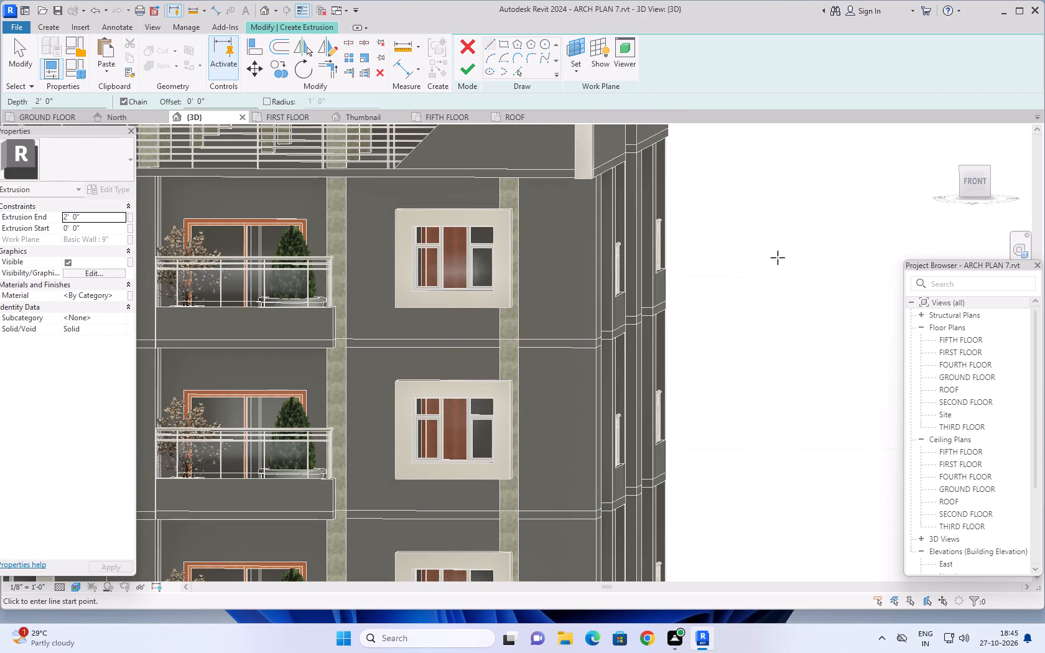
# Sketch a narrow rectangle about 42'-0" tall along the front wall's corner, from below the frame's vertical leg down to the lowest floor slab edge.
pyautogui.keyDown('shift'); pyautogui.moveTo(783, 257); pyautogui.dragTo(806, 244, button='middle'); pyautogui.keyUp('shift')
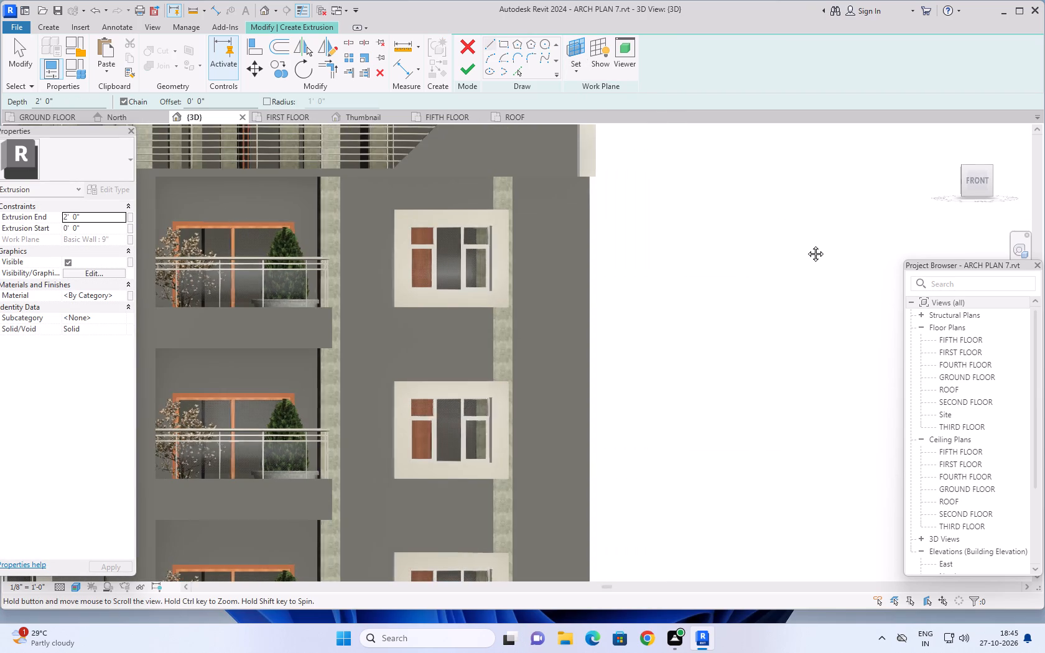
pyautogui.keyDown('shift'); pyautogui.moveTo(806, 244); pyautogui.dragTo(796, 241, button='middle'); pyautogui.keyUp('shift')
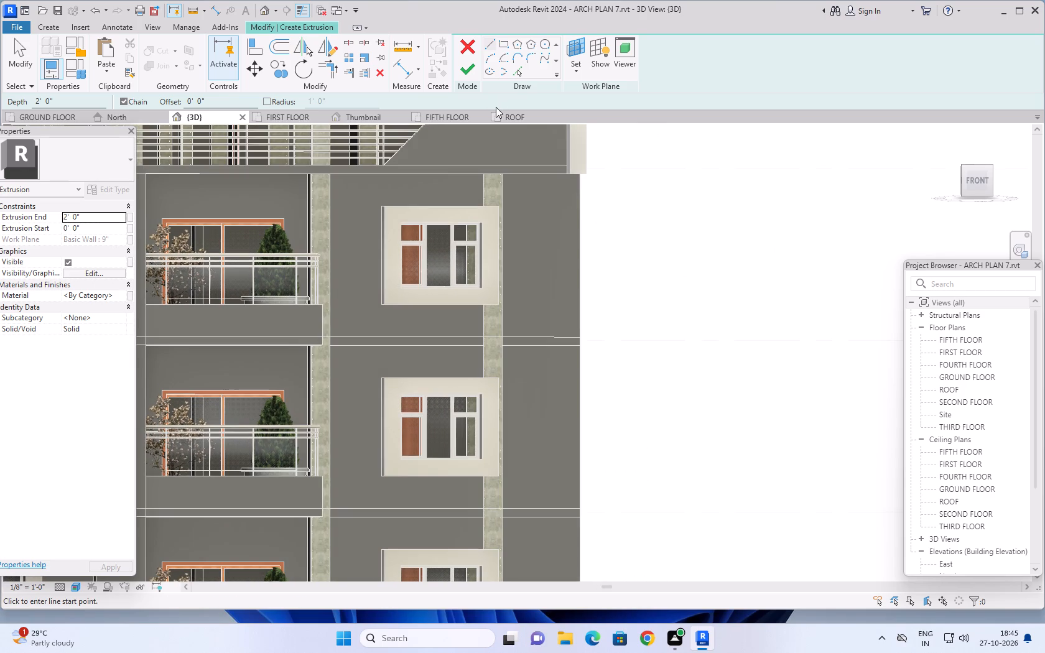
pyautogui.click(503, 44)
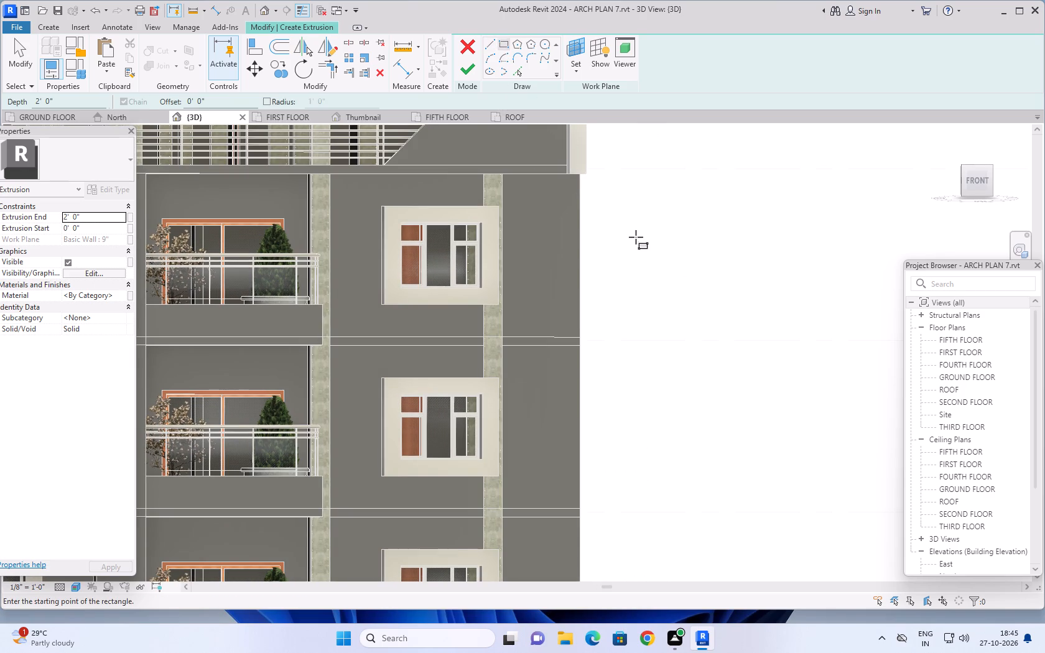
pyautogui.moveTo(628, 234); pyautogui.dragTo(592, 208, button='middle')
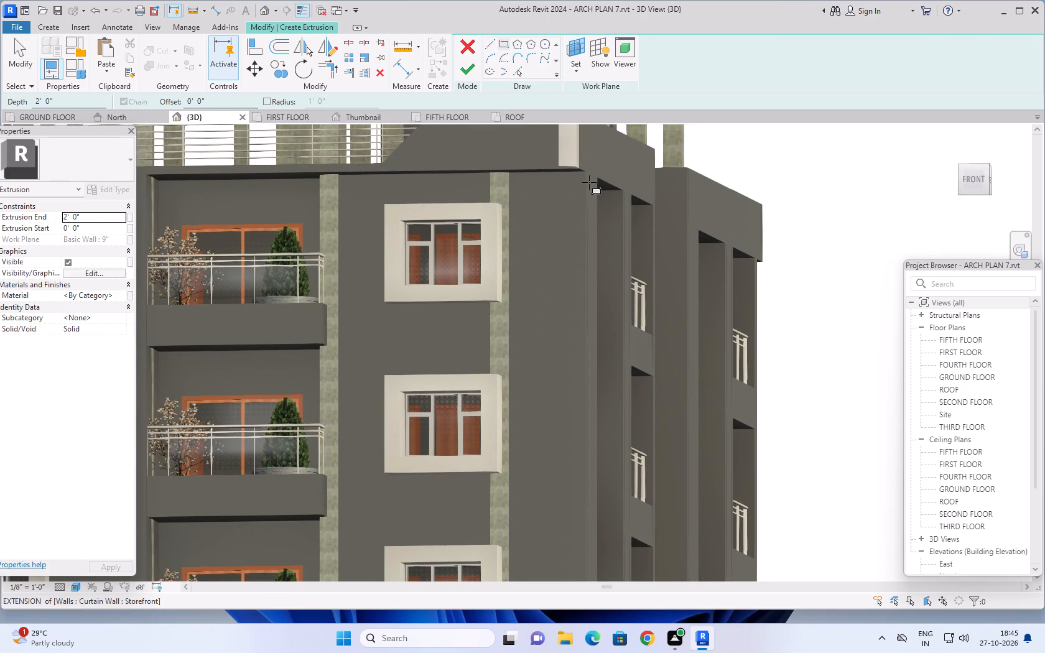
pyautogui.keyDown('shift'); pyautogui.moveTo(582, 183); pyautogui.dragTo(583, 183, button='middle'); pyautogui.keyUp('shift')
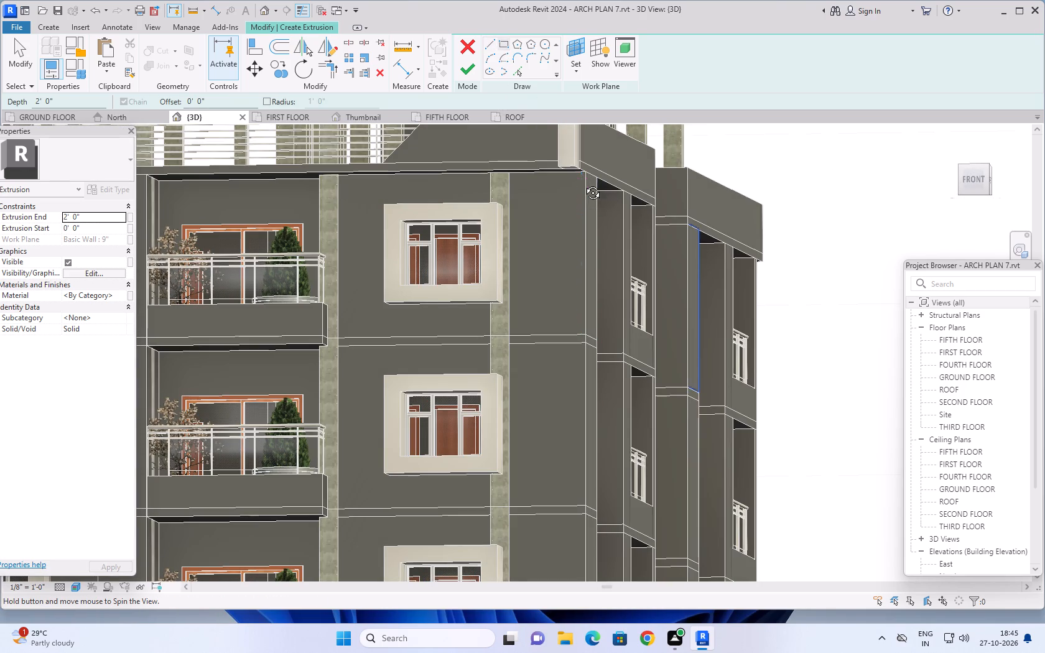
pyautogui.keyDown('shift'); pyautogui.moveTo(583, 183); pyautogui.dragTo(595, 188, button='middle'); pyautogui.keyUp('shift')
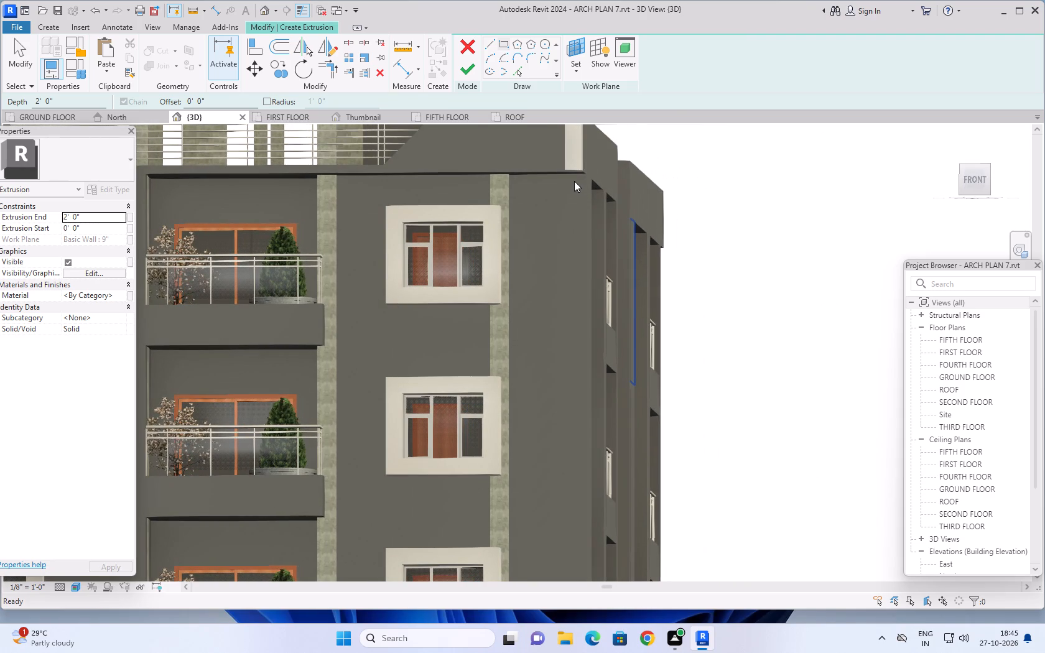
pyautogui.scroll(5, 575, 180)
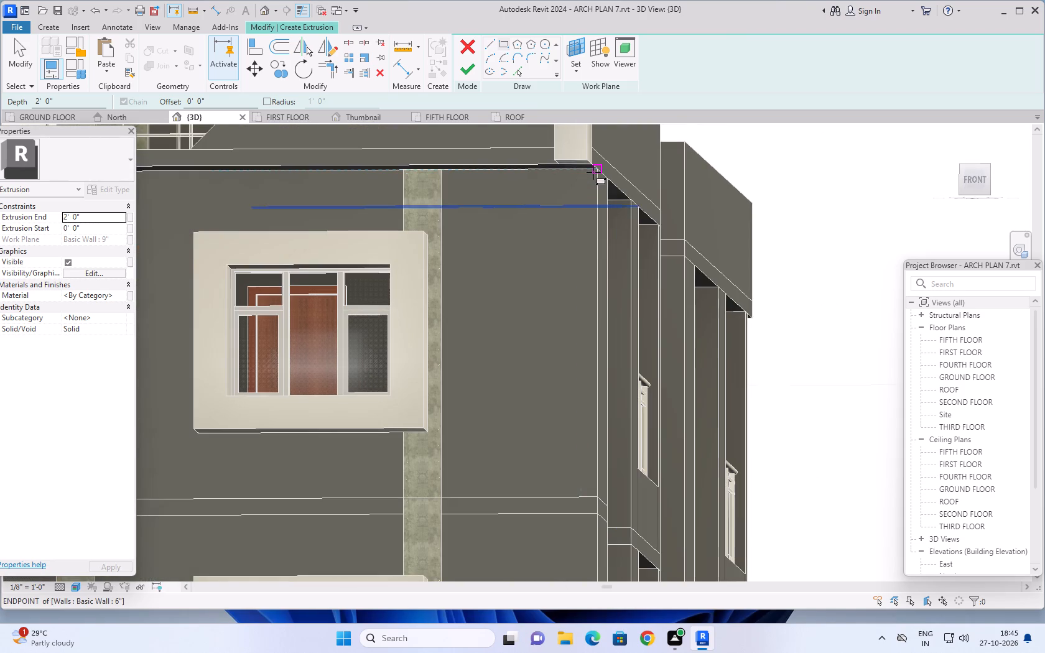
pyautogui.click(594, 172)
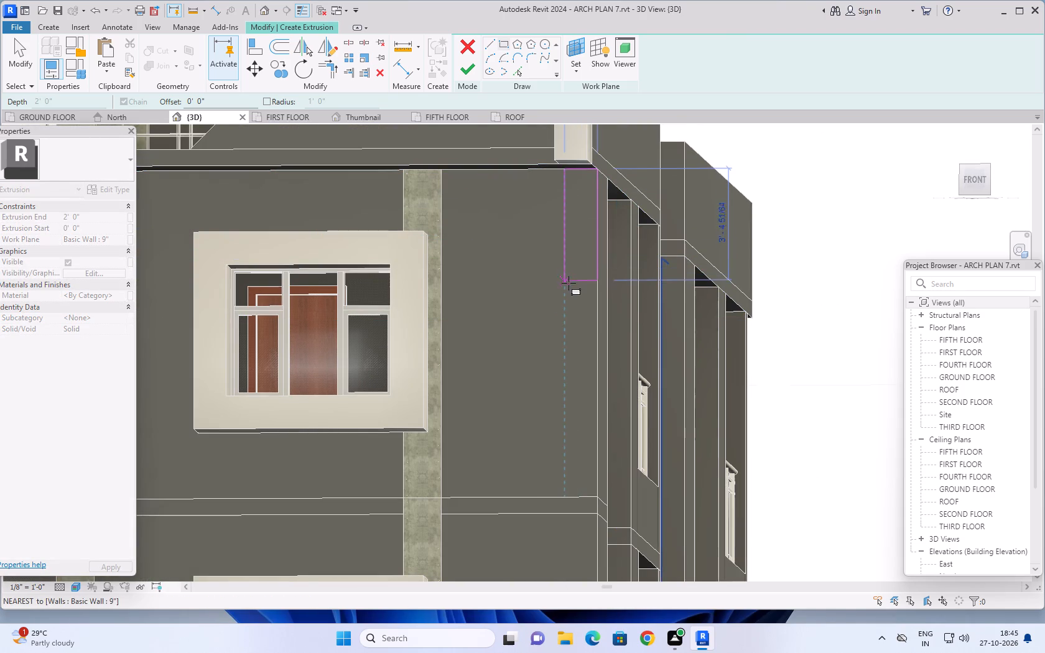
pyautogui.scroll(-3, 569, 295)
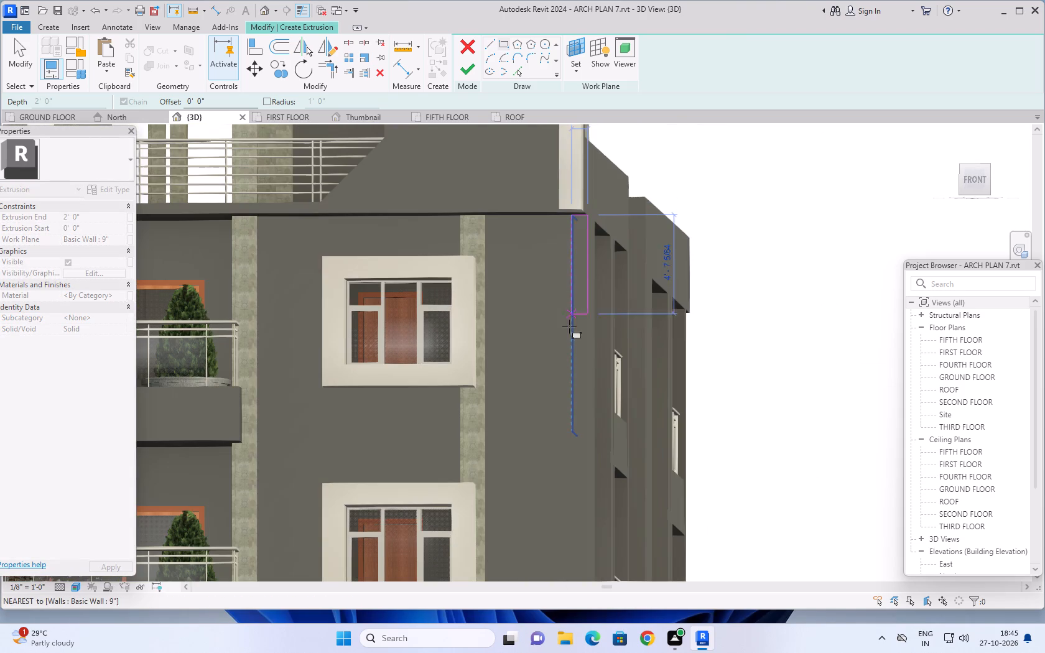
pyautogui.scroll(-4, 562, 402)
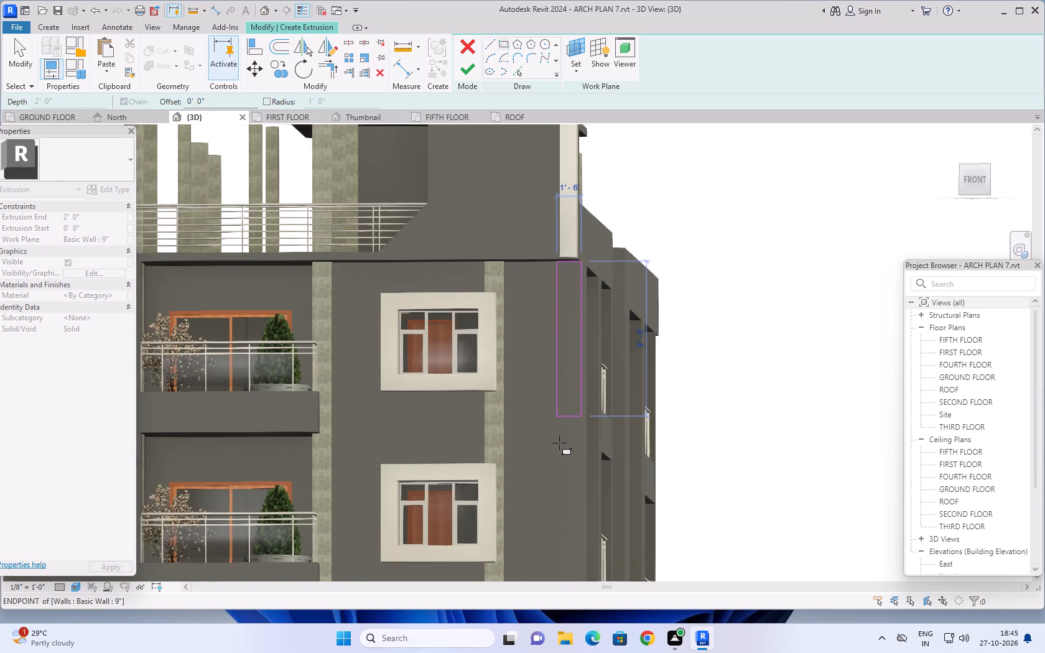
pyautogui.scroll(-2, 559, 453)
pyautogui.moveTo(559, 464); pyautogui.dragTo(570, 379, button='middle')
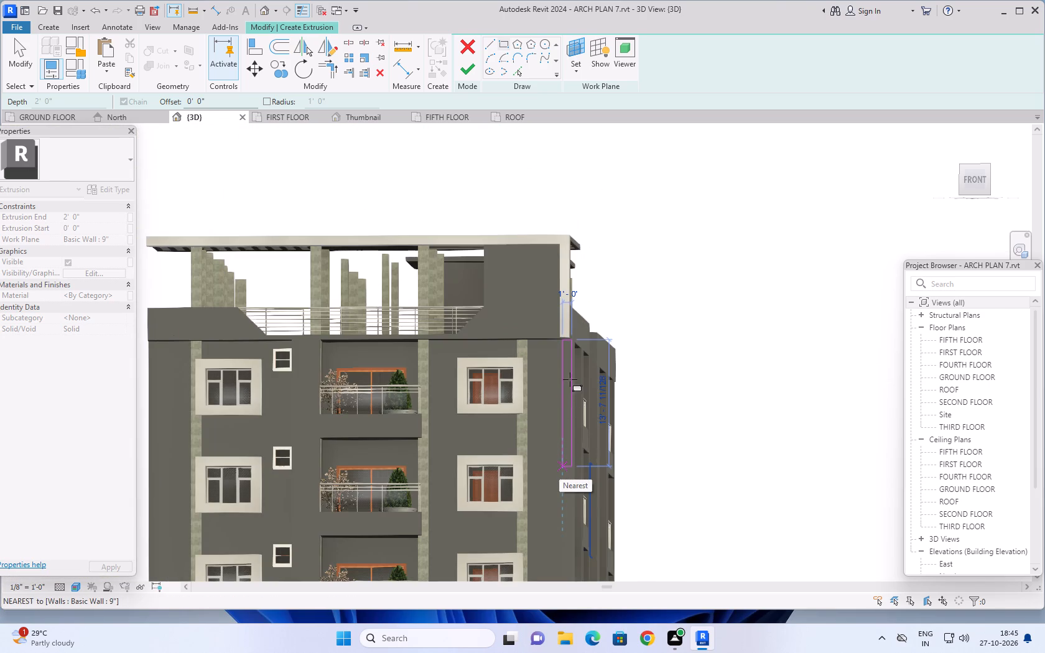
pyautogui.moveTo(570, 379); pyautogui.dragTo(582, 296, button='middle')
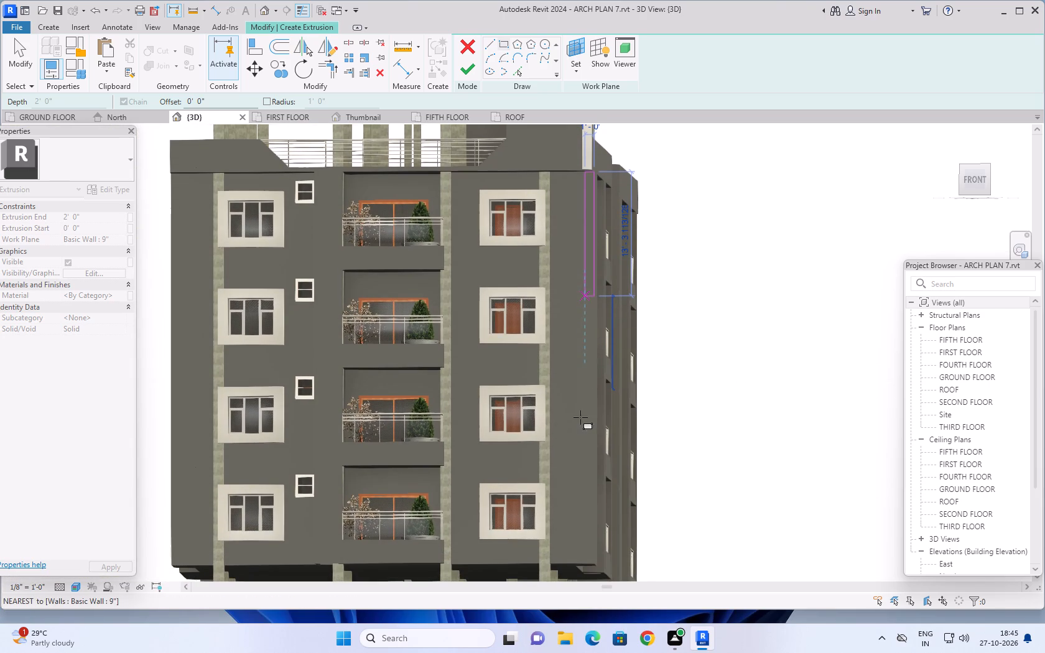
pyautogui.keyDown('shift'); pyautogui.moveTo(579, 475); pyautogui.dragTo(579, 494, button='middle'); pyautogui.keyUp('shift')
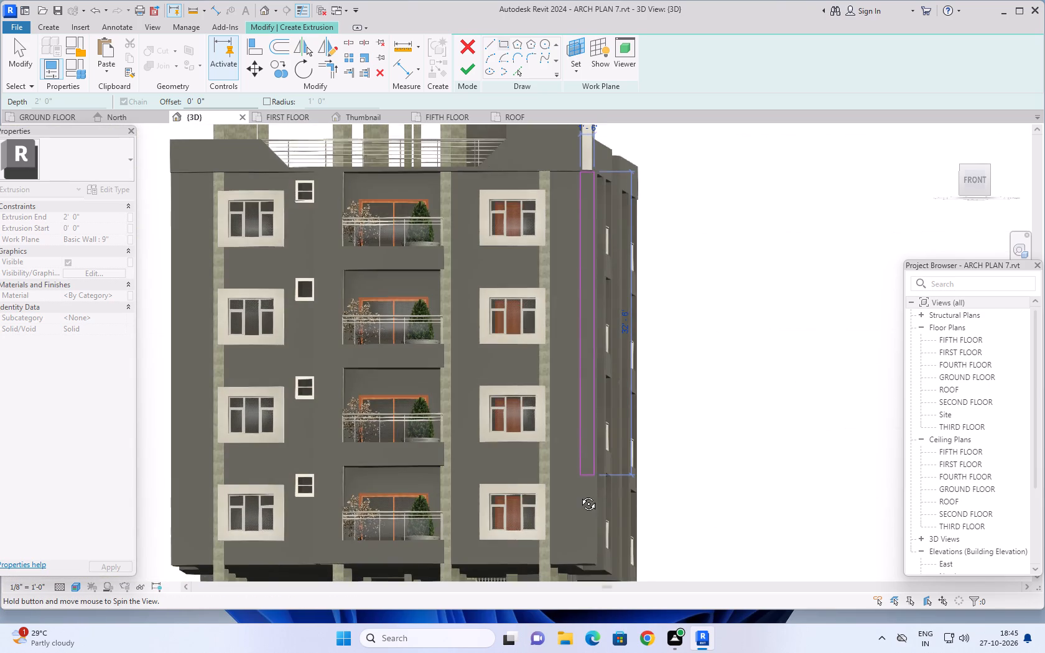
pyautogui.keyDown('shift'); pyautogui.moveTo(579, 494); pyautogui.dragTo(577, 514, button='middle'); pyautogui.keyUp('shift')
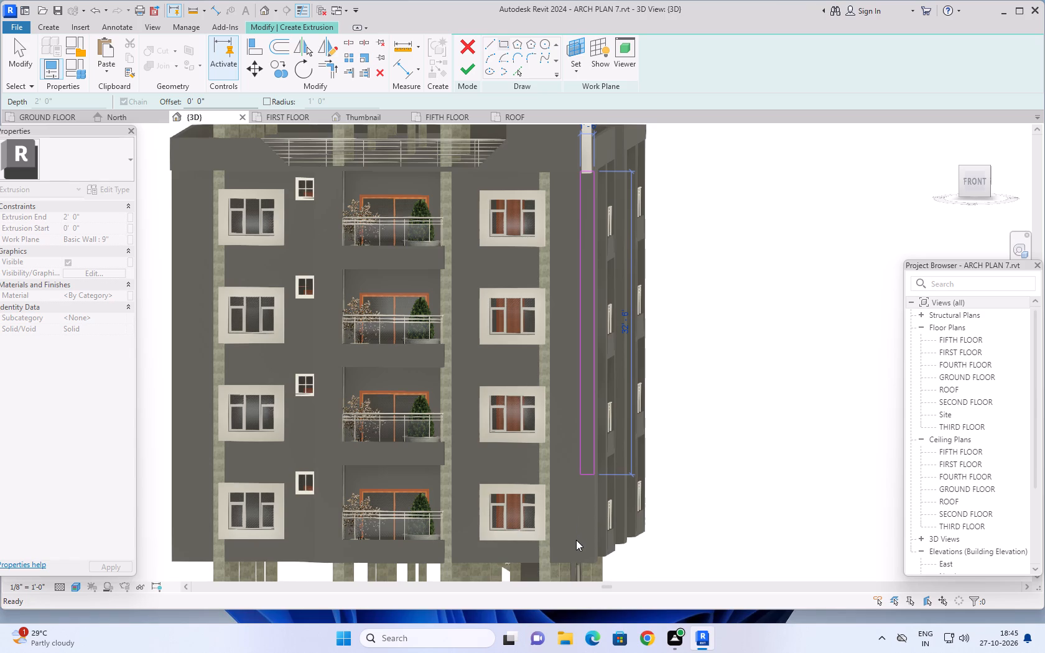
pyautogui.scroll(3, 576, 550)
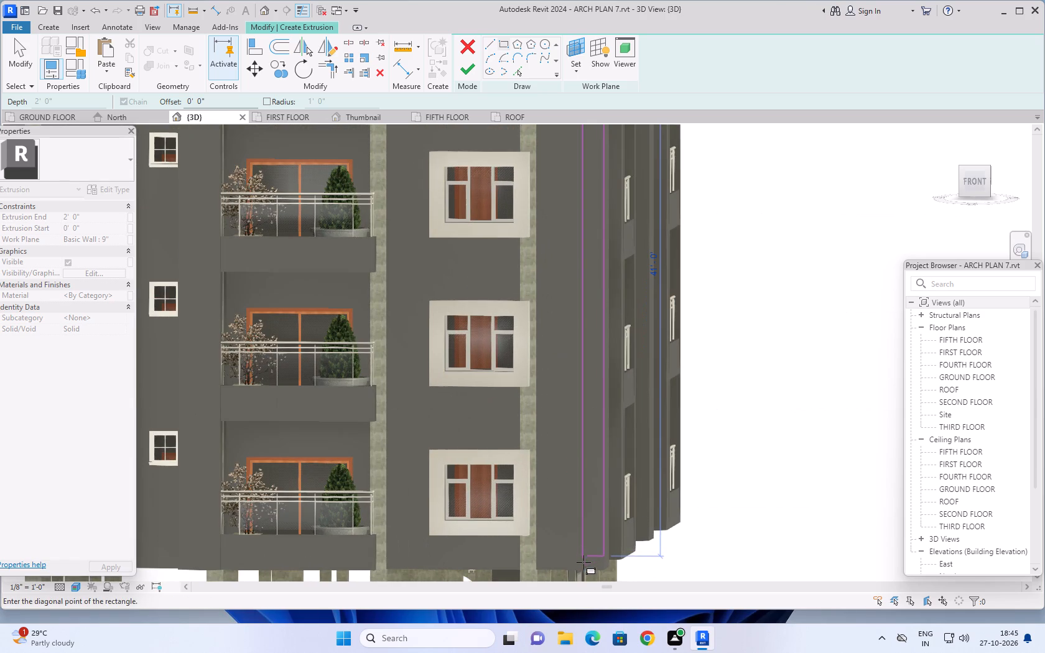
pyautogui.scroll(2, 588, 568)
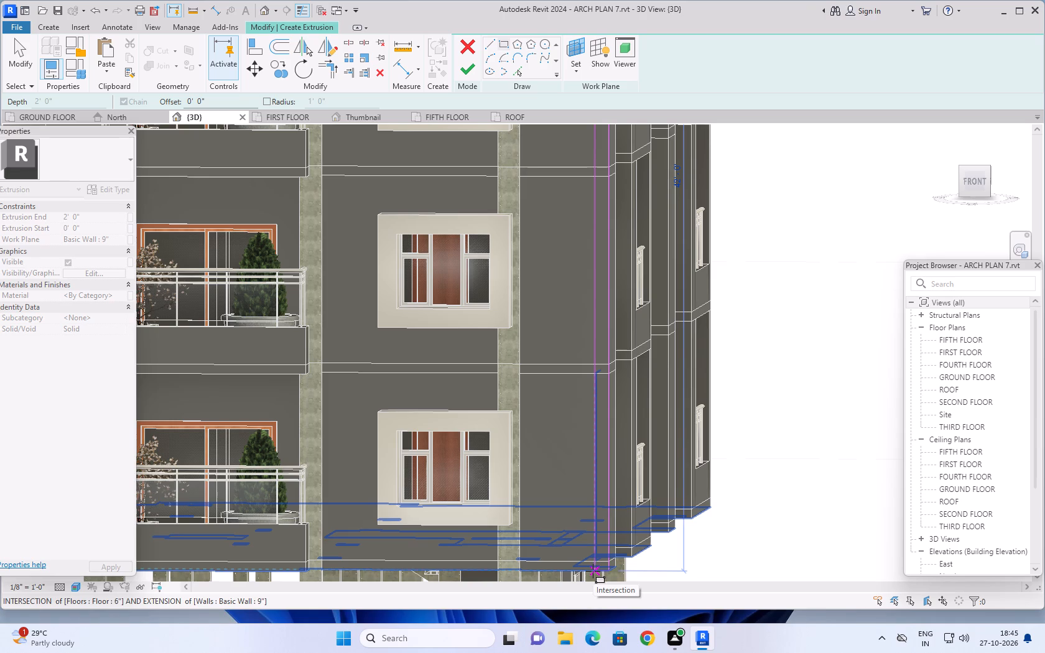
pyautogui.click(592, 571)
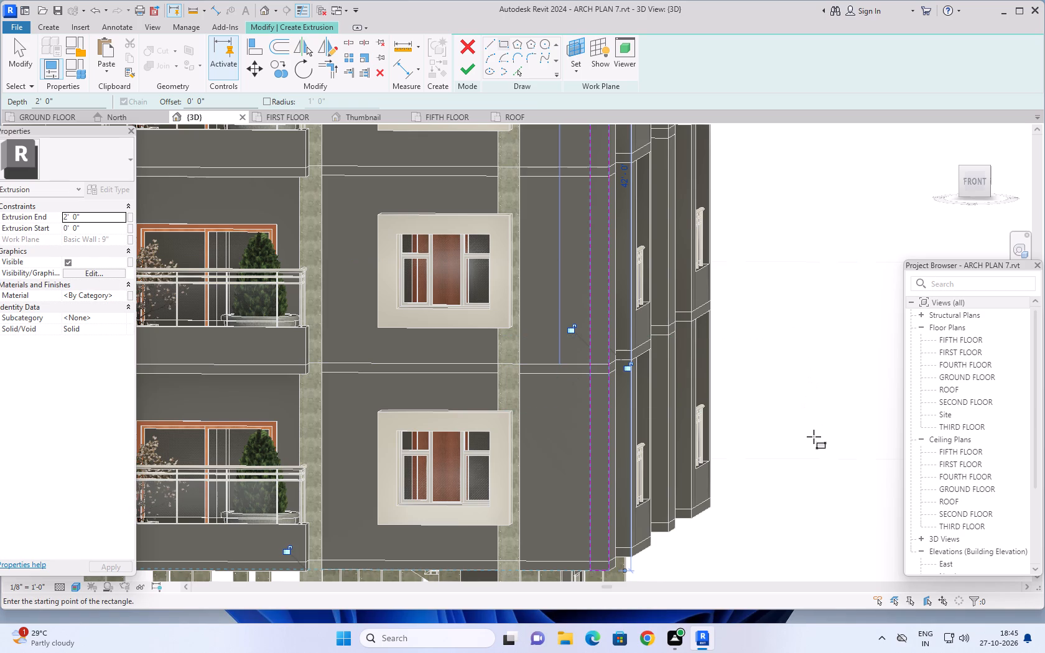
pyautogui.keyDown('shift'); pyautogui.moveTo(814, 437); pyautogui.dragTo(837, 437, button='middle'); pyautogui.keyUp('shift')
pyautogui.press('Escape')
pyautogui.press('Escape')
pyautogui.press('Escape')
pyautogui.press('Escape')
# Examine the lower end and the inner vertical line of the rectangular extrusion sketch at the base of the front wall.
pyautogui.scroll(-1, 773, 389)
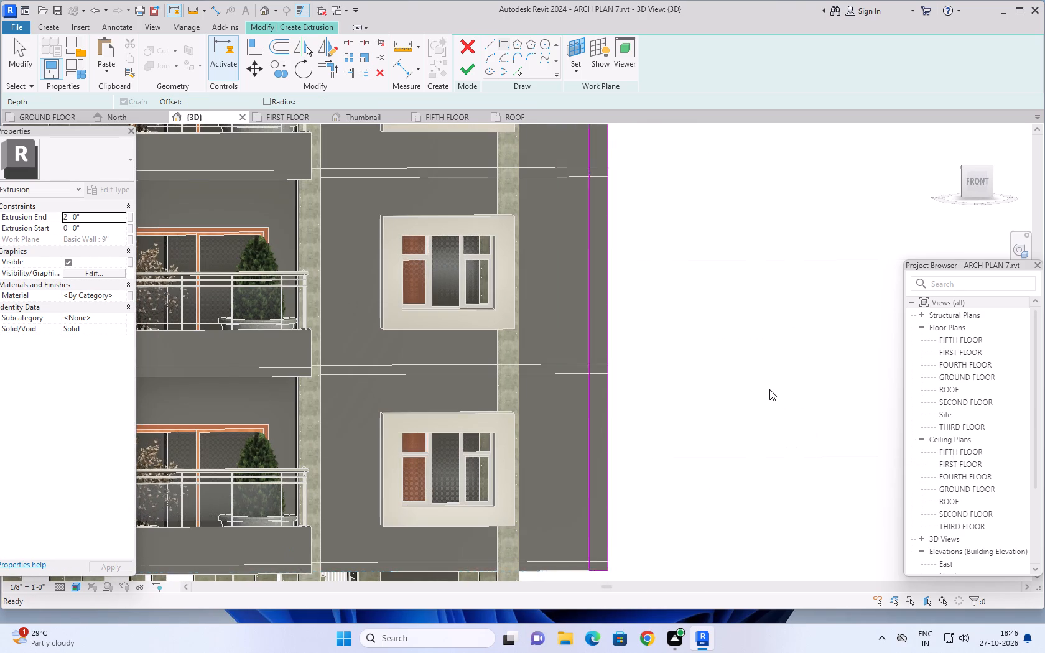
pyautogui.moveTo(763, 376); pyautogui.dragTo(779, 329, button='middle')
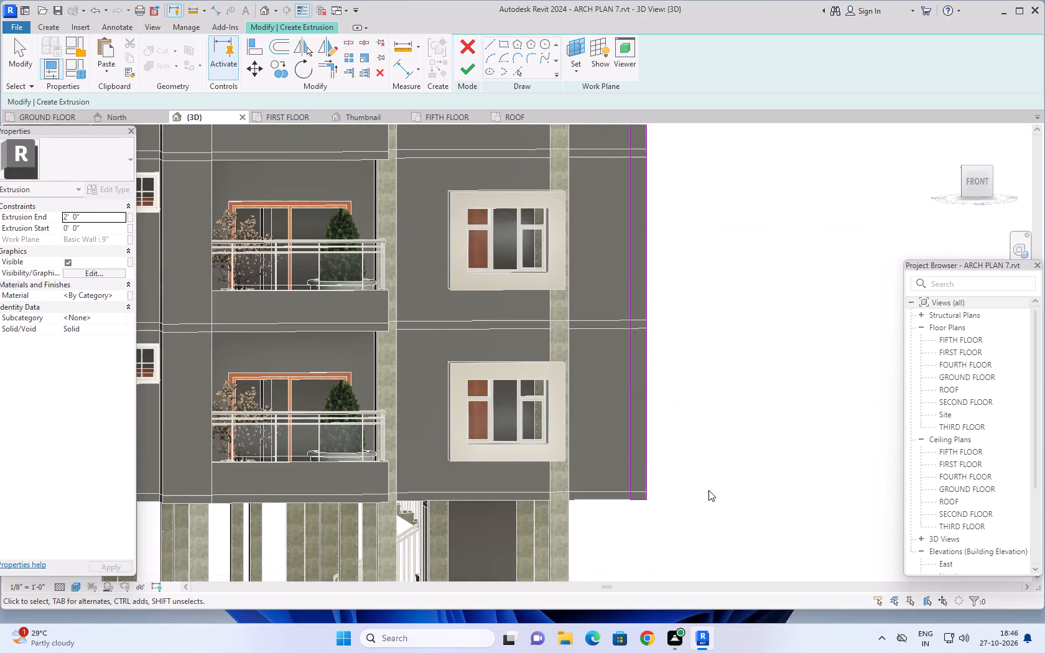
pyautogui.moveTo(710, 486); pyautogui.dragTo(729, 456, button='middle')
pyautogui.scroll(5, 657, 478)
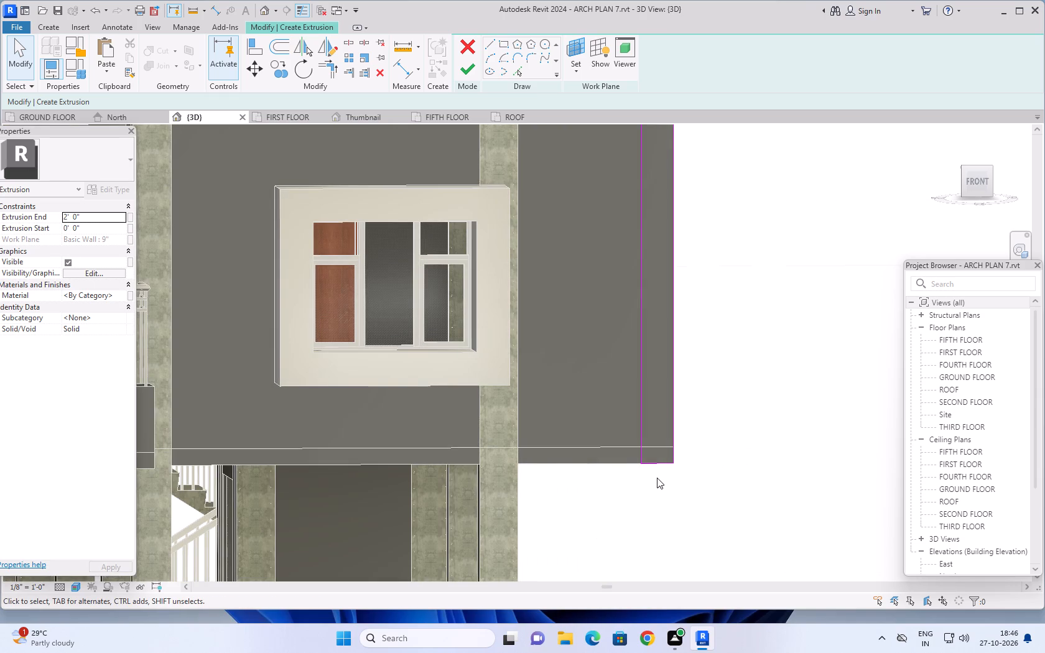
pyautogui.click(639, 374)
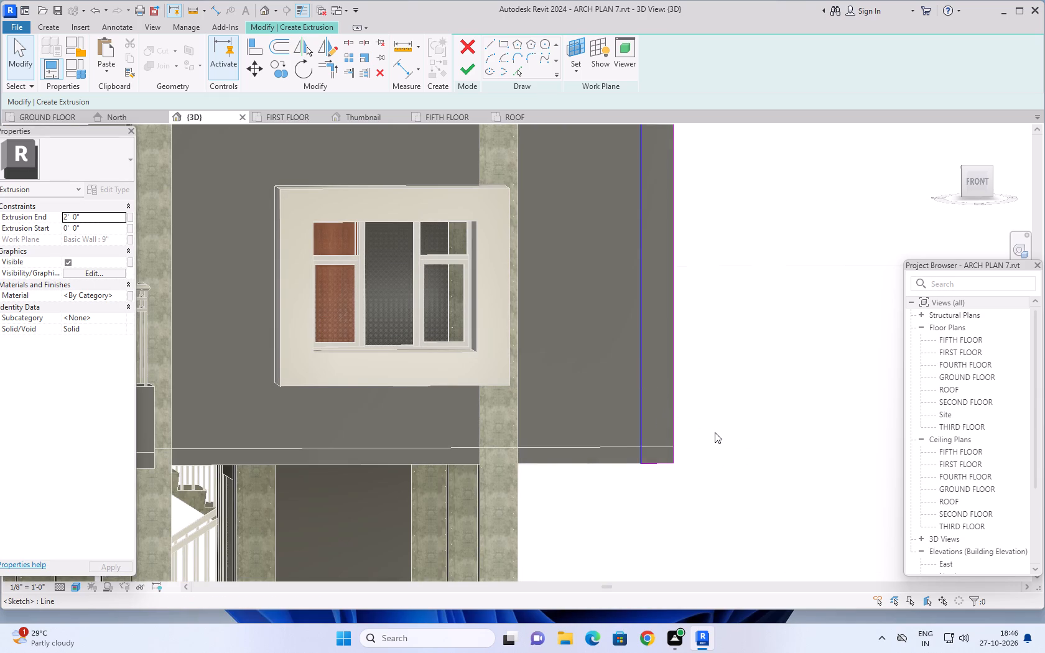
pyautogui.scroll(-5, 704, 344)
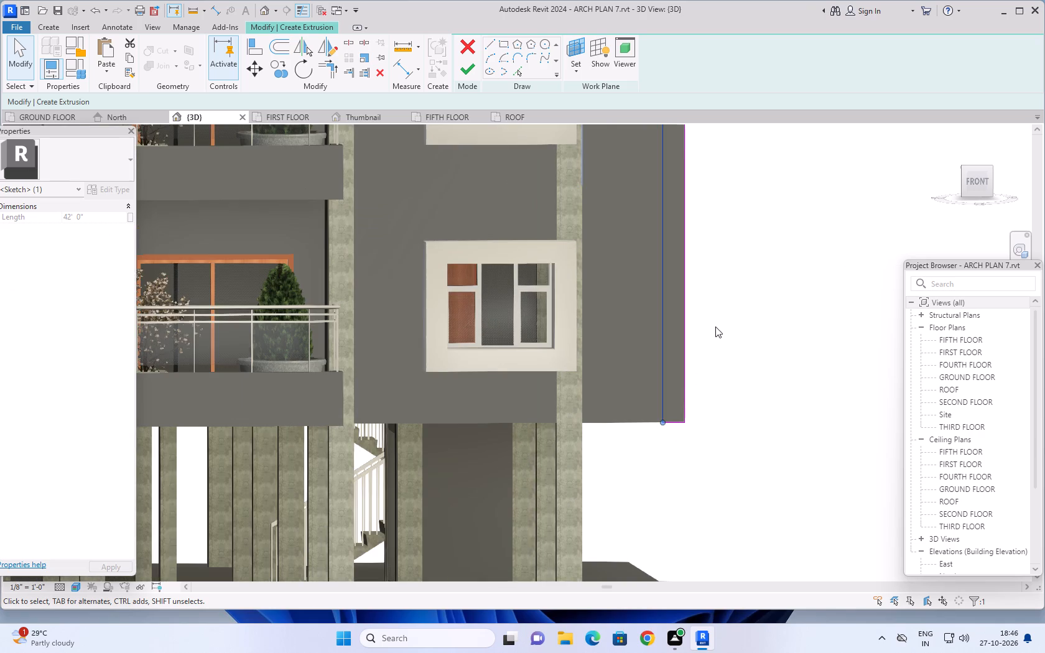
pyautogui.press('Escape')
pyautogui.press('Escape')
pyautogui.press('Escape')
pyautogui.press('Escape')
pyautogui.press('Escape')
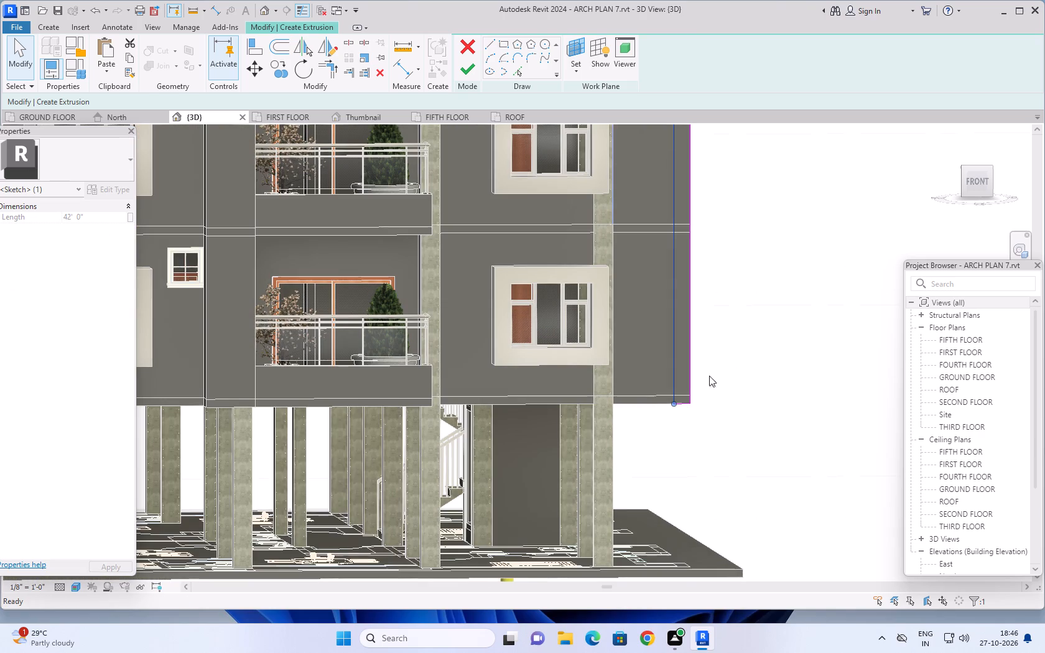
# Examine the rectangular strip sketch over its full height and where its upper end meets the rooftop frame's vertical leg.
pyautogui.press('Escape')
pyautogui.press('Escape')
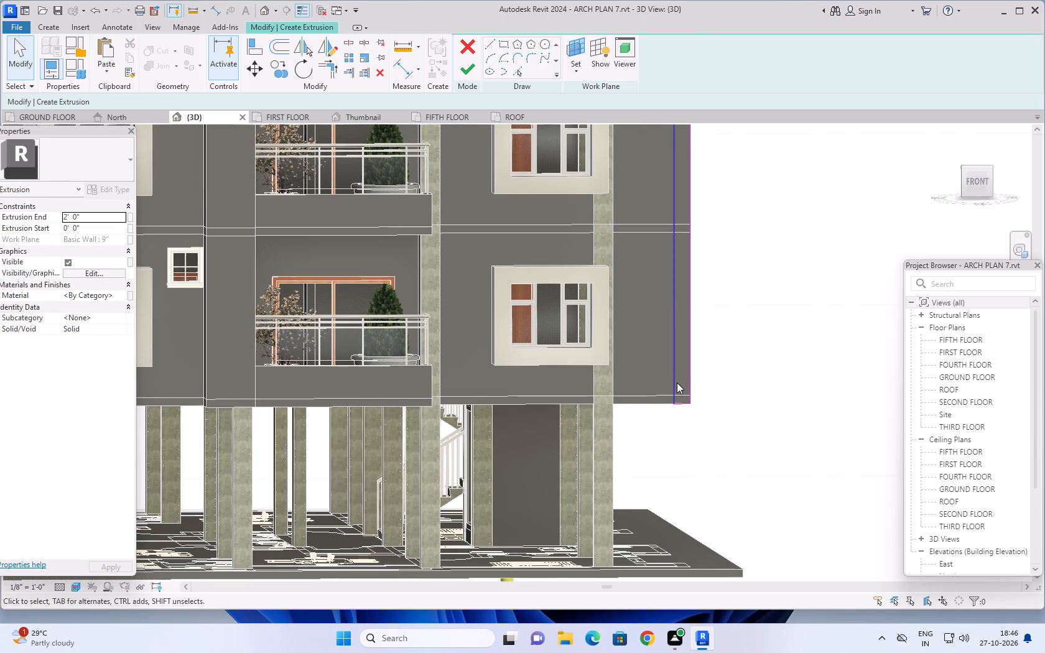
pyautogui.click(677, 382)
pyautogui.scroll(-3, 728, 348)
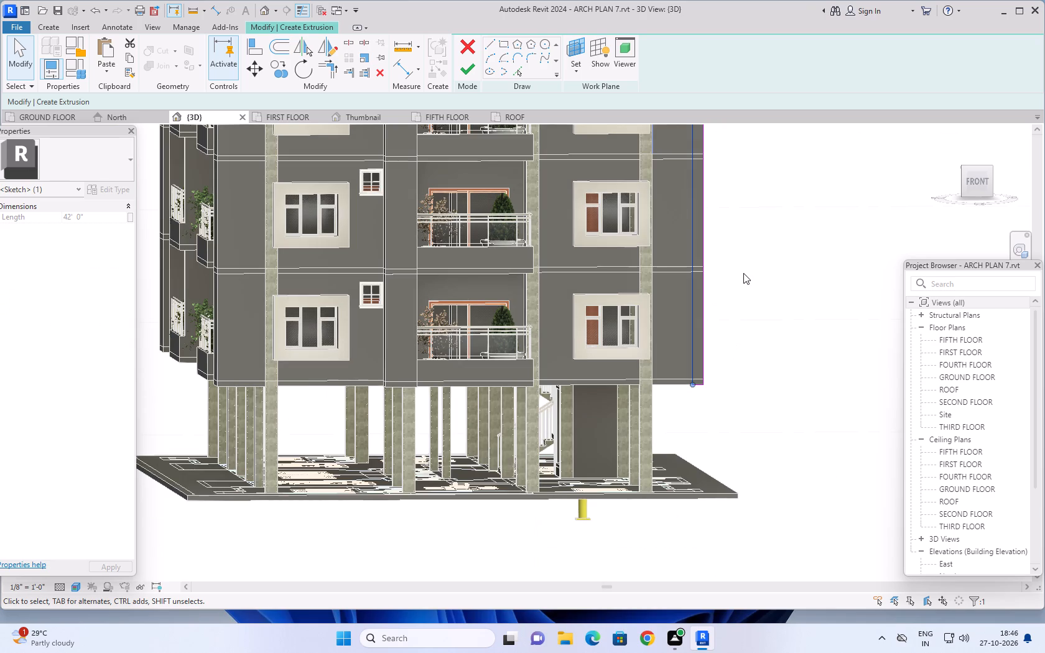
pyautogui.scroll(-2, 743, 273)
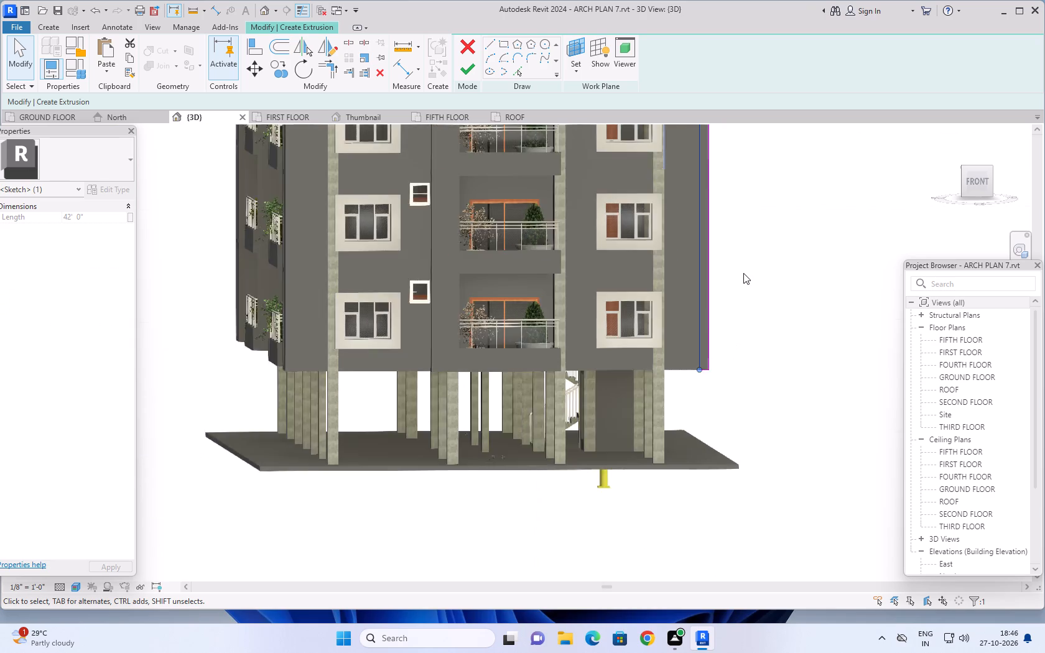
pyautogui.scroll(-3, 743, 273)
pyautogui.moveTo(770, 204); pyautogui.dragTo(733, 345, button='middle')
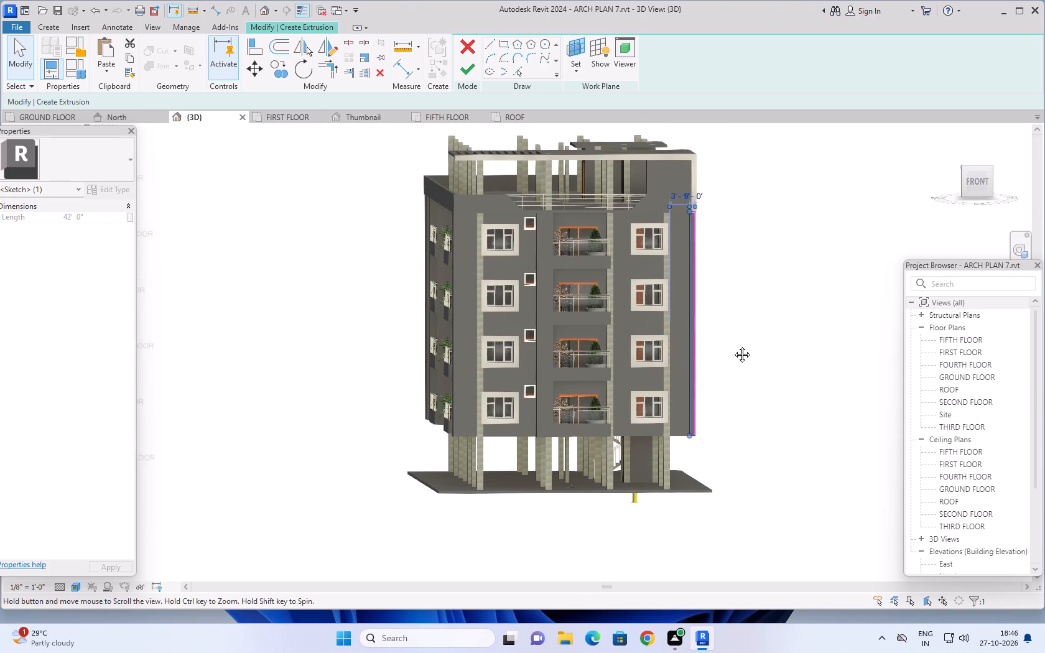
pyautogui.moveTo(733, 345); pyautogui.dragTo(725, 364, button='middle')
pyautogui.scroll(8, 673, 246)
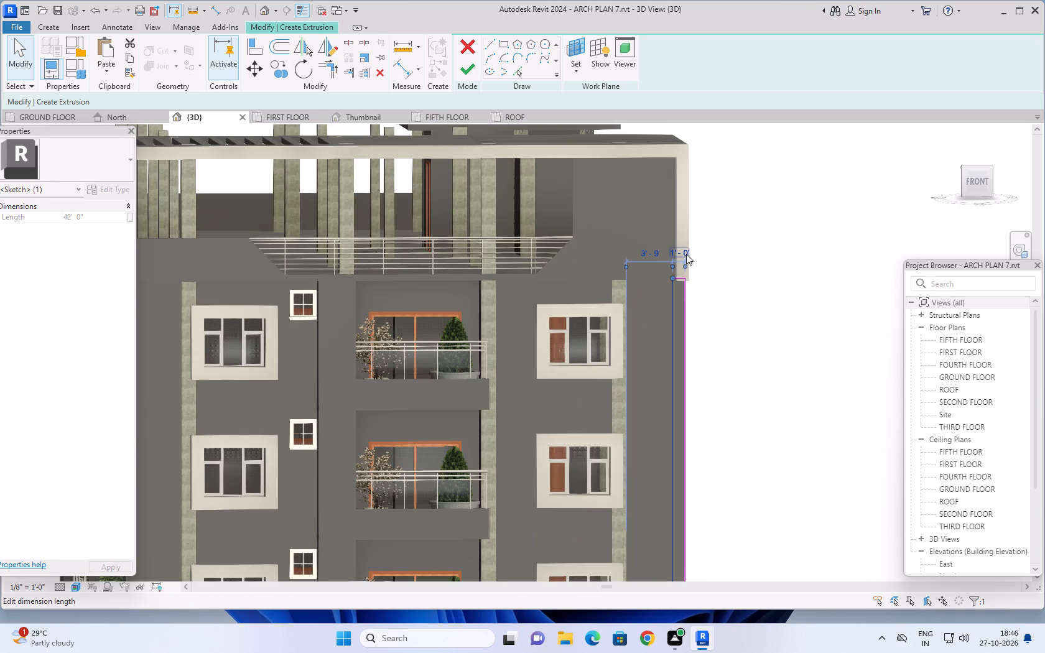
pyautogui.scroll(6, 686, 254)
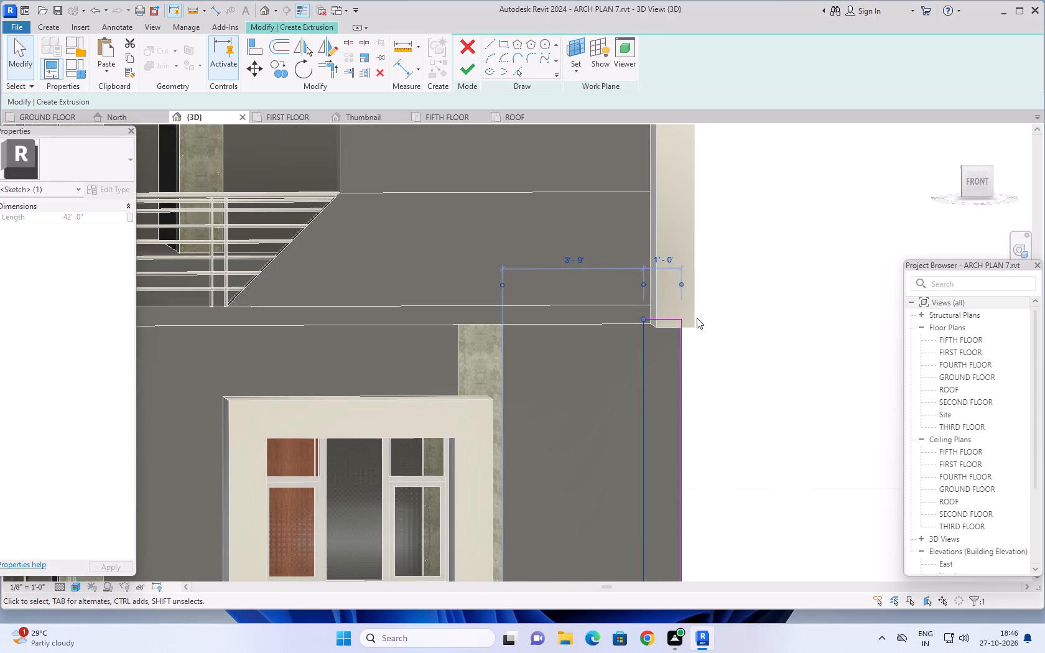
pyautogui.keyDown('shift'); pyautogui.moveTo(741, 347); pyautogui.dragTo(739, 348, button='middle'); pyautogui.keyUp('shift')
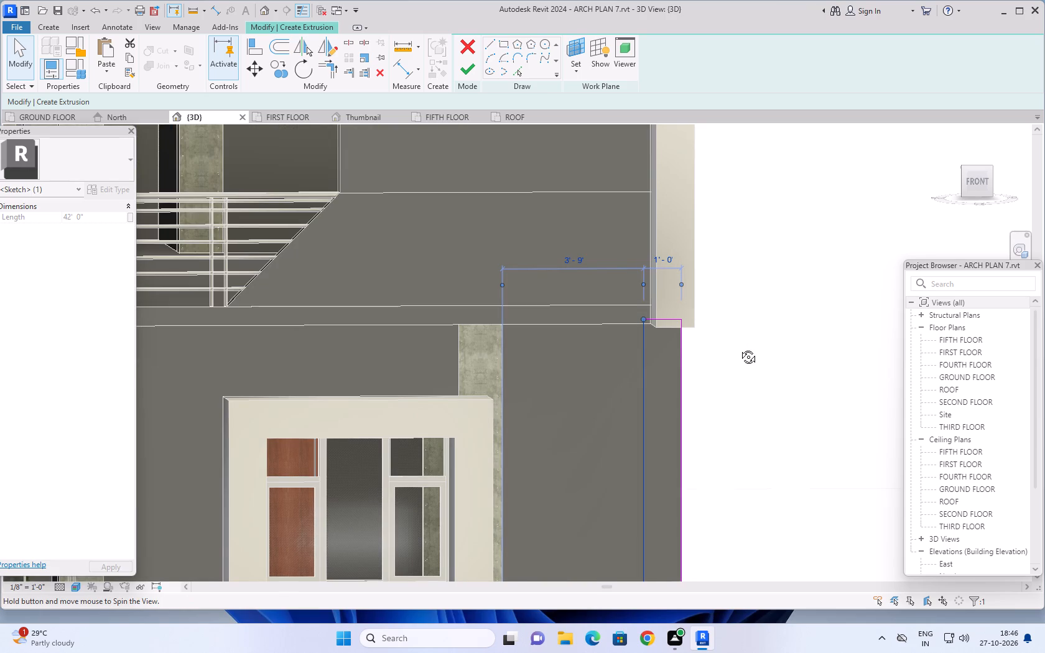
pyautogui.keyDown('shift'); pyautogui.moveTo(739, 348); pyautogui.dragTo(733, 358, button='middle'); pyautogui.keyUp('shift')
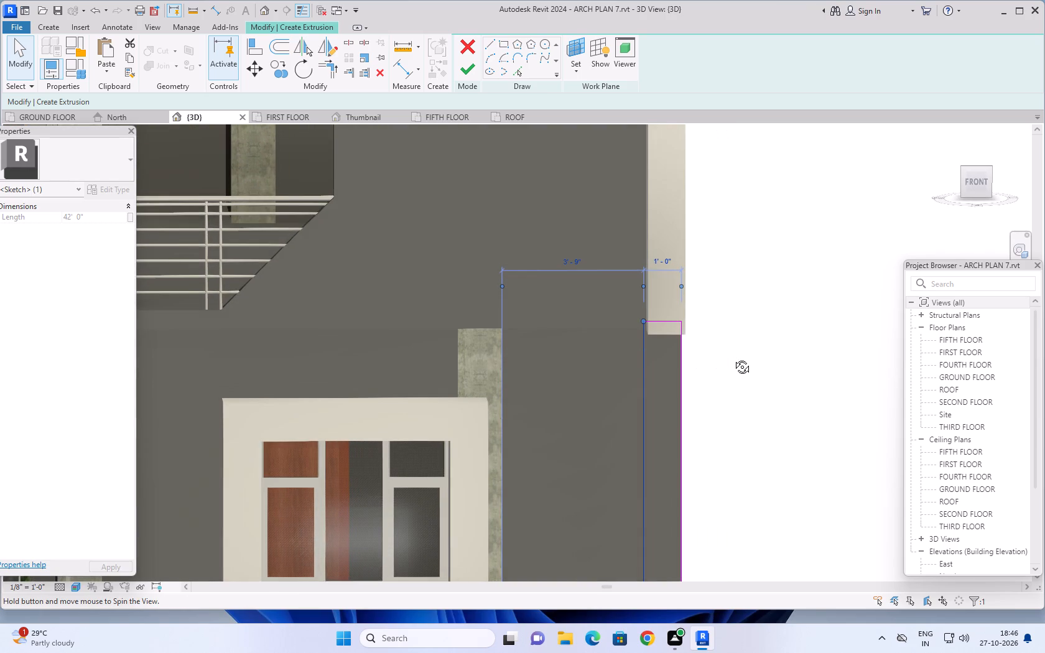
pyautogui.keyDown('shift'); pyautogui.moveTo(733, 358); pyautogui.dragTo(731, 357, button='middle'); pyautogui.keyUp('shift')
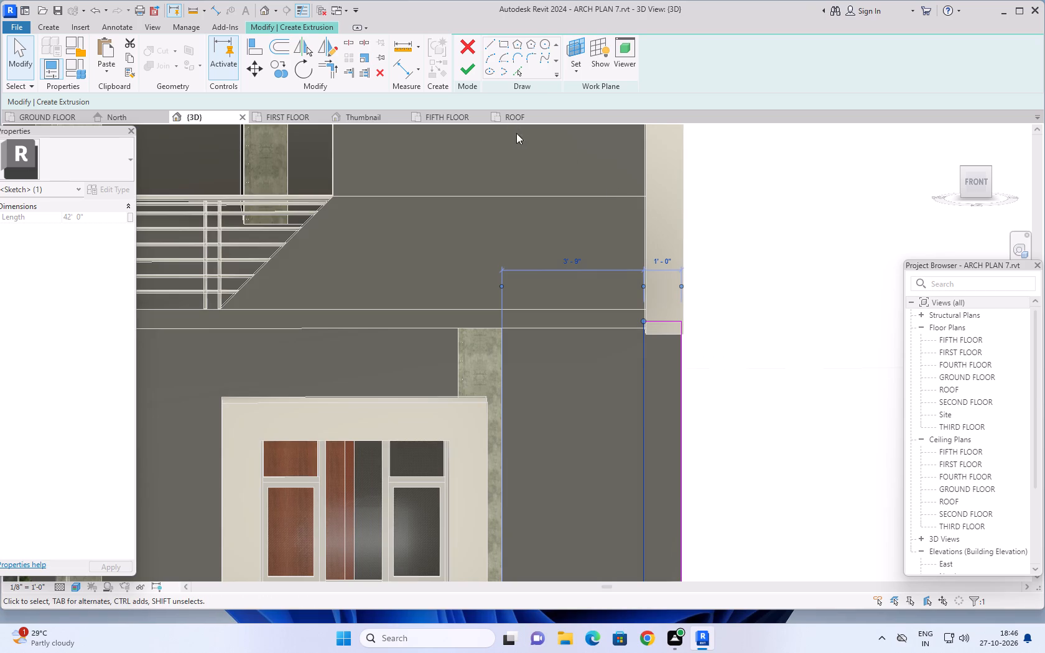
# Finish the tall corner rectangle sketch as a solid extrusion with a depth of 2'-0".
pyautogui.scroll(-5, 720, 227)
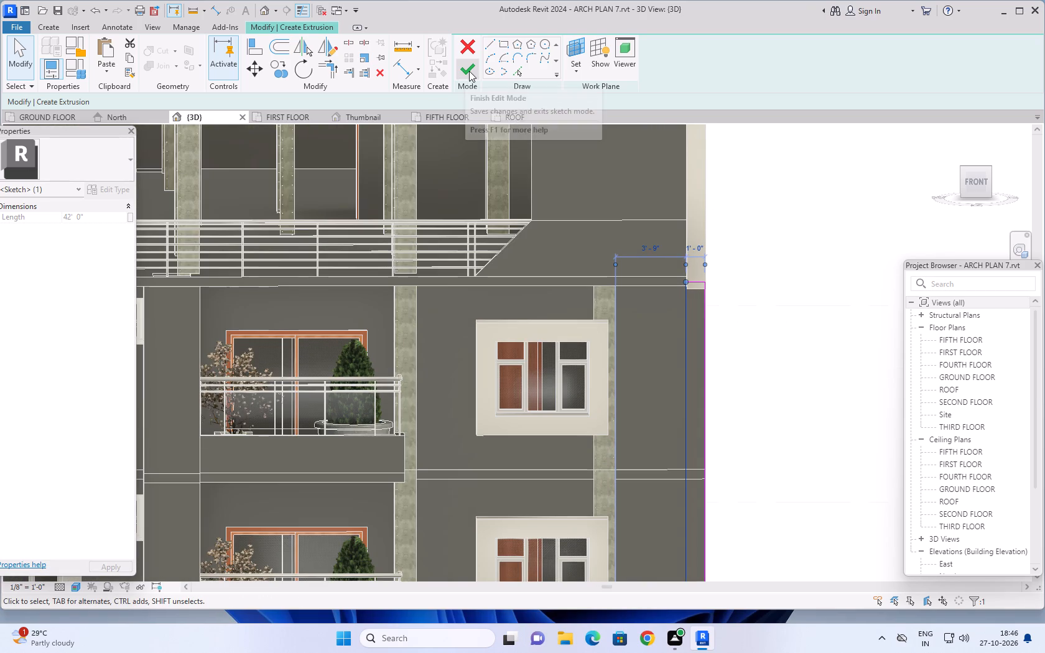
pyautogui.click(467, 71)
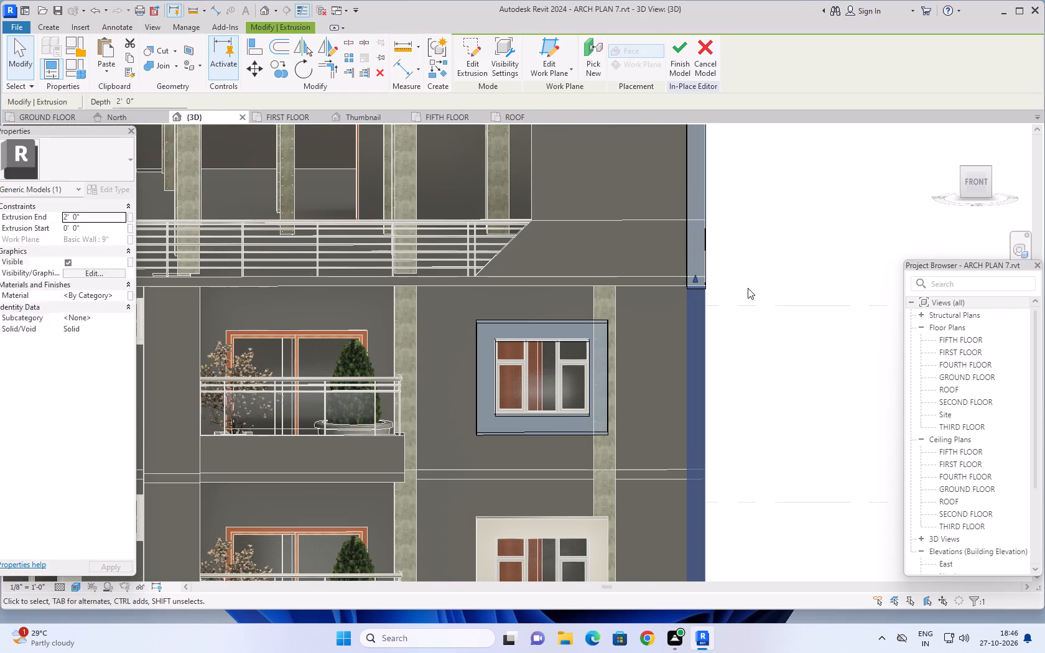
# Align the front face of the new corner strip with the front face of the rooftop frame's vertical leg.
pyautogui.moveTo(762, 361); pyautogui.dragTo(690, 381, button='middle')
pyautogui.click(256, 45)
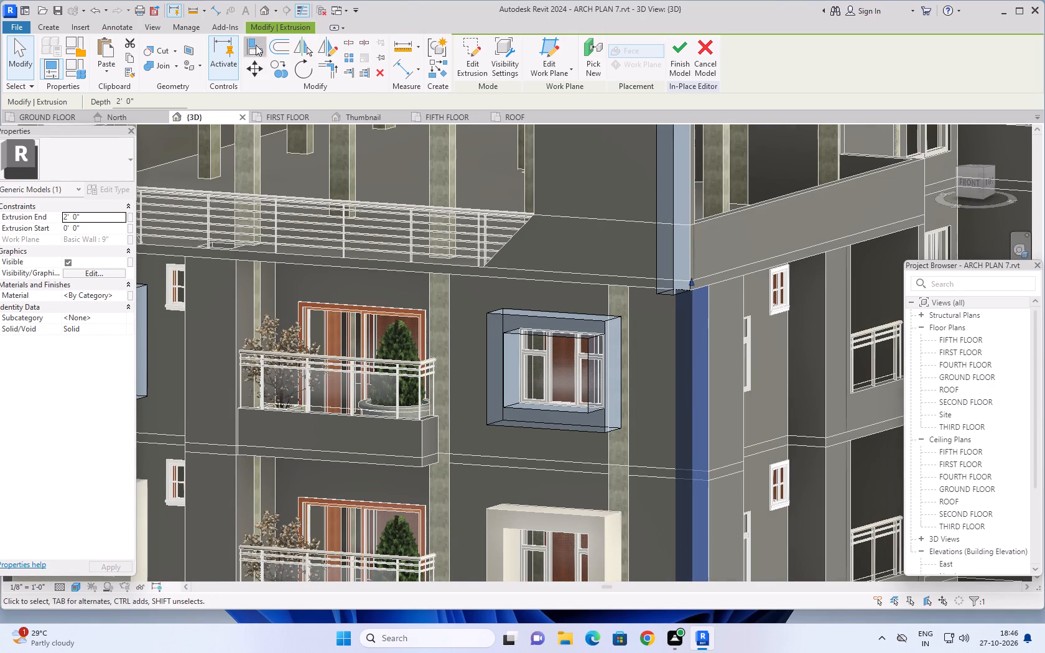
pyautogui.click(661, 210)
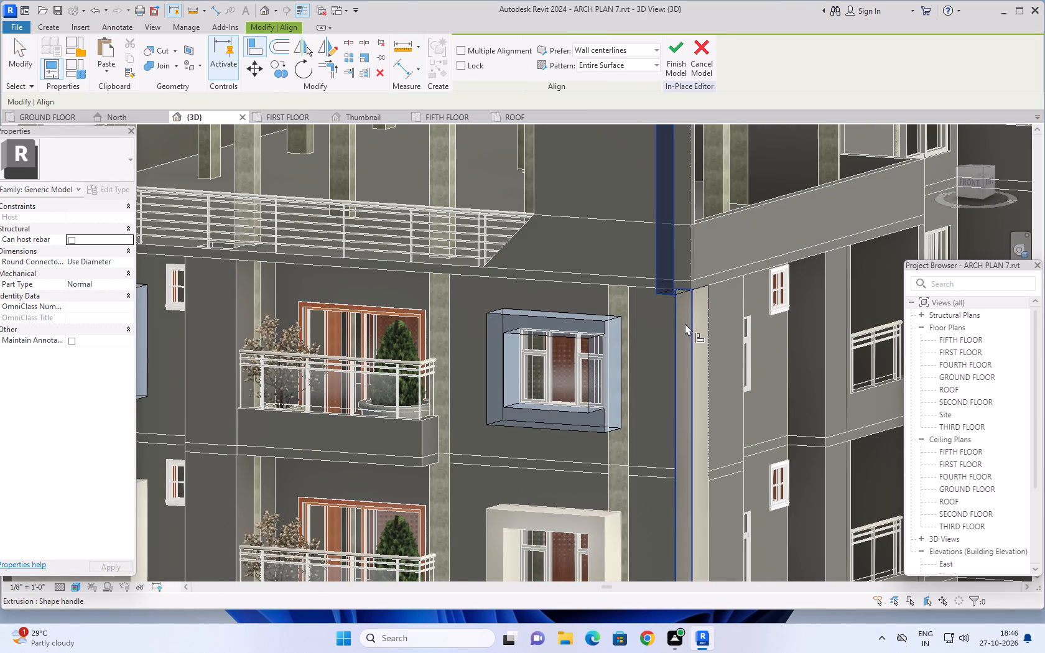
pyautogui.click(685, 328)
# Examine the aligned corner strip and the rooftop frame above the facade from the front and the side.
pyautogui.scroll(-6, 692, 362)
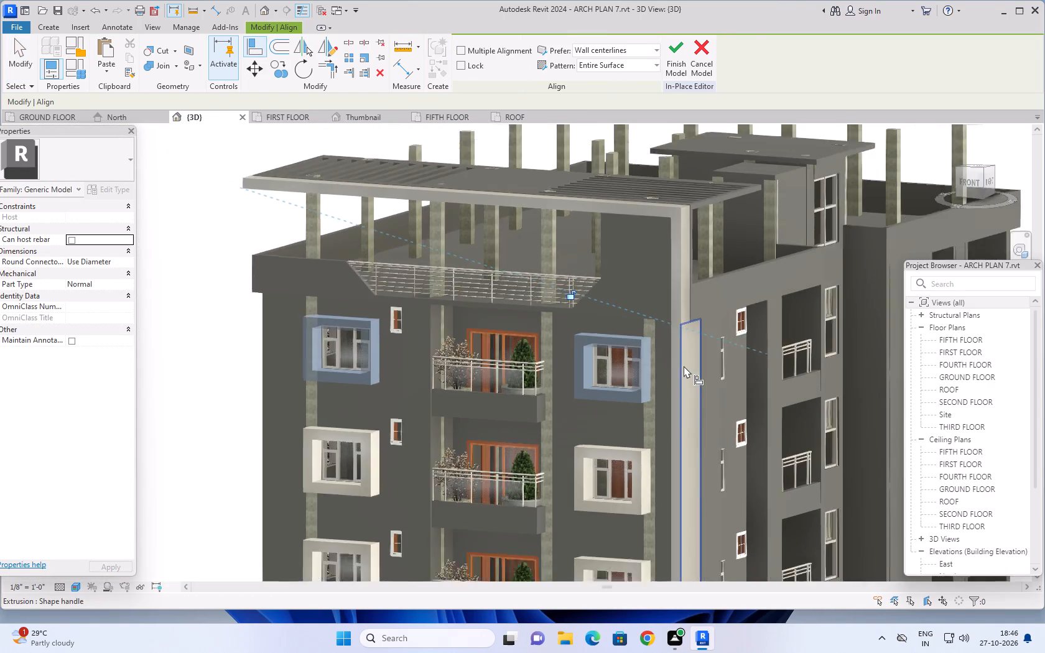
pyautogui.keyDown('shift'); pyautogui.moveTo(685, 376); pyautogui.dragTo(752, 392, button='middle'); pyautogui.keyUp('shift')
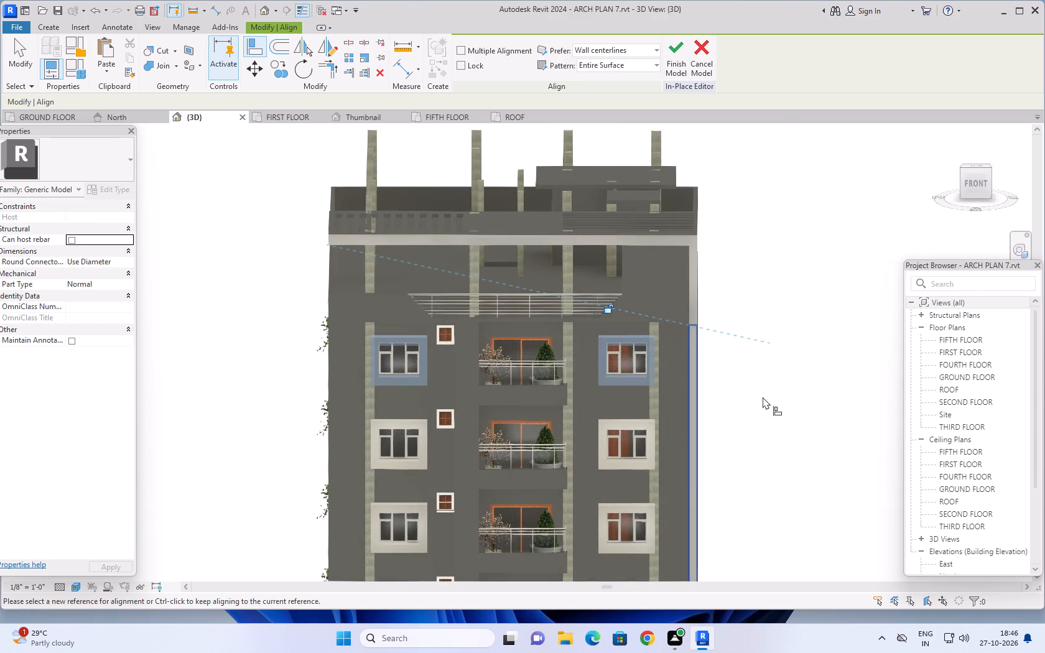
pyautogui.scroll(-1, 768, 402)
pyautogui.moveTo(773, 407); pyautogui.dragTo(792, 328, button='middle')
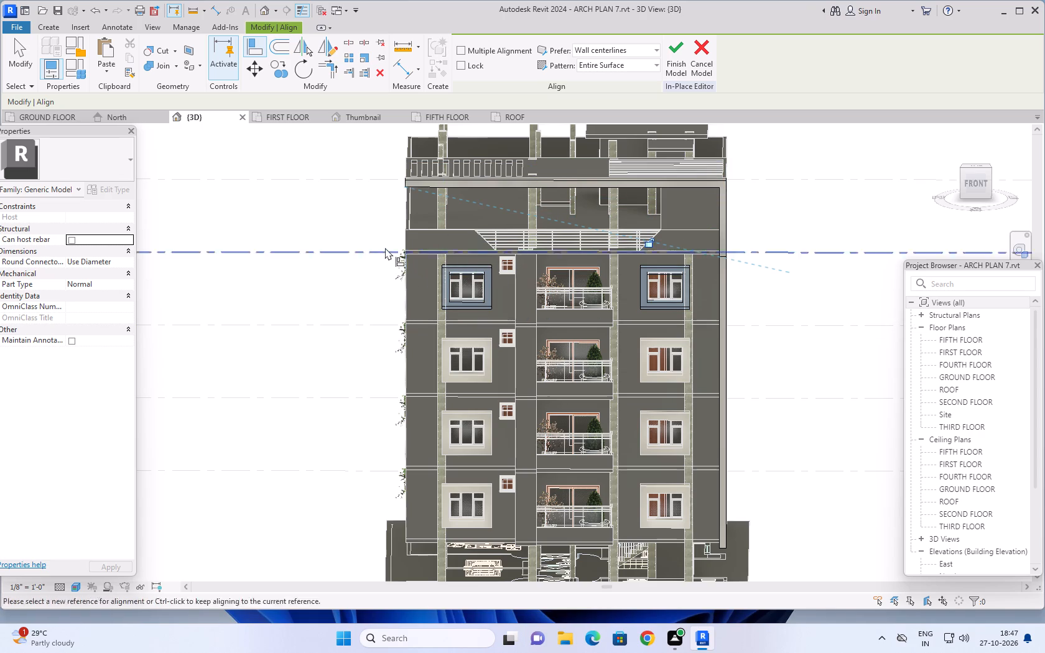
pyautogui.moveTo(781, 268); pyautogui.dragTo(746, 284, button='middle')
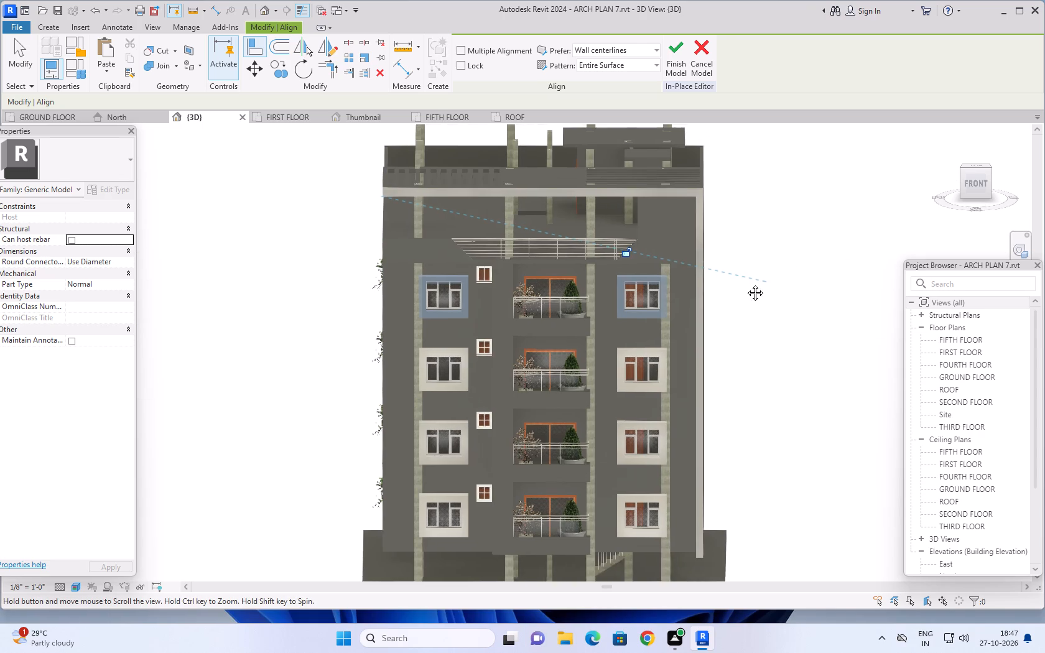
pyautogui.moveTo(746, 284); pyautogui.dragTo(743, 286, button='middle')
pyautogui.moveTo(759, 320); pyautogui.dragTo(740, 296, button='middle')
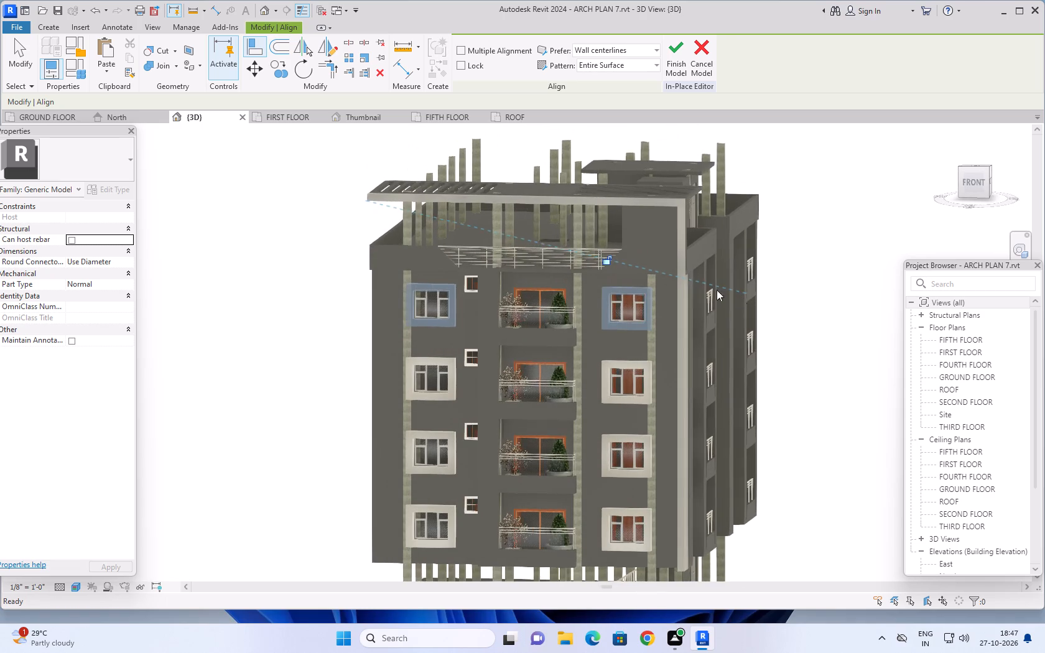
pyautogui.scroll(5, 662, 260)
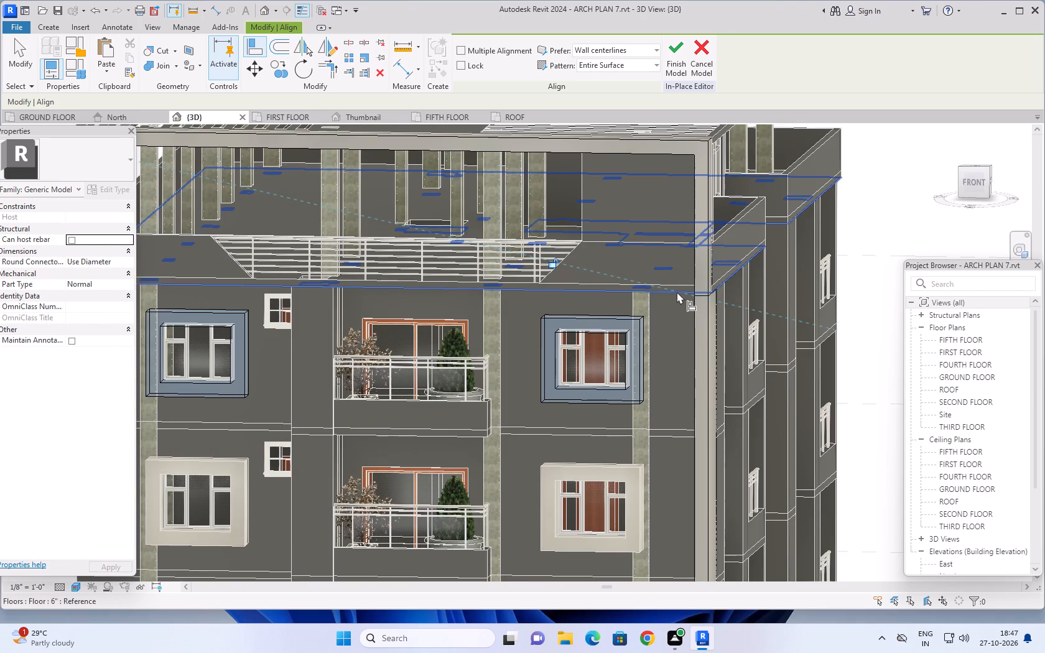
pyautogui.moveTo(676, 294); pyautogui.dragTo(687, 319, button='middle')
pyautogui.keyDown('shift'); pyautogui.moveTo(687, 319); pyautogui.dragTo(690, 314, button='middle'); pyautogui.keyUp('shift')
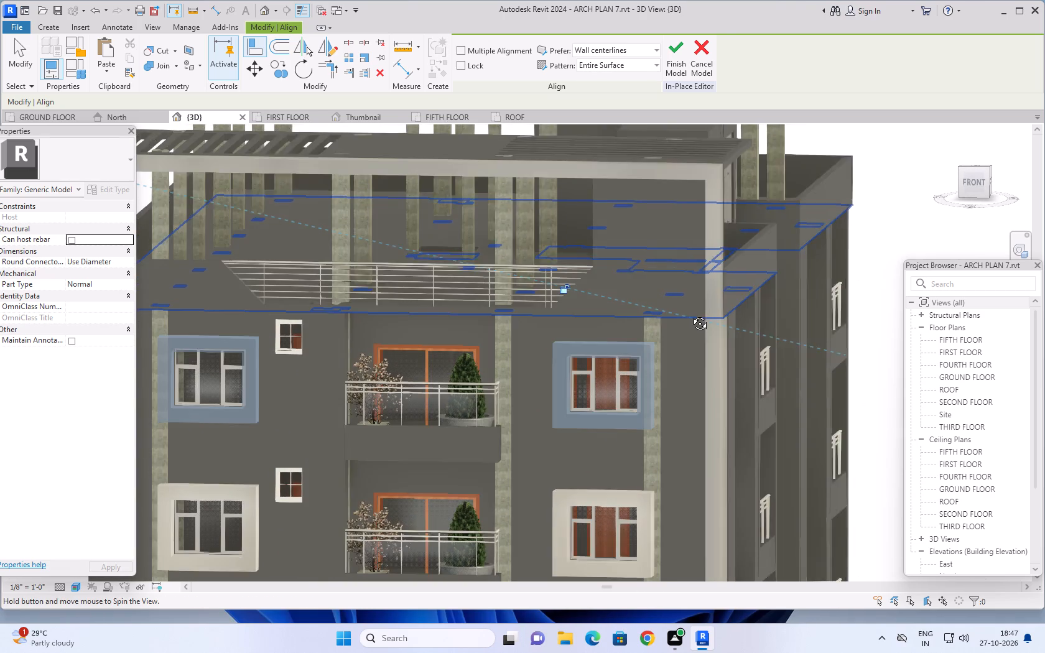
pyautogui.keyDown('shift'); pyautogui.moveTo(690, 314); pyautogui.dragTo(690, 313, button='middle'); pyautogui.keyUp('shift')
pyautogui.scroll(3, 644, 294)
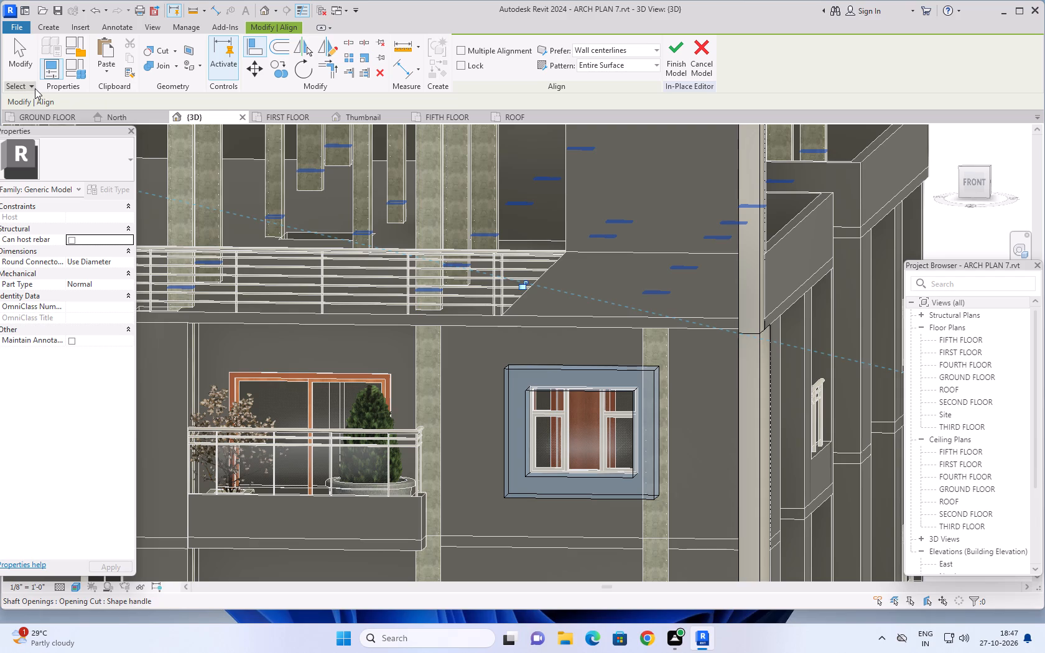
# Start another extrusion in the in-place model and set its work plane to the 6" parapet wall beside the roof railing.
pyautogui.click(54, 29)
pyautogui.click(108, 49)
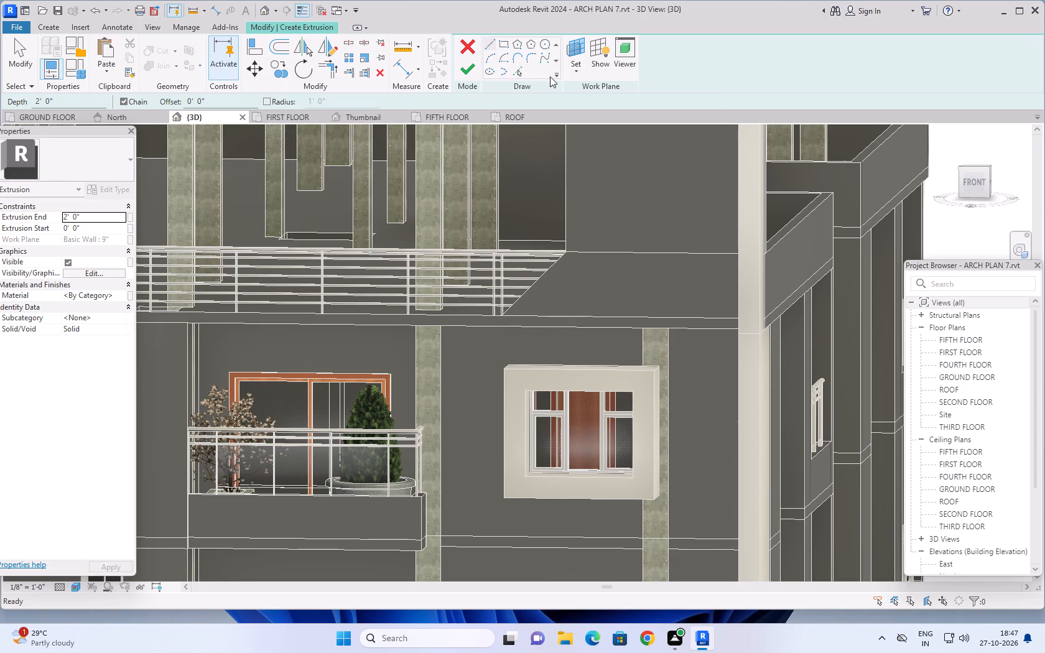
pyautogui.click(576, 72)
pyautogui.click(587, 114)
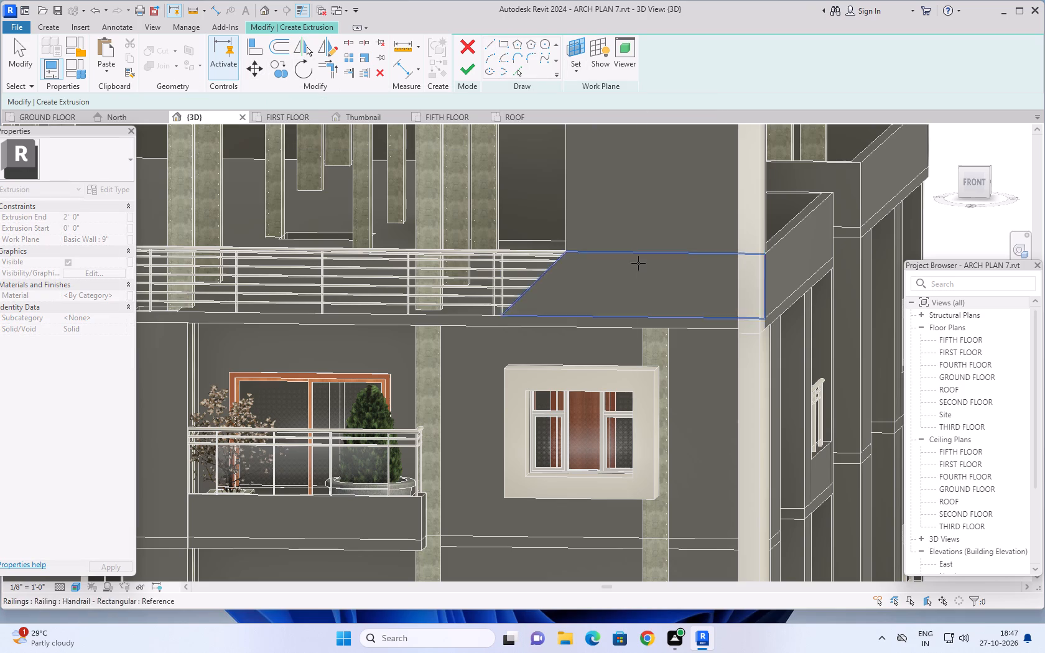
pyautogui.click(638, 269)
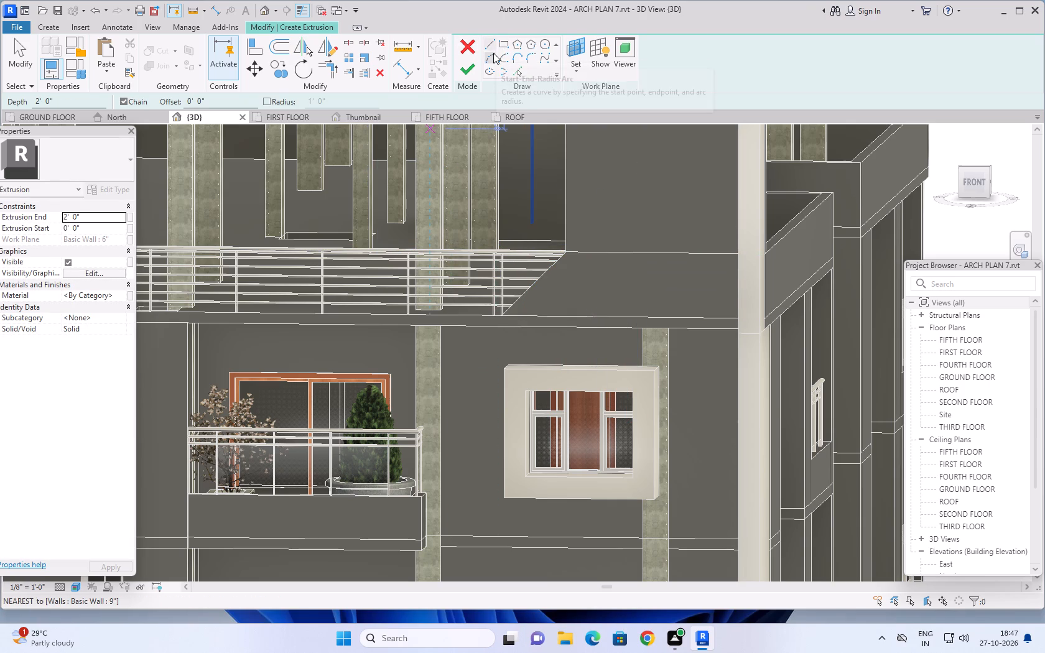
# Sketch a rectangle 8'-3" wide and about 4 1/4" high along the parapet wall's top edge, from the corner strip to the railing's sloped end.
pyautogui.keyDown('shift'); pyautogui.moveTo(493, 53); pyautogui.dragTo(508, 58, button='middle'); pyautogui.keyUp('shift')
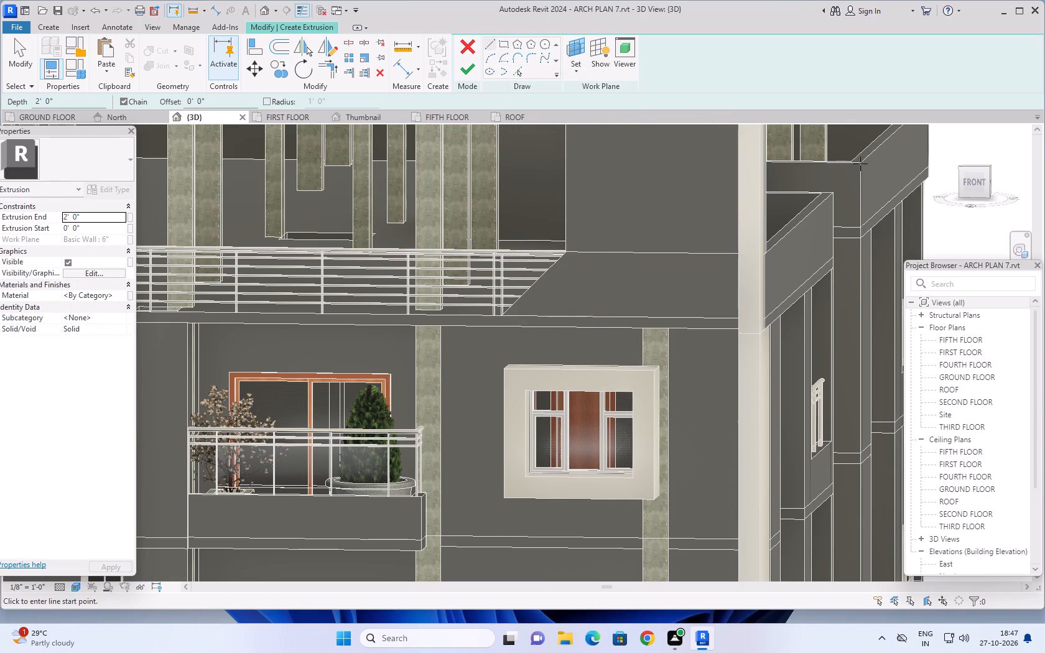
pyautogui.click(973, 182)
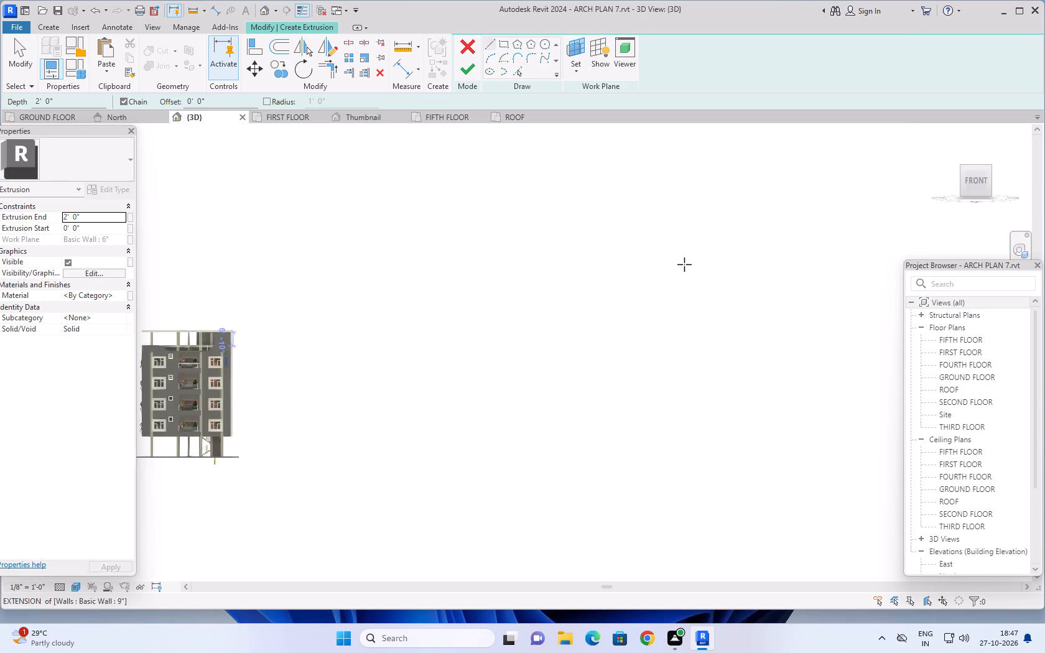
pyautogui.scroll(4, 550, 302)
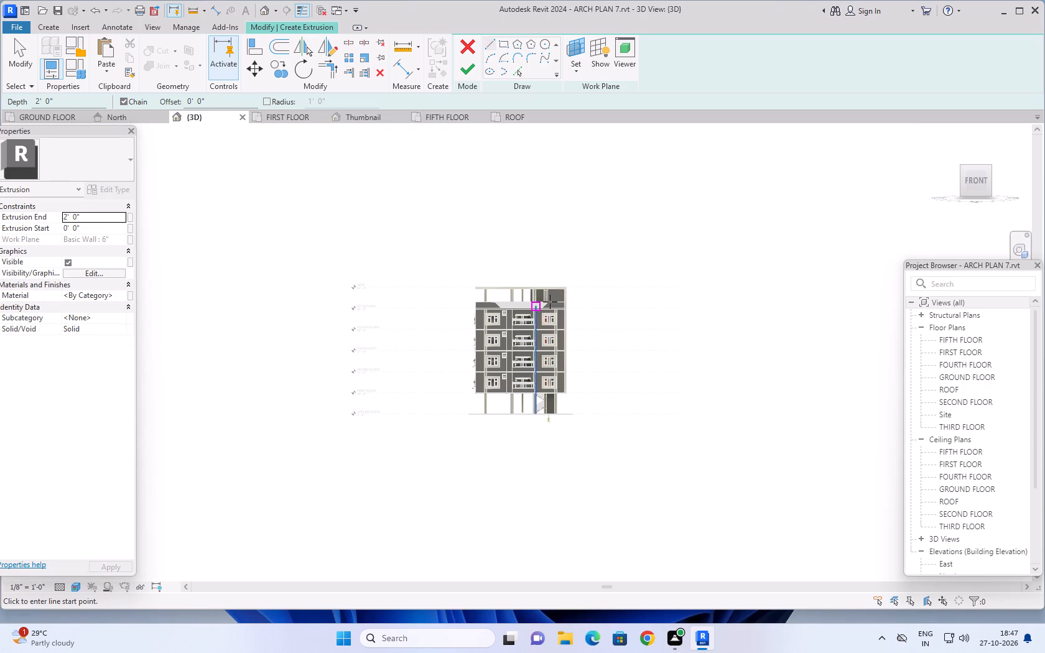
pyautogui.scroll(10, 555, 310)
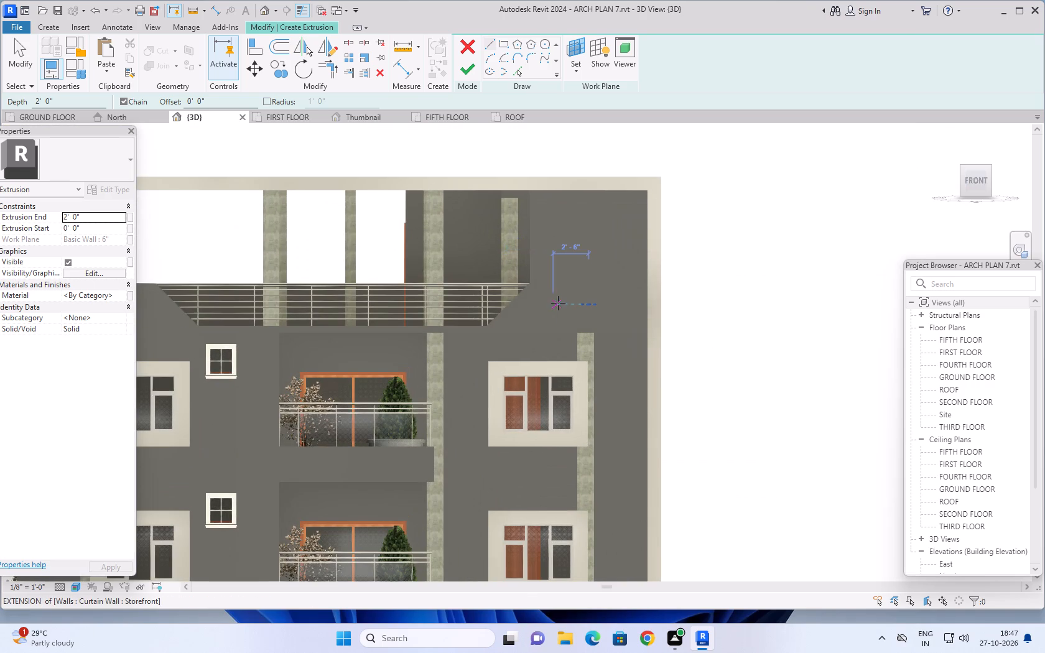
pyautogui.scroll(5, 558, 303)
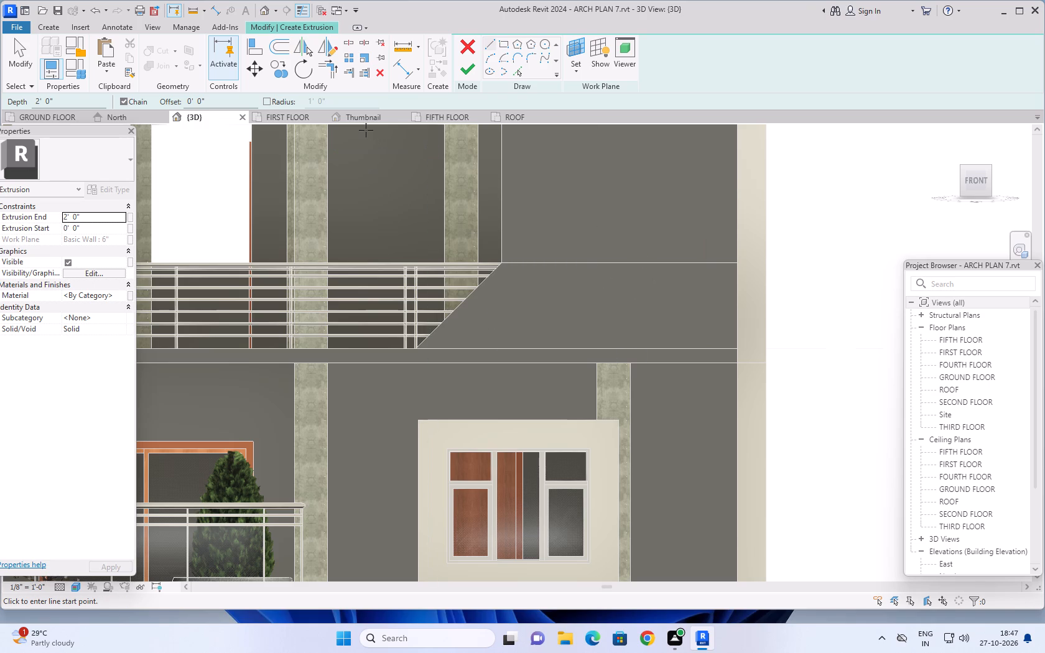
pyautogui.click(501, 47)
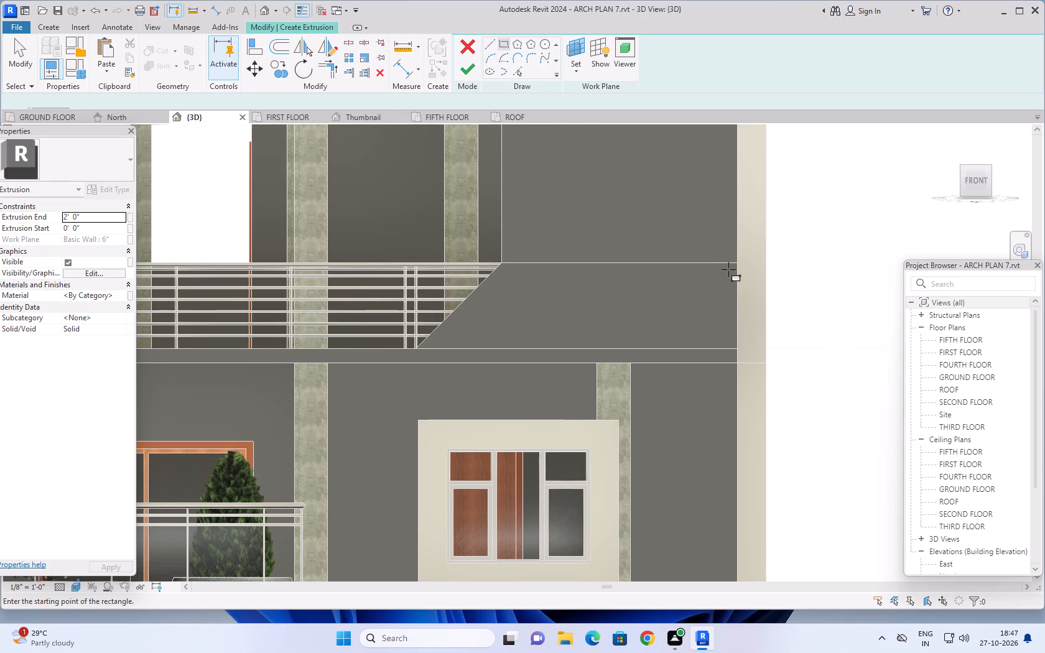
pyautogui.scroll(2, 731, 269)
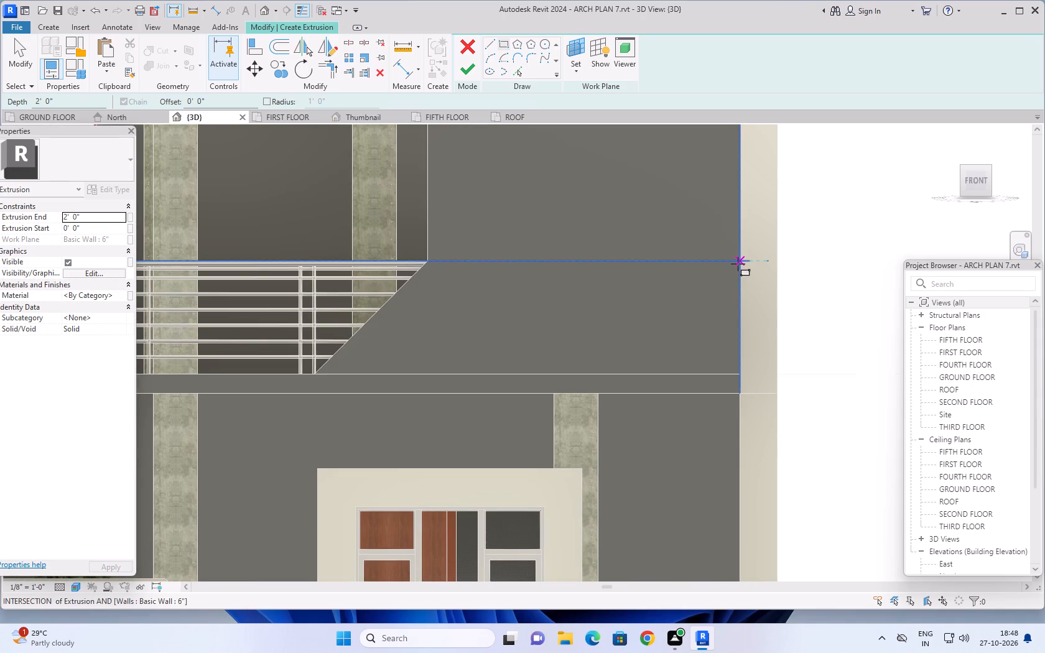
pyautogui.click(738, 264)
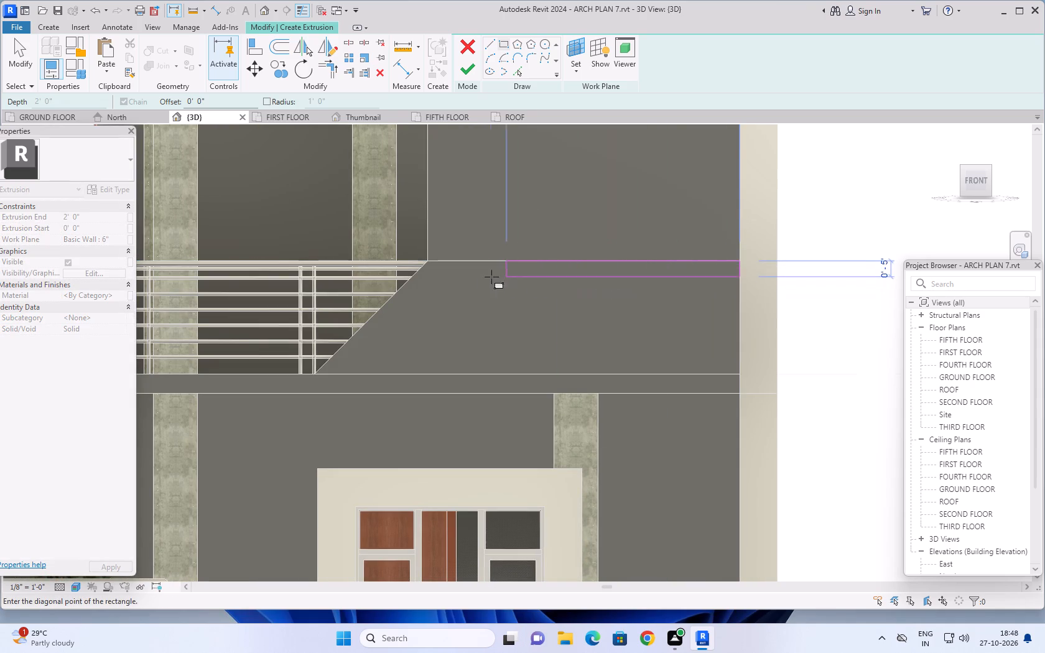
pyautogui.click(429, 274)
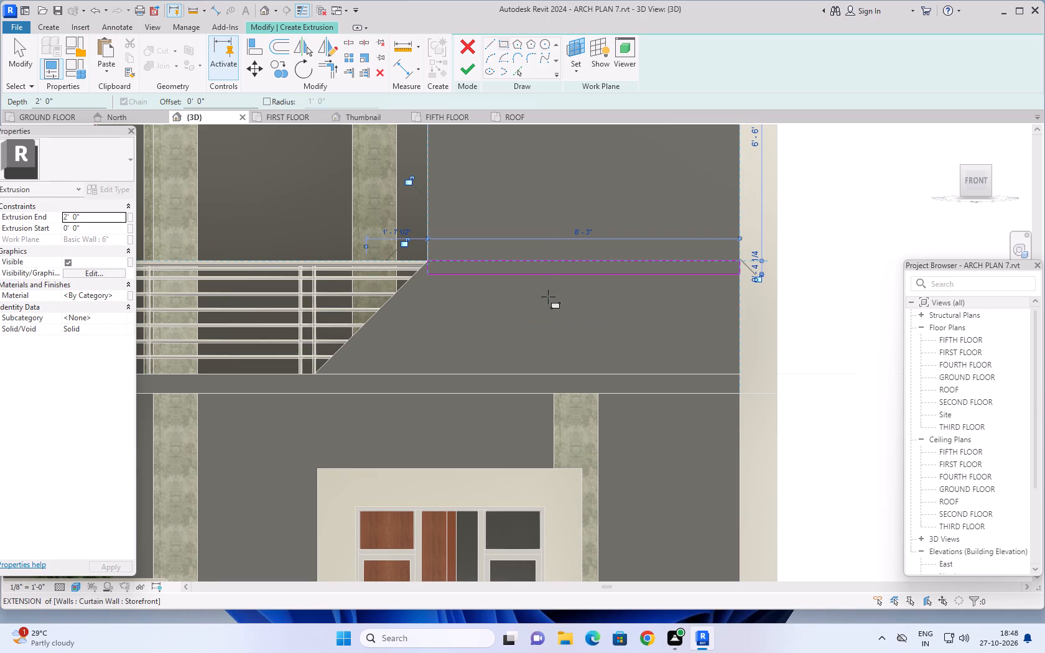
pyautogui.press('Escape')
pyautogui.press('Escape')
pyautogui.press('Escape')
pyautogui.press('Escape')
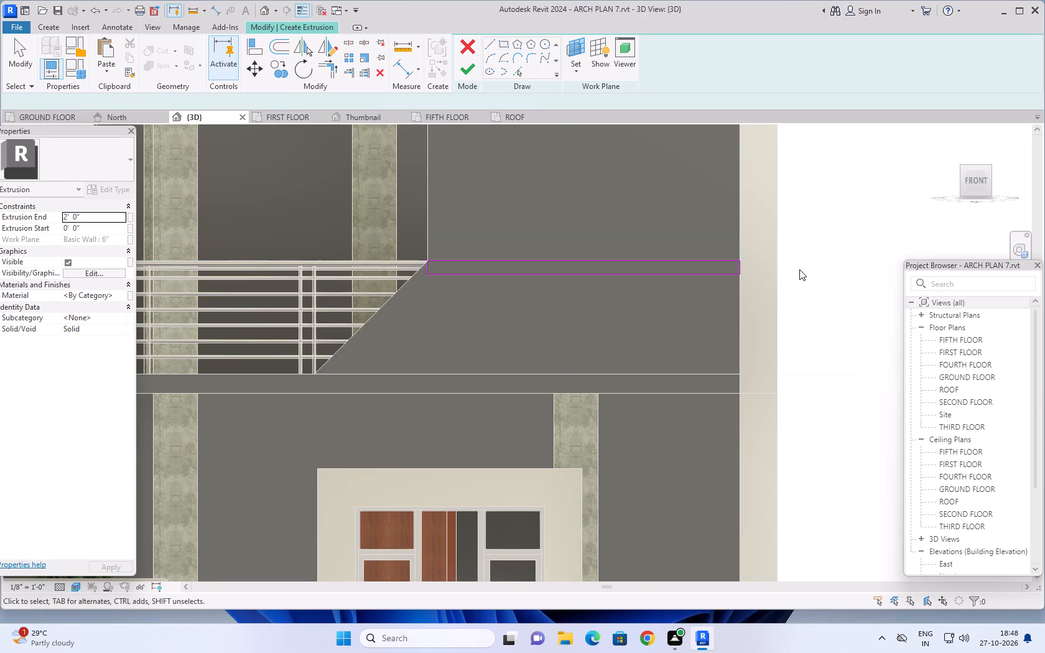
pyautogui.press('Escape')
# Set the height of the sketched rectangle along the parapet's top edge to 6".
pyautogui.click(720, 275)
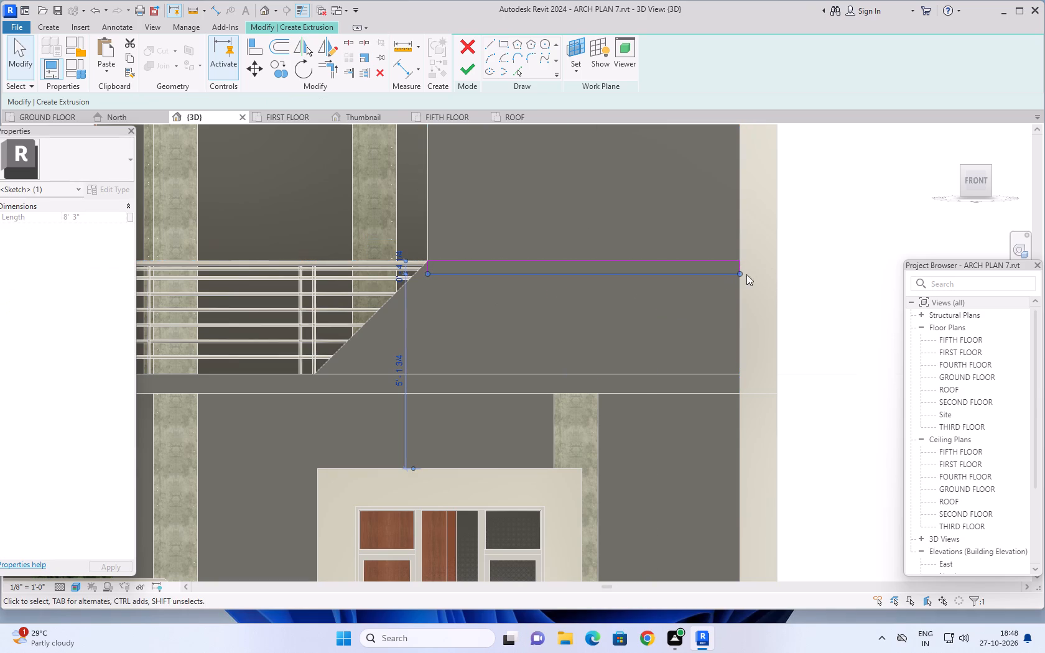
pyautogui.click(397, 265)
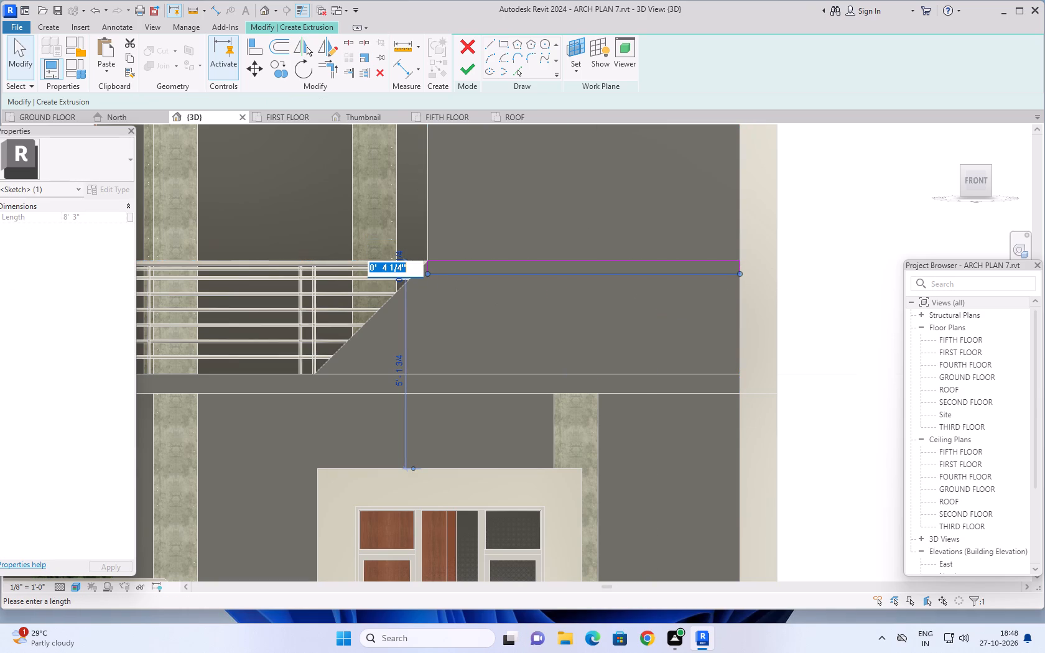
pyautogui.write('6"')
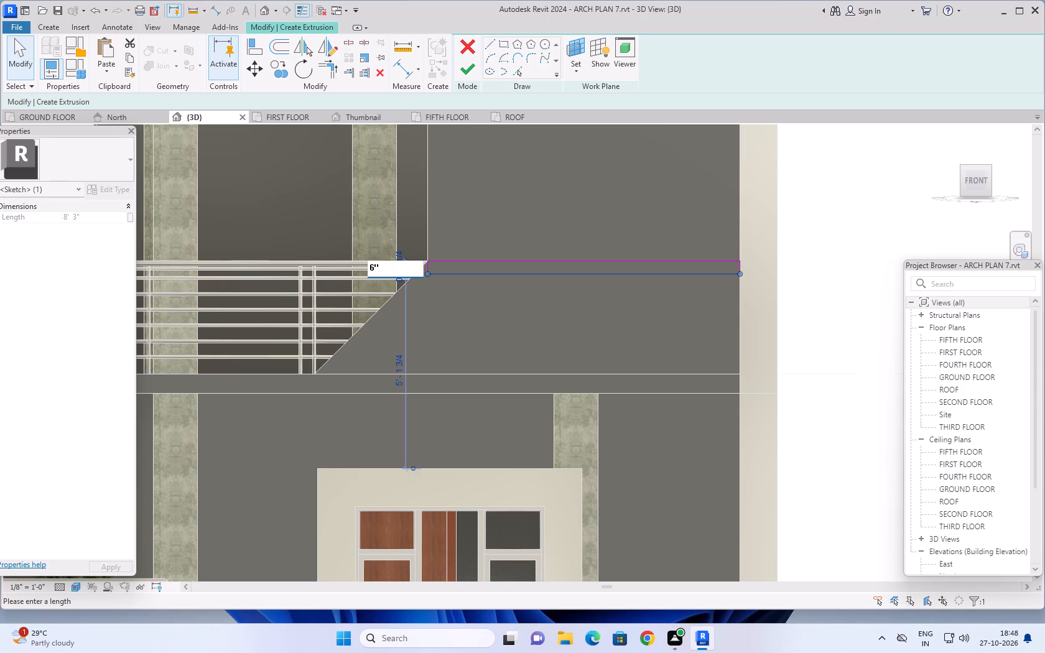
pyautogui.press('Return')
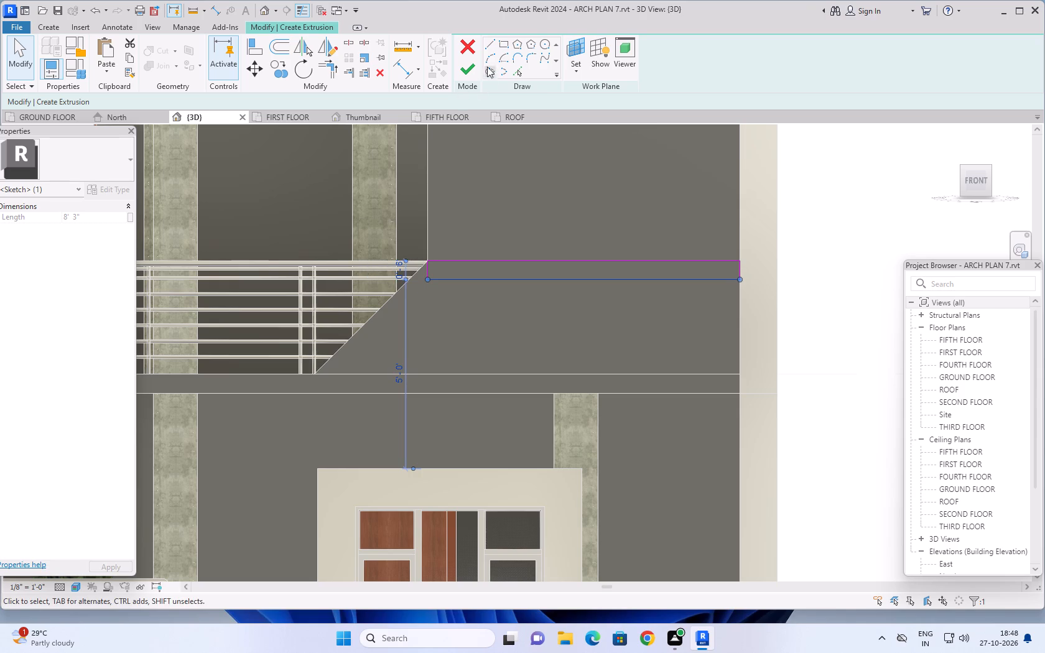
# Sketch a sloped strip from the rectangle's railing-side end down the parapet's slanted edge, with a 6" horizontal base and a parallel return line.
pyautogui.click(489, 43)
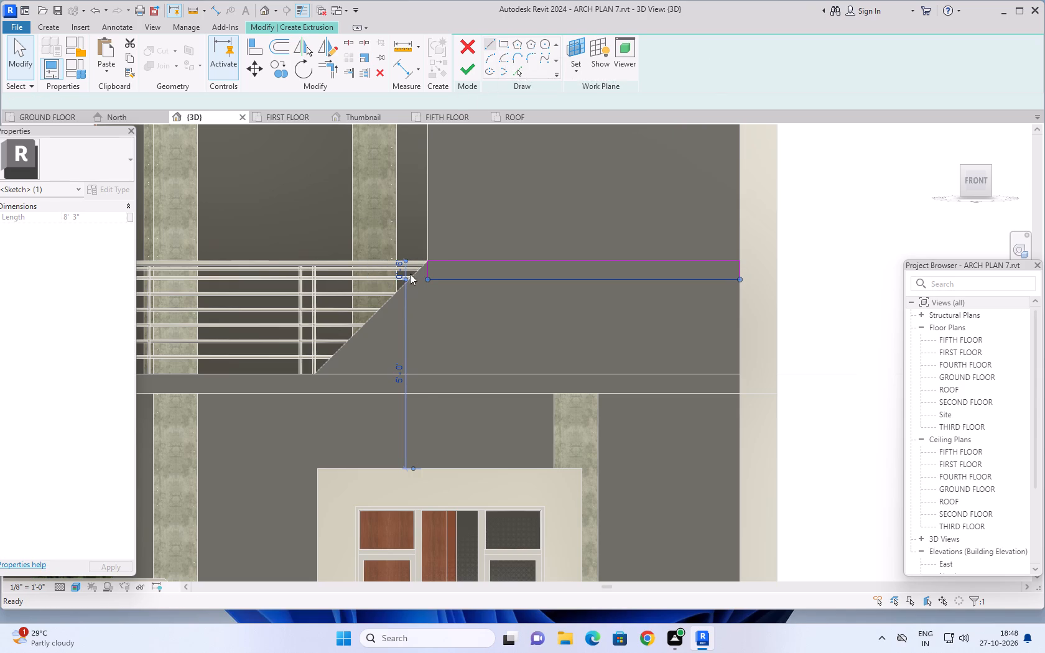
pyautogui.click(425, 261)
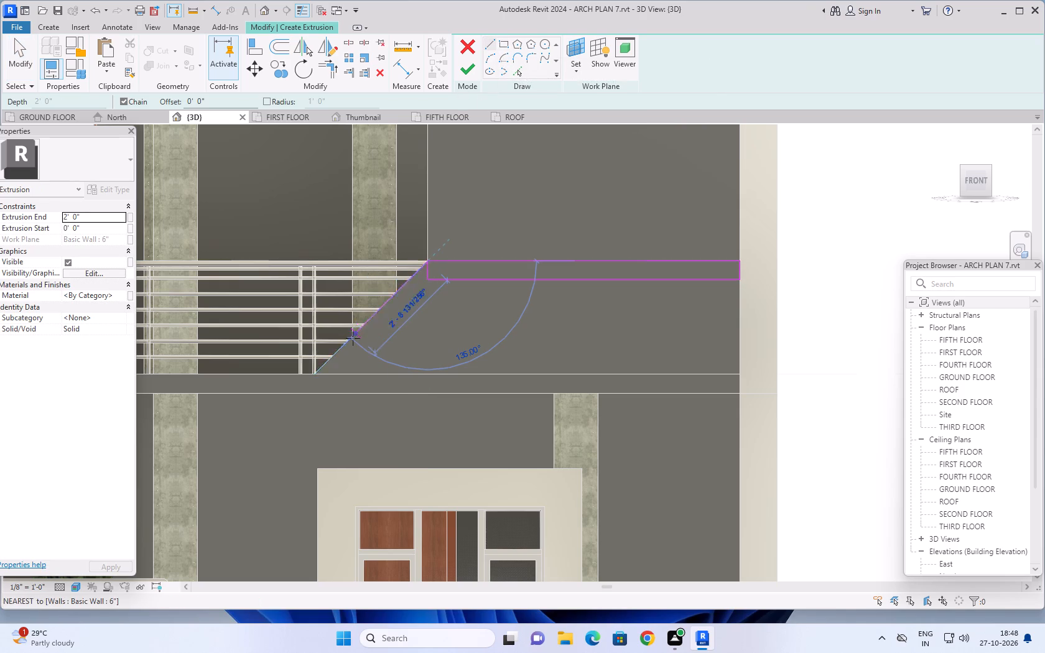
pyautogui.click(317, 377)
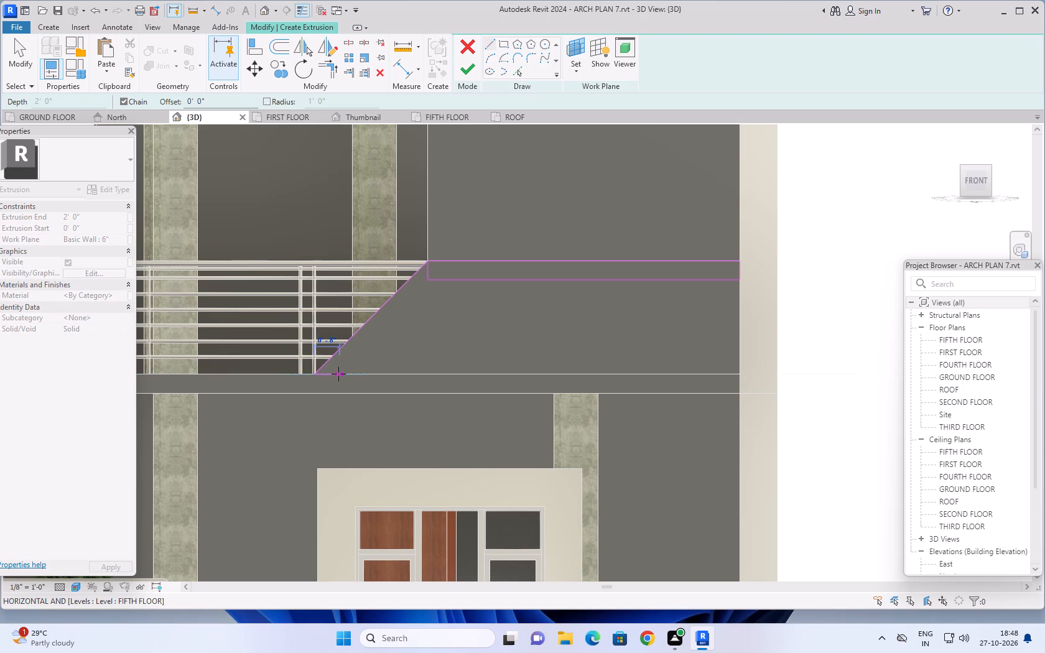
pyautogui.press('6')
pyautogui.hotkey('shift', '"')
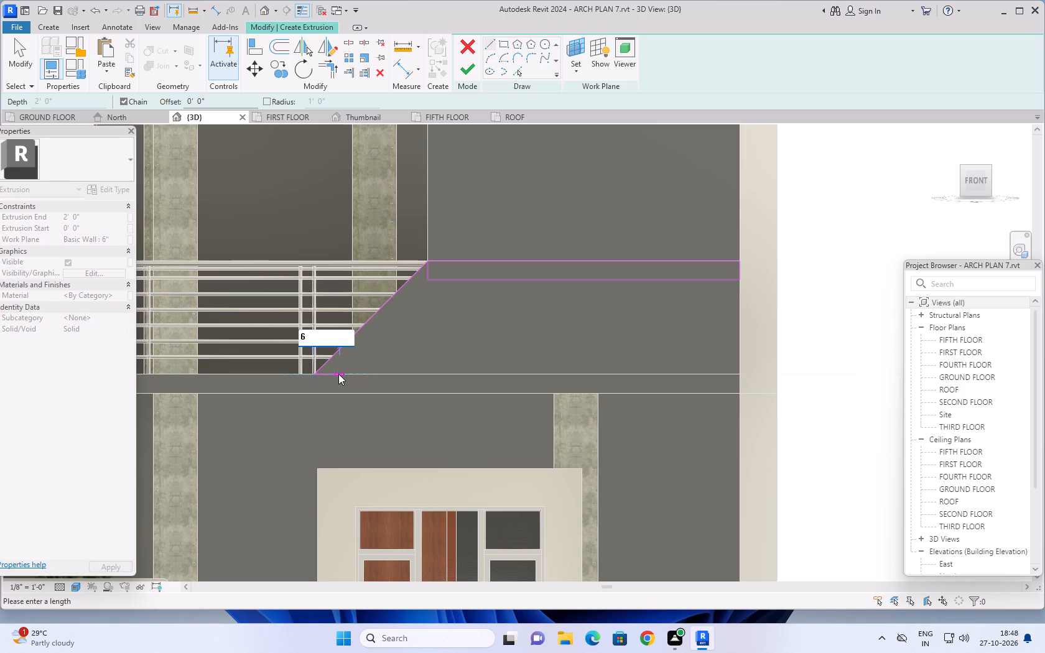
pyautogui.press('Return')
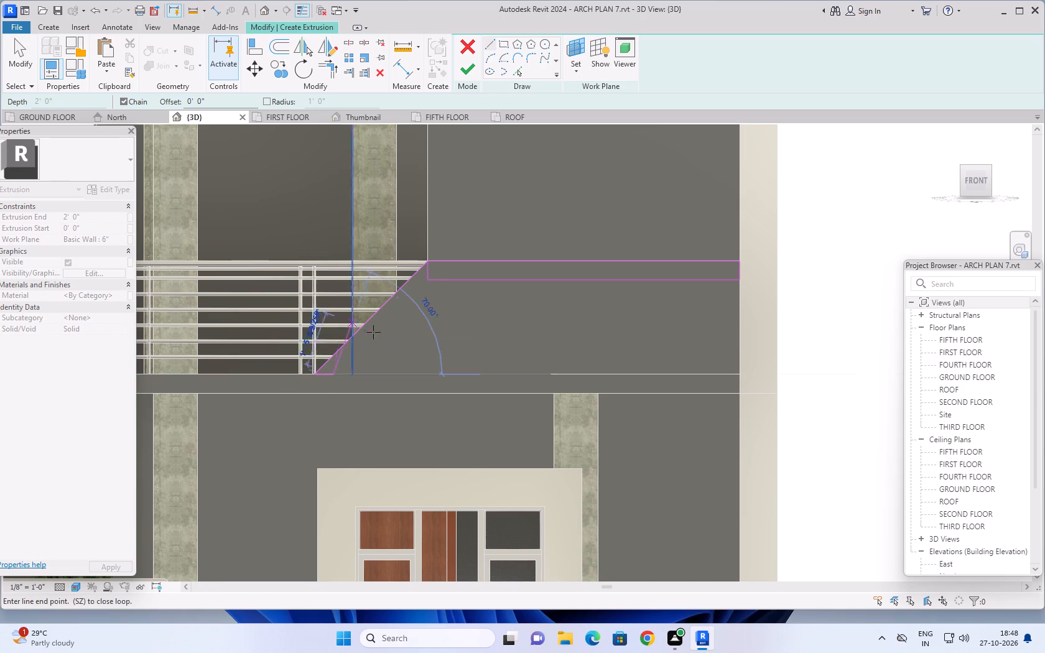
pyautogui.click(427, 278)
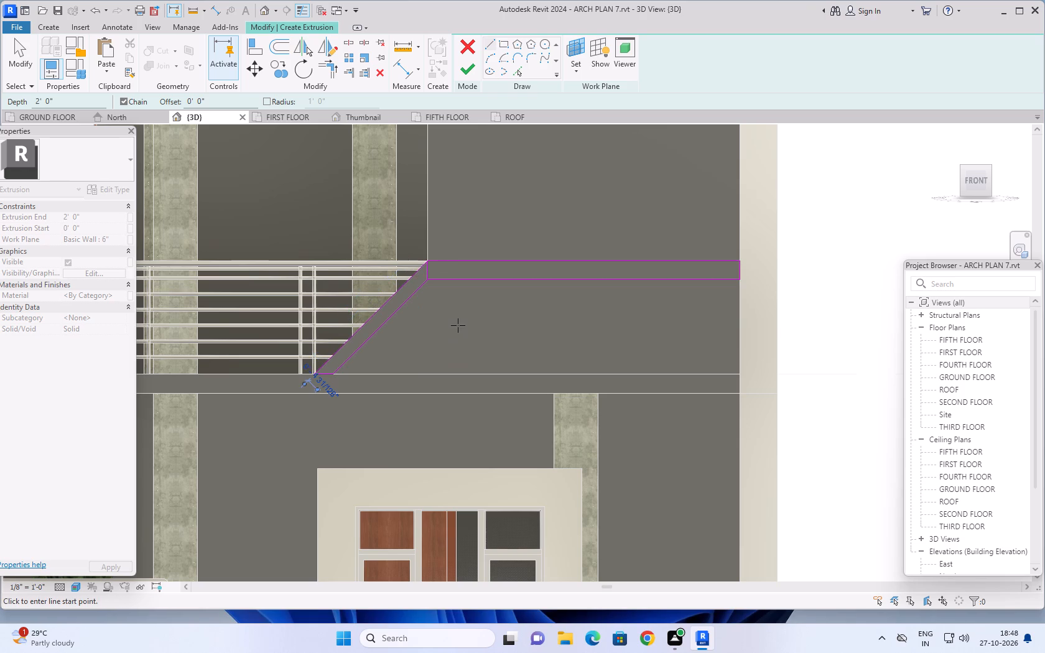
pyautogui.press('Escape')
pyautogui.press('Escape')
pyautogui.press('Escape')
pyautogui.press('Escape')
# Delete the short vertical sketch line between the horizontal band and the sloped strip, joining them into one outline.
pyautogui.scroll(2, 420, 312)
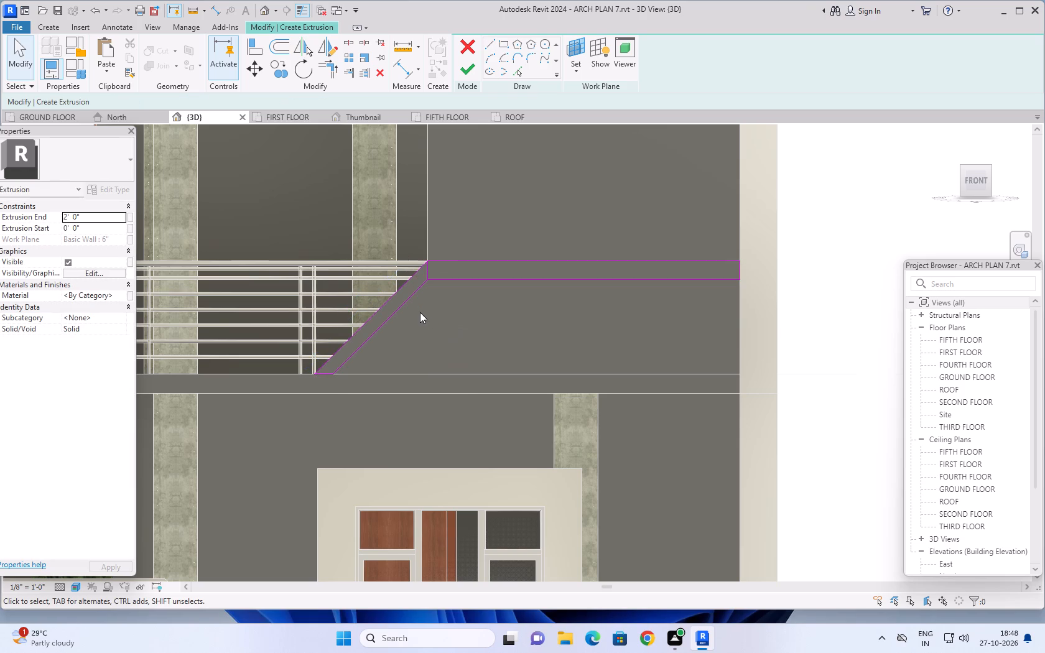
pyautogui.scroll(2, 420, 312)
pyautogui.press('Escape')
pyautogui.press('Escape')
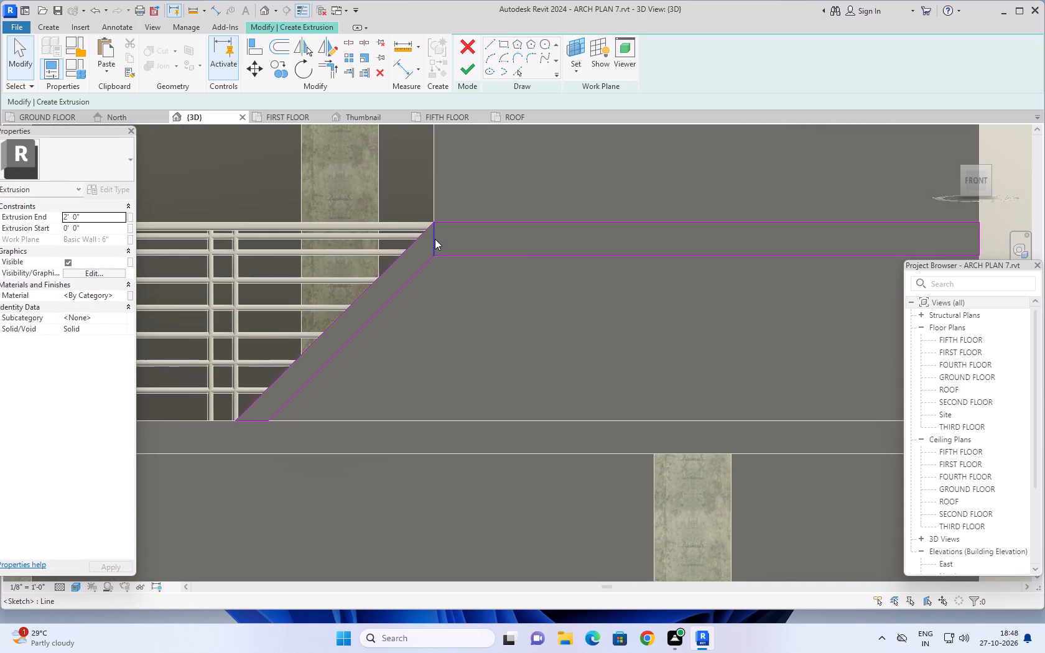
pyautogui.click(435, 239)
pyautogui.press('Delete')
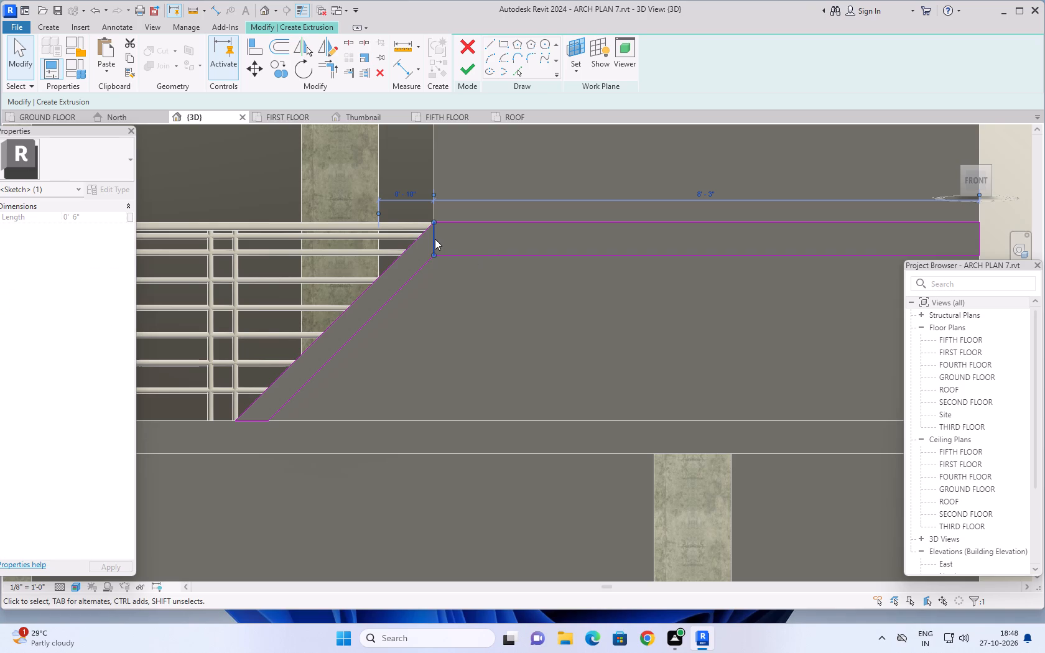
# Set the perpendicular distance between the sloped strip's two parallel lines to 6".
pyautogui.scroll(-9, 471, 303)
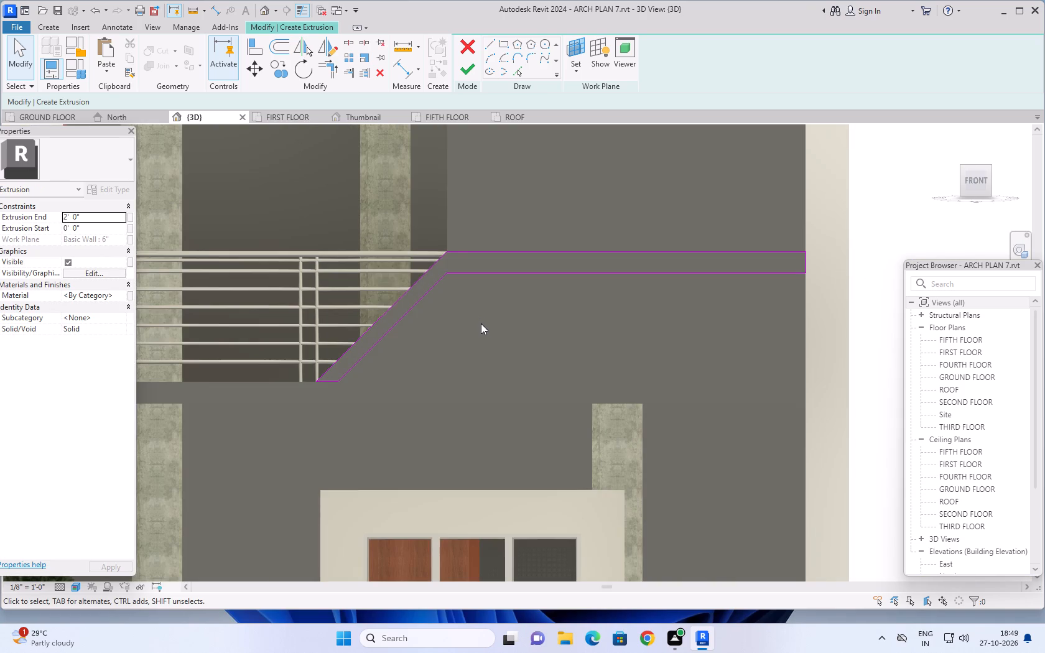
pyautogui.scroll(-2, 481, 323)
pyautogui.moveTo(483, 334); pyautogui.dragTo(546, 328, button='middle')
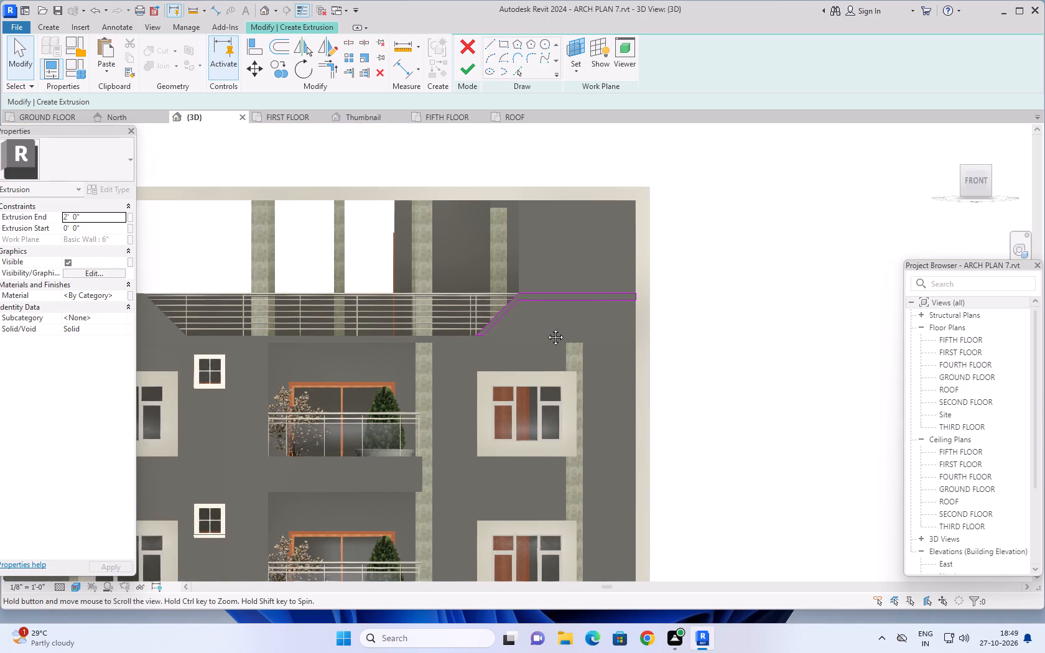
pyautogui.moveTo(546, 328); pyautogui.dragTo(547, 328, button='middle')
pyautogui.scroll(9, 518, 316)
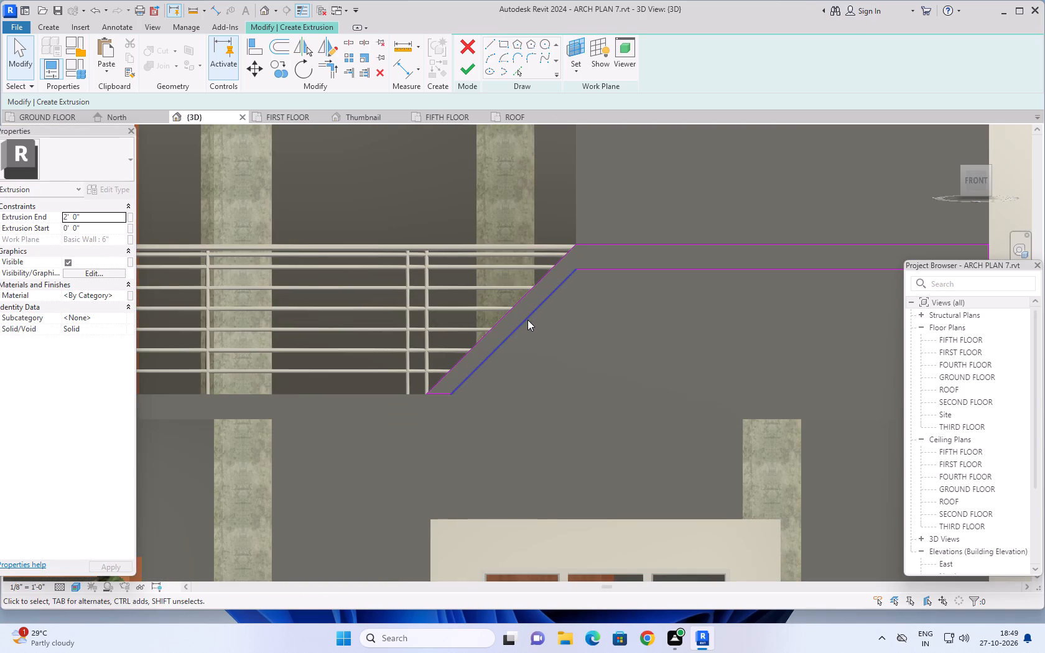
pyautogui.click(527, 320)
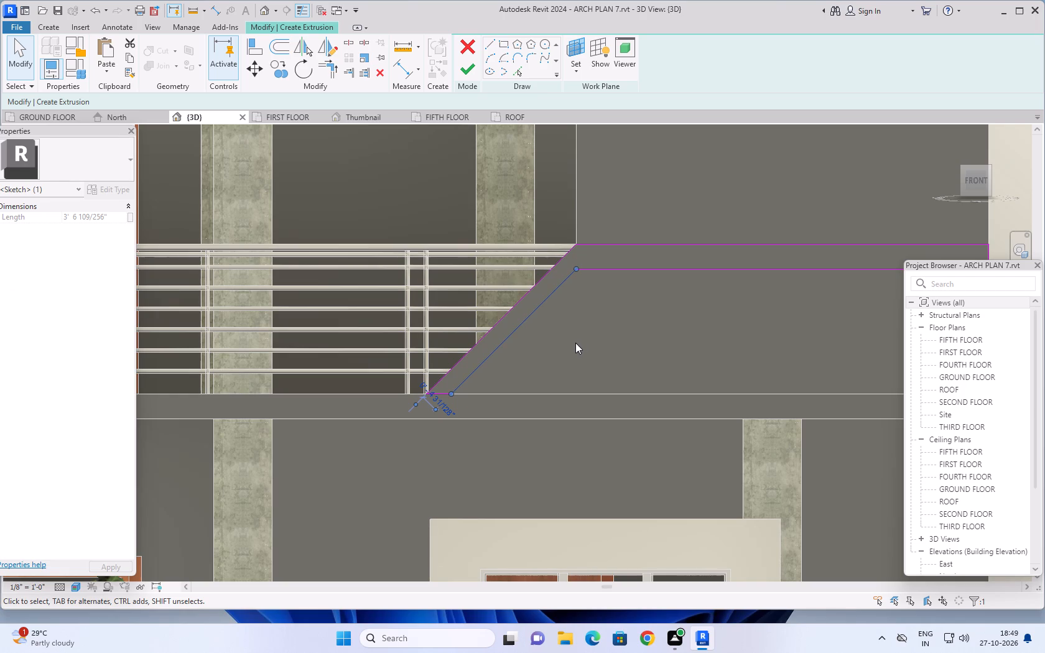
pyautogui.scroll(5, 433, 406)
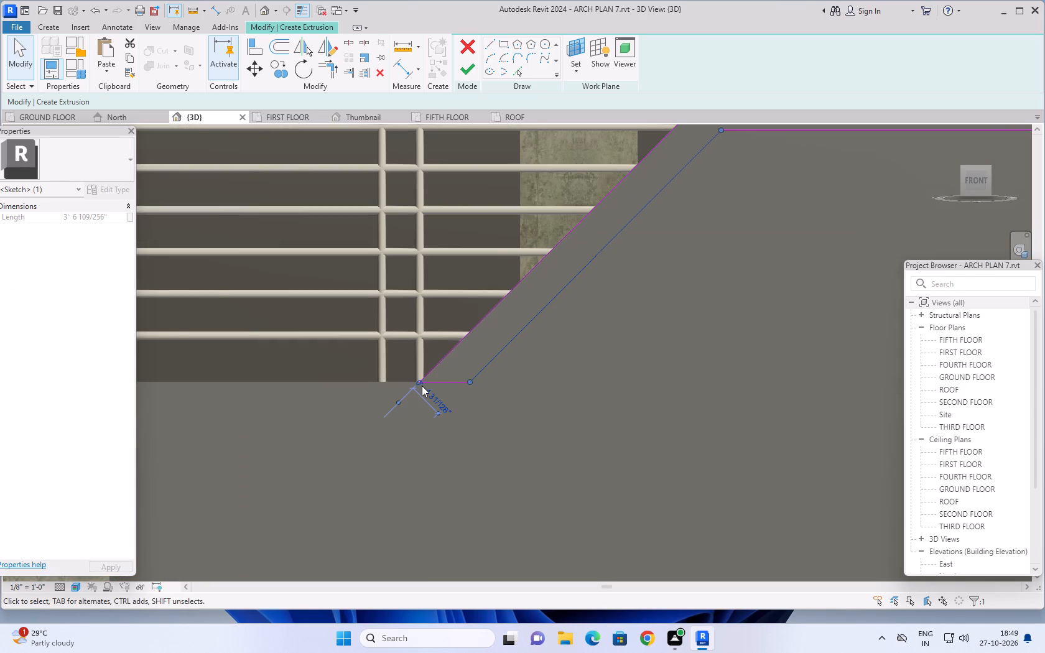
pyautogui.click(426, 388)
pyautogui.write('6"')
pyautogui.press('Return')
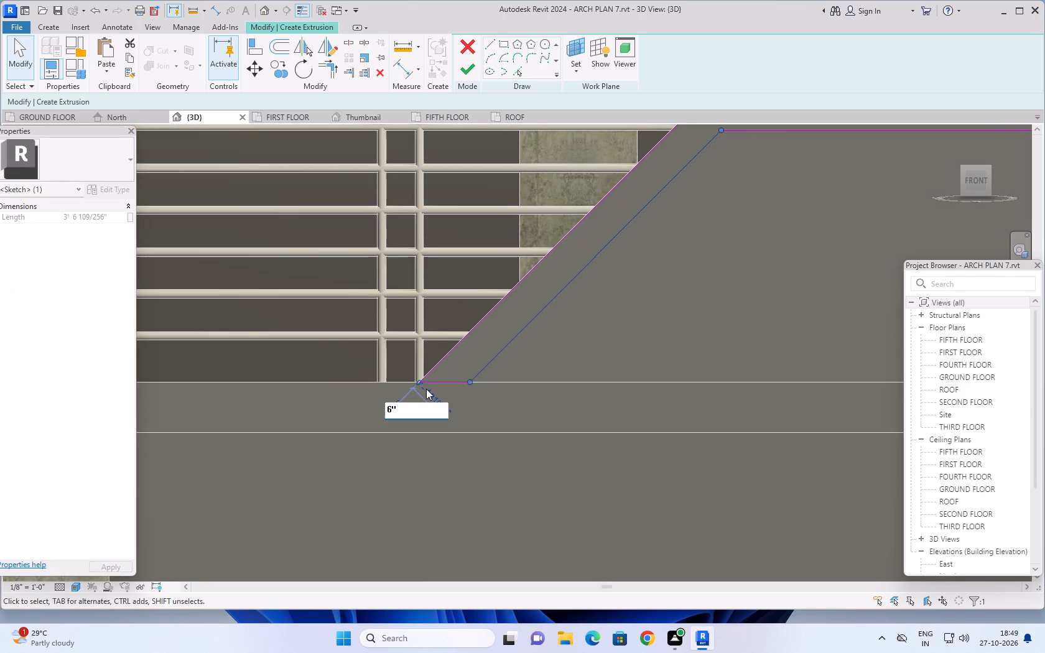
pyautogui.scroll(-4, 624, 327)
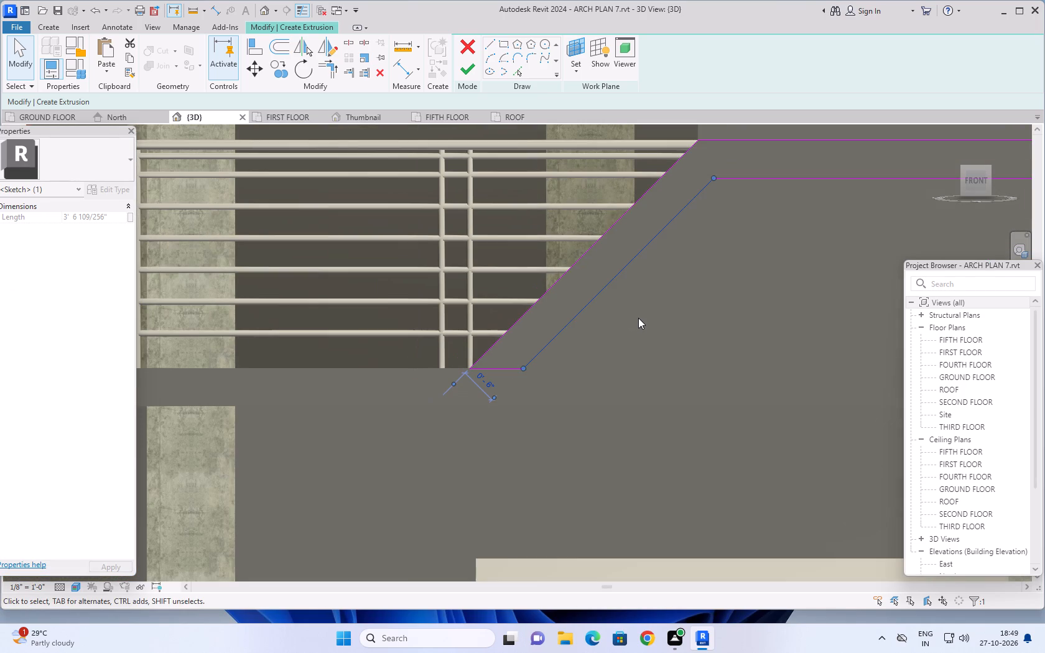
pyautogui.press('Escape')
pyautogui.scroll(-2, 638, 318)
pyautogui.scroll(-2, 533, 383)
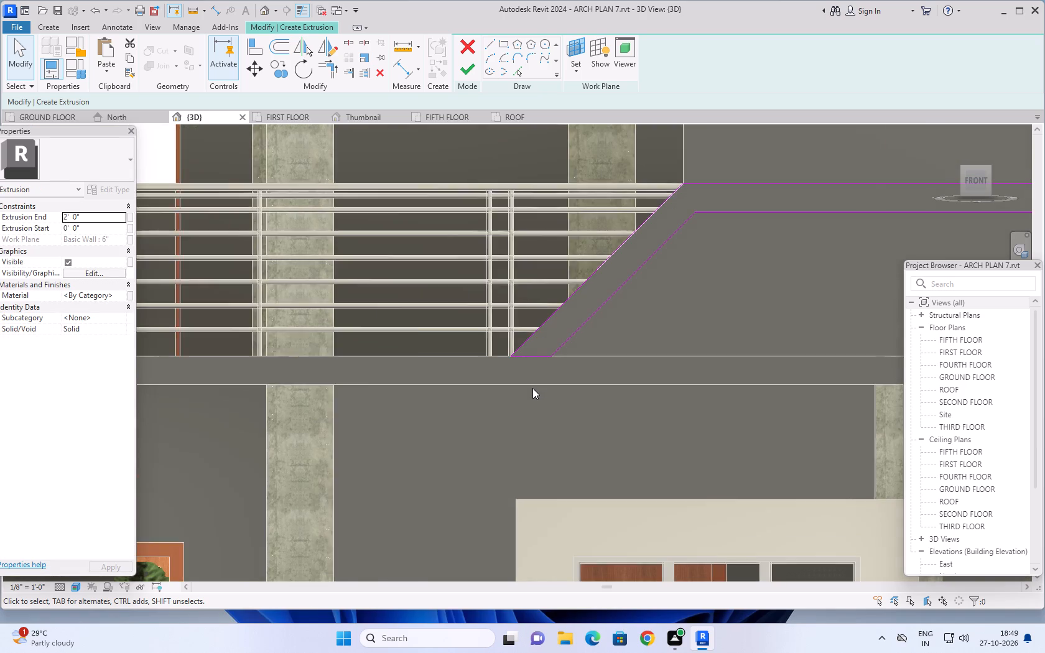
pyautogui.scroll(-4, 530, 392)
pyautogui.moveTo(510, 403); pyautogui.dragTo(661, 377, button='middle')
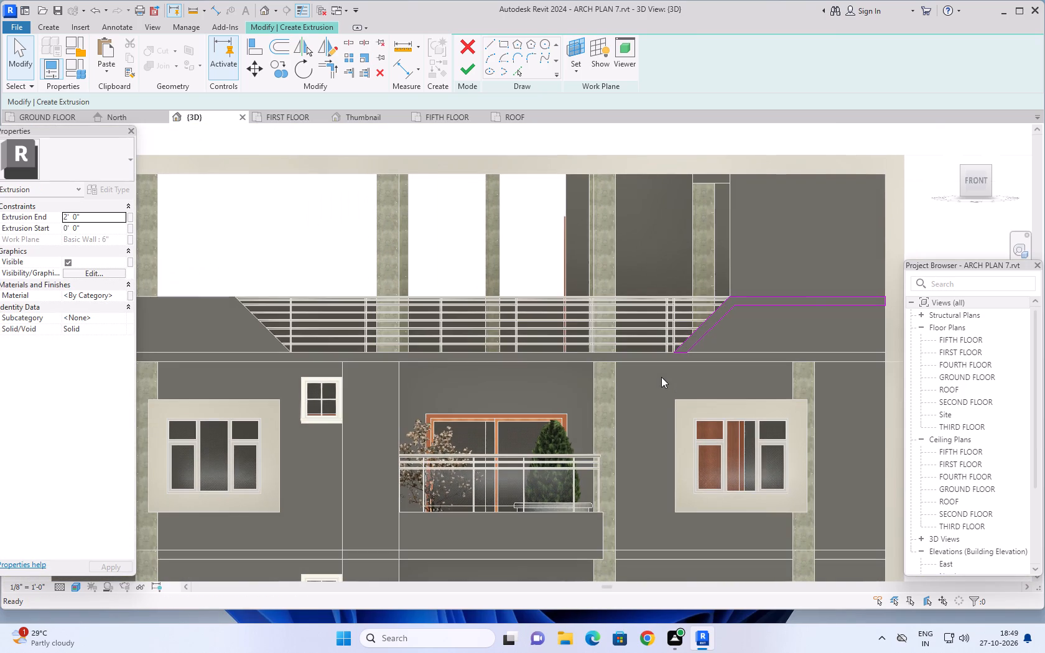
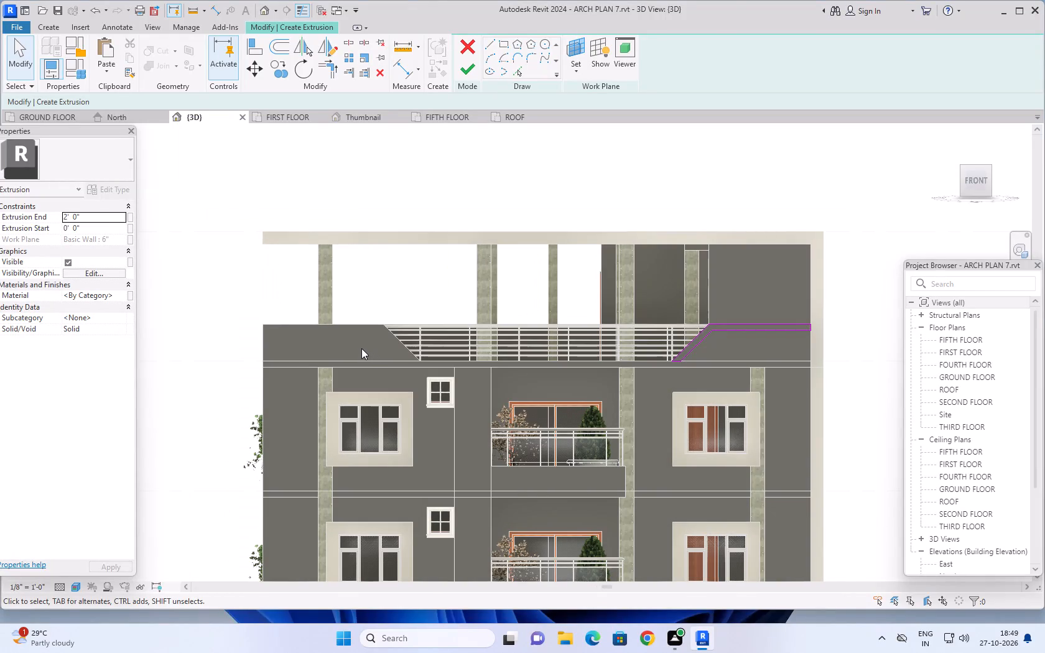
# Sketch a 6" high rectangle along the opposite parapet's top edge, from its outer corner to where the slope begins.
pyautogui.moveTo(365, 346); pyautogui.dragTo(433, 307, button='middle')
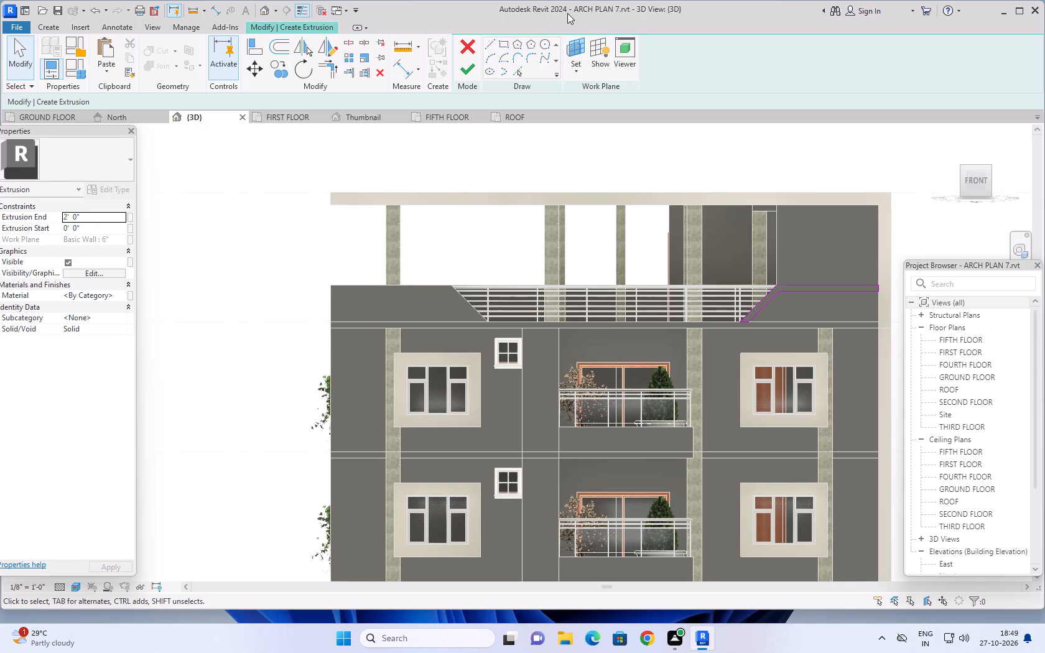
pyautogui.click(504, 43)
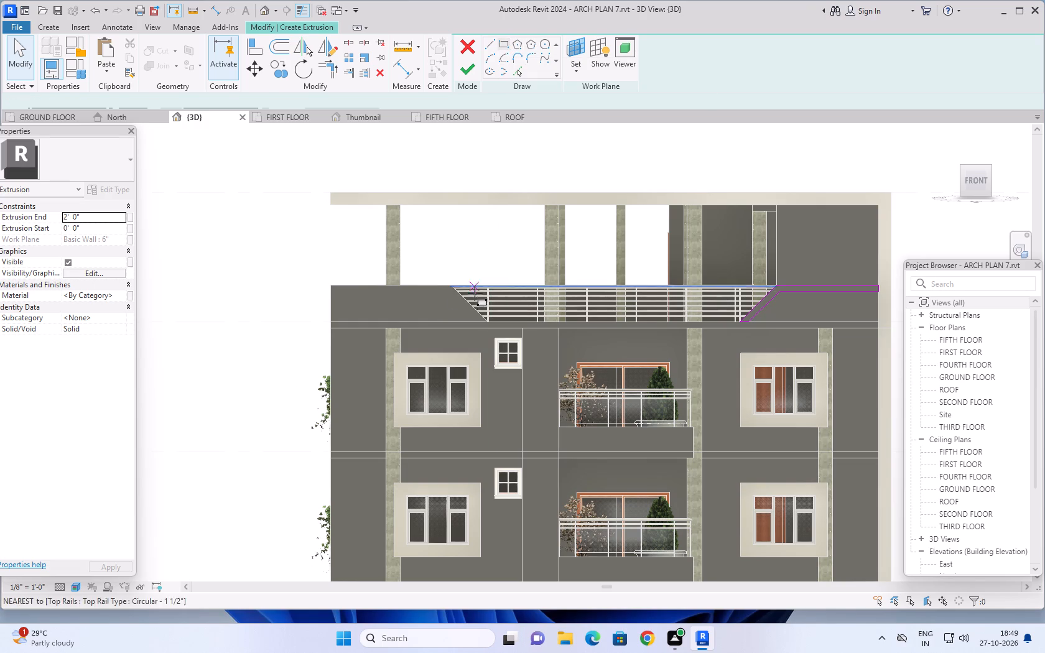
pyautogui.scroll(9, 477, 322)
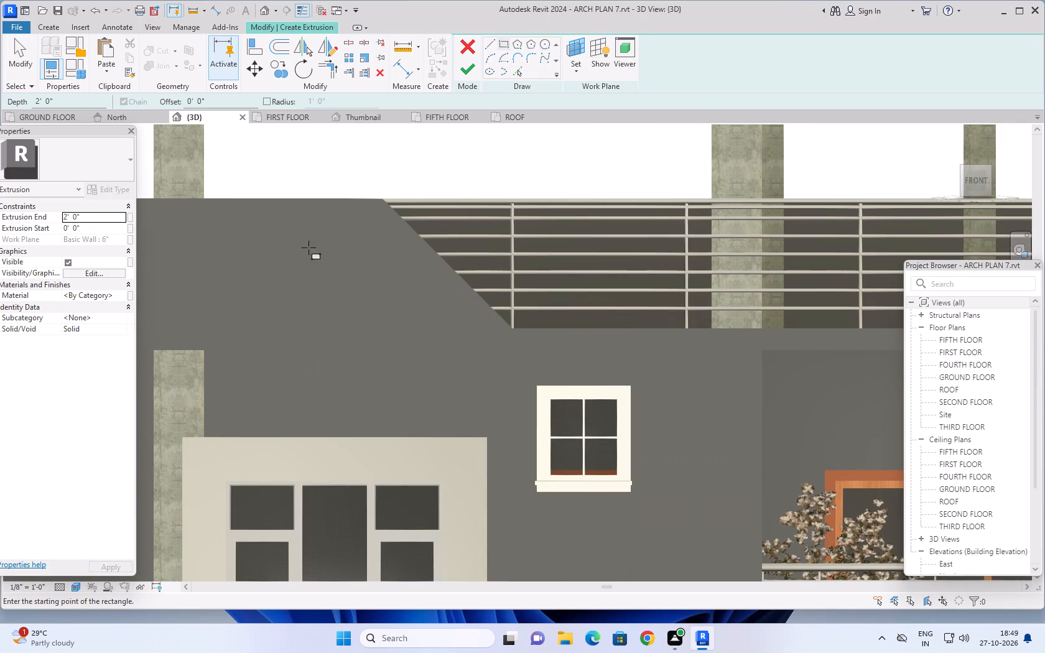
pyautogui.scroll(-2, 205, 215)
pyautogui.moveTo(256, 227); pyautogui.dragTo(281, 227, button='middle')
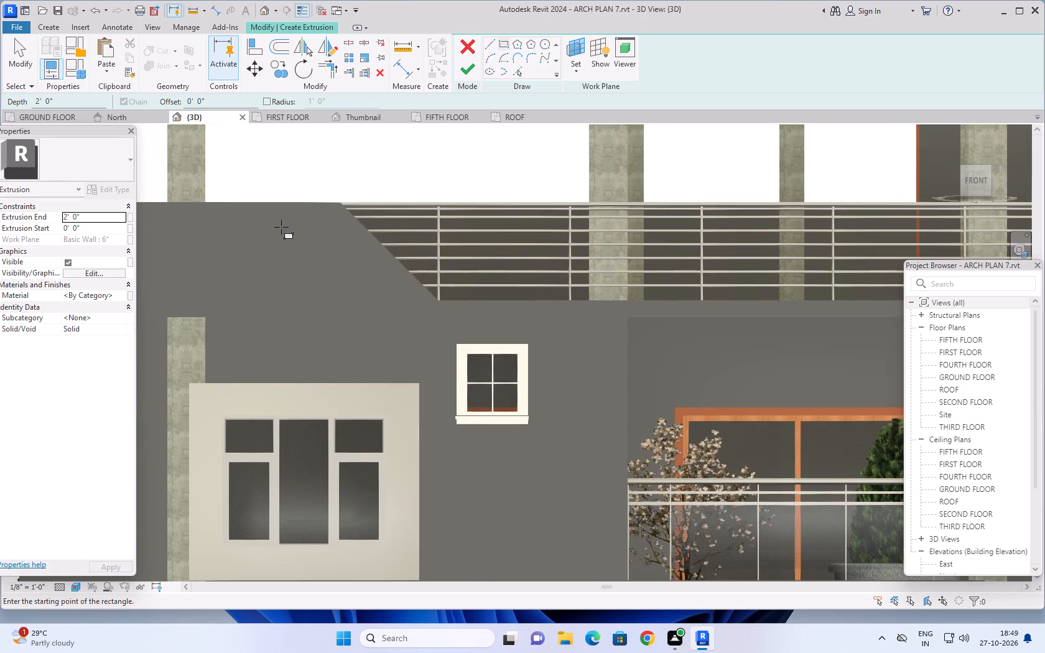
pyautogui.moveTo(281, 227); pyautogui.dragTo(431, 218, button='middle')
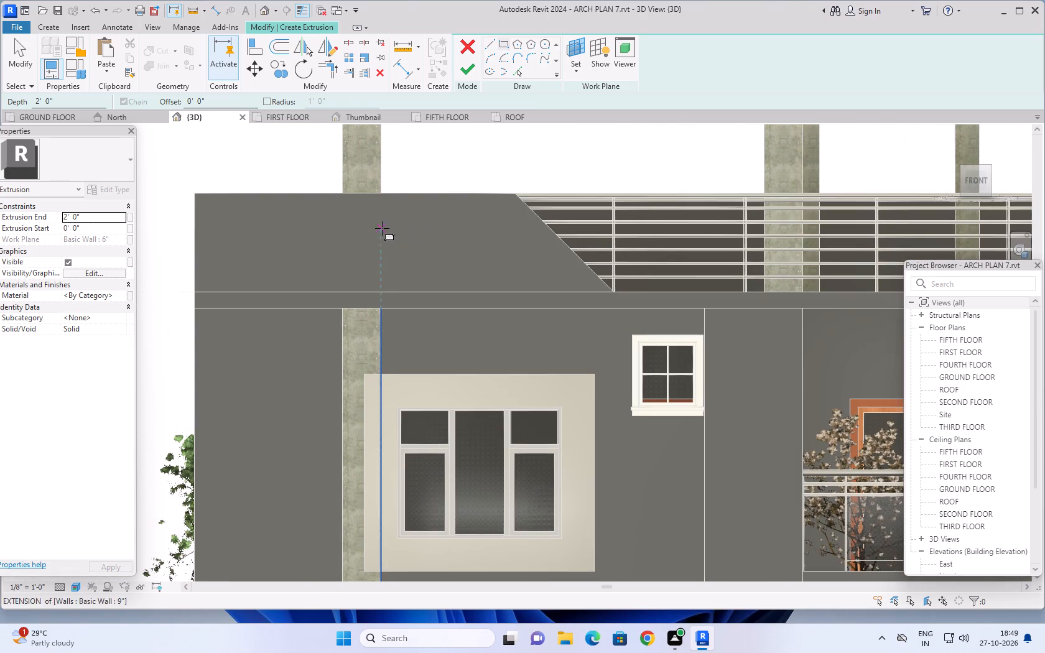
pyautogui.click(197, 197)
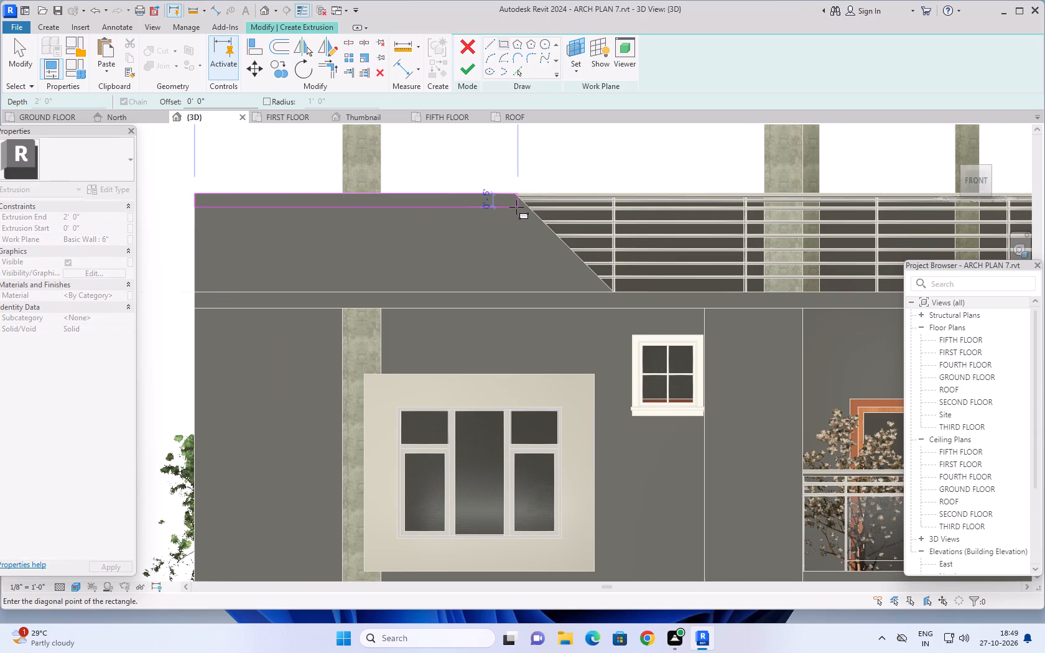
pyautogui.scroll(4, 514, 207)
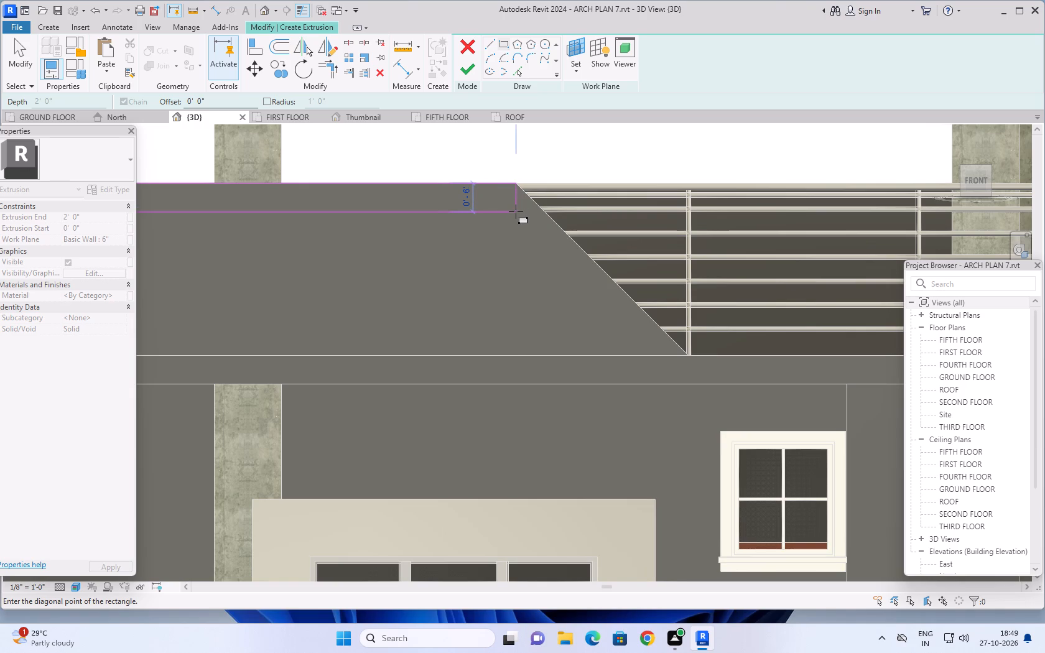
pyautogui.click(516, 211)
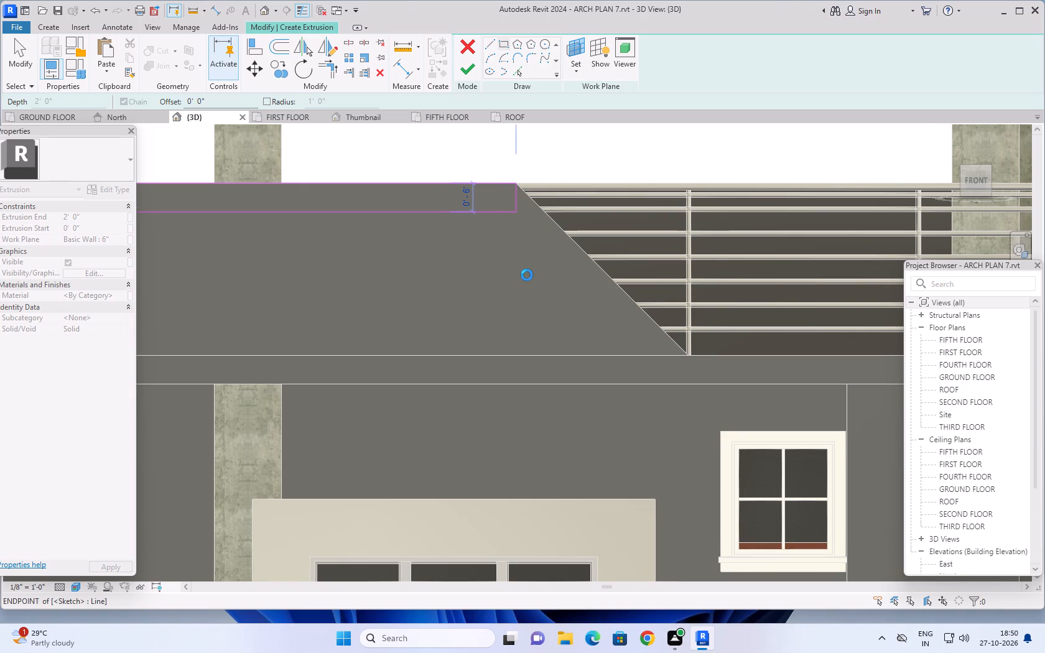
pyautogui.press('Escape')
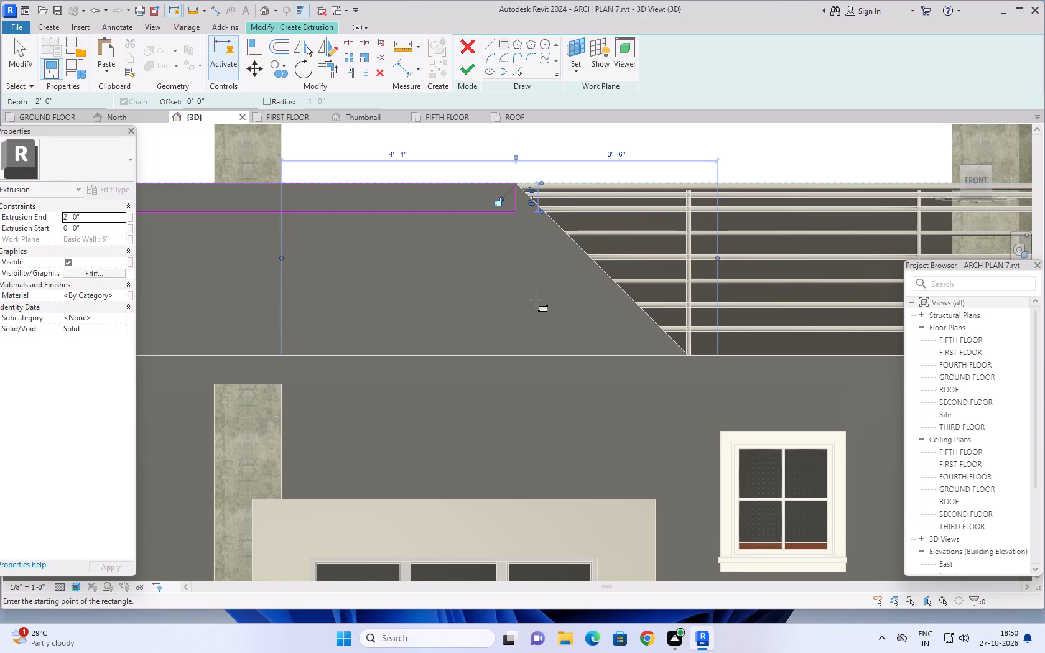
# Sketch a 45° line from the new rectangle's upper railing-side corner down the parapet's slanted edge to the railing base.
pyautogui.click(491, 47)
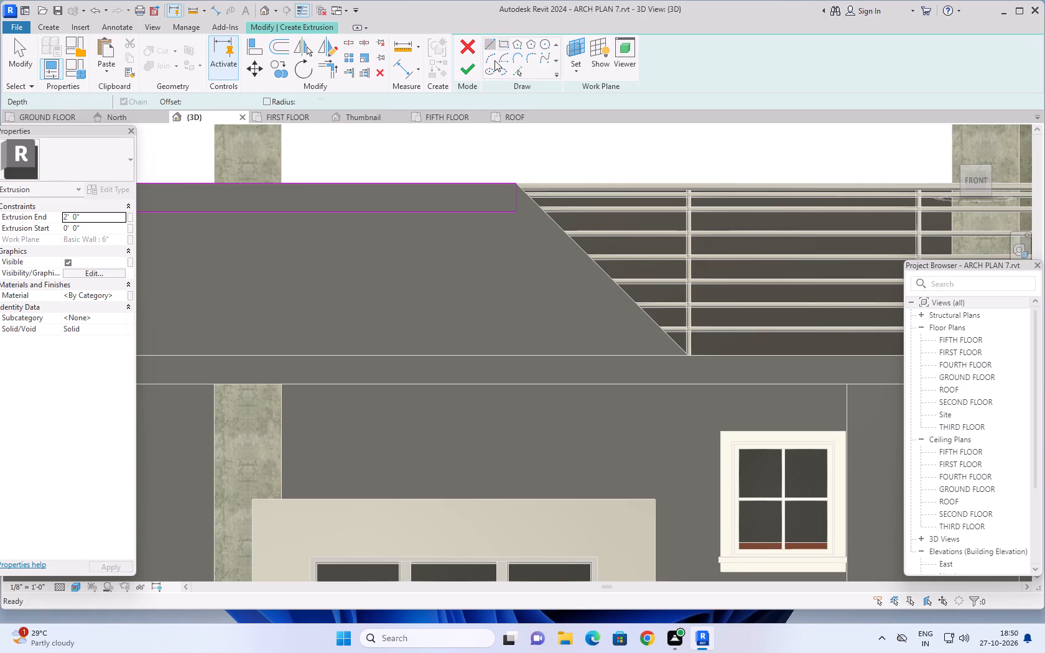
pyautogui.click(518, 185)
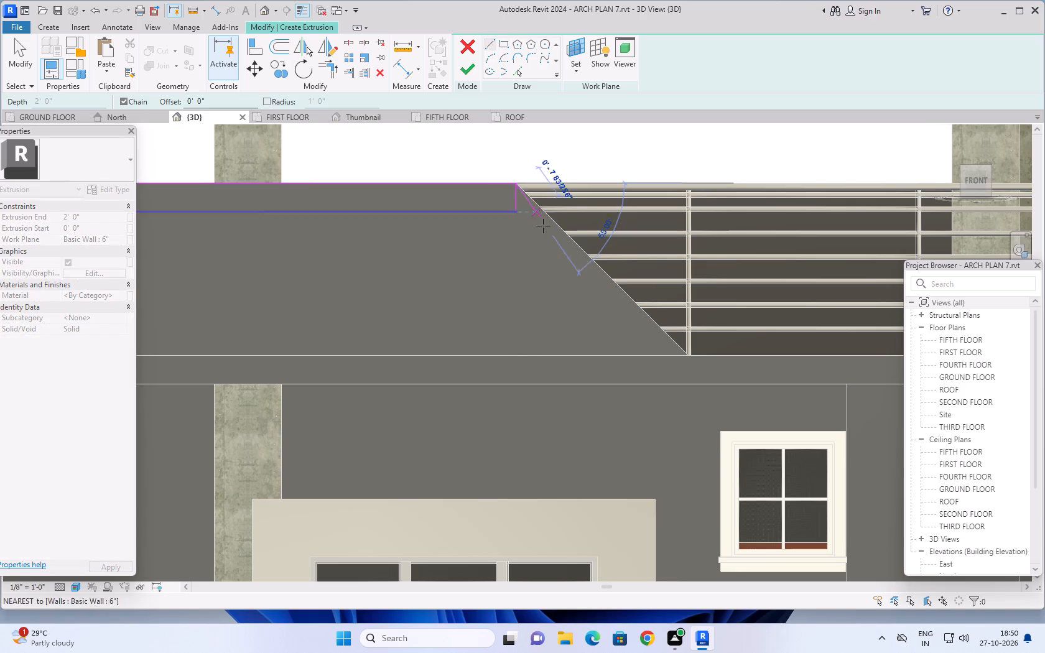
pyautogui.scroll(1, 629, 298)
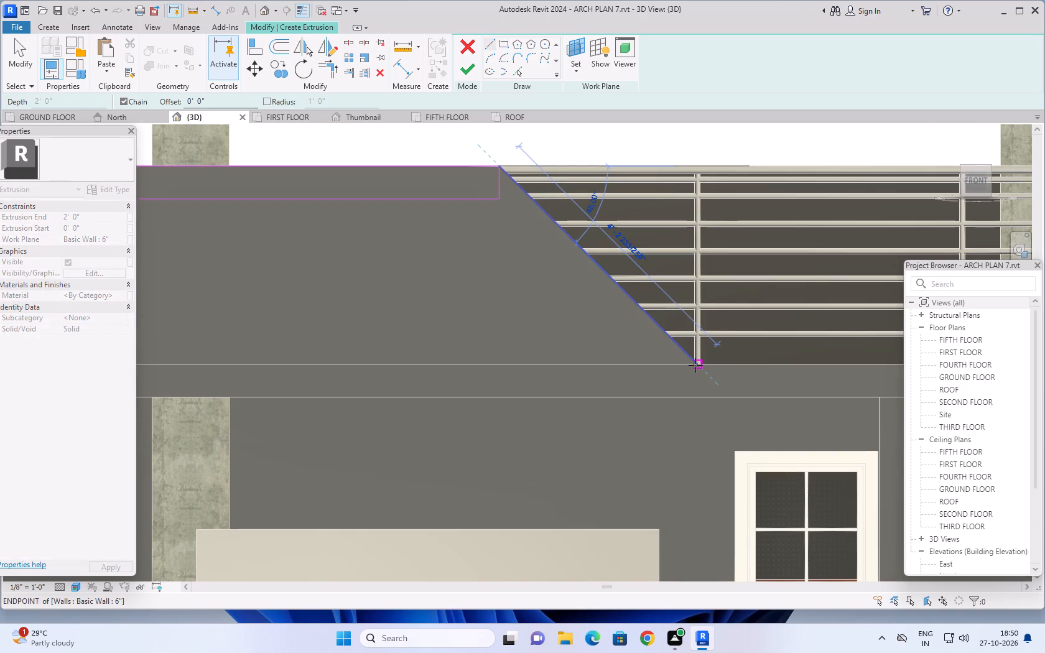
pyautogui.click(695, 365)
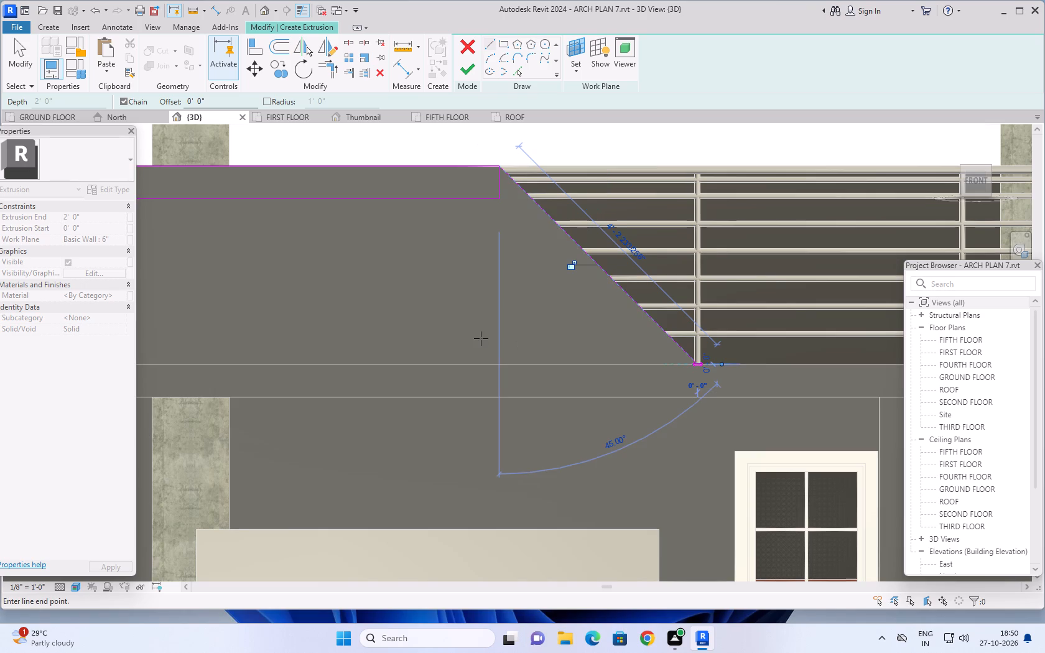
pyautogui.press('Escape')
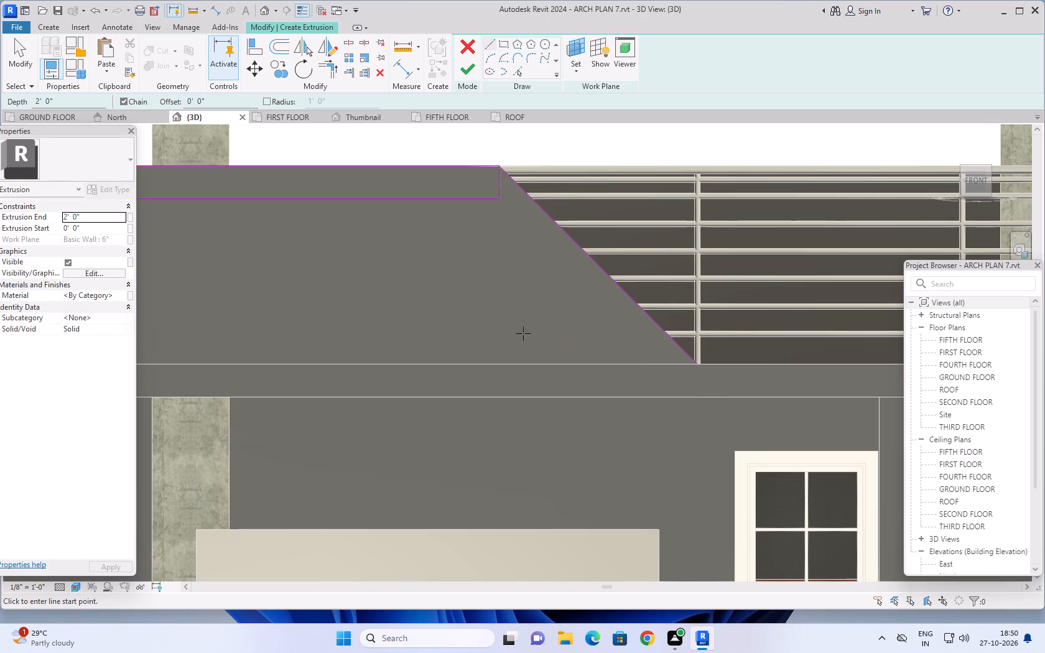
# Examine the sketched bands along the parapet tops and sloped edges from several angles around the front facade.
pyautogui.keyDown('shift'); pyautogui.moveTo(544, 379); pyautogui.dragTo(532, 402, button='middle'); pyautogui.keyUp('shift')
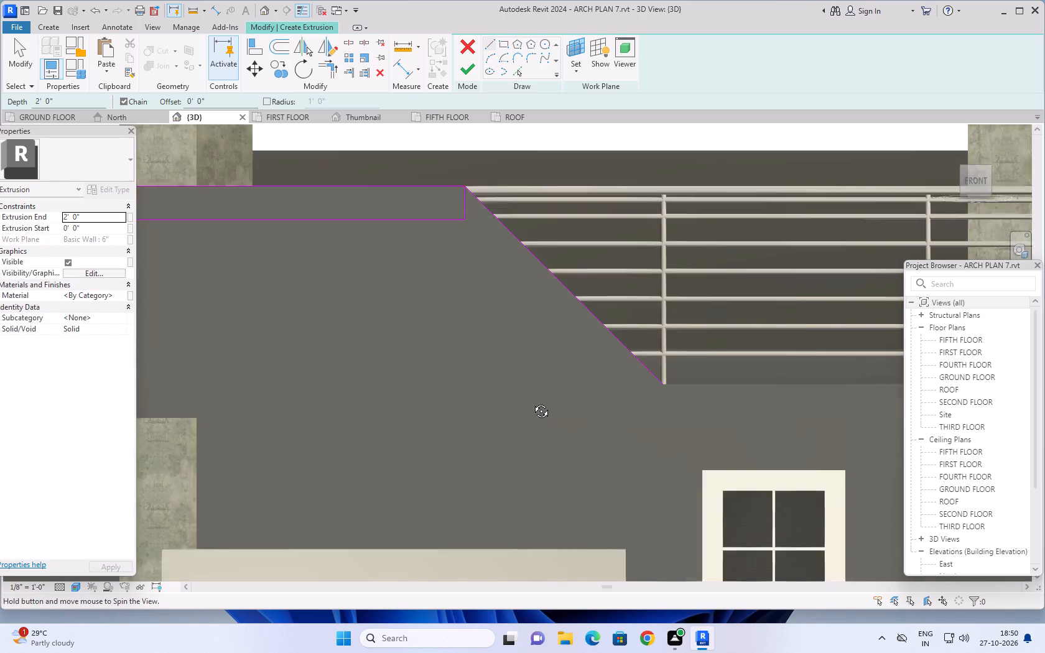
pyautogui.keyDown('shift'); pyautogui.moveTo(532, 402); pyautogui.dragTo(518, 413, button='middle'); pyautogui.keyUp('shift')
pyautogui.scroll(-2, 439, 372)
pyautogui.moveTo(414, 349); pyautogui.dragTo(471, 285, button='middle')
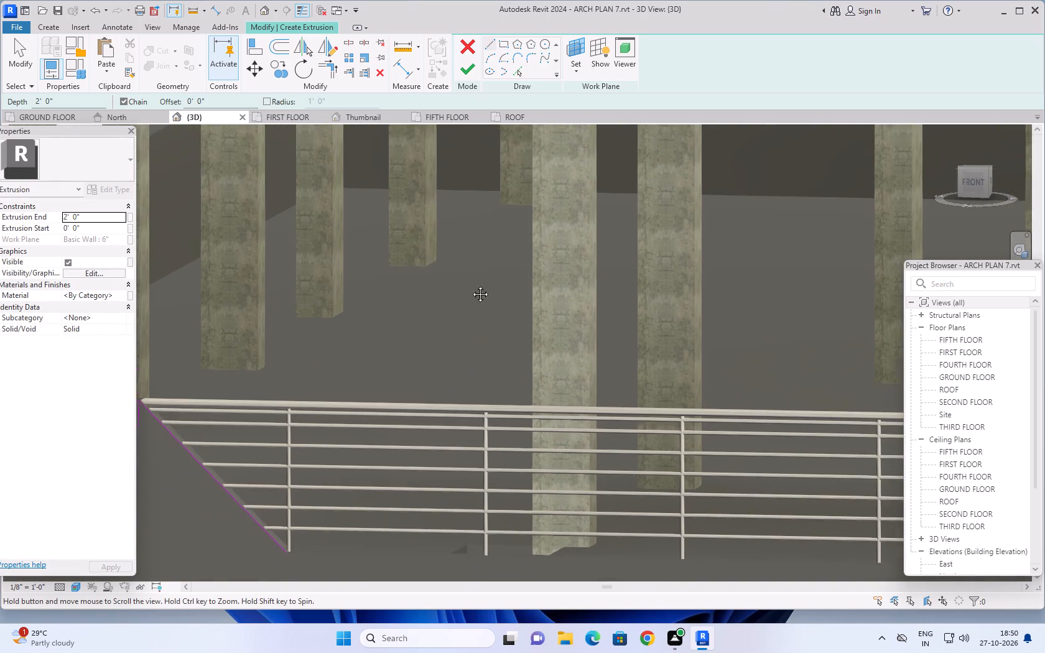
pyautogui.moveTo(471, 285); pyautogui.dragTo(504, 243, button='middle')
pyautogui.moveTo(471, 262); pyautogui.dragTo(455, 290, button='middle')
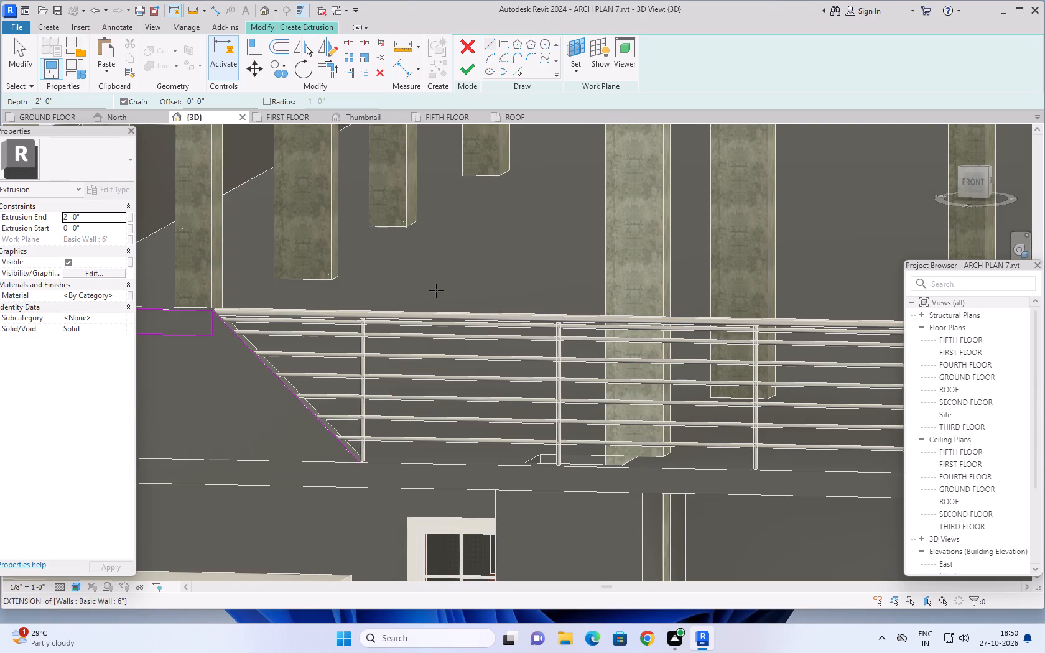
pyautogui.scroll(-6, 439, 290)
pyautogui.moveTo(455, 276); pyautogui.dragTo(480, 253, button='middle')
pyautogui.press('Escape')
pyautogui.press('Escape')
pyautogui.press('Escape')
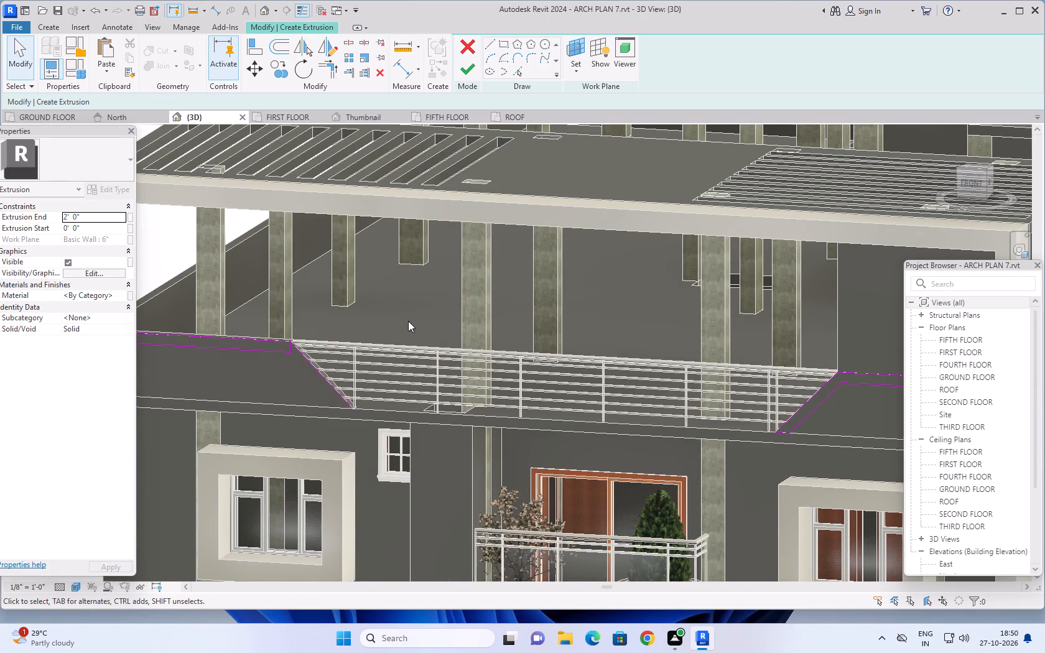
pyautogui.moveTo(407, 320); pyautogui.dragTo(376, 369, button='middle')
pyautogui.moveTo(263, 367); pyautogui.dragTo(352, 336, button='middle')
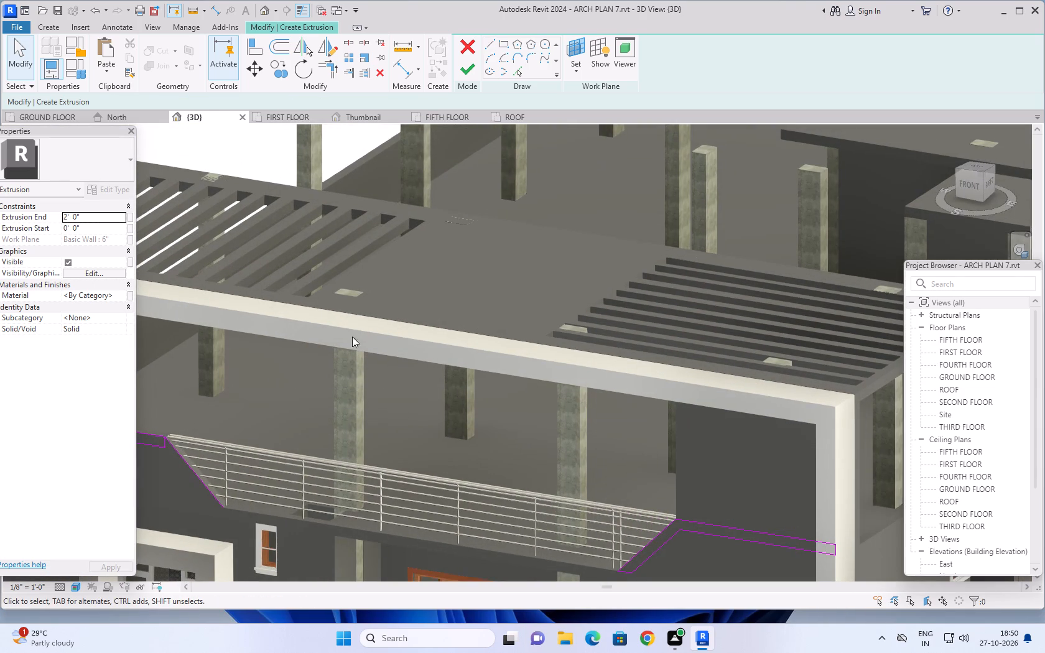
pyautogui.moveTo(352, 336); pyautogui.dragTo(414, 316, button='middle')
pyautogui.moveTo(332, 351); pyautogui.dragTo(437, 305, button='middle')
pyautogui.middleClick(437, 305)
pyautogui.keyDown('shift'); pyautogui.moveTo(427, 349); pyautogui.dragTo(366, 399, button='middle'); pyautogui.keyUp('shift')
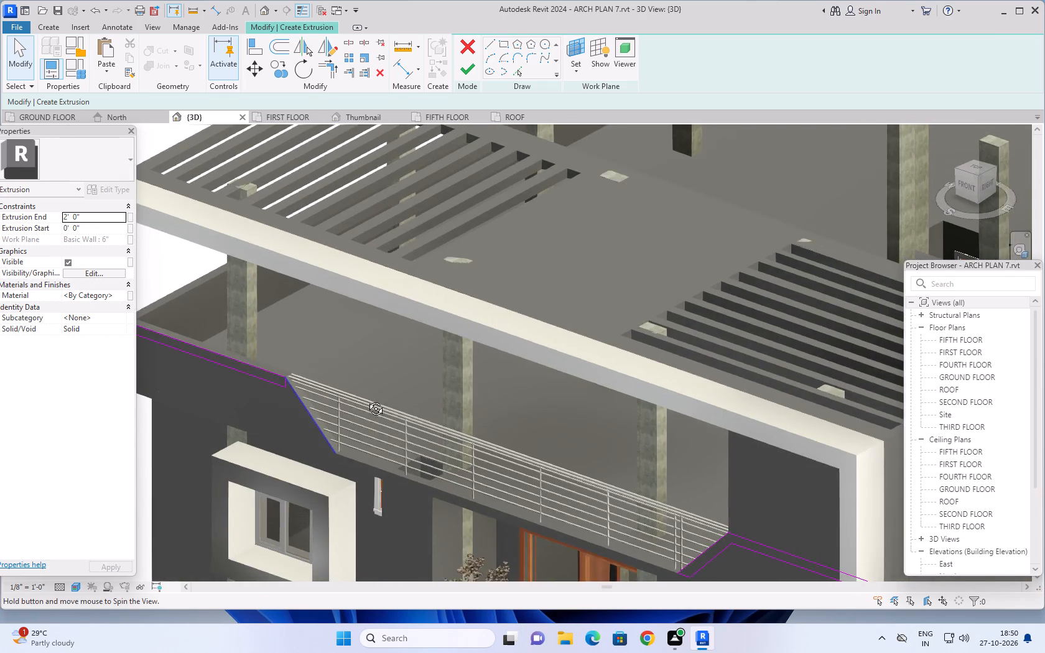
pyautogui.keyDown('shift'); pyautogui.moveTo(366, 399); pyautogui.dragTo(340, 405, button='middle'); pyautogui.keyUp('shift')
pyautogui.moveTo(272, 313); pyautogui.dragTo(429, 393, button='middle')
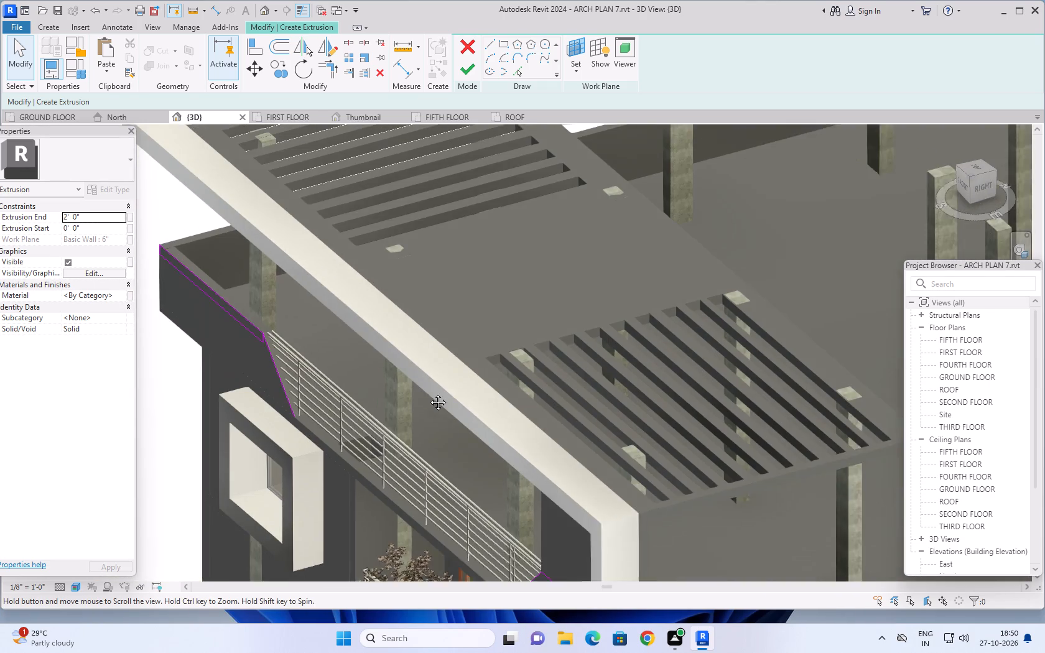
pyautogui.moveTo(429, 393); pyautogui.dragTo(512, 438, button='middle')
pyautogui.scroll(4, 339, 382)
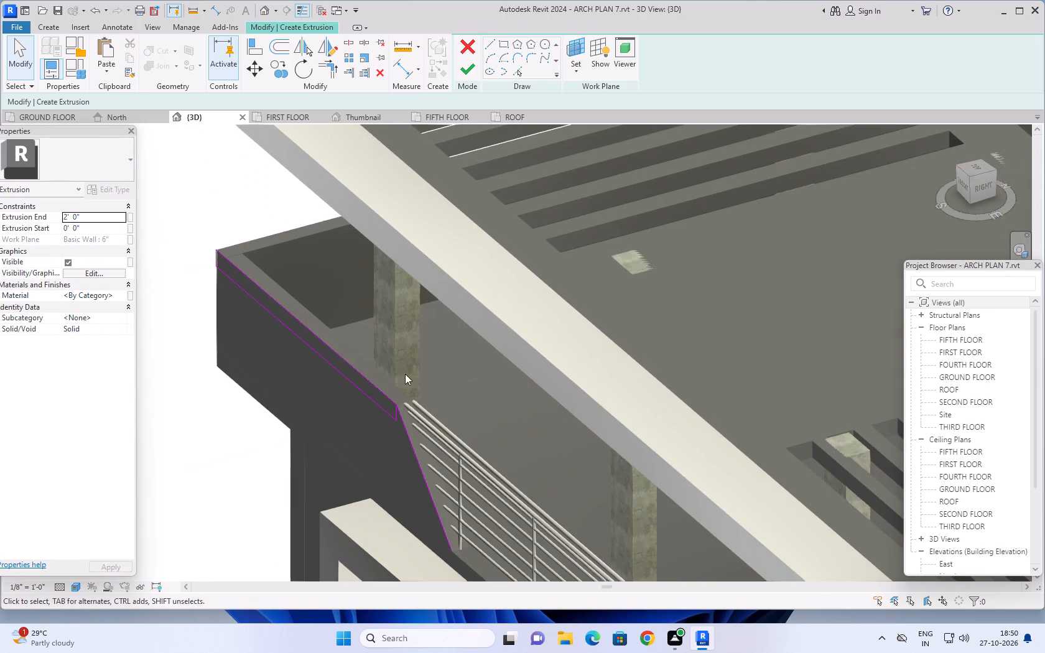
pyautogui.scroll(5, 371, 405)
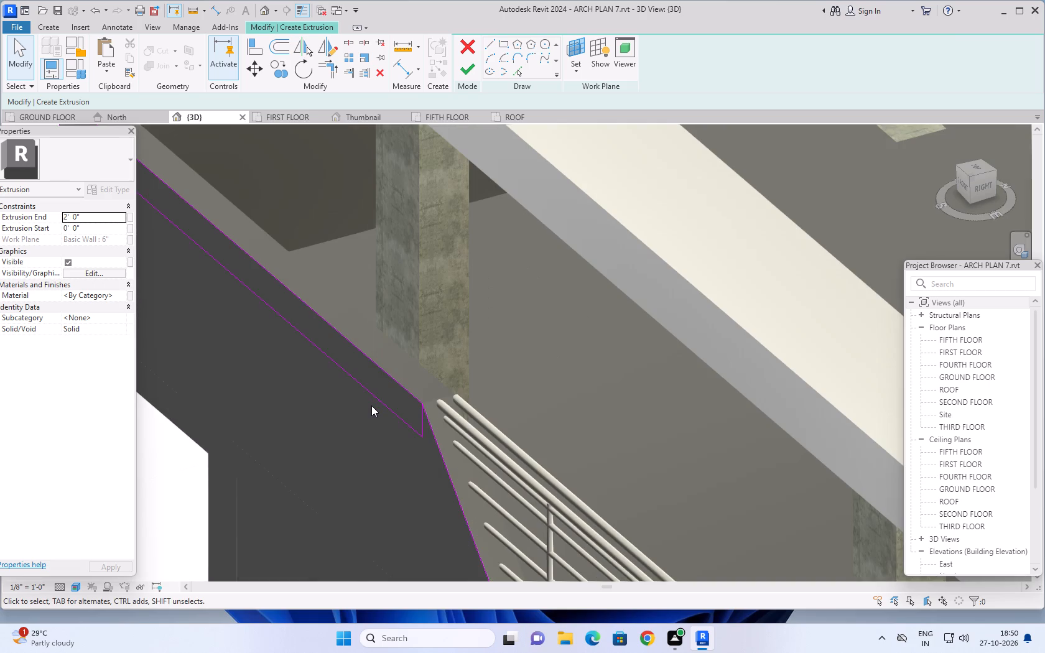
pyautogui.scroll(-4, 371, 405)
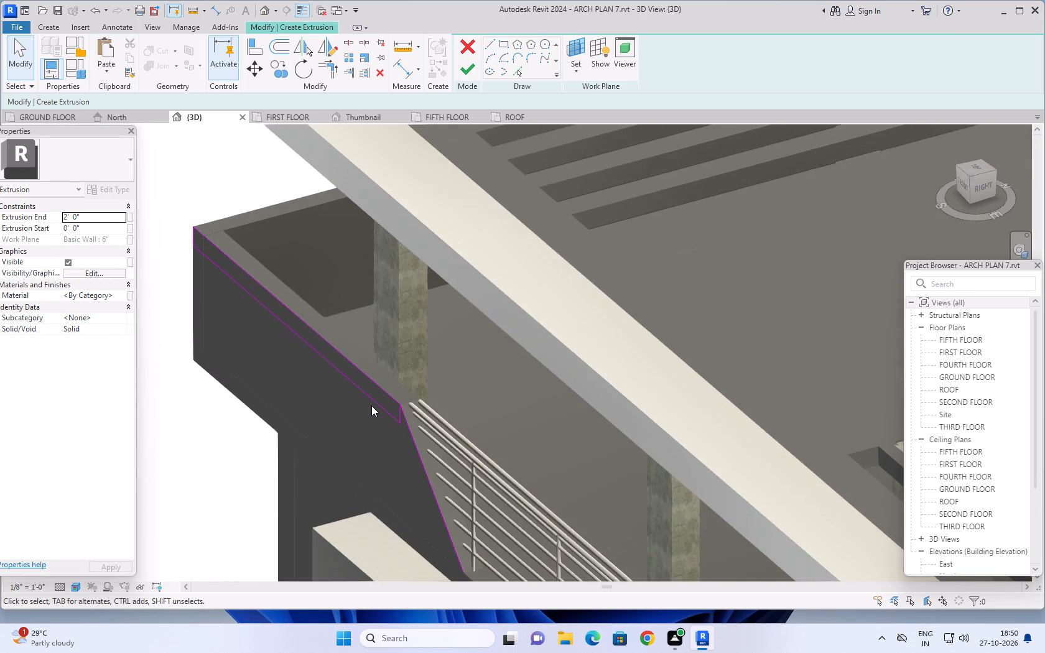
pyautogui.scroll(-3, 371, 405)
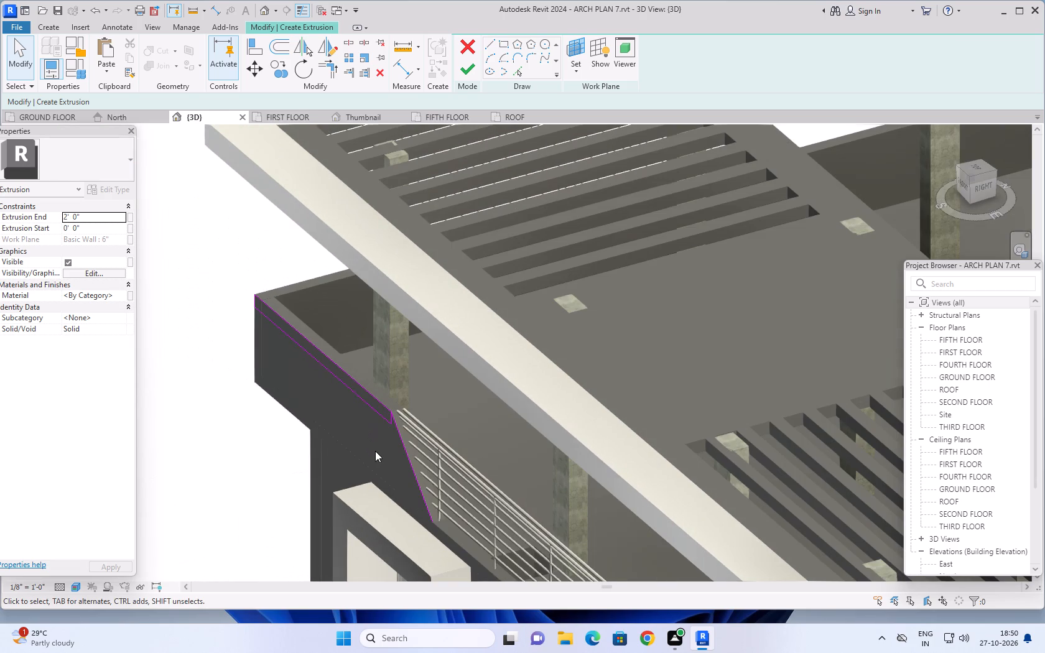
pyautogui.keyDown('shift'); pyautogui.moveTo(379, 452); pyautogui.dragTo(471, 373, button='middle'); pyautogui.keyUp('shift')
pyautogui.moveTo(603, 361); pyautogui.dragTo(397, 388, button='middle')
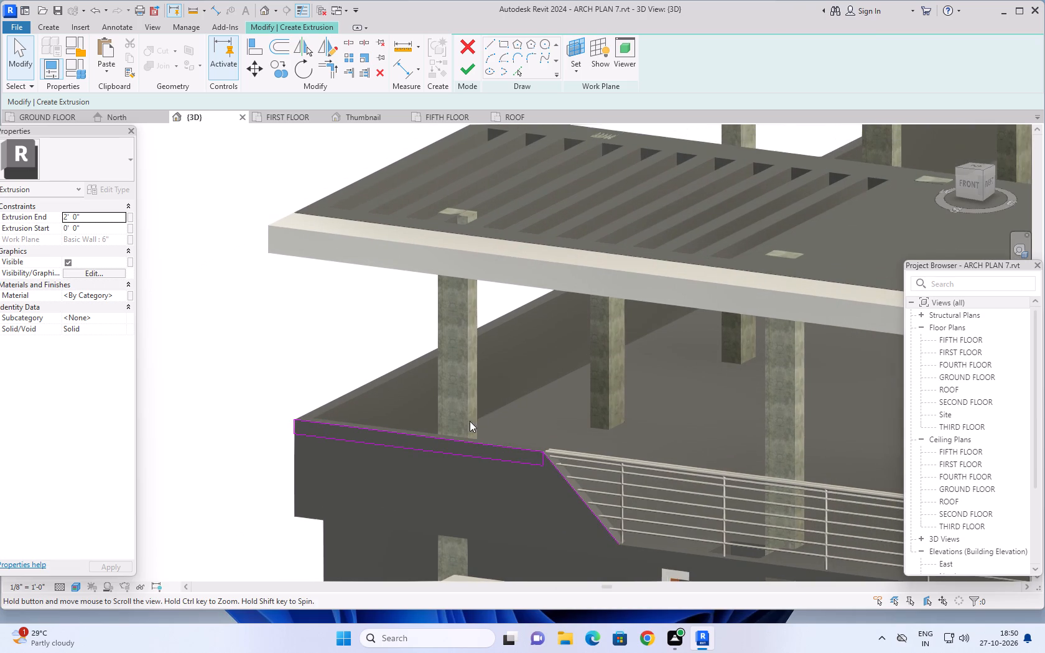
pyautogui.moveTo(538, 385); pyautogui.dragTo(610, 339, button='middle')
pyautogui.scroll(-2, 776, 322)
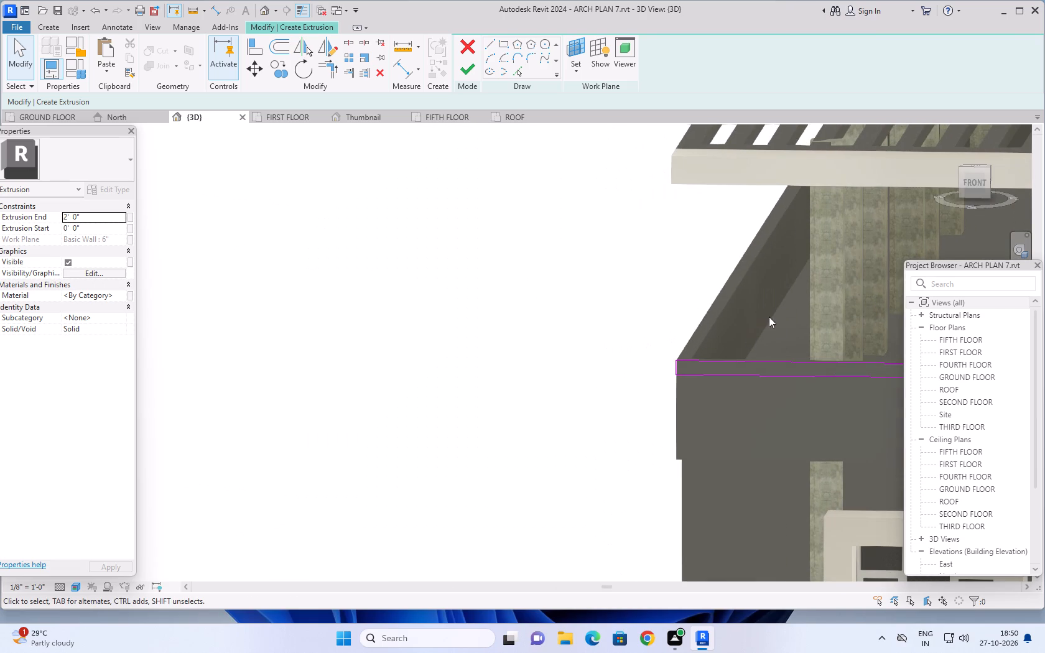
pyautogui.moveTo(758, 316); pyautogui.dragTo(445, 371, button='middle')
pyautogui.scroll(-1, 737, 318)
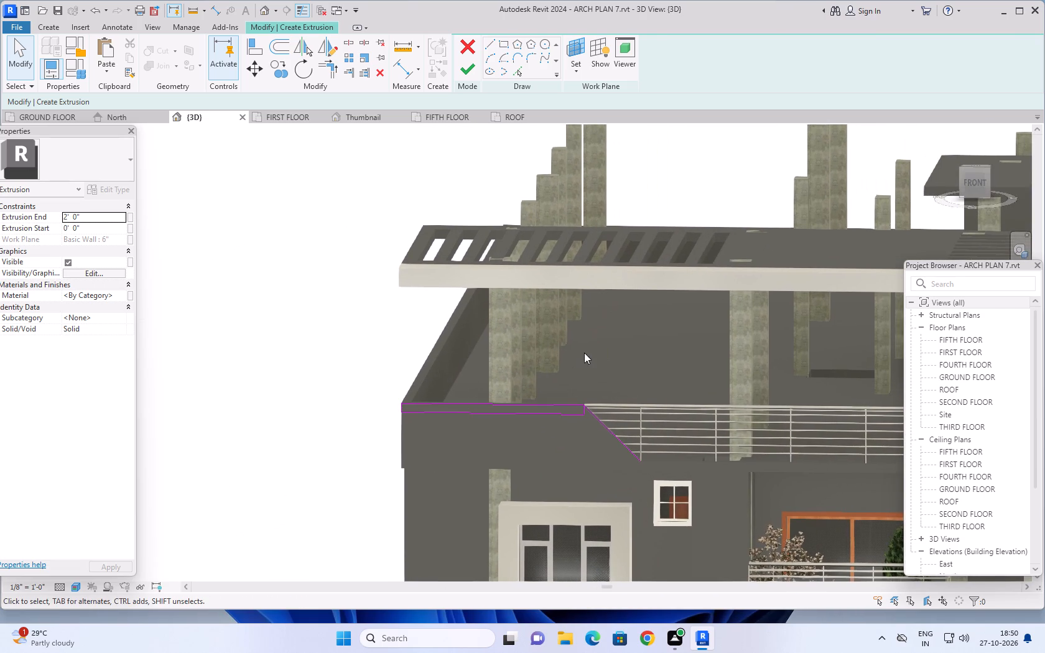
pyautogui.moveTo(584, 353); pyautogui.dragTo(632, 320, button='middle')
pyautogui.moveTo(637, 320); pyautogui.dragTo(484, 363, button='middle')
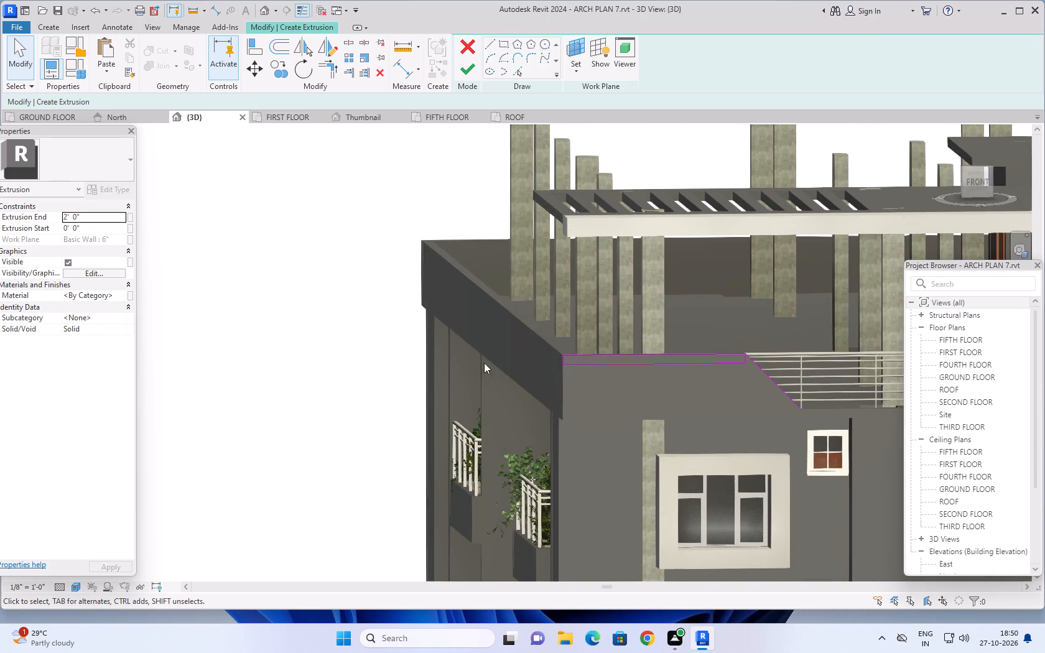
pyautogui.moveTo(484, 363); pyautogui.dragTo(408, 387, button='middle')
pyautogui.middleClick(408, 387)
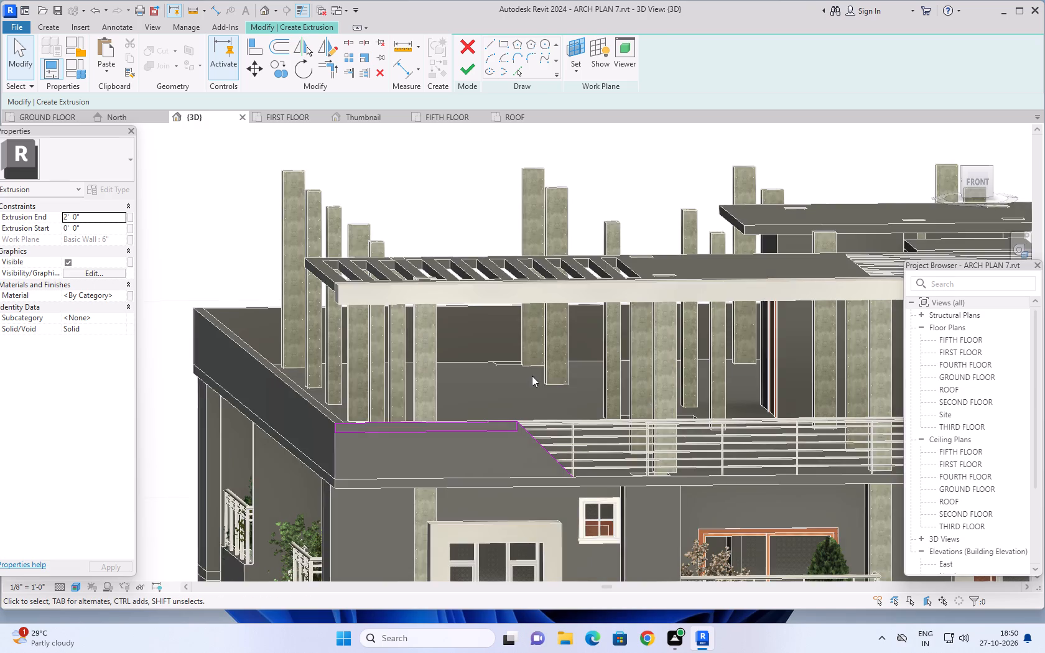
pyautogui.moveTo(532, 376); pyautogui.dragTo(559, 368, button='middle')
pyautogui.moveTo(601, 361); pyautogui.dragTo(504, 363, button='middle')
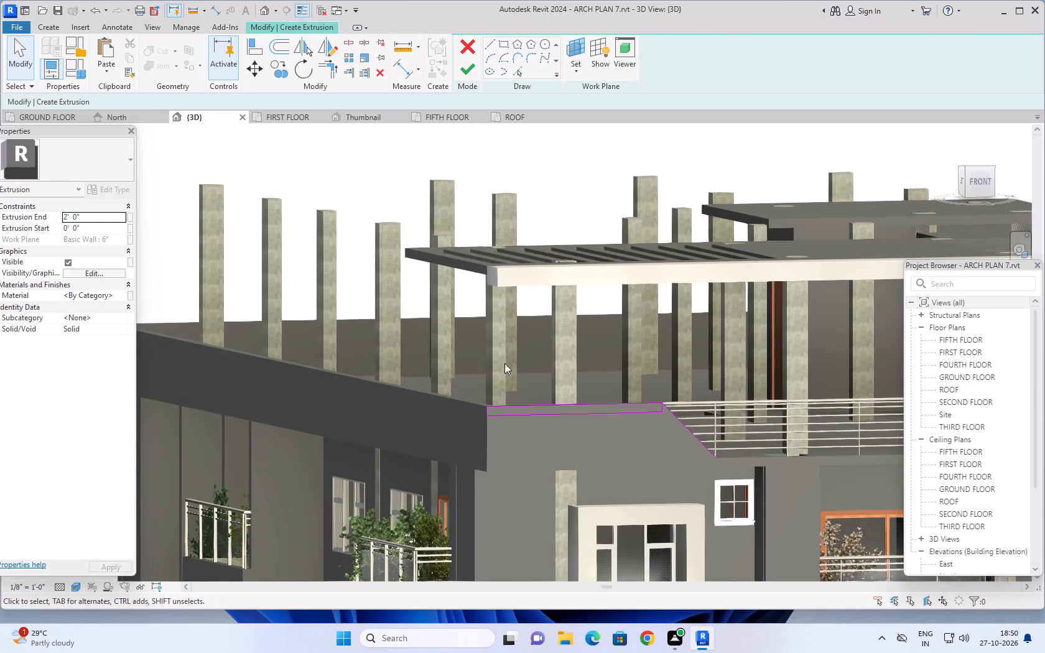
pyautogui.moveTo(504, 363); pyautogui.dragTo(462, 358, button='middle')
pyautogui.scroll(4, 534, 421)
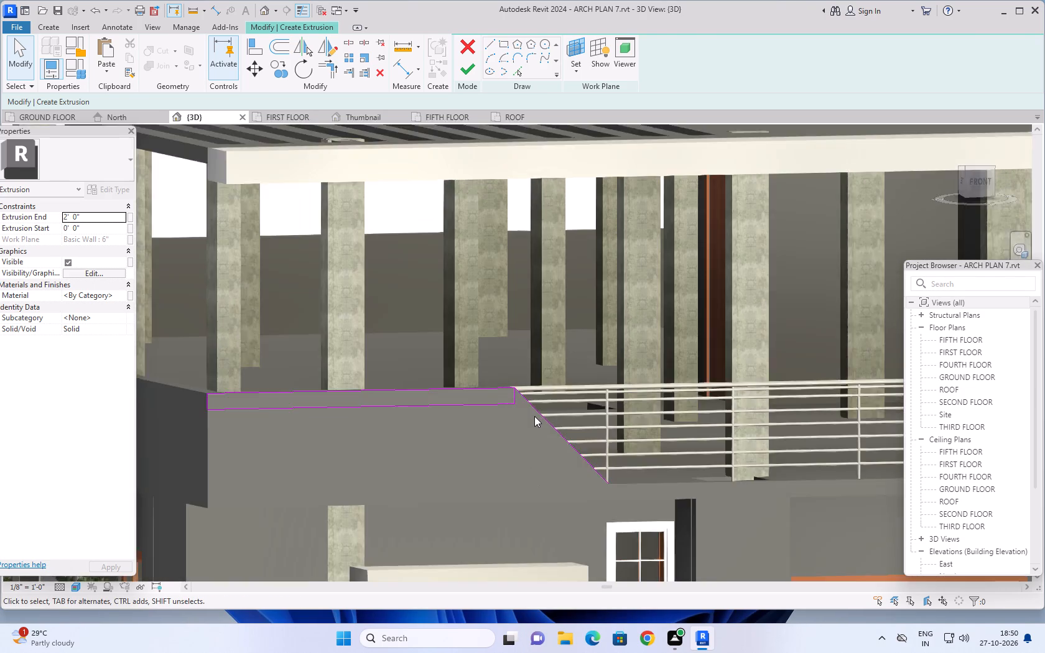
pyautogui.scroll(3, 534, 416)
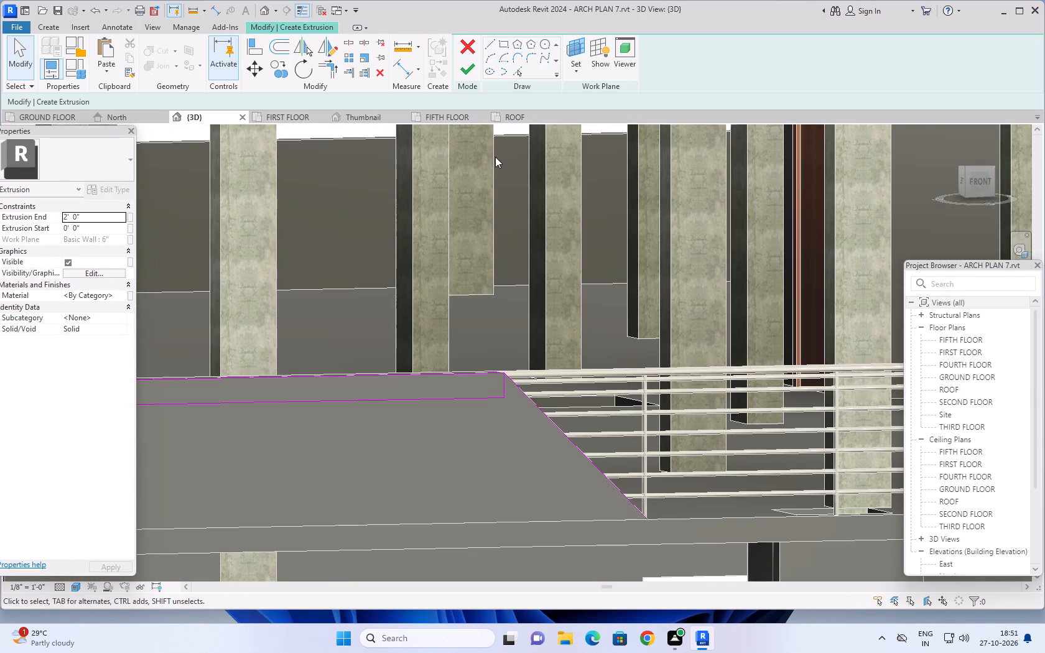
# Sketch a line about 3'-6" long from the top band's lower corner parallel to the parapet slope, closing it horizontally at the railing base.
pyautogui.click(488, 45)
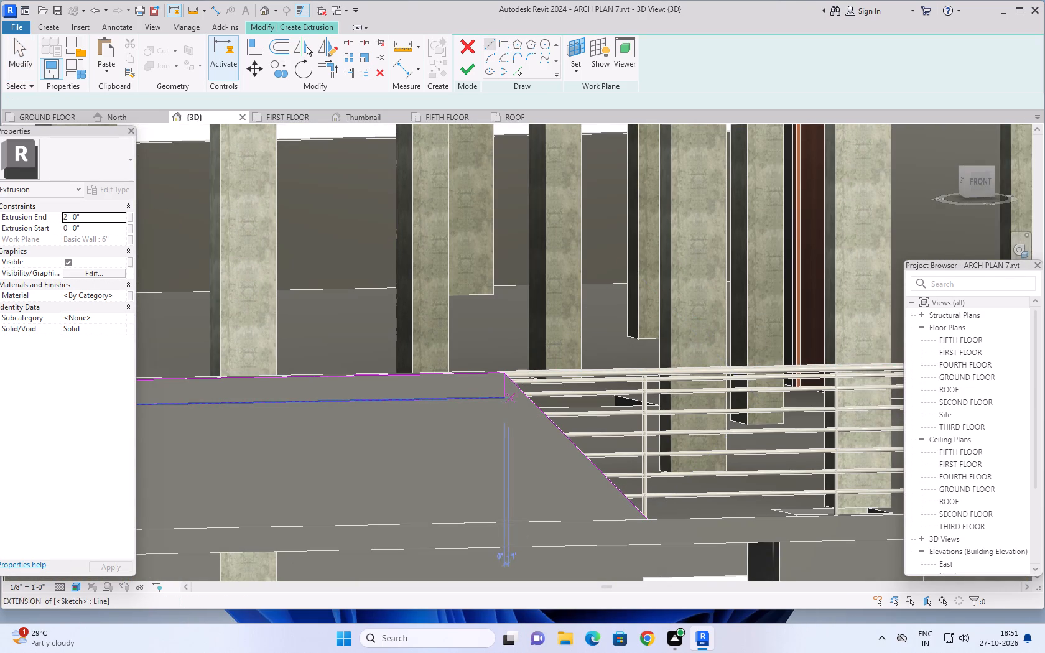
pyautogui.click(508, 402)
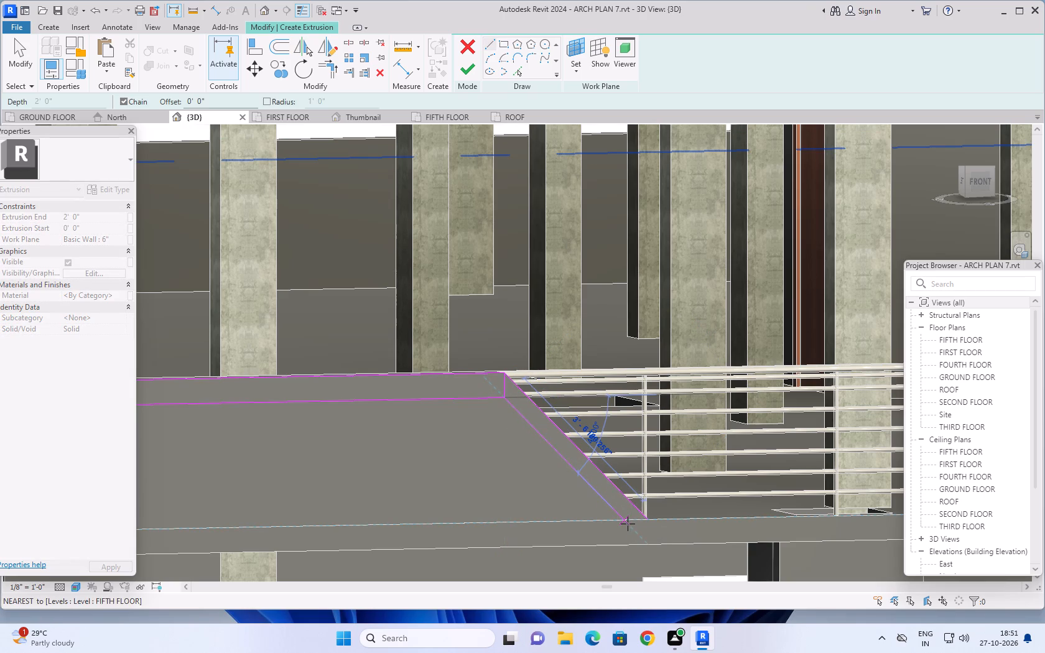
pyautogui.click(622, 521)
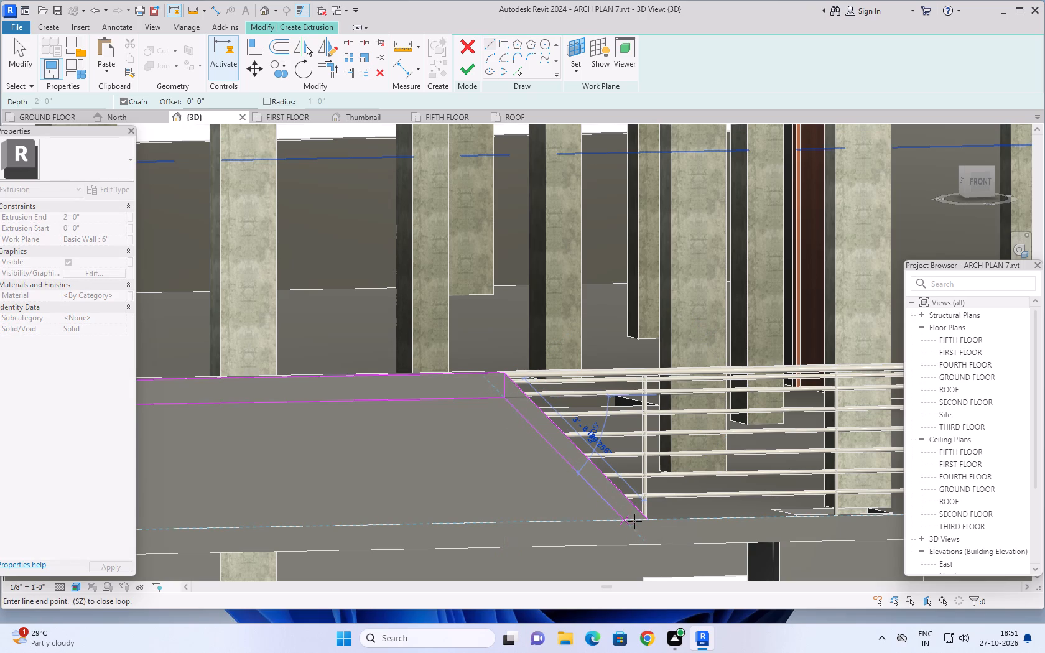
pyautogui.scroll(4, 650, 534)
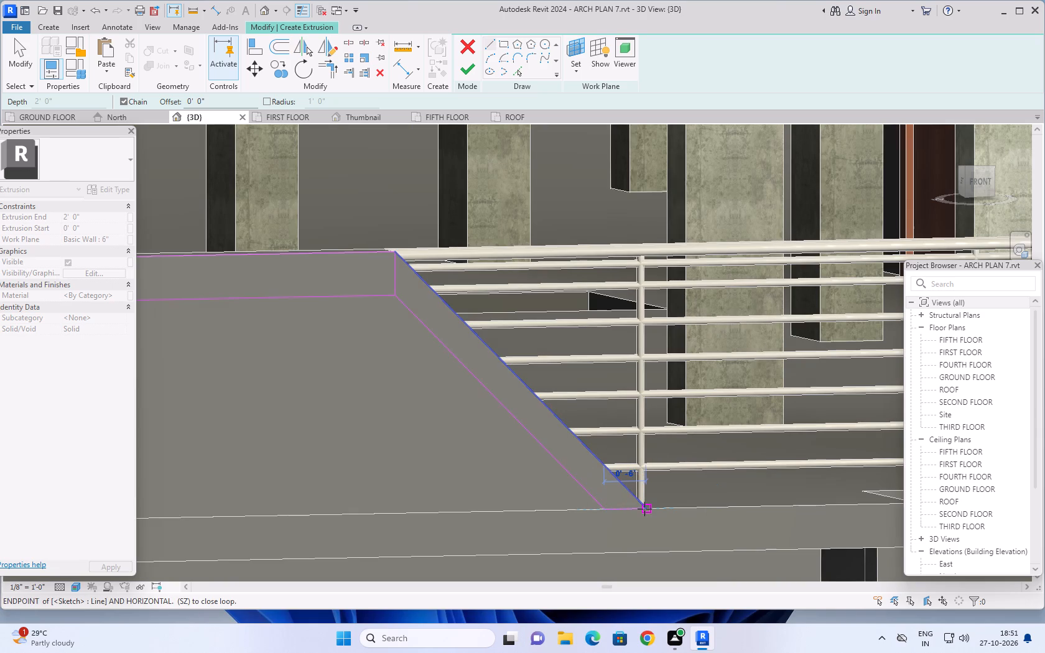
pyautogui.click(644, 509)
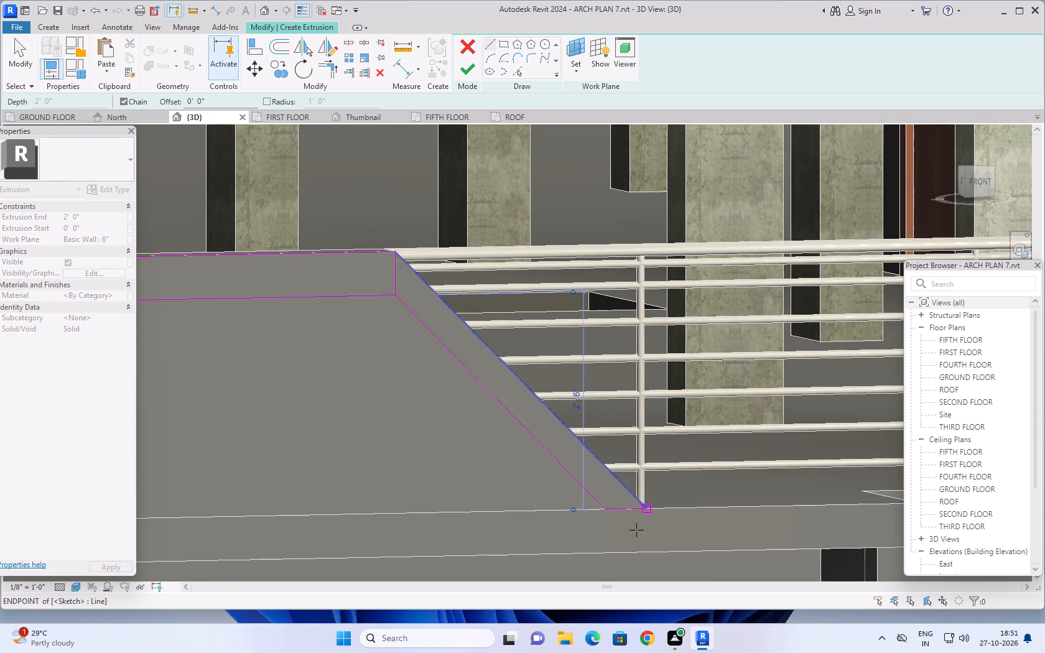
pyautogui.press('Escape')
pyautogui.press('Escape')
pyautogui.press('Escape')
pyautogui.press('Escape')
pyautogui.press('Escape')
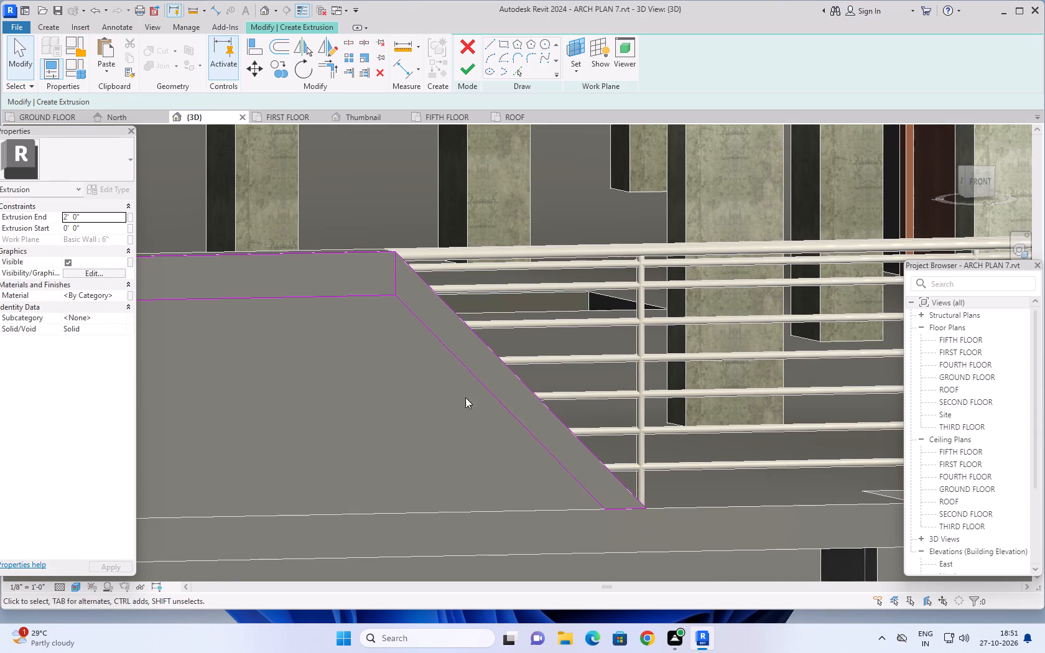
pyautogui.press('Escape')
# Delete the short vertical line separating the top band from the sloped strip.
pyautogui.click(397, 279)
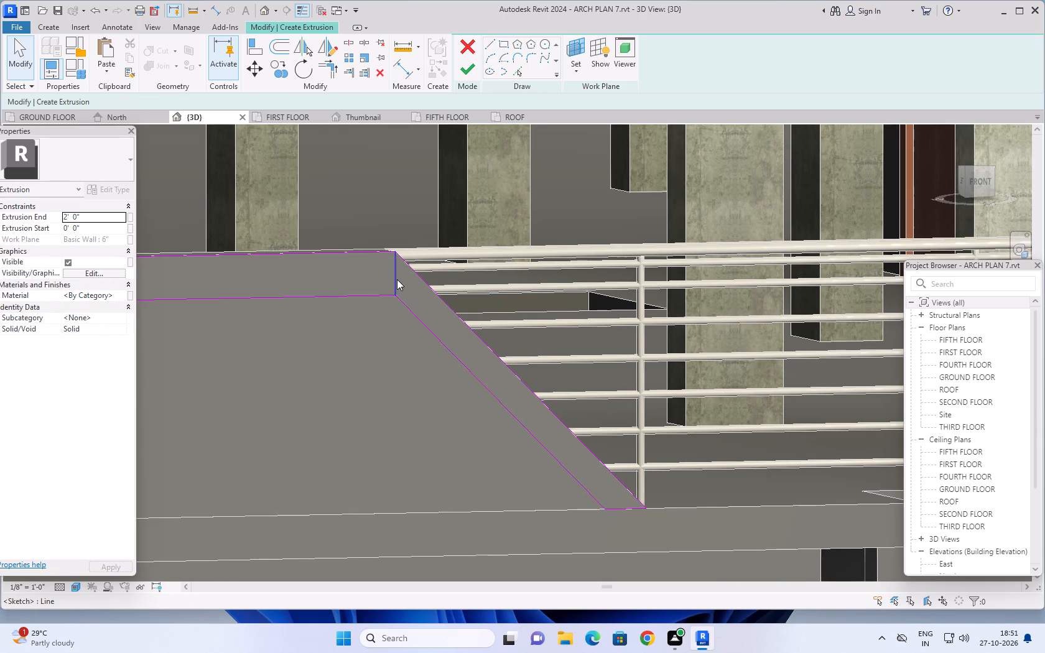
pyautogui.press('Delete')
pyautogui.press('Escape')
pyautogui.press('Escape')
pyautogui.press('Escape')
pyautogui.press('Escape')
pyautogui.press('Escape')
pyautogui.press('Escape')
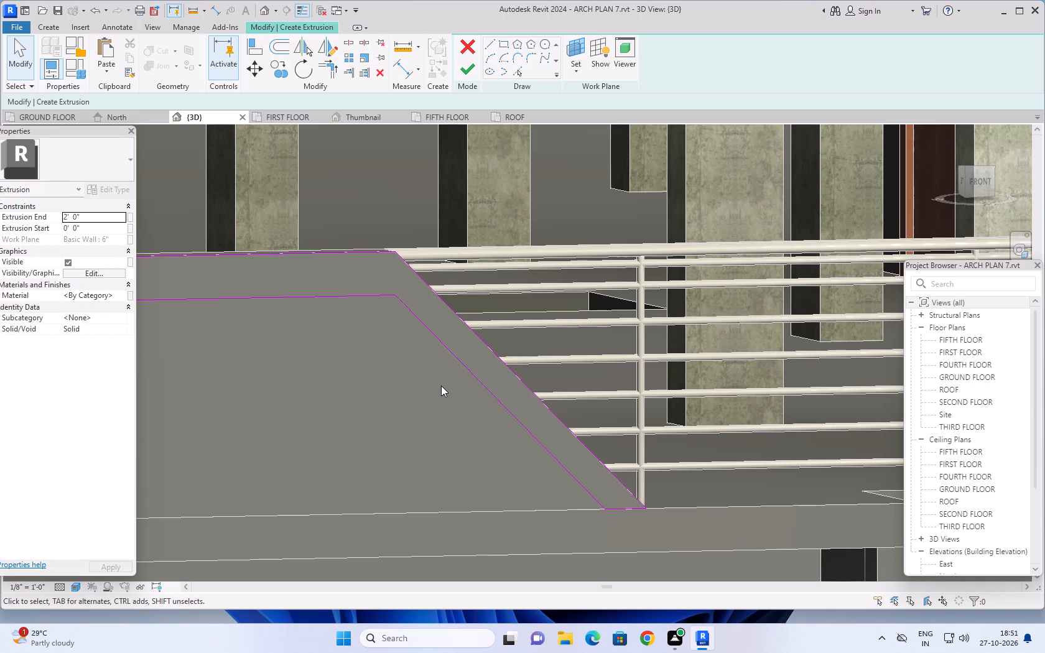
pyautogui.press('Escape')
# Set the perpendicular distance between the sloped strip's inner and outer lines to 6".
pyautogui.click(463, 371)
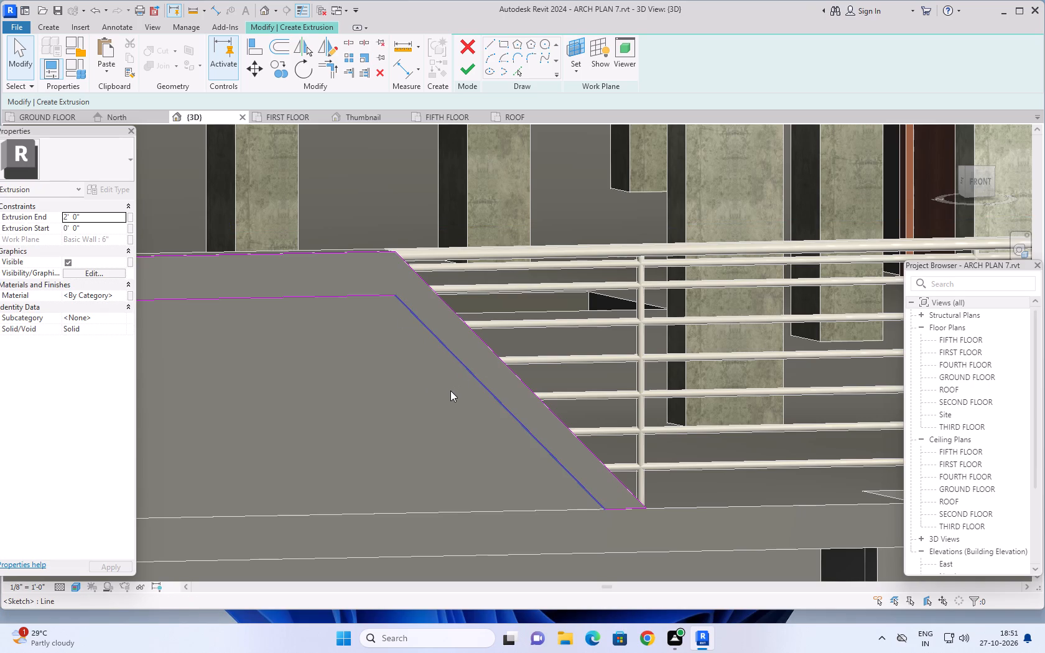
pyautogui.click(386, 263)
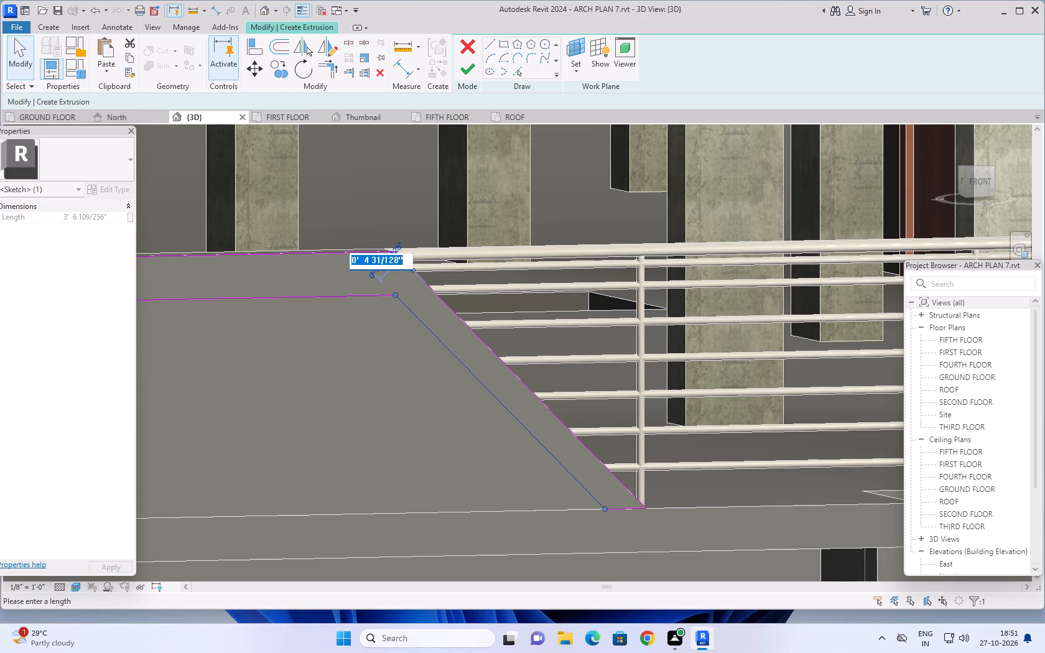
pyautogui.press('6')
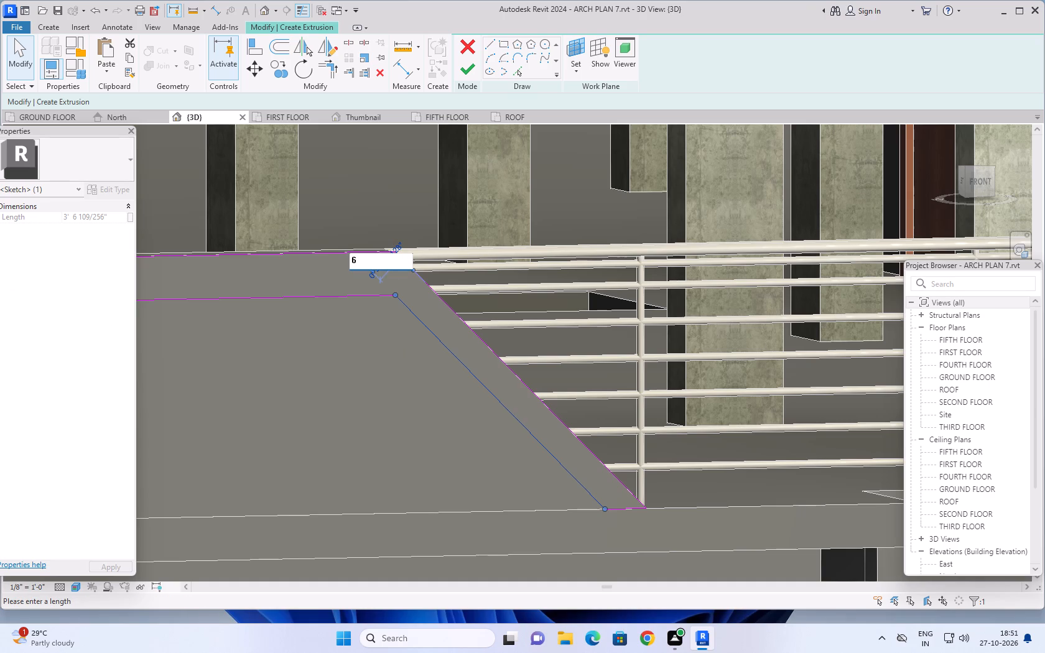
pyautogui.hotkey('shift', '"')
pyautogui.press('Return')
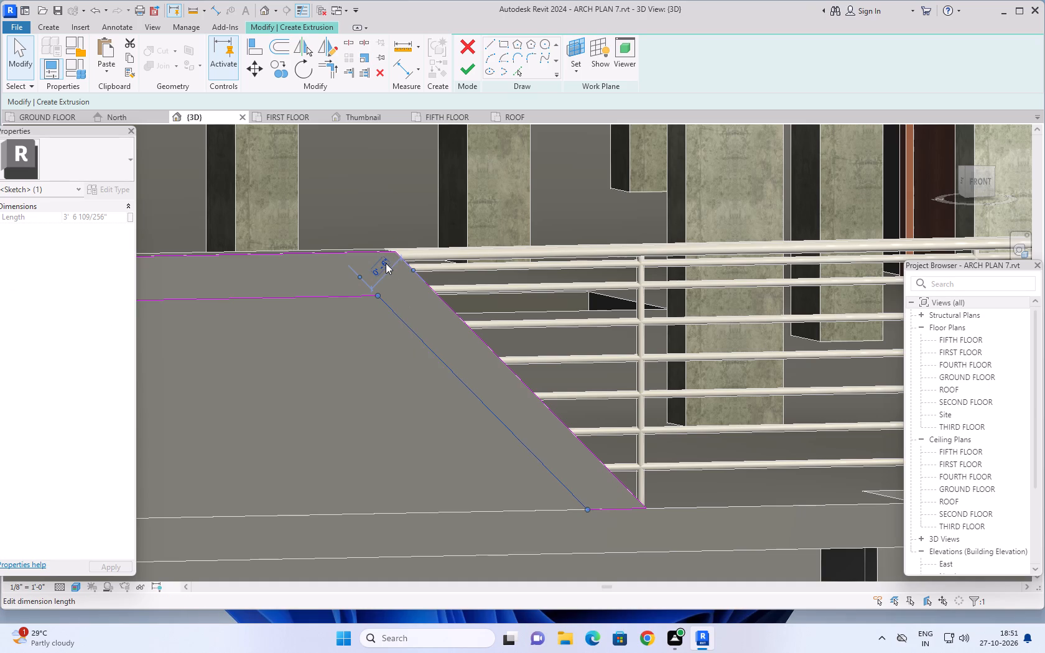
pyautogui.press('Escape')
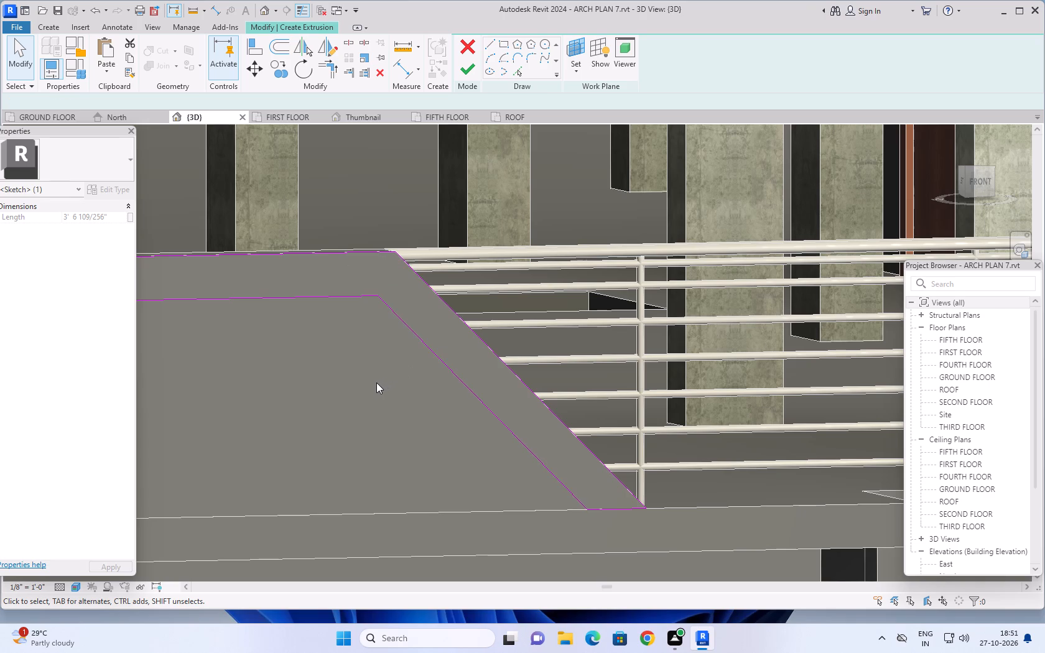
# Sketch a narrow 3' high rectangle at the parapet's outer corner, from the top band's lower edge down to the slab's bottom edge.
pyautogui.scroll(-5, 376, 382)
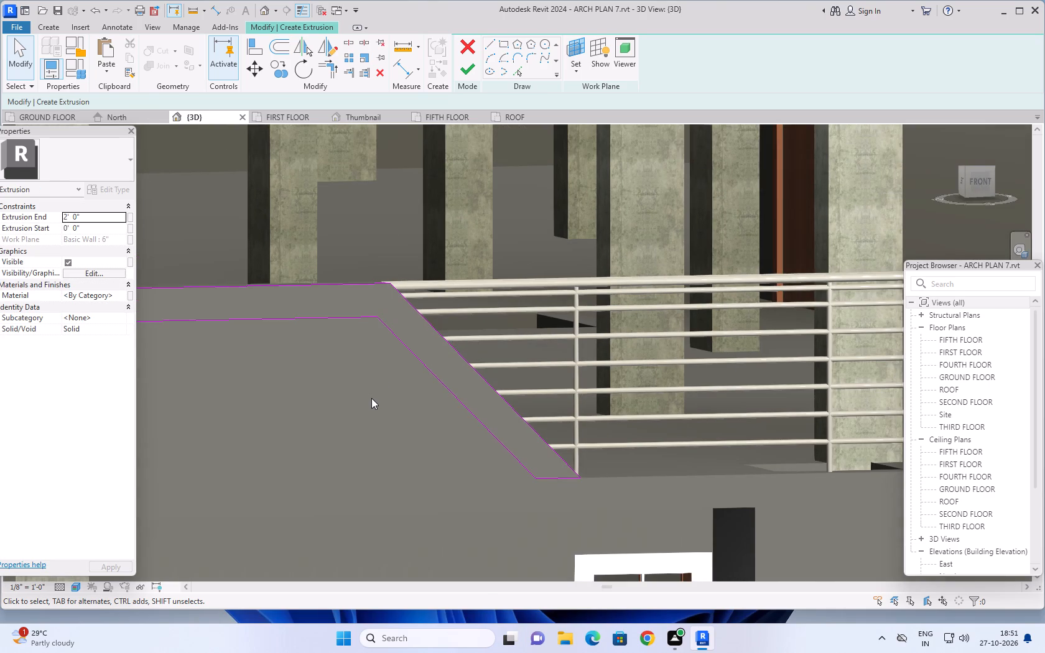
pyautogui.scroll(-2, 371, 398)
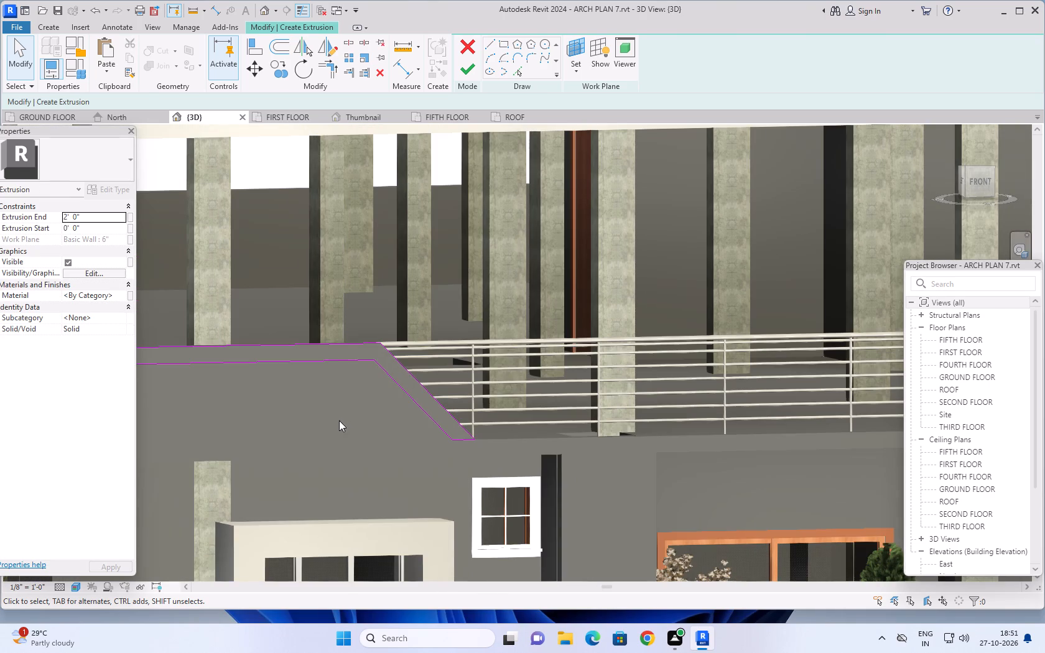
pyautogui.moveTo(353, 420); pyautogui.dragTo(381, 409, button='middle')
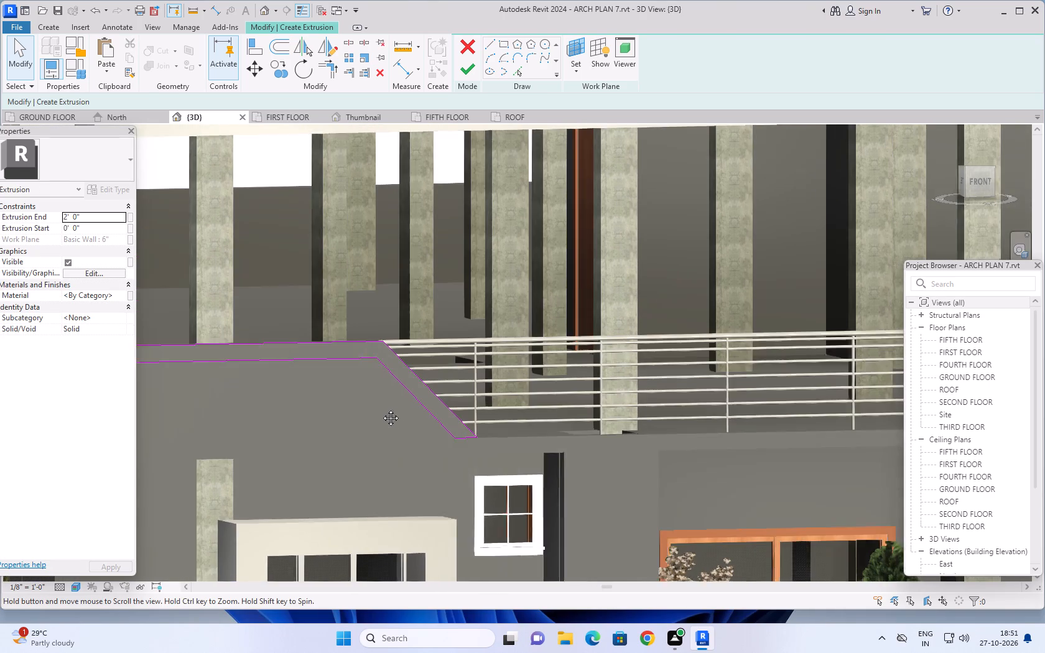
pyautogui.moveTo(381, 409); pyautogui.dragTo(489, 319, button='middle')
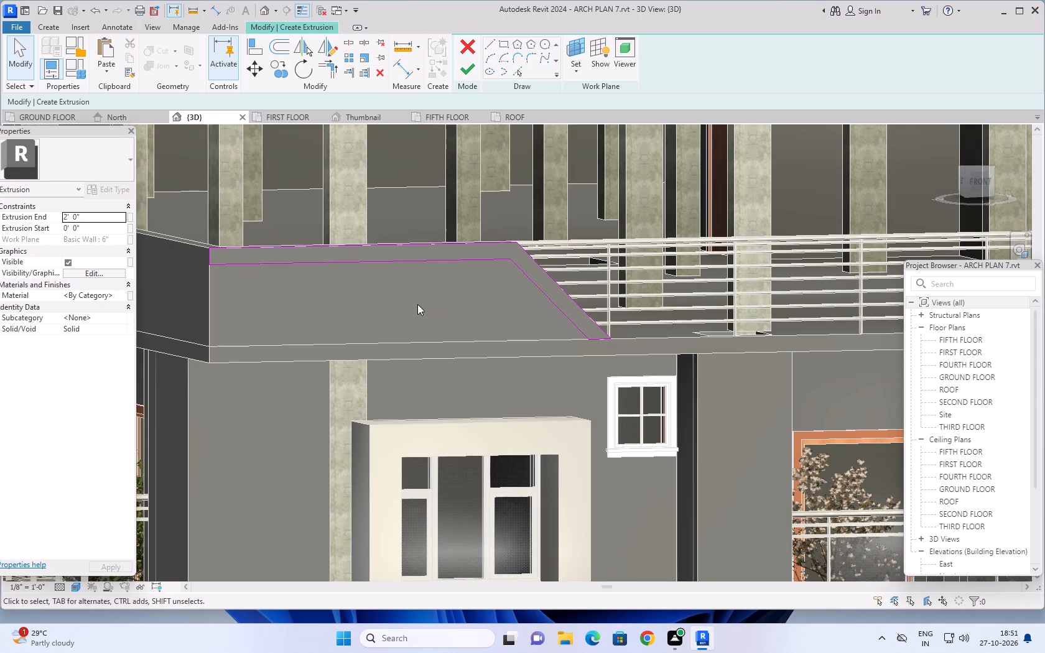
pyautogui.scroll(-1, 417, 304)
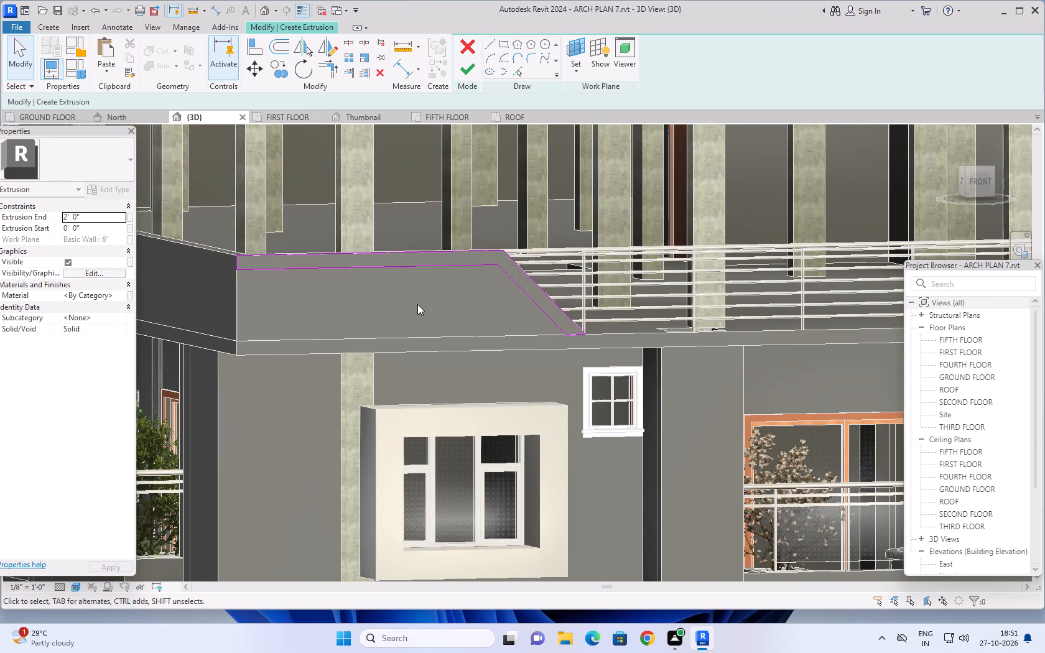
pyautogui.scroll(-1, 421, 303)
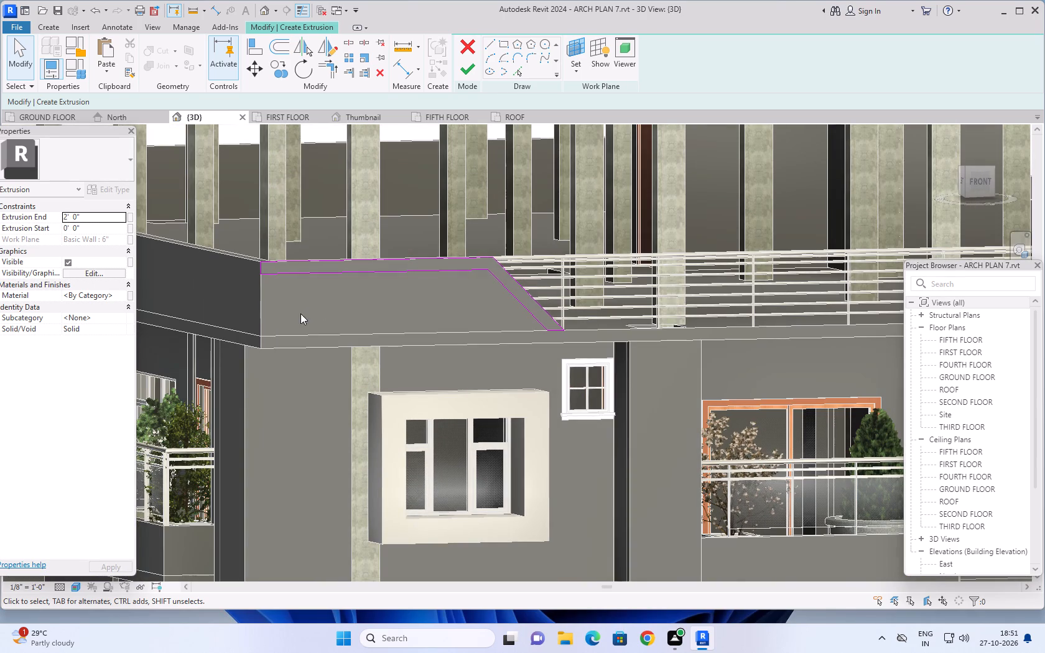
pyautogui.moveTo(294, 323); pyautogui.dragTo(275, 322, button='middle')
pyautogui.moveTo(332, 295); pyautogui.dragTo(464, 276, button='middle')
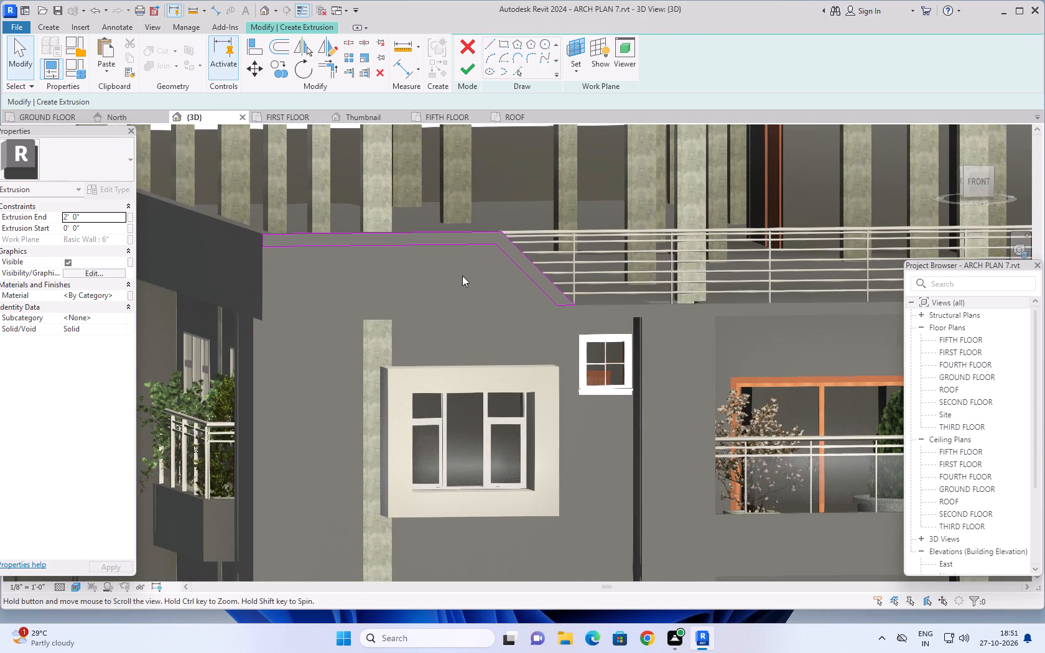
pyautogui.click(503, 44)
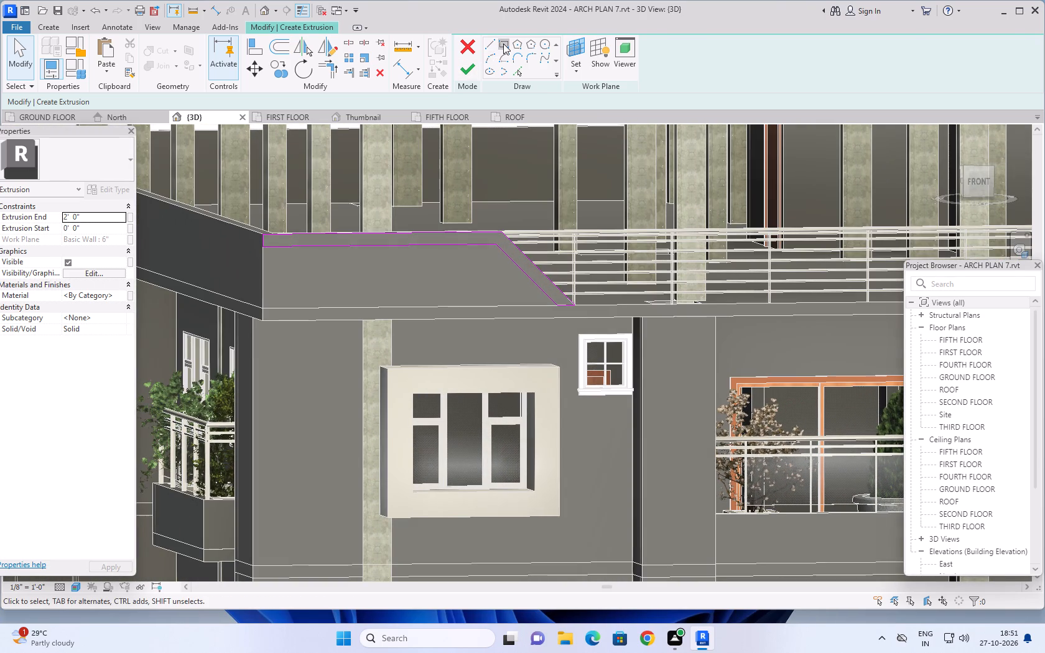
pyautogui.scroll(5, 257, 251)
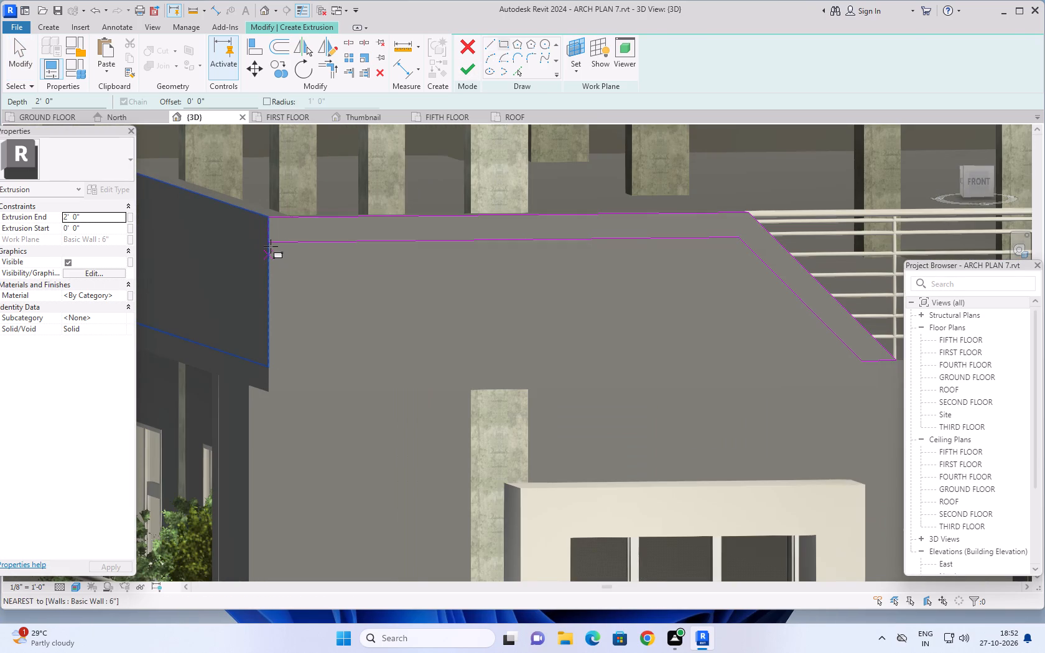
pyautogui.click(271, 244)
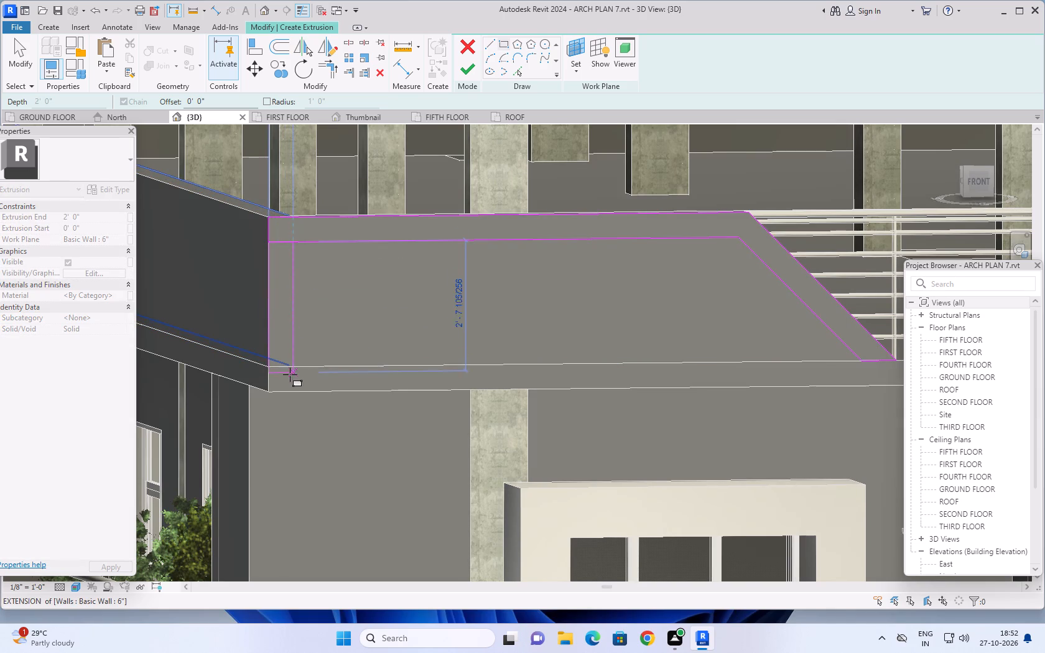
pyautogui.click(288, 392)
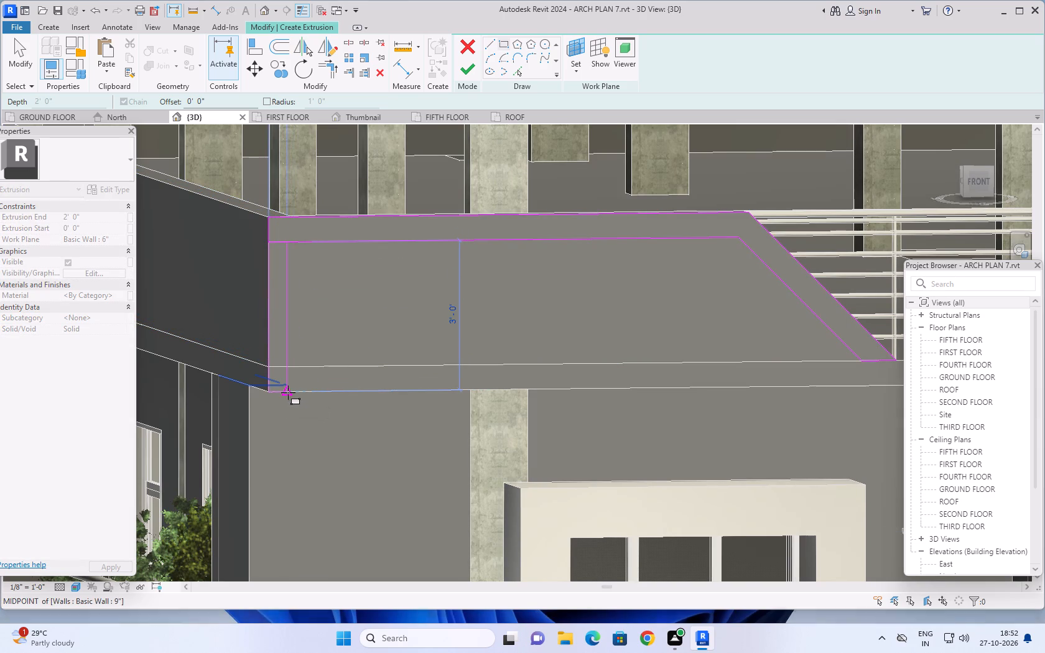
pyautogui.press('Escape')
pyautogui.press('Escape')
pyautogui.press('Escape')
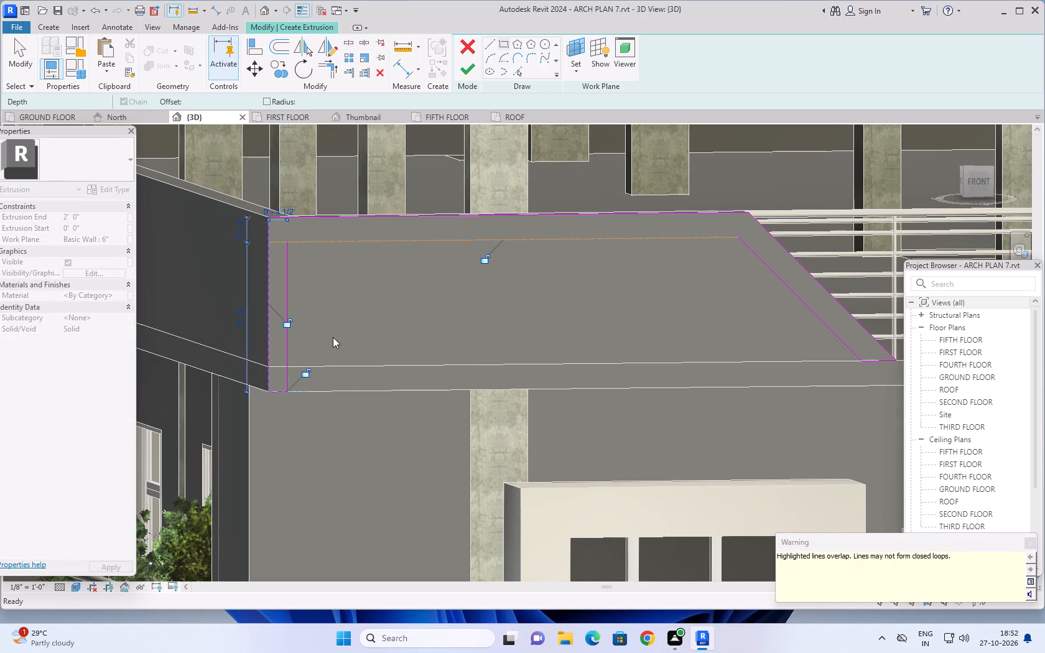
pyautogui.press('Escape')
pyautogui.press('Escape')
pyautogui.press('Escape')
# Join the corner strip to the top band by deleting its short top line and trimming the band's lower line to its inner edge.
pyautogui.click(279, 243)
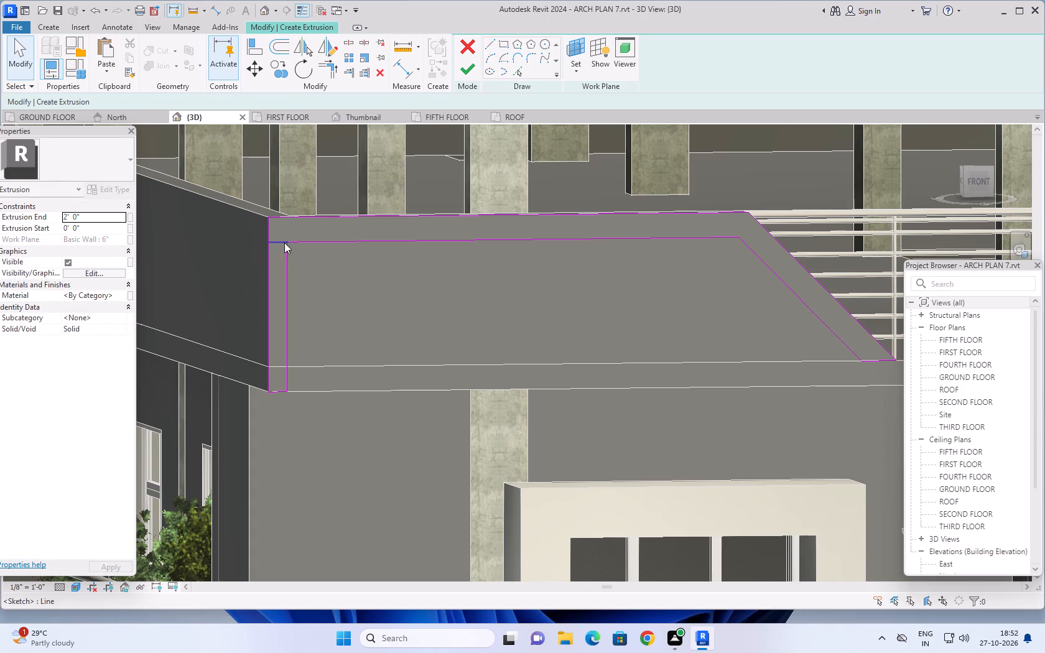
pyautogui.press('Delete')
pyautogui.click(330, 69)
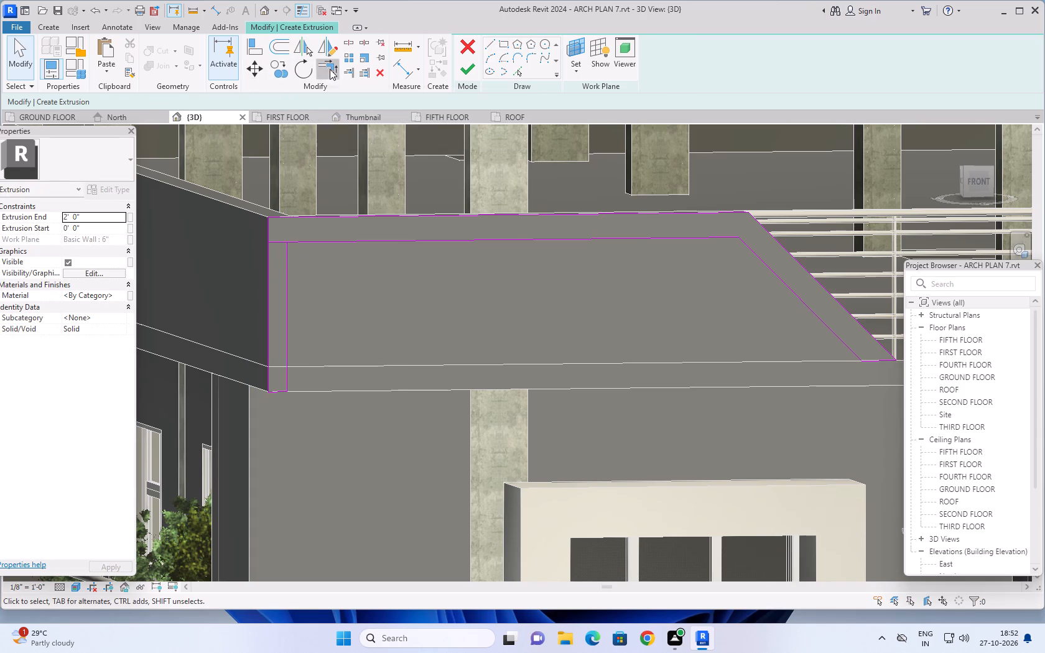
pyautogui.click(316, 239)
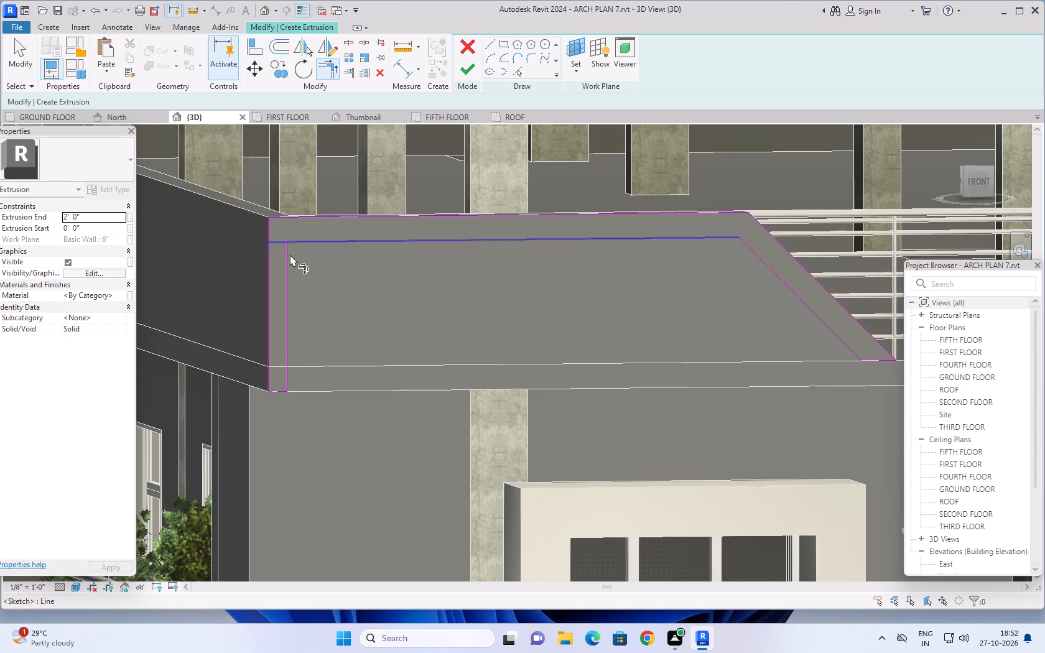
pyautogui.click(288, 255)
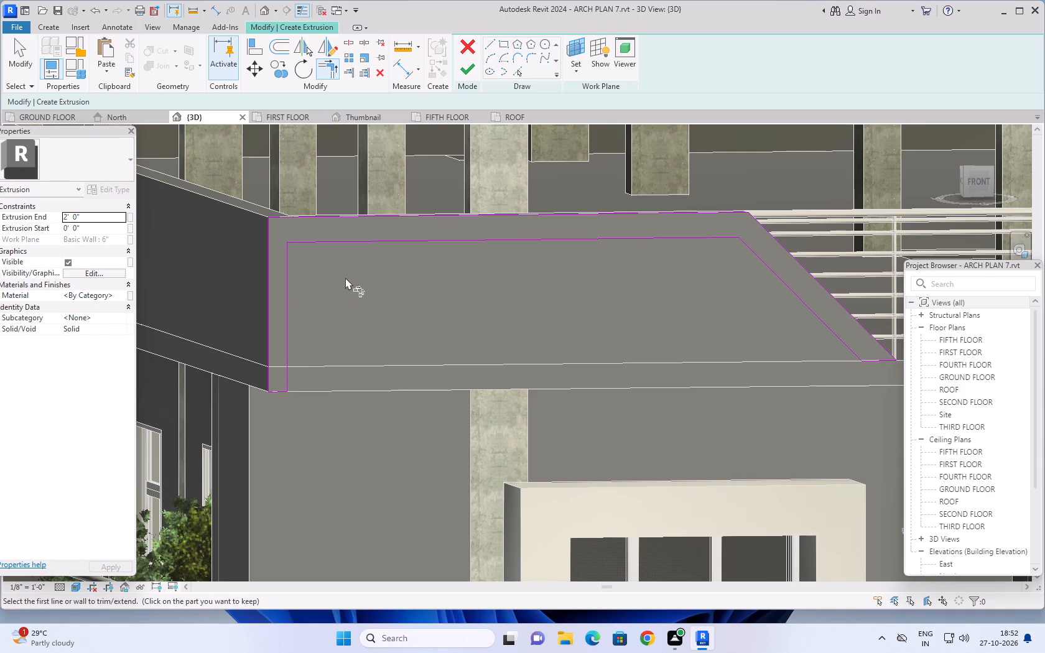
pyautogui.press('Escape')
pyautogui.press('Escape')
pyautogui.press('Escape')
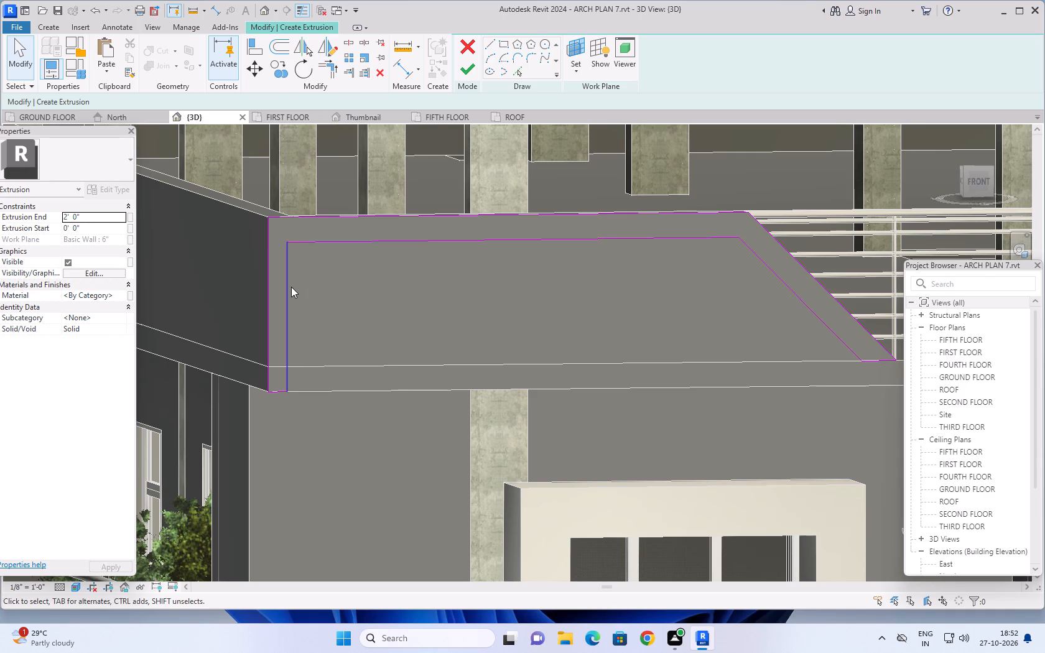
# Set the width of the vertical corner strip at the parapet's outer edge to 6".
pyautogui.click(291, 287)
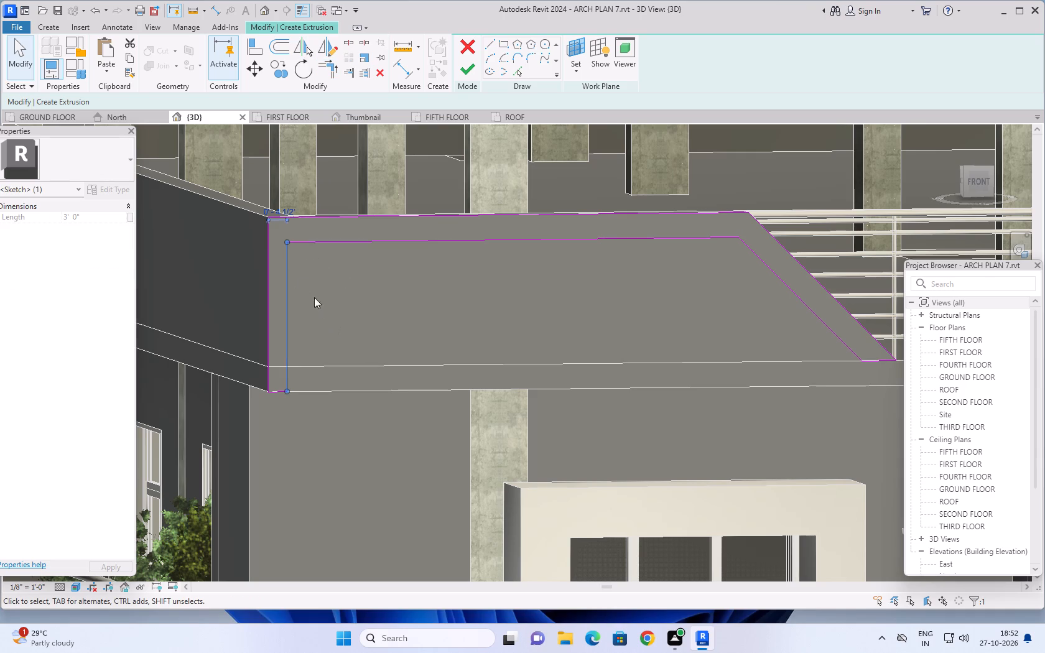
pyautogui.click(281, 211)
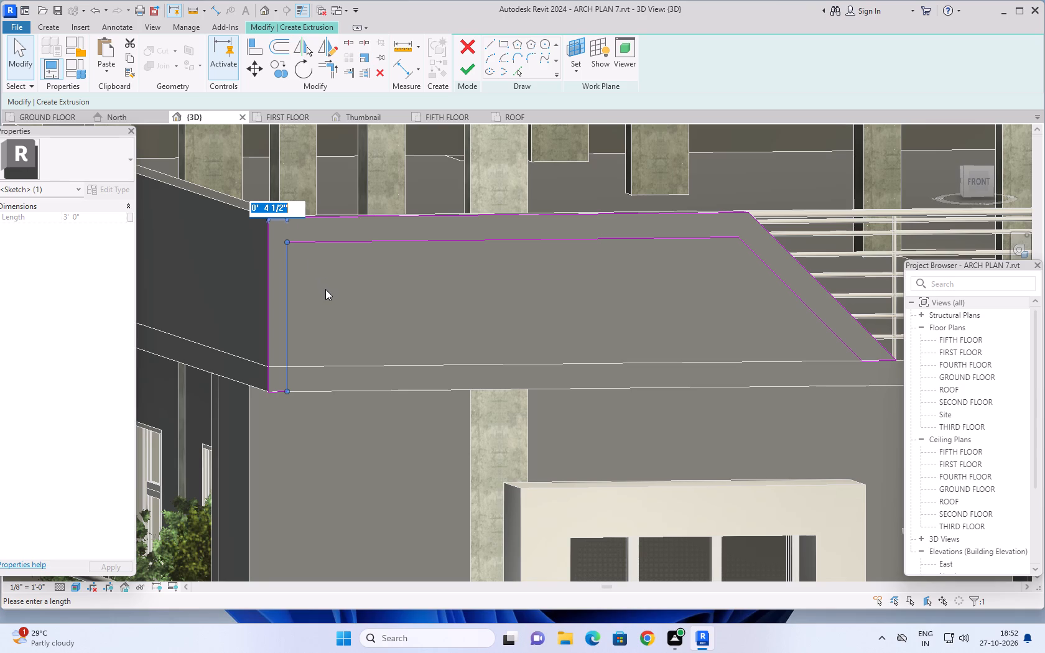
pyautogui.press('6')
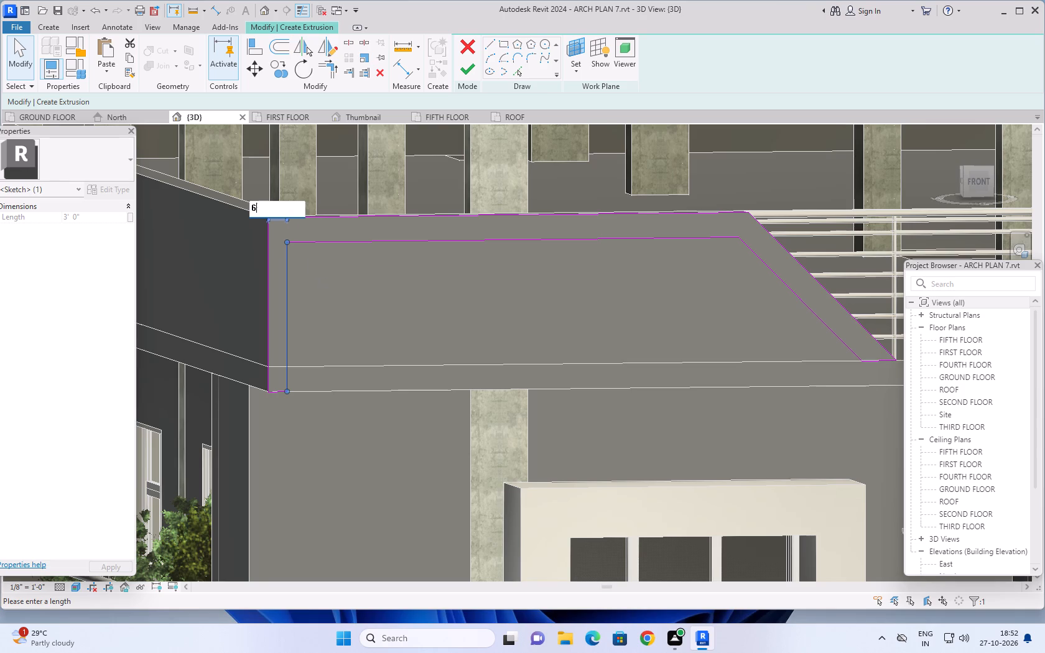
pyautogui.hotkey('shift', '"')
pyautogui.press('Return')
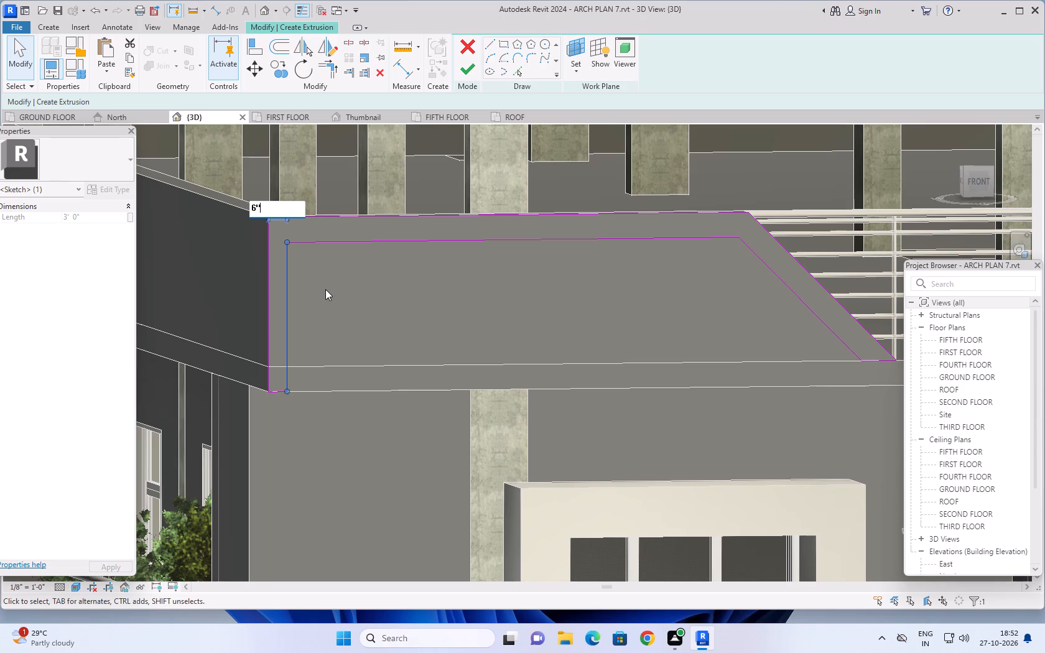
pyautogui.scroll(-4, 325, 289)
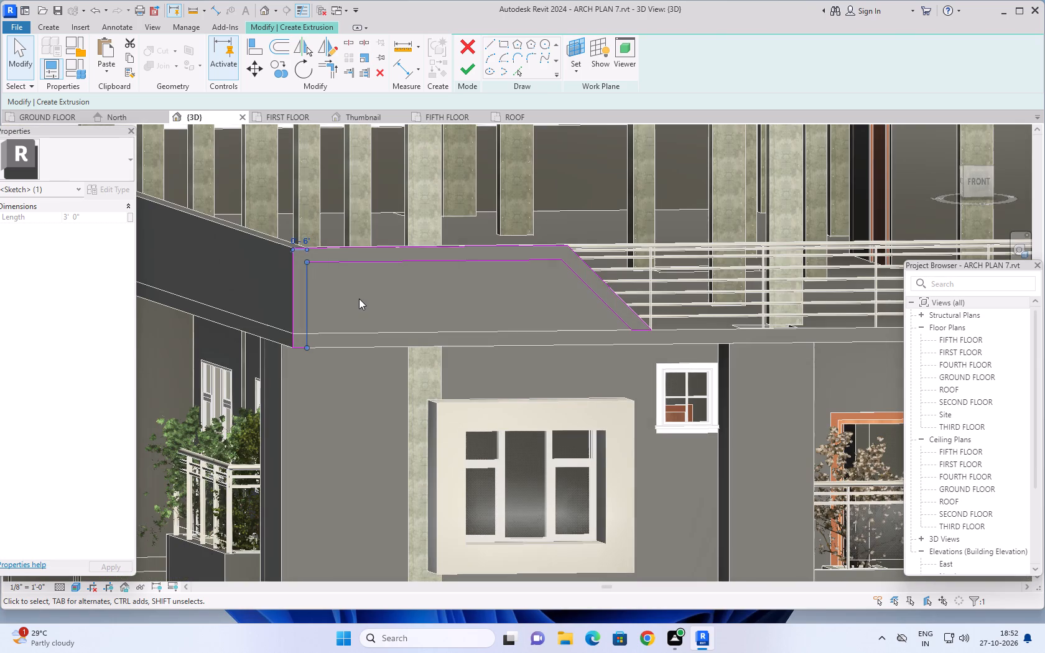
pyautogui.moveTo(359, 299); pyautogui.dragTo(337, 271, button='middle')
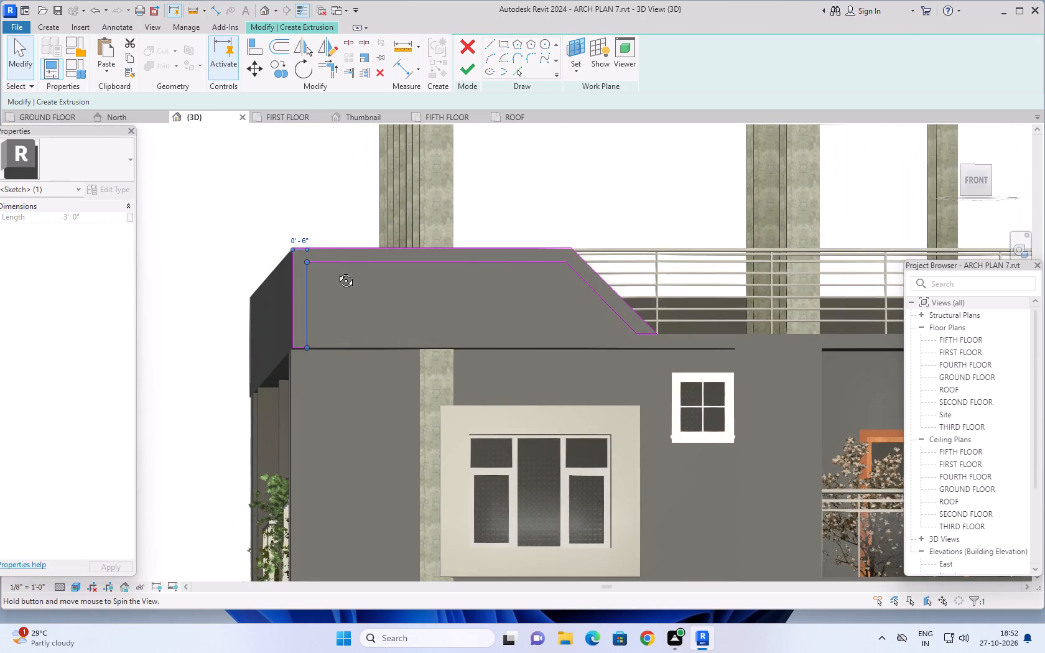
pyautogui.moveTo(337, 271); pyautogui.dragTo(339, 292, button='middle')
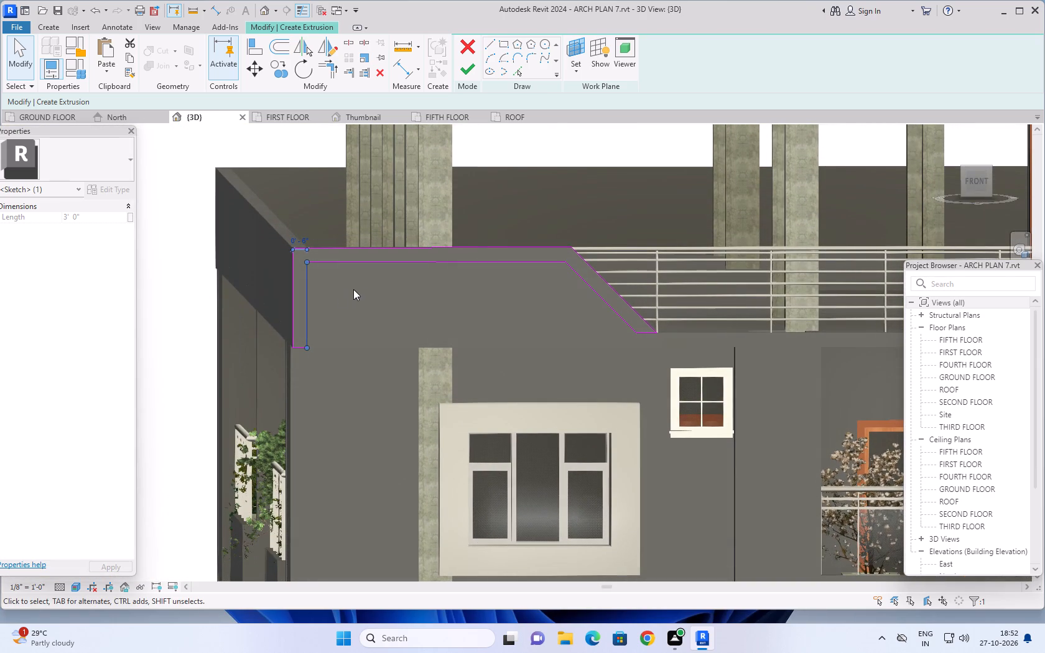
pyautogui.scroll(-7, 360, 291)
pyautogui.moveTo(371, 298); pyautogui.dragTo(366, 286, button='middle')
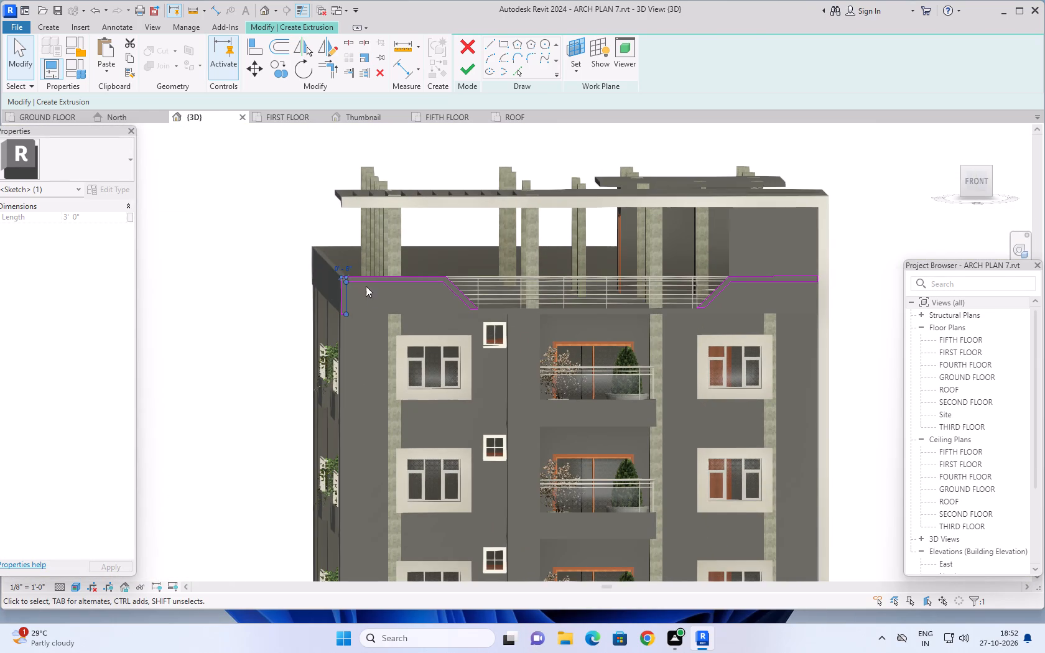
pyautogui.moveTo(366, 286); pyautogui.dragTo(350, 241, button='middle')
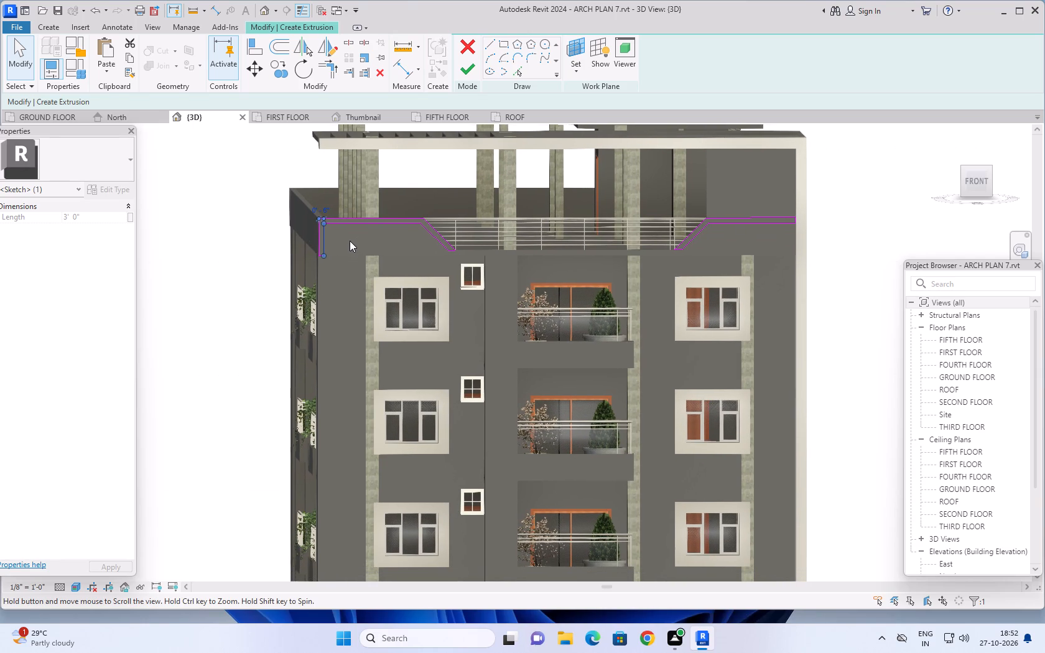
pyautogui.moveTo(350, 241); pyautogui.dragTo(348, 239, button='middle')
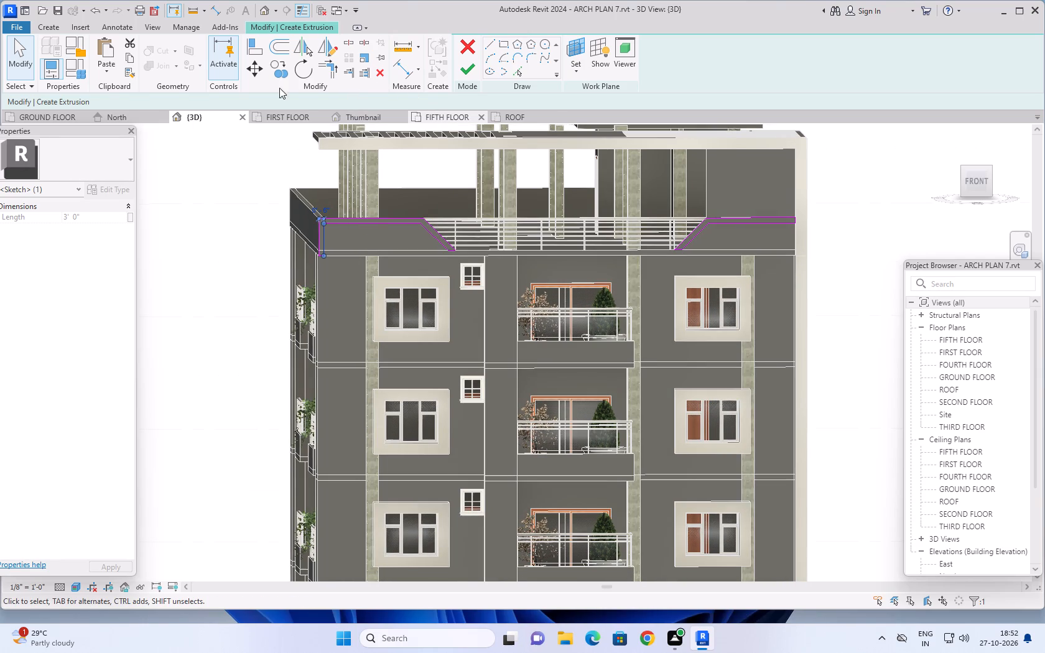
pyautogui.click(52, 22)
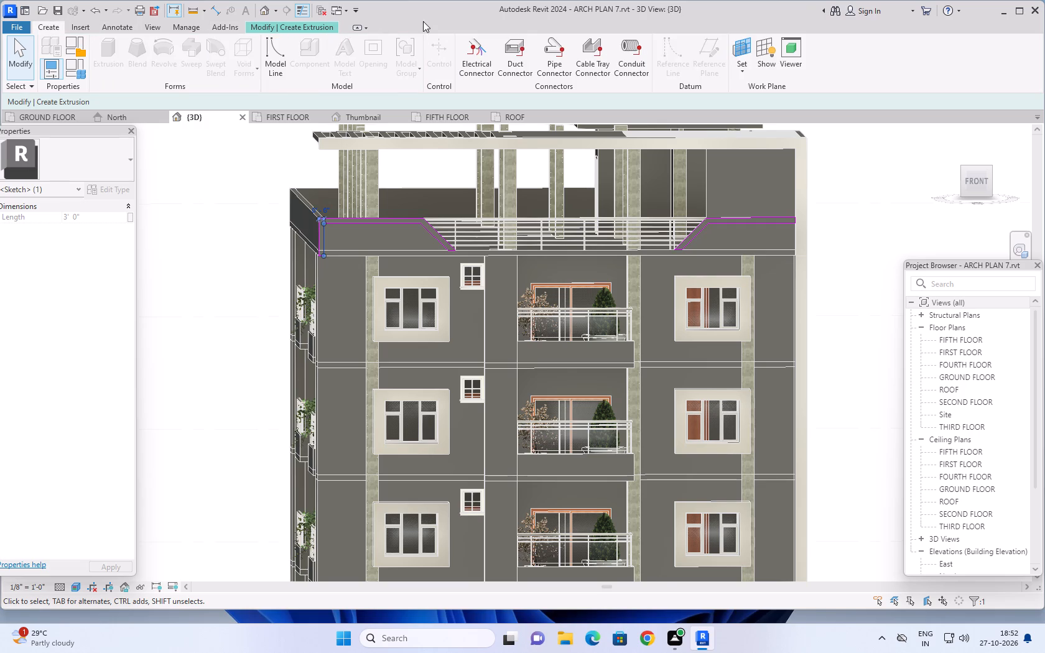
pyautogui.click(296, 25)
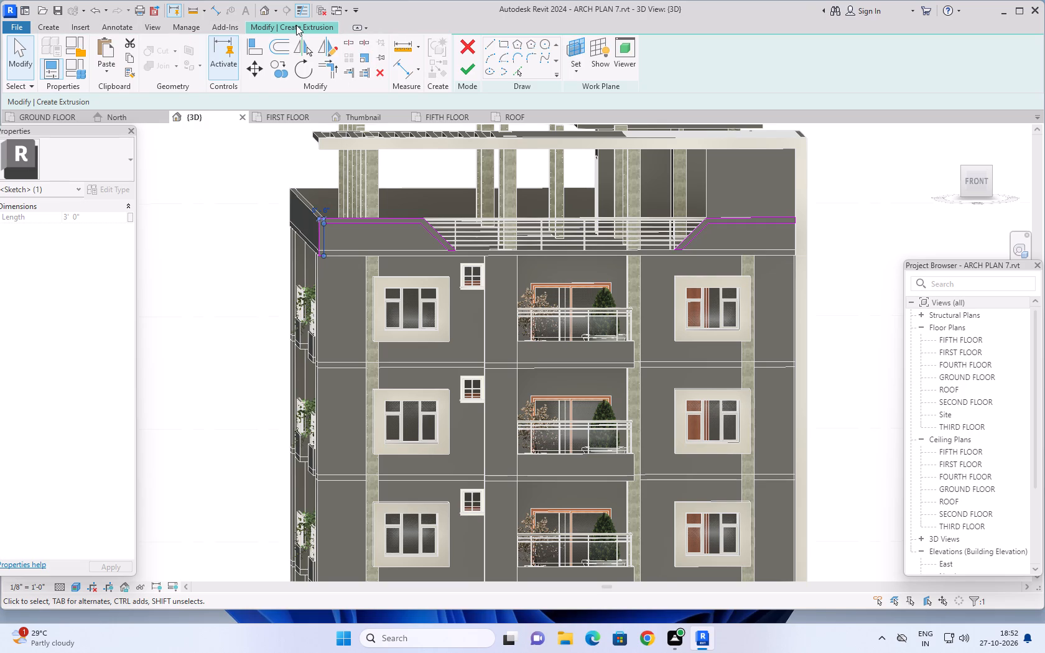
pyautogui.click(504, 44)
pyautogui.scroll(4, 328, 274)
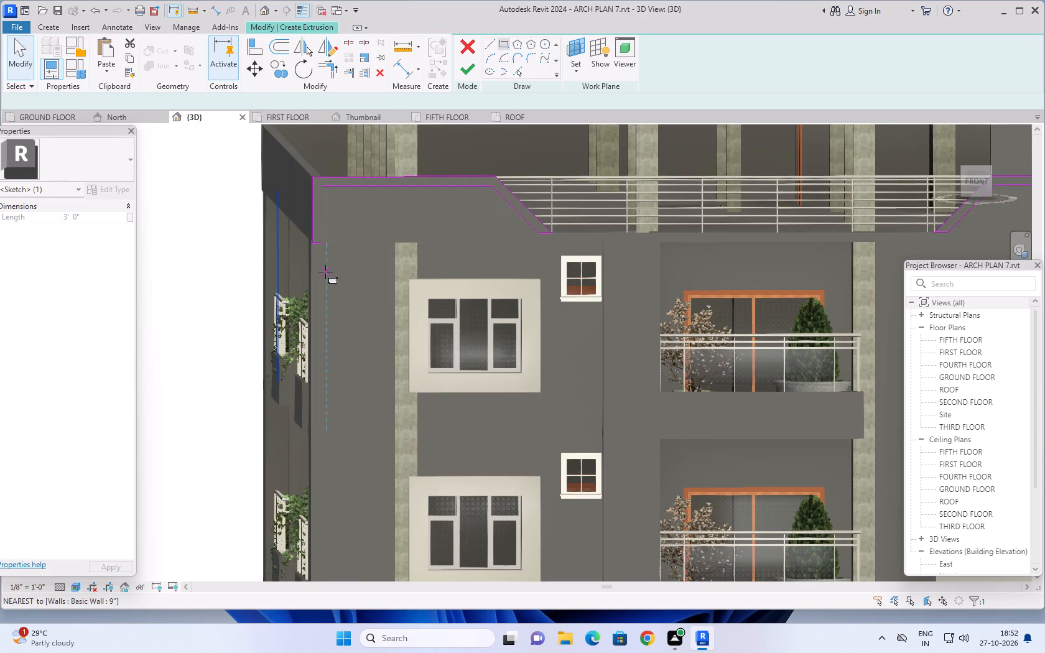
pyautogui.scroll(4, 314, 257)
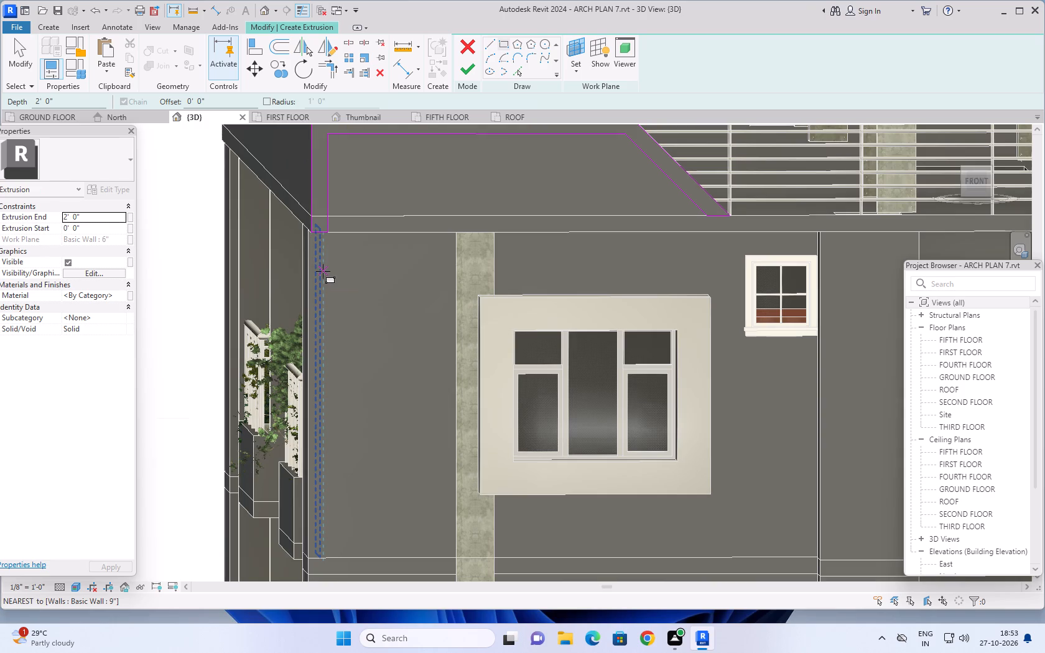
# Finish the sketch to generate the extrusion of the parapet bands and corner strip.
pyautogui.click(471, 63)
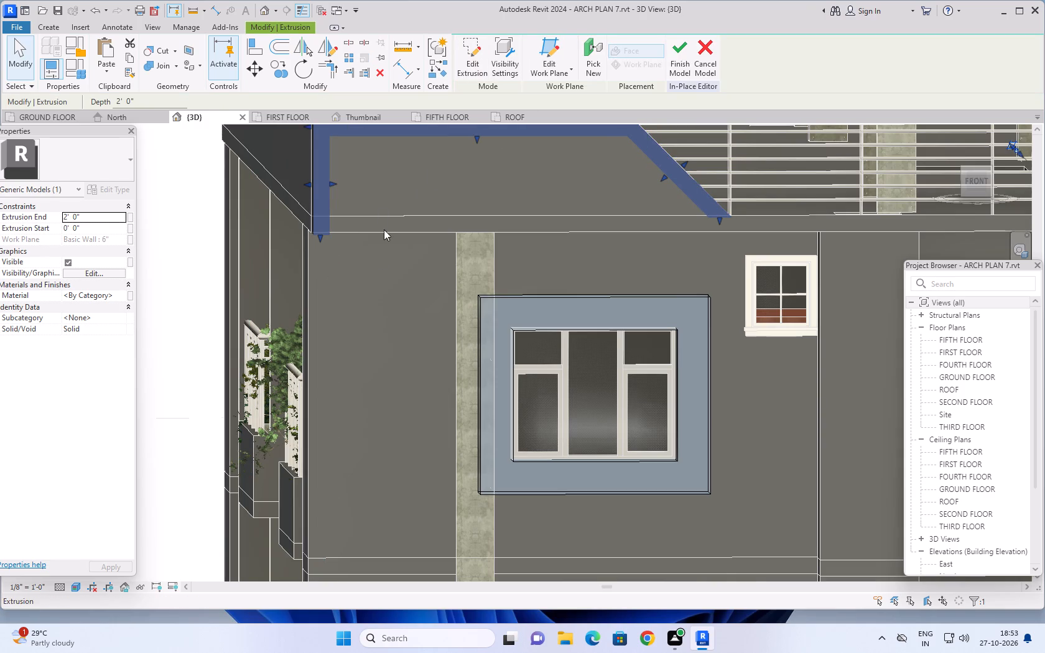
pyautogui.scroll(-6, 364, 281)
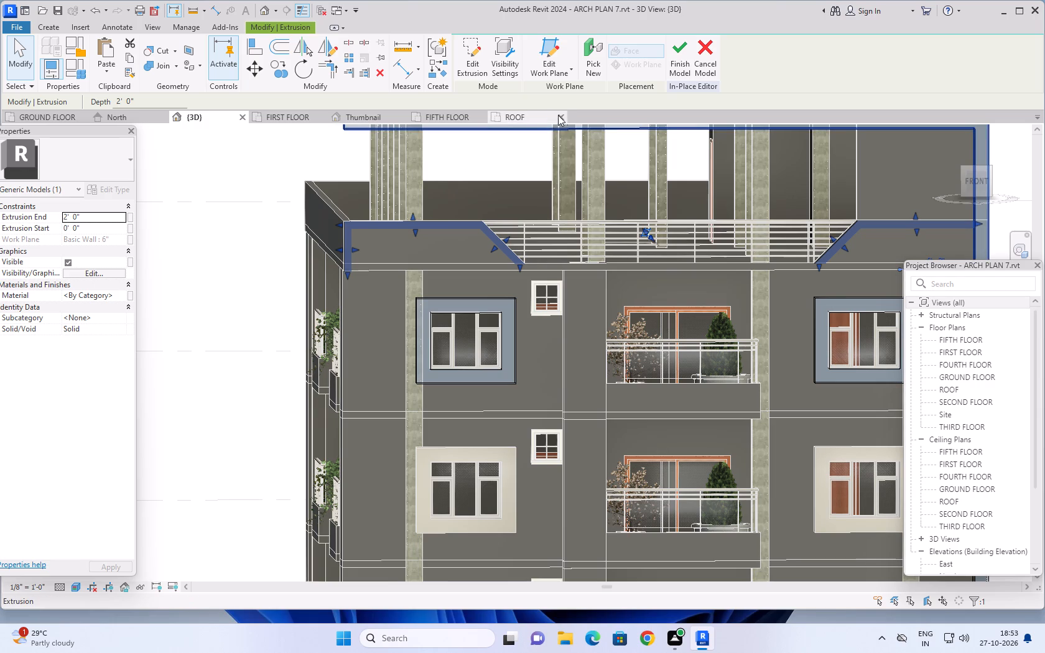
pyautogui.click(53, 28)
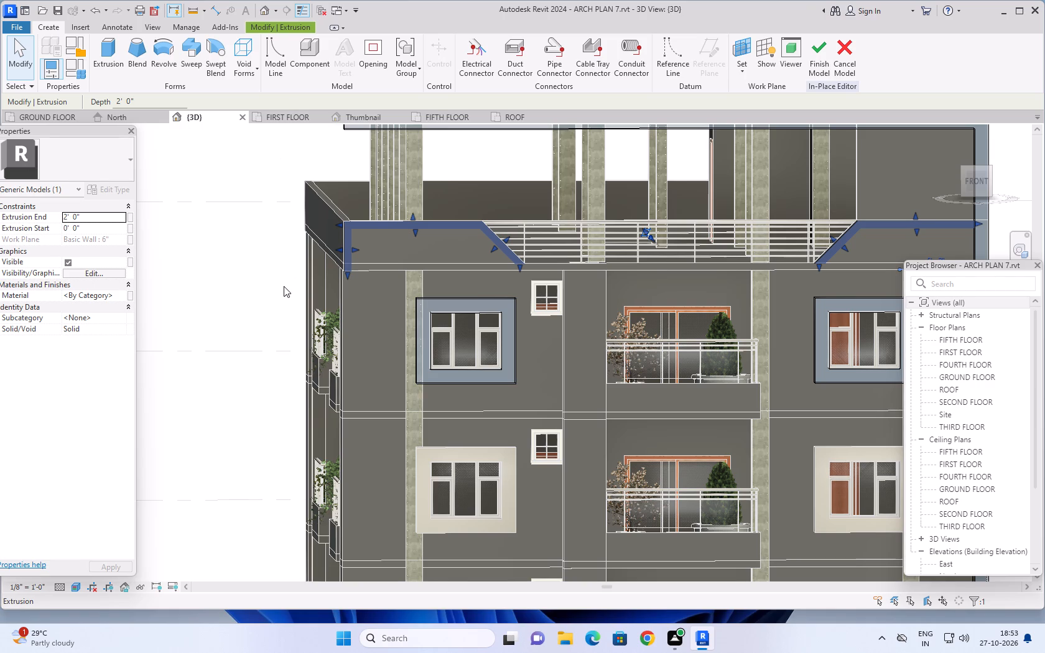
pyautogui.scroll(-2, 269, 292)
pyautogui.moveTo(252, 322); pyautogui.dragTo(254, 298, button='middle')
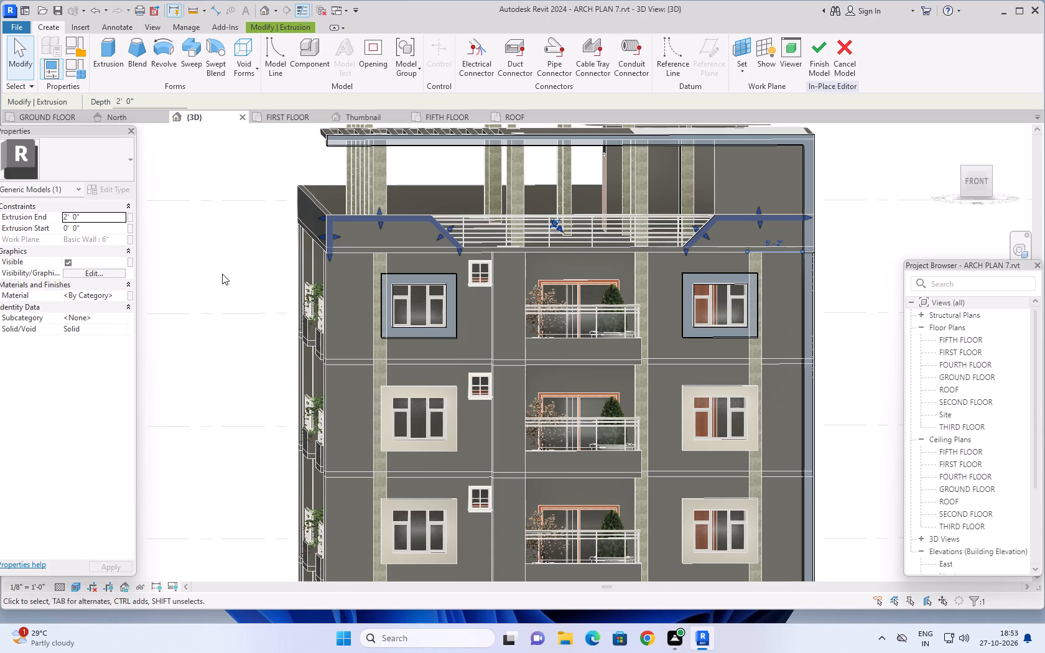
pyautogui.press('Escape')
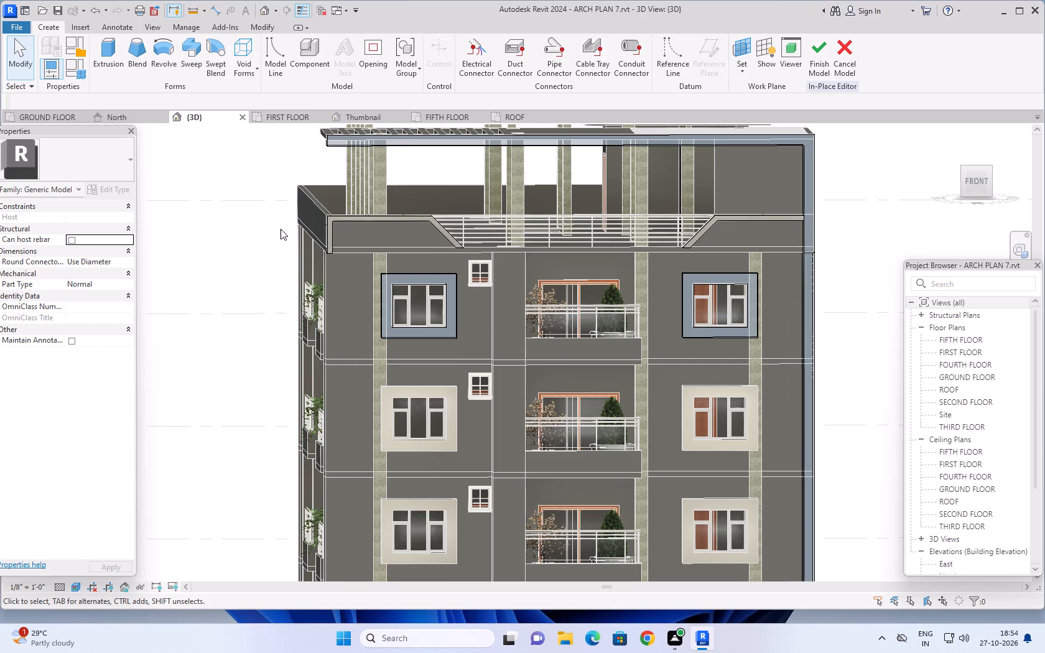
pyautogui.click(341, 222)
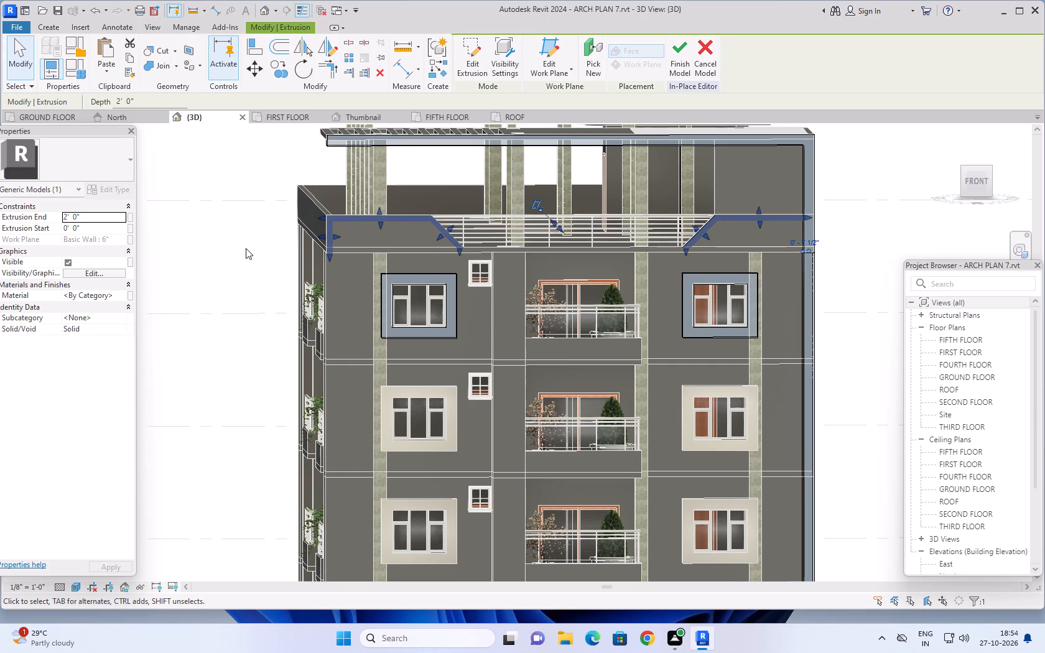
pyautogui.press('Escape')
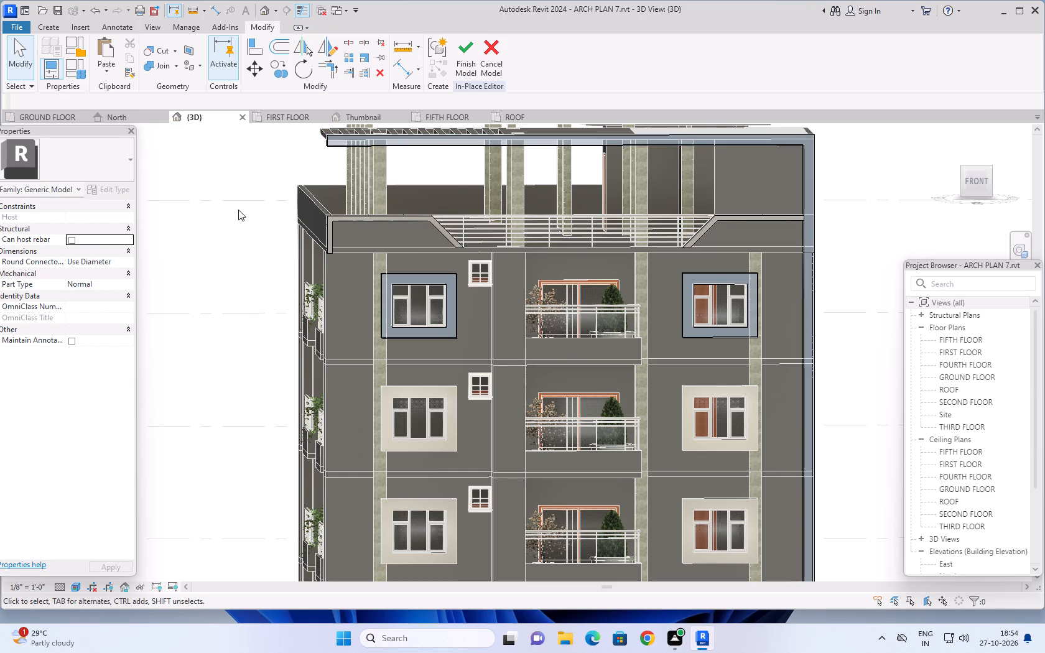
# Start a new extrusion sketch within the in-place facade model.
pyautogui.click(49, 25)
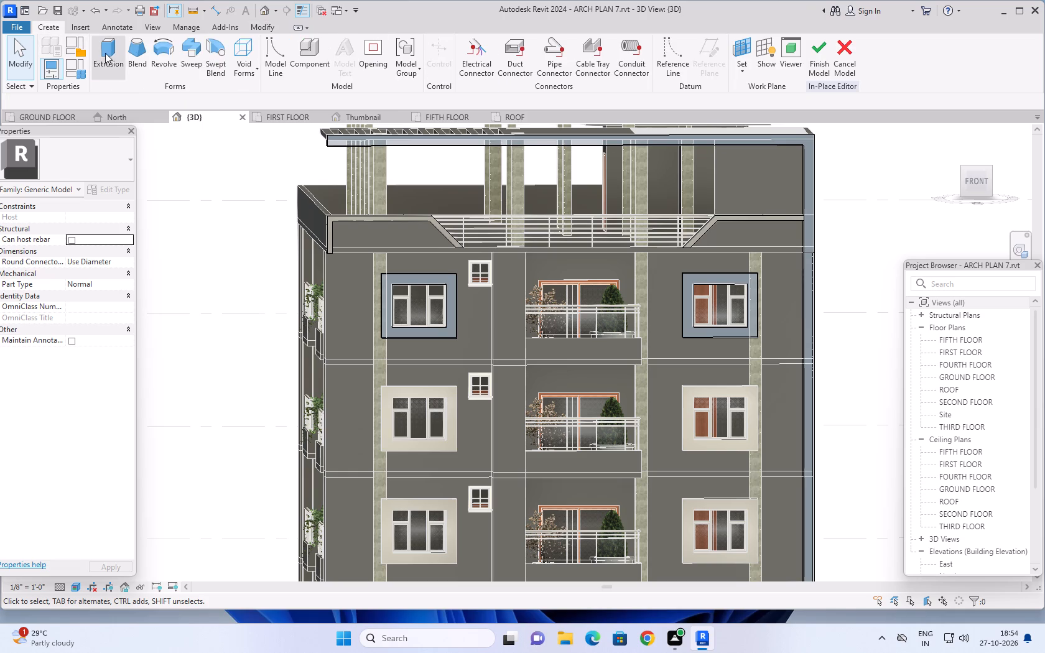
pyautogui.click(109, 53)
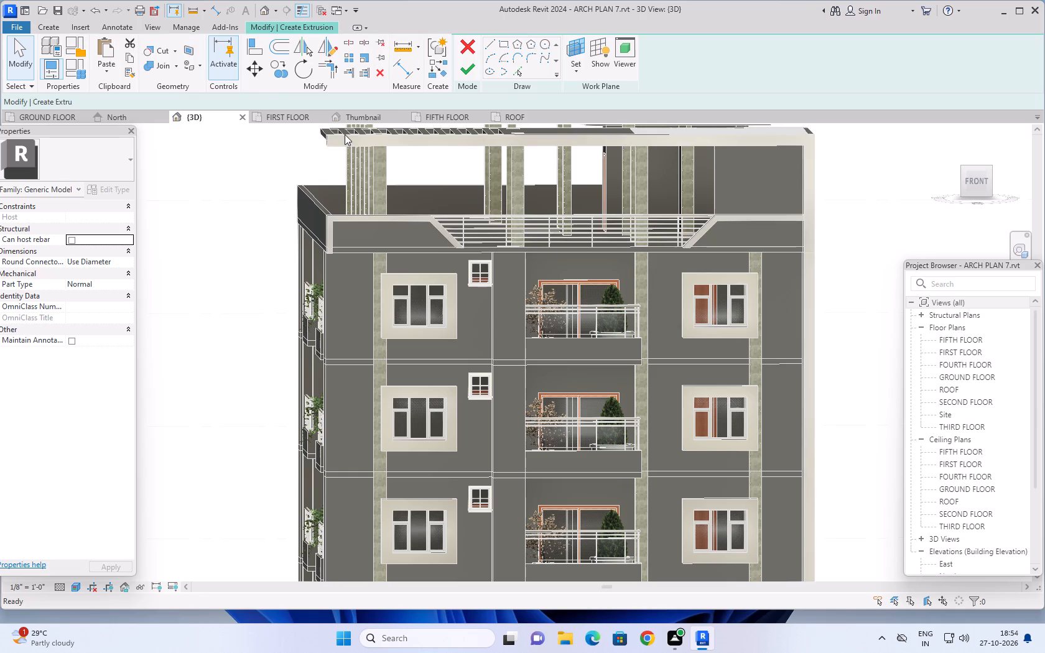
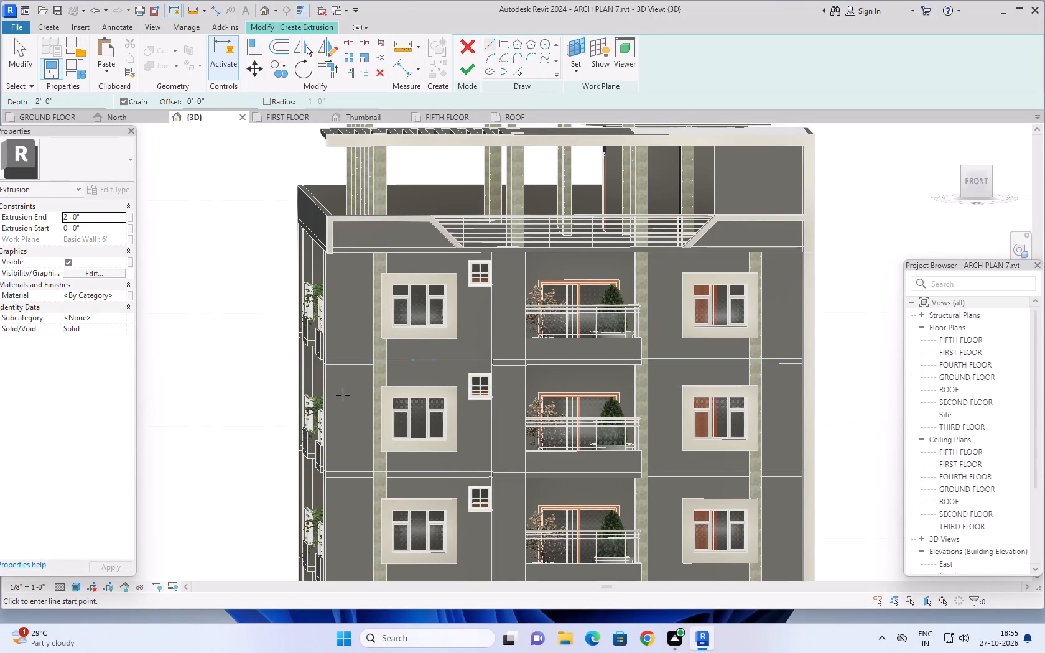
# Set the sketch work plane to the front face of the 9" wall beside the outer corner, below the parapet.
pyautogui.scroll(-1, 800, 394)
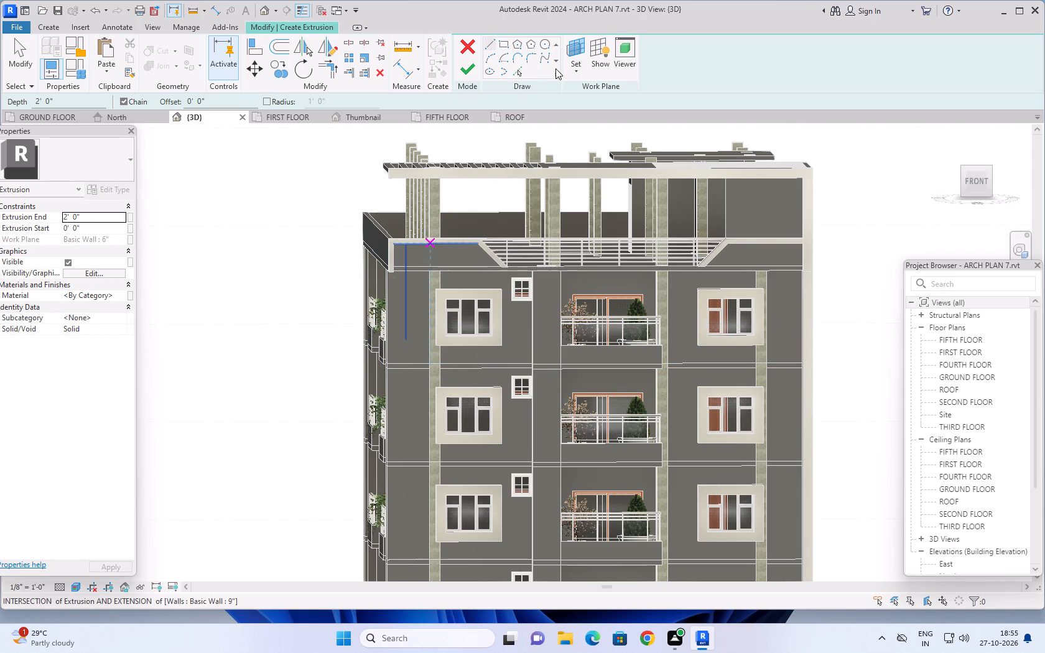
pyautogui.click(576, 69)
pyautogui.click(593, 120)
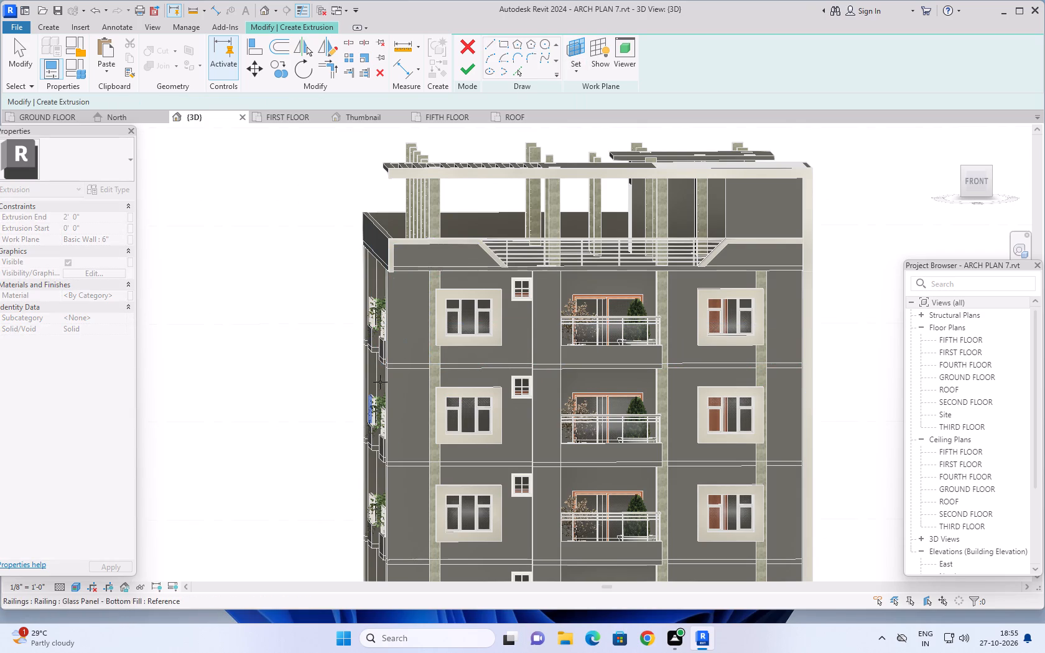
pyautogui.scroll(5, 397, 360)
pyautogui.click(403, 353)
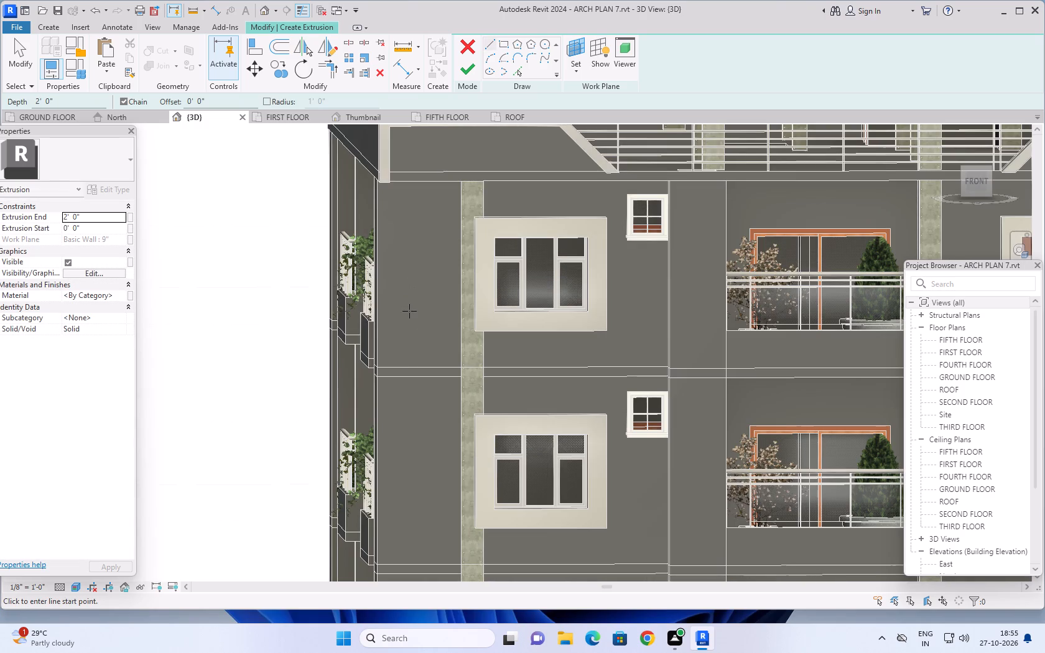
# Sketch a vertical rectangle about 9" wide and 42' tall along the wall's outer corner, from below the parapet to the lowest floor slab's underside.
pyautogui.keyDown('shift'); pyautogui.moveTo(409, 311); pyautogui.dragTo(414, 259, button='middle'); pyautogui.keyUp('shift')
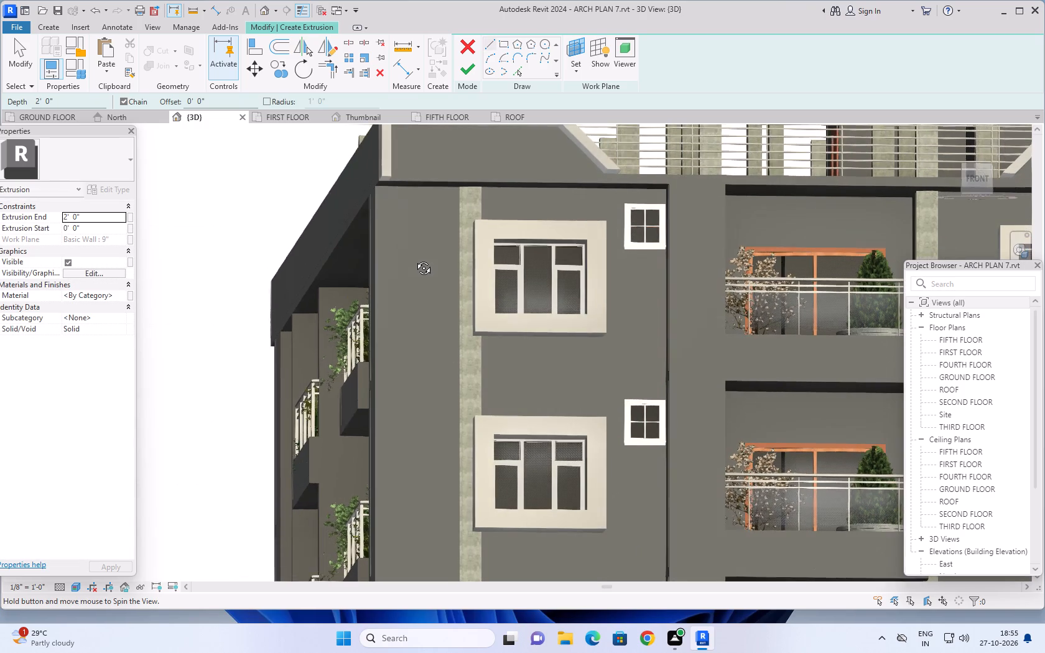
pyautogui.keyDown('shift'); pyautogui.moveTo(414, 259); pyautogui.dragTo(414, 262, button='middle'); pyautogui.keyUp('shift')
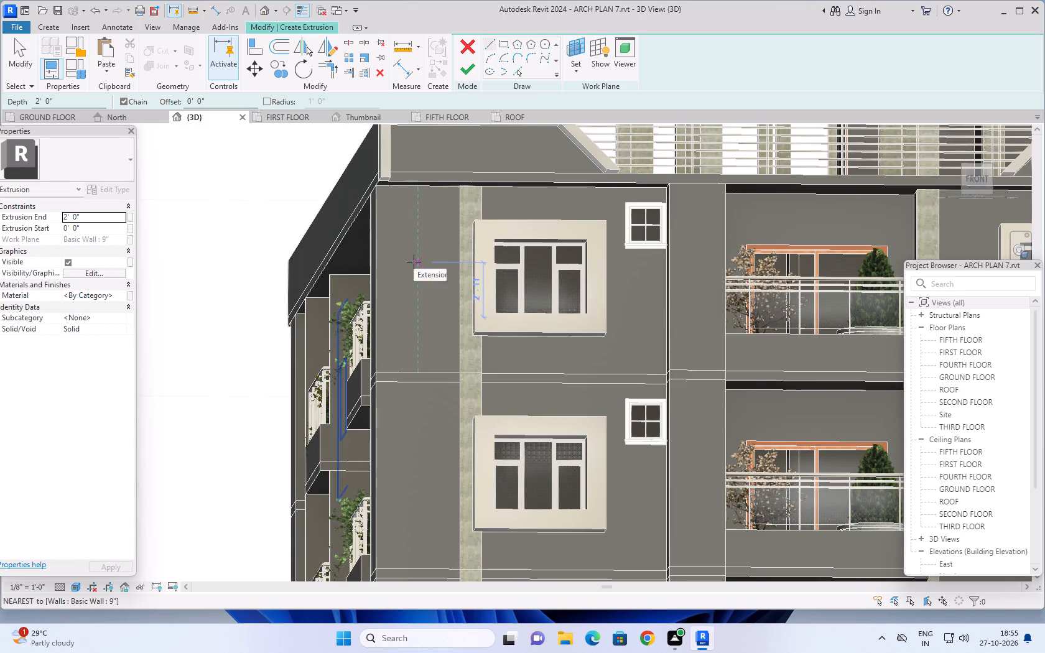
pyautogui.click(503, 43)
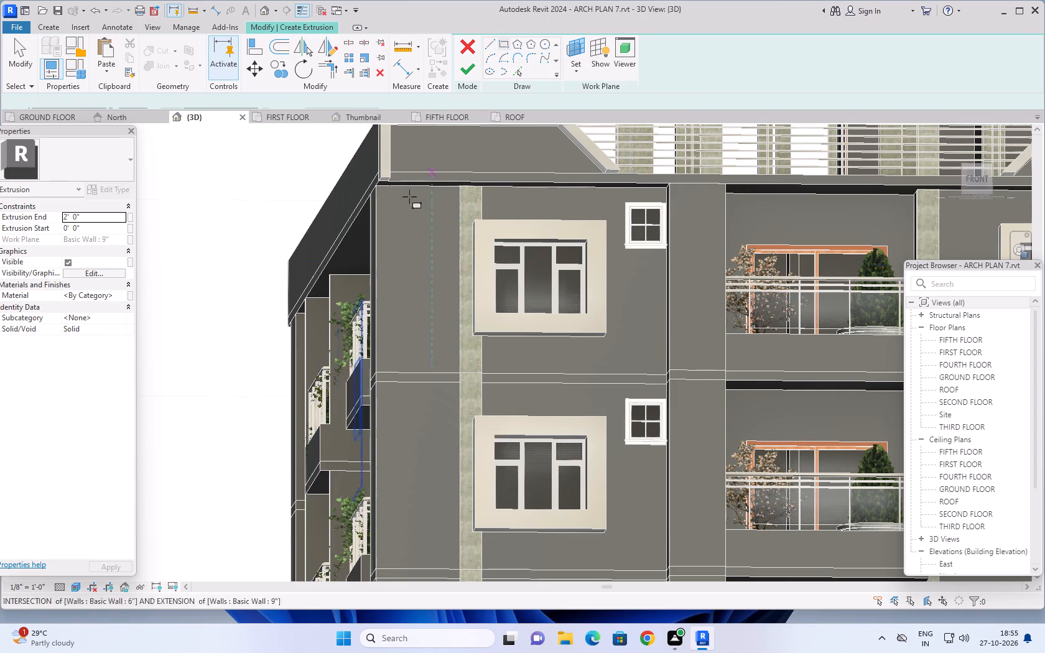
pyautogui.scroll(4, 379, 190)
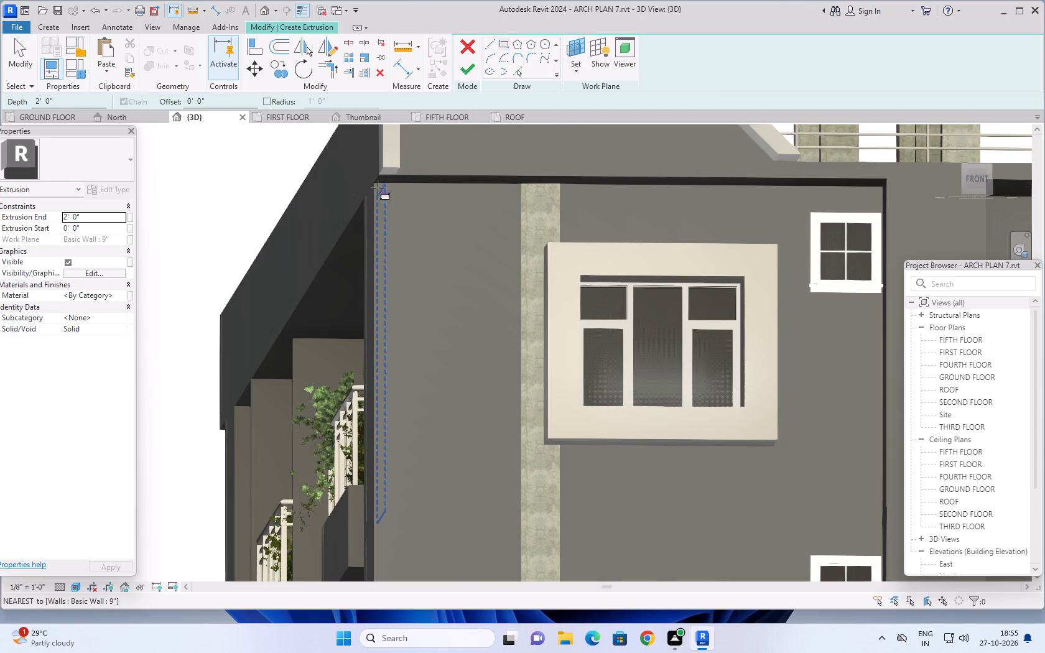
pyautogui.click(378, 186)
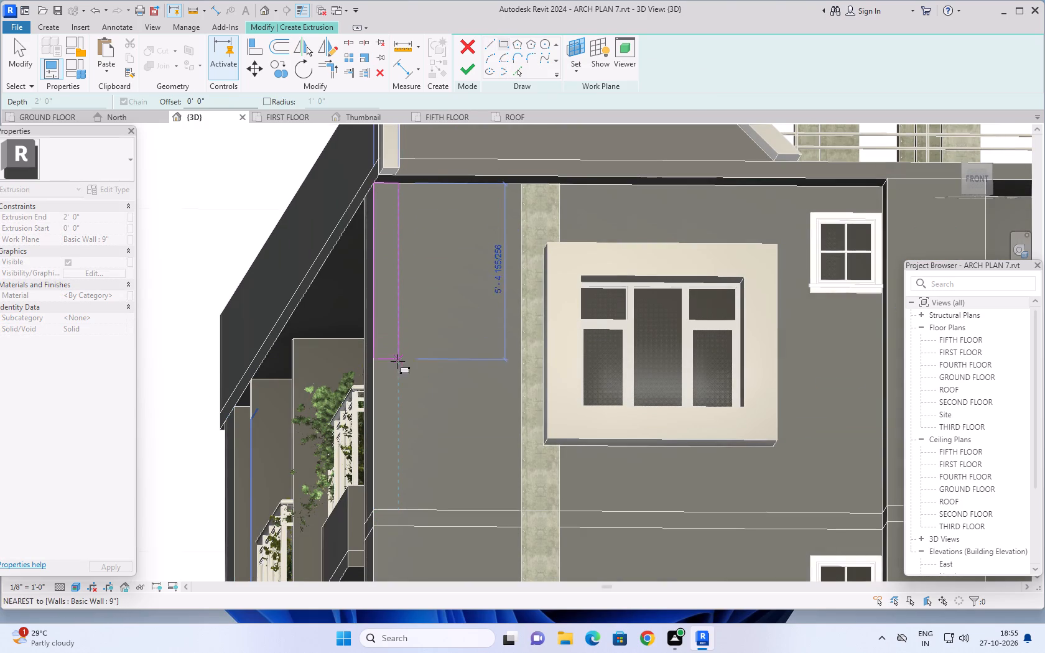
pyautogui.scroll(-3, 397, 377)
pyautogui.scroll(-1, 391, 435)
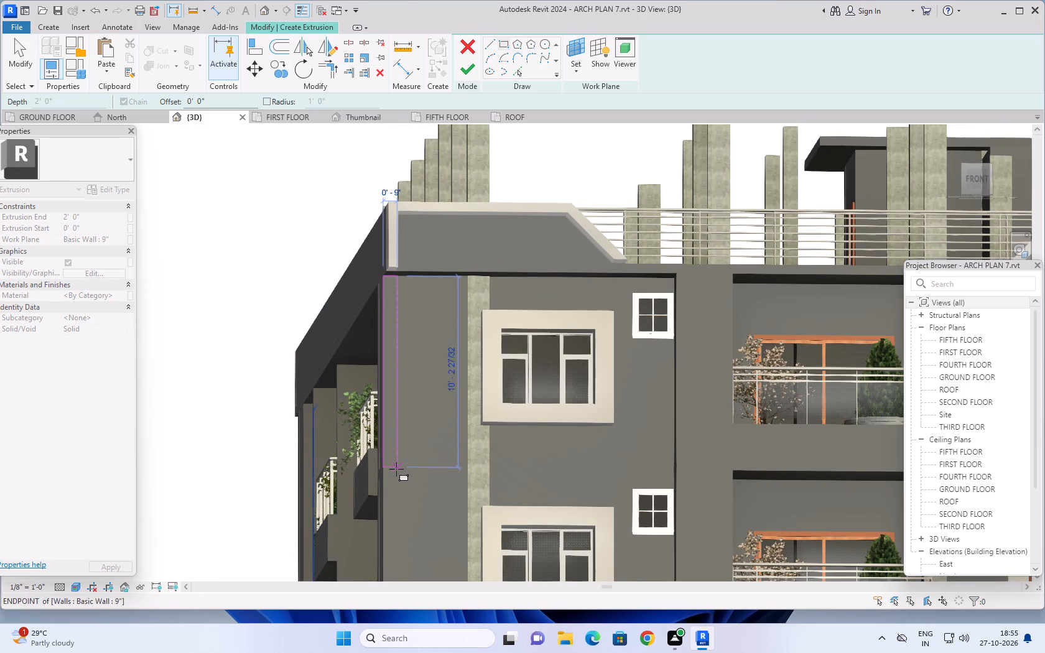
pyautogui.keyDown('shift'); pyautogui.moveTo(394, 472); pyautogui.dragTo(386, 453, button='middle'); pyautogui.keyUp('shift')
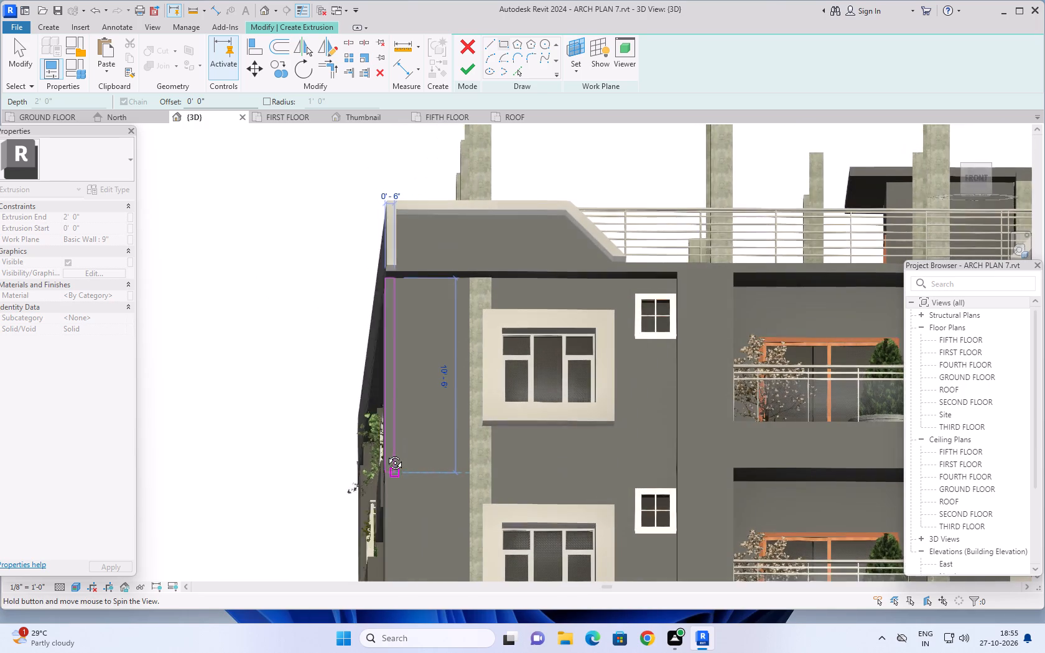
pyautogui.keyDown('shift'); pyautogui.moveTo(386, 453); pyautogui.dragTo(388, 483, button='middle'); pyautogui.keyUp('shift')
pyautogui.scroll(-4, 395, 477)
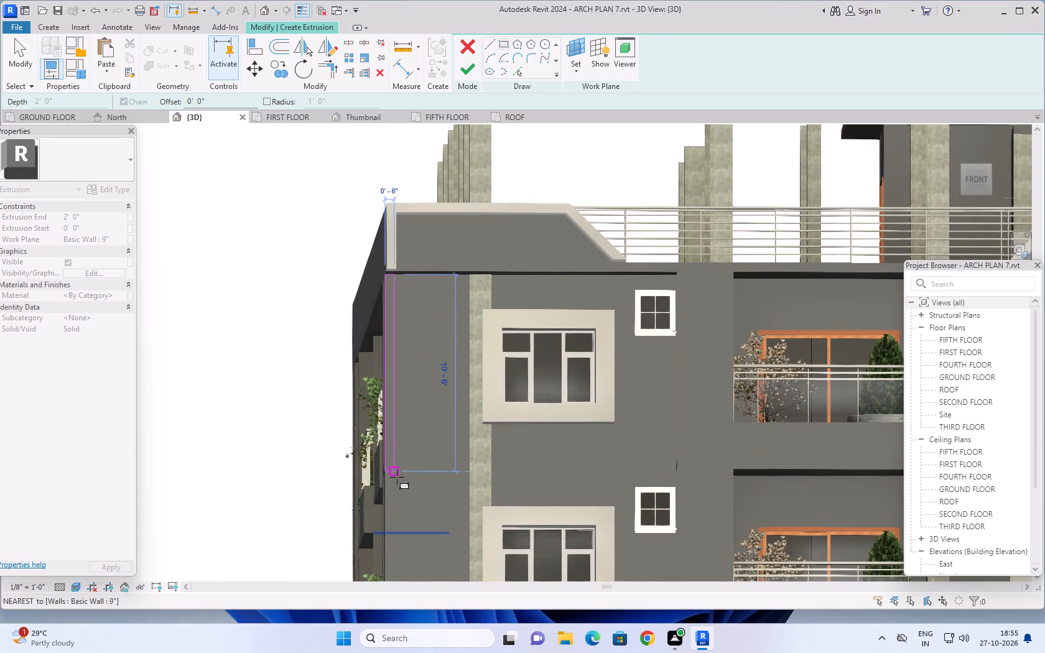
pyautogui.scroll(-3, 397, 477)
pyautogui.moveTo(401, 484); pyautogui.dragTo(411, 359, button='middle')
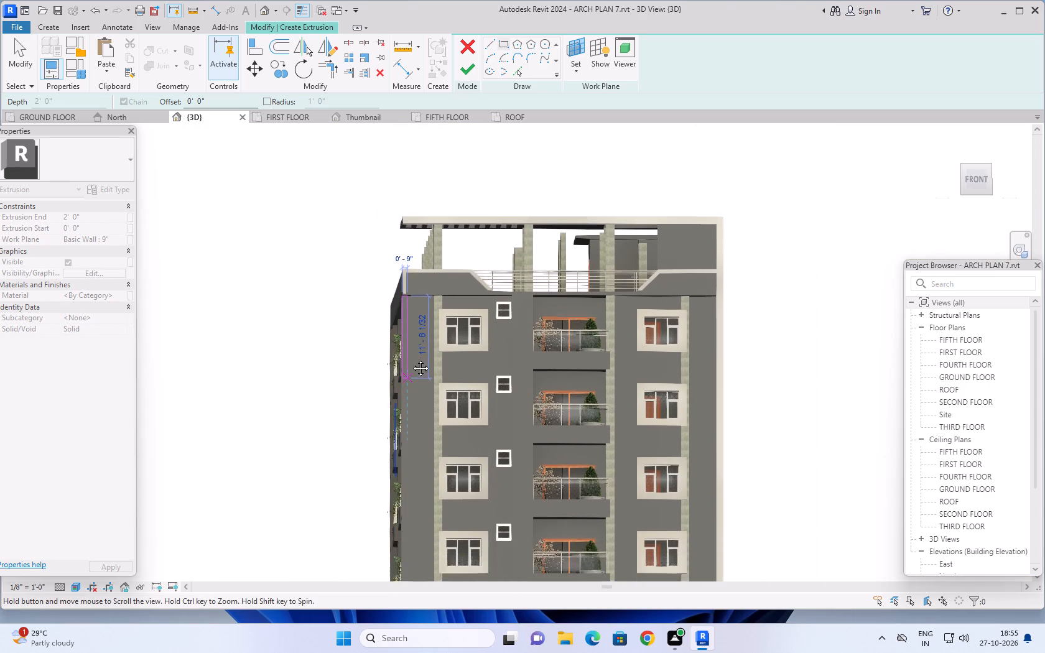
pyautogui.moveTo(411, 359); pyautogui.dragTo(419, 293, button='middle')
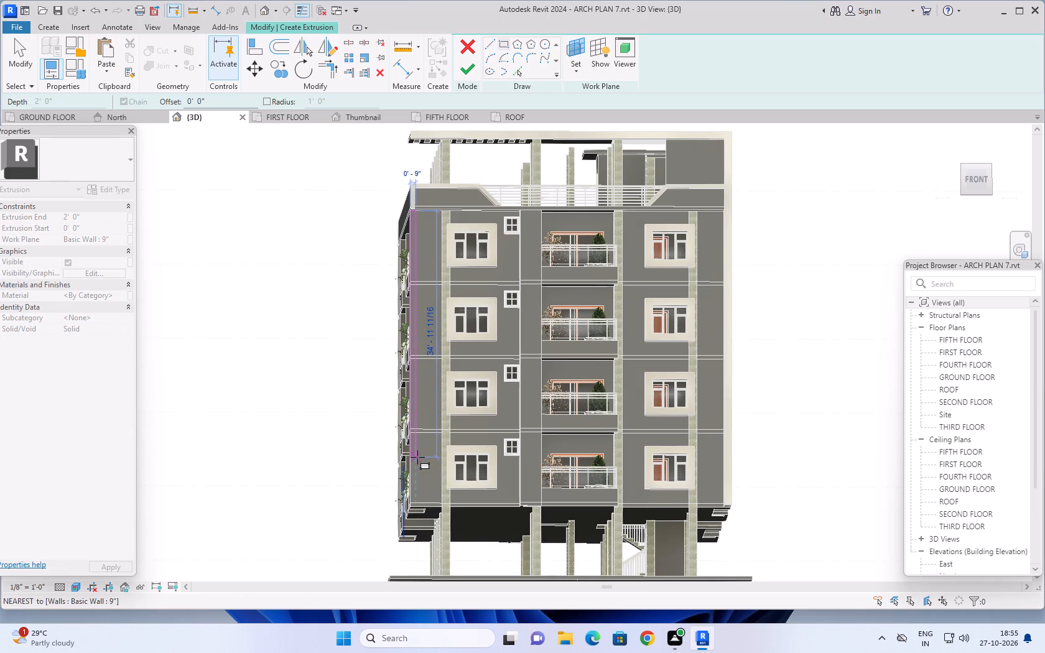
pyautogui.moveTo(425, 443); pyautogui.dragTo(424, 499, button='middle')
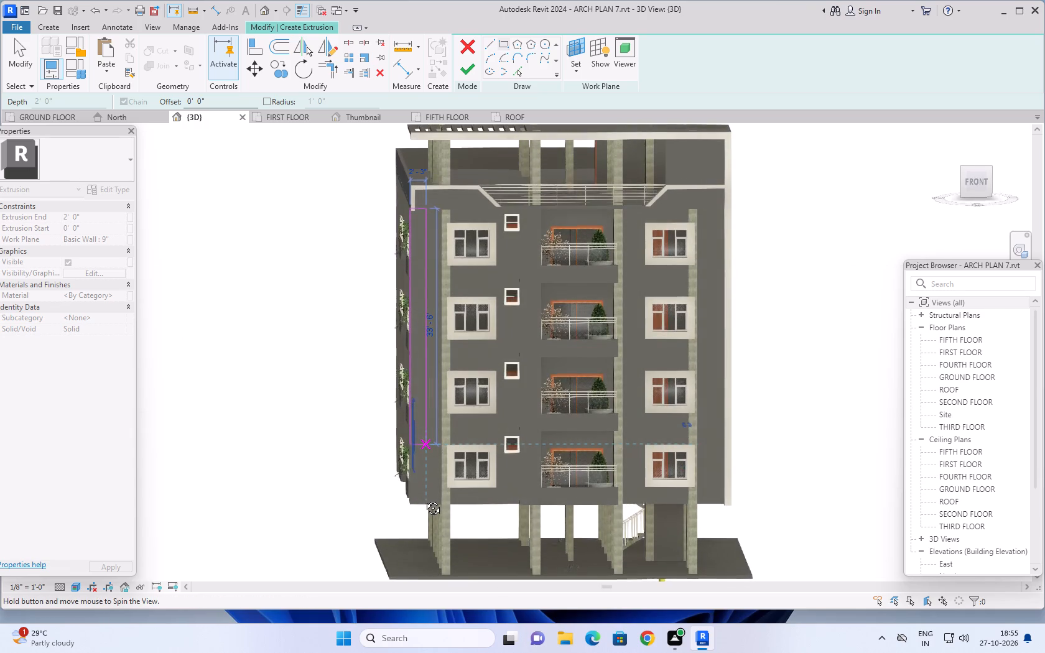
pyautogui.moveTo(424, 499); pyautogui.dragTo(424, 500, button='middle')
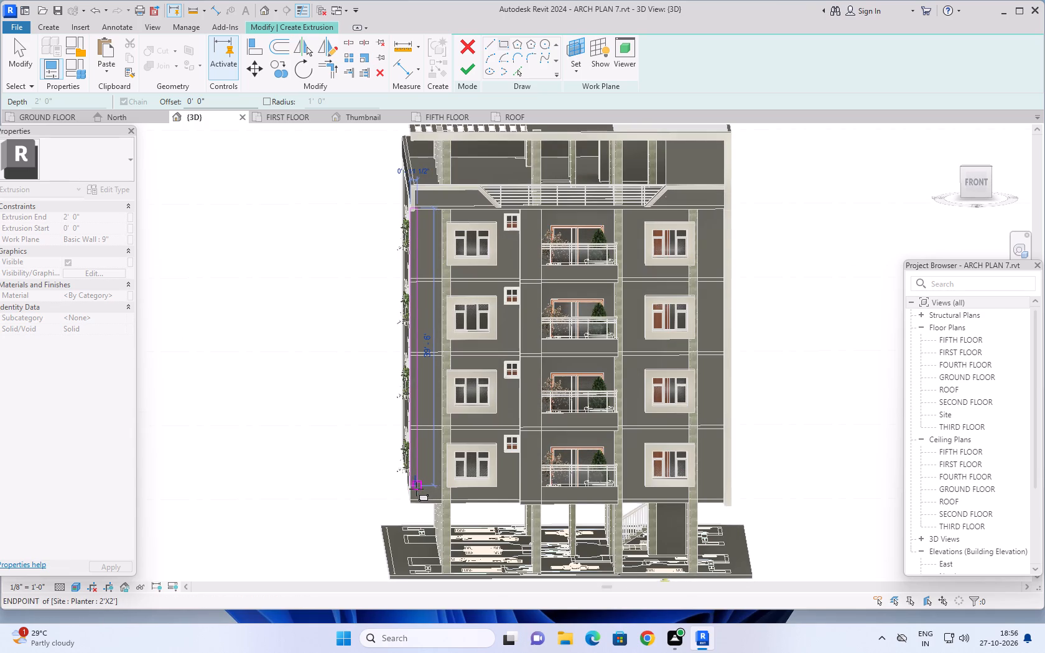
pyautogui.scroll(9, 416, 493)
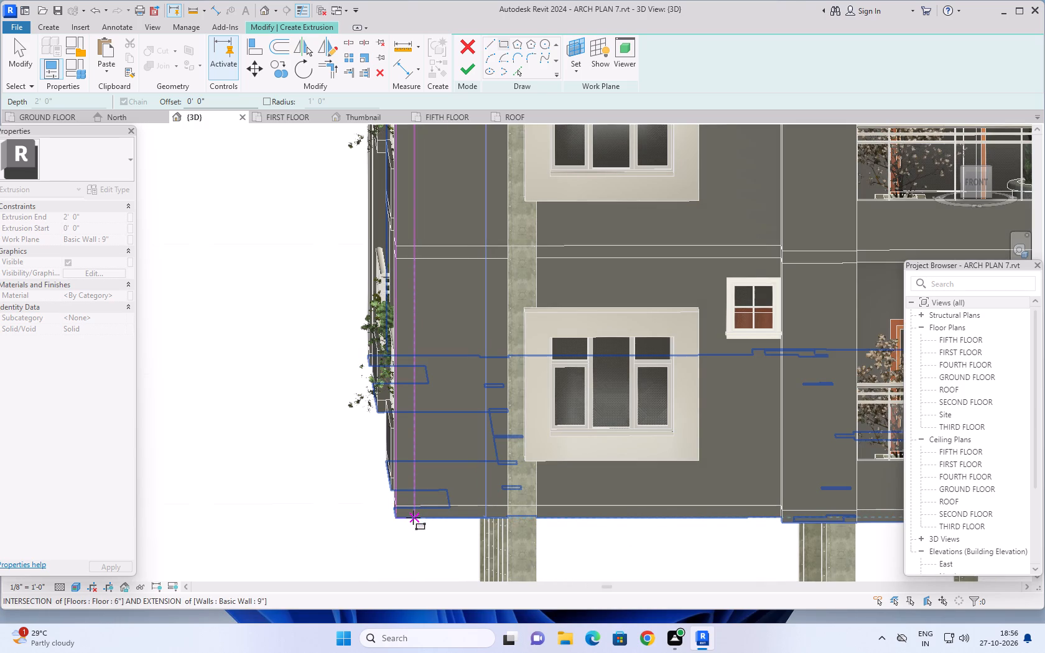
pyautogui.click(413, 517)
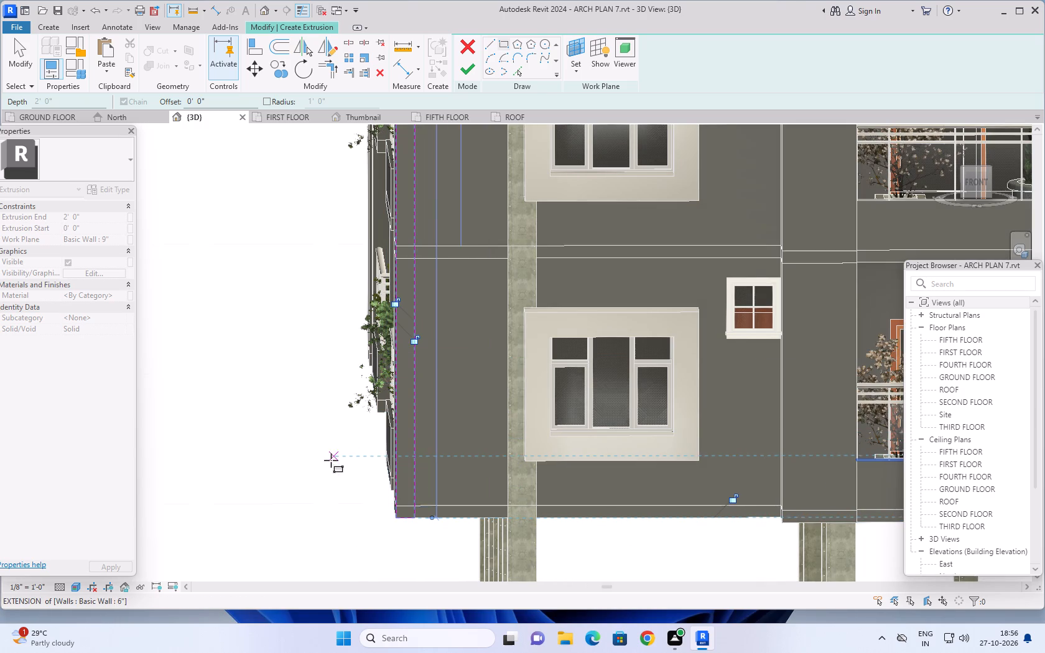
pyautogui.press('Escape')
pyautogui.press('Escape')
pyautogui.press('Escape')
pyautogui.press('Escape')
pyautogui.press('Escape')
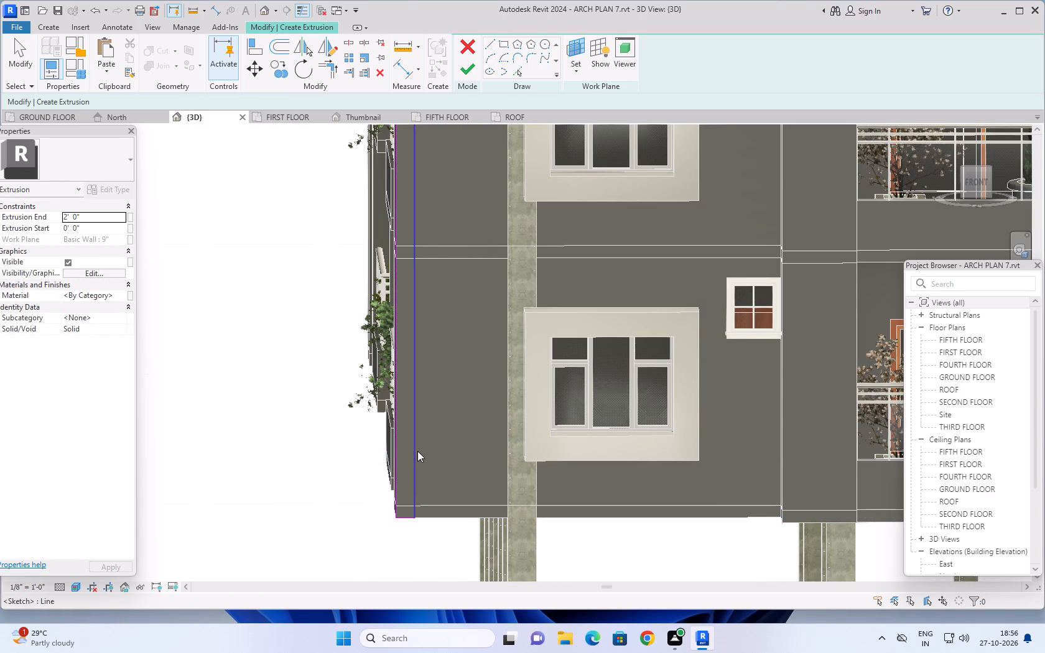
pyautogui.press('Escape')
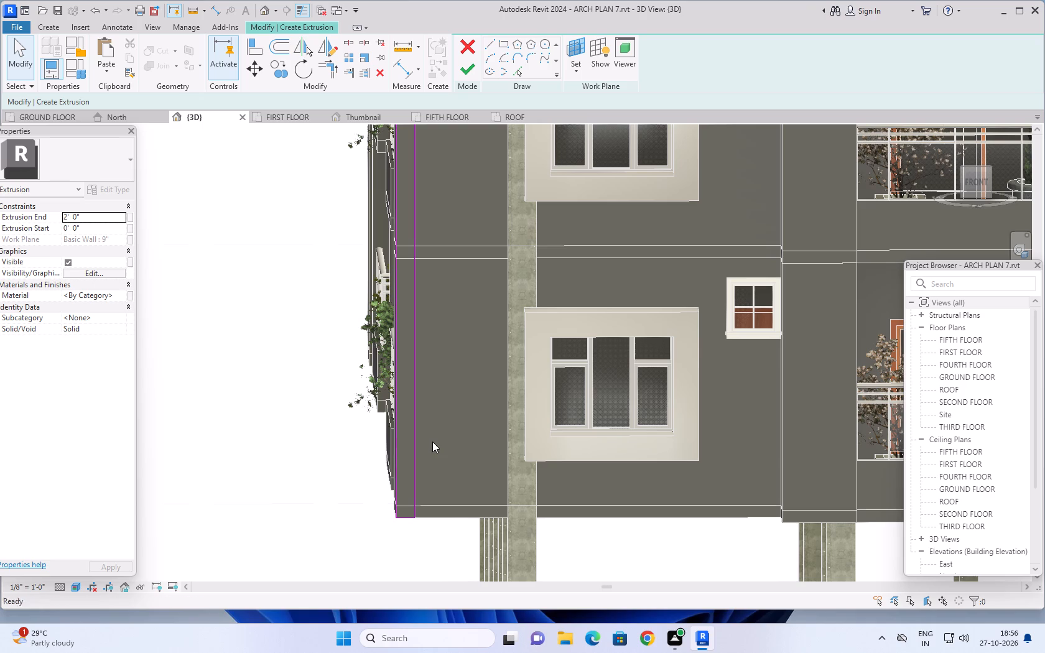
pyautogui.press('Escape')
pyautogui.press('Escape')
# Set the width of the tall corner rectangle to 6" by moving its inner vertical line.
pyautogui.click(416, 440)
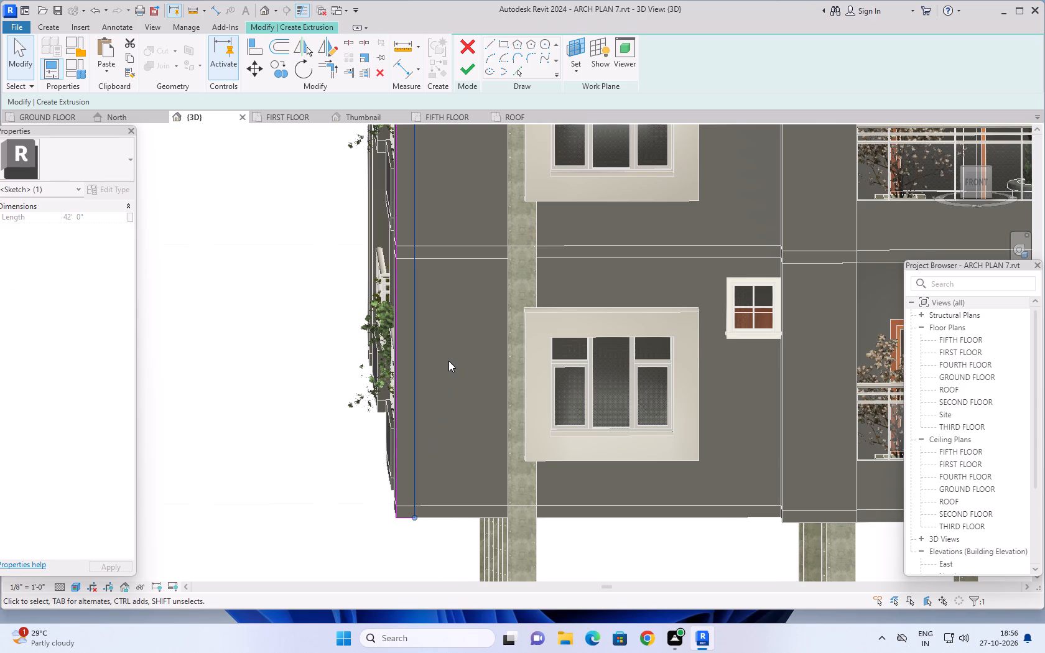
pyautogui.scroll(-4, 449, 358)
pyautogui.scroll(-1, 457, 184)
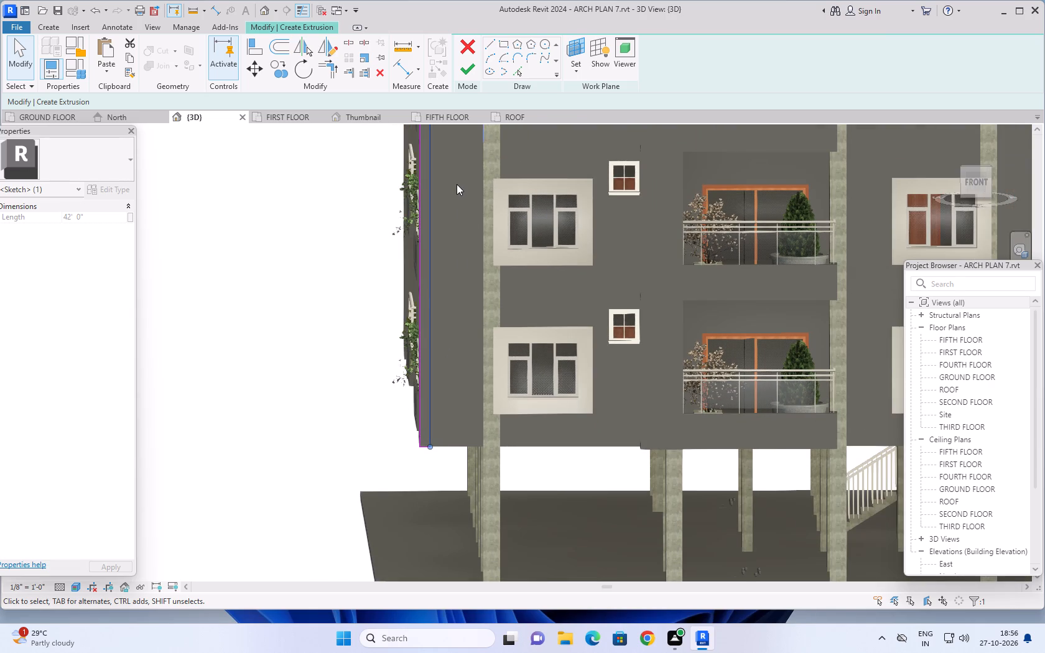
pyautogui.scroll(-1, 457, 184)
pyautogui.moveTo(459, 173); pyautogui.dragTo(467, 307, button='middle')
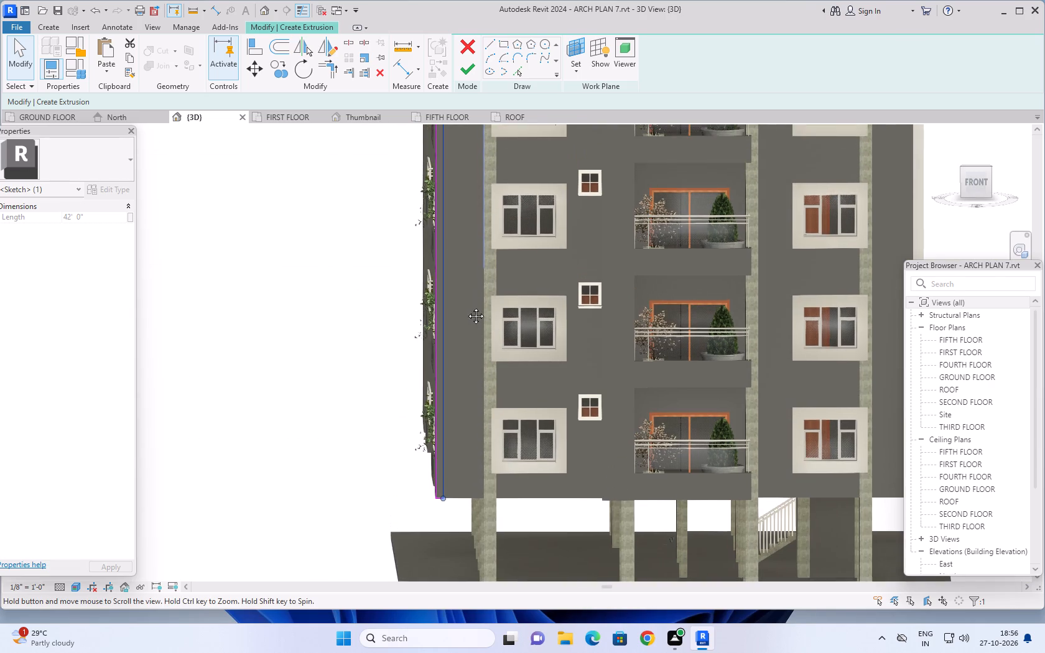
pyautogui.moveTo(467, 307); pyautogui.dragTo(468, 371, button='middle')
pyautogui.moveTo(468, 214); pyautogui.dragTo(481, 307, button='middle')
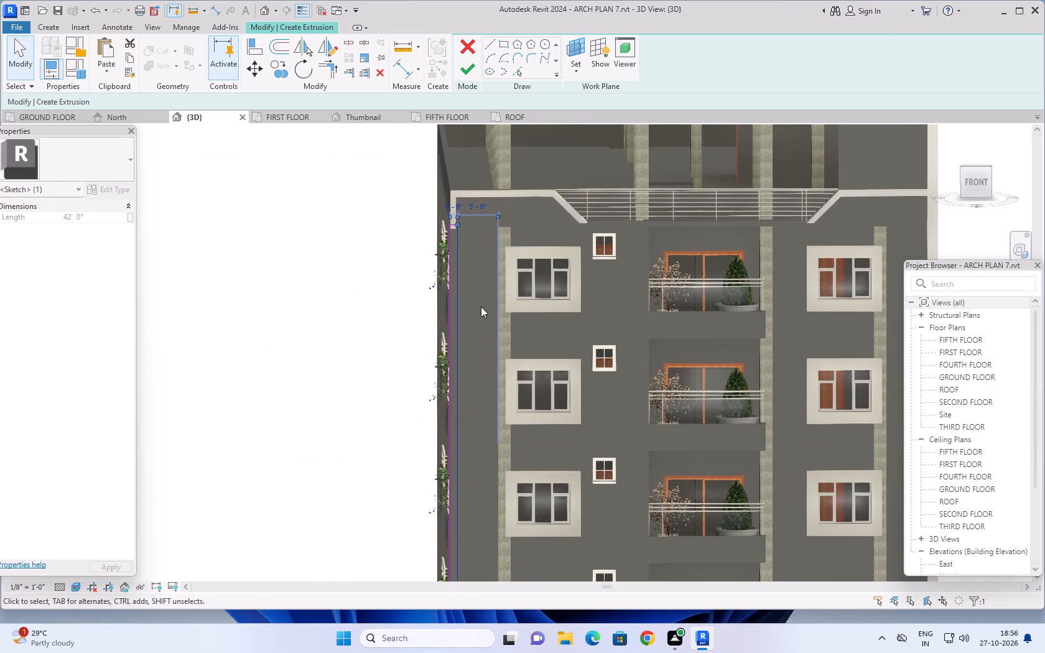
pyautogui.scroll(11, 444, 198)
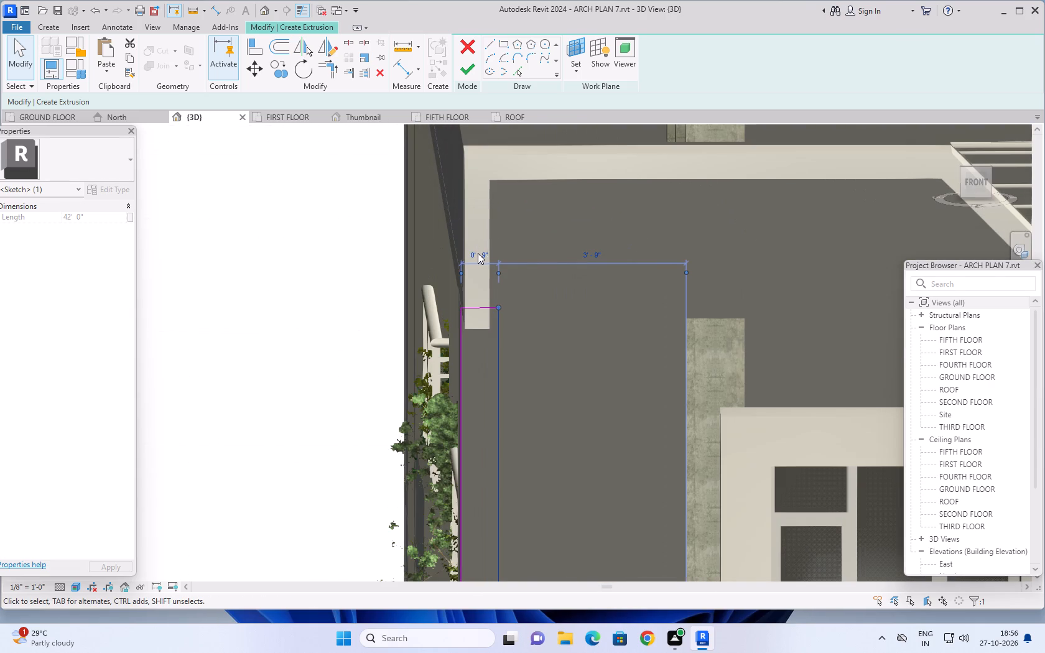
pyautogui.click(481, 252)
pyautogui.press('6')
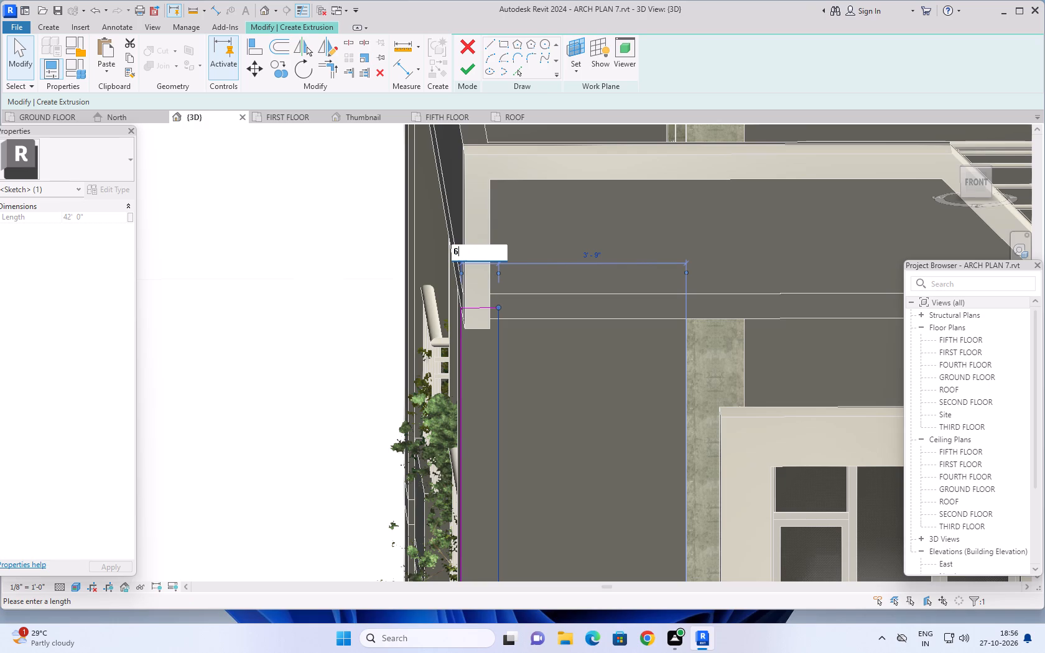
pyautogui.hotkey('shift', '"')
pyautogui.press('Return')
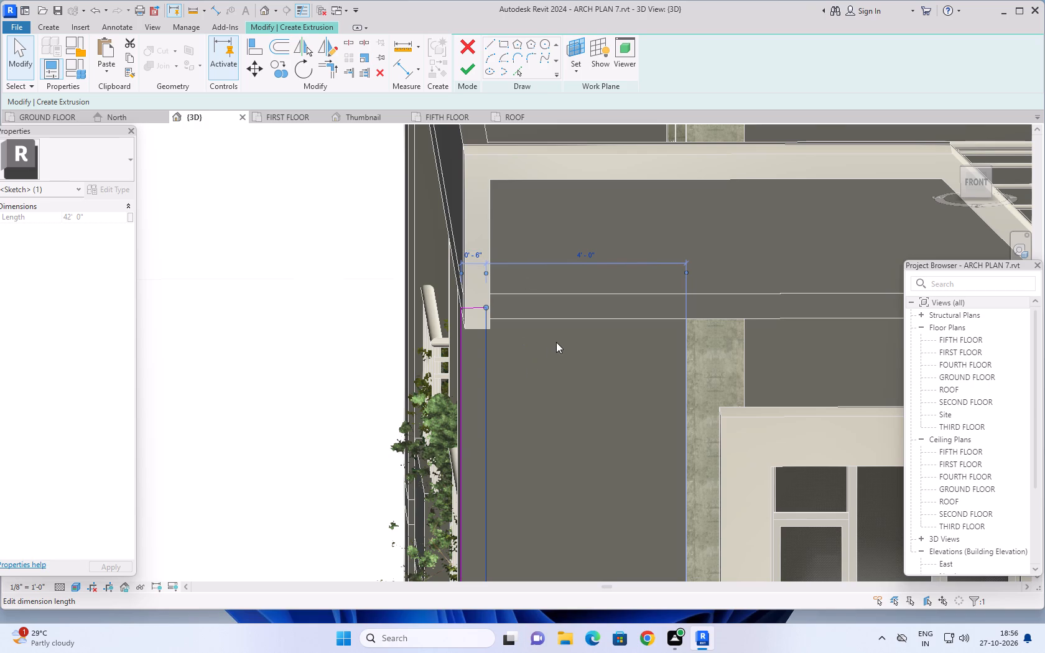
# Finish the sketch to generate the vertical corner strip with a 2' 0" extrusion depth.
pyautogui.scroll(-2, 258, 320)
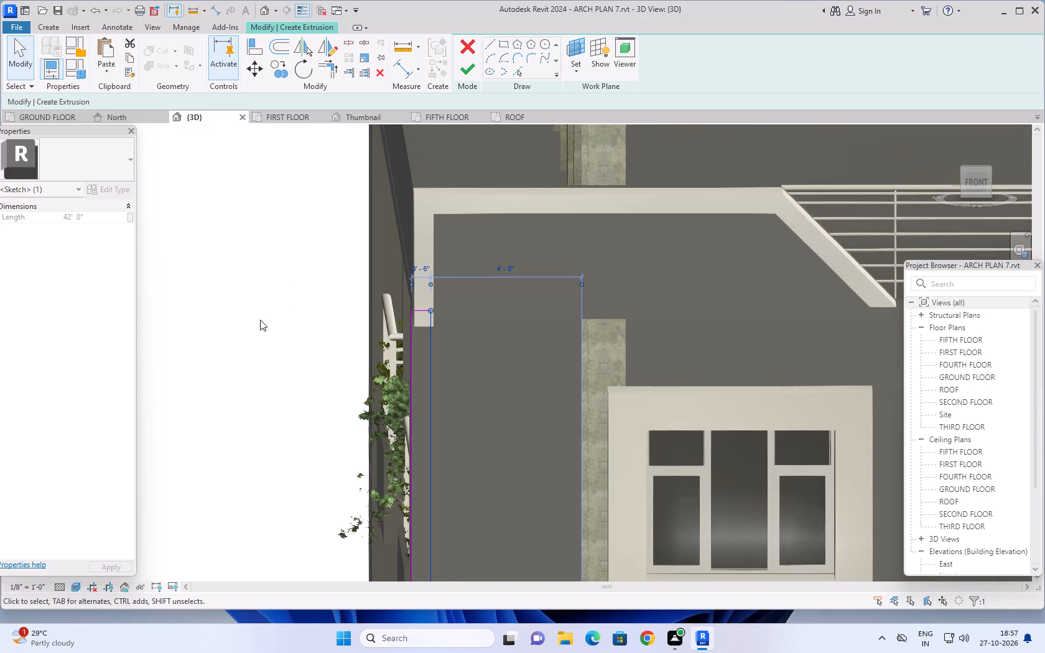
pyautogui.scroll(-1, 260, 320)
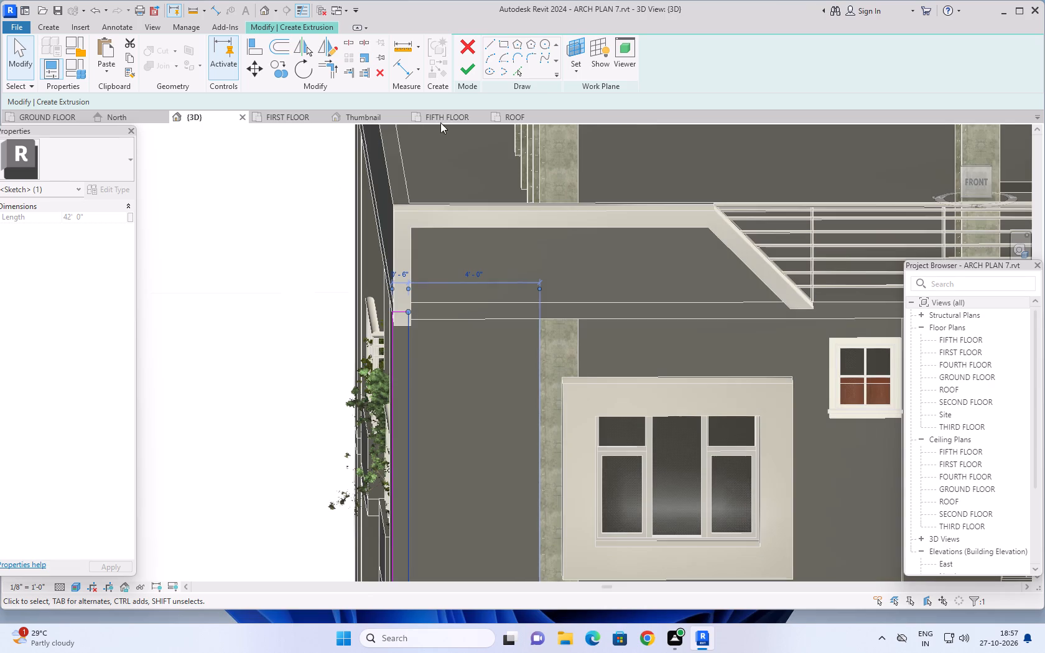
pyautogui.click(468, 70)
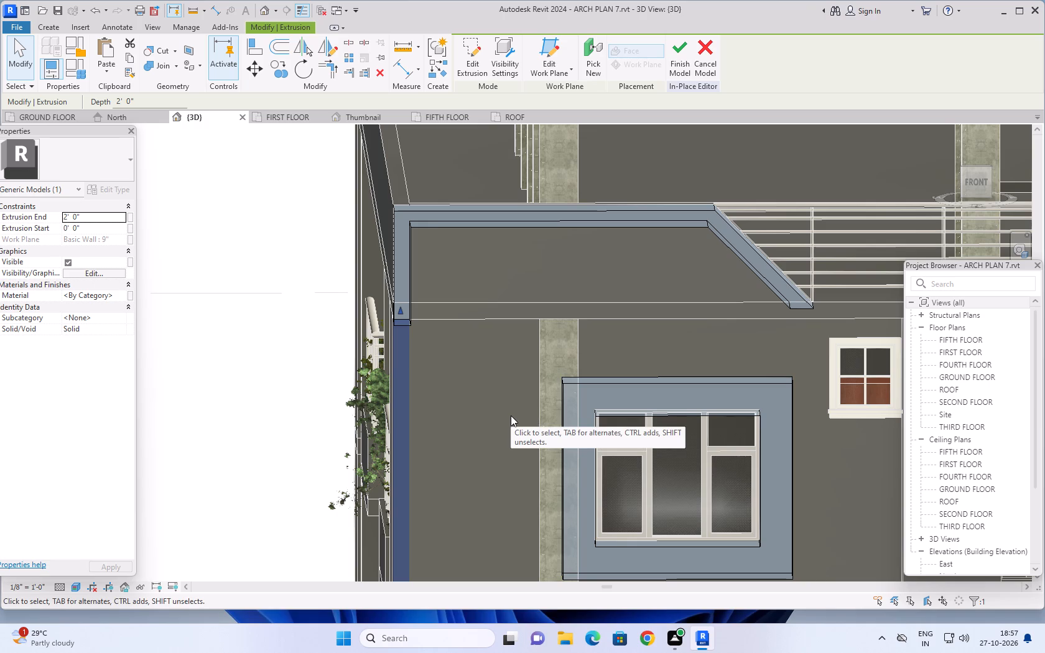
# Align the front face of the vertical corner strip flush with the front face of the parapet band above it.
pyautogui.scroll(-1, 540, 410)
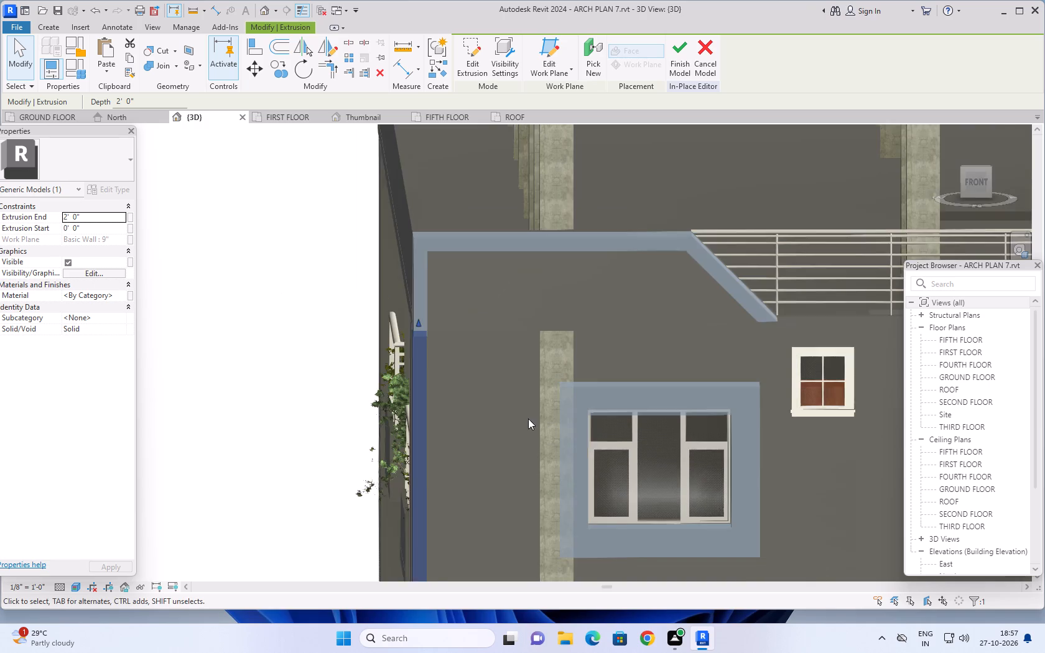
pyautogui.scroll(-4, 528, 419)
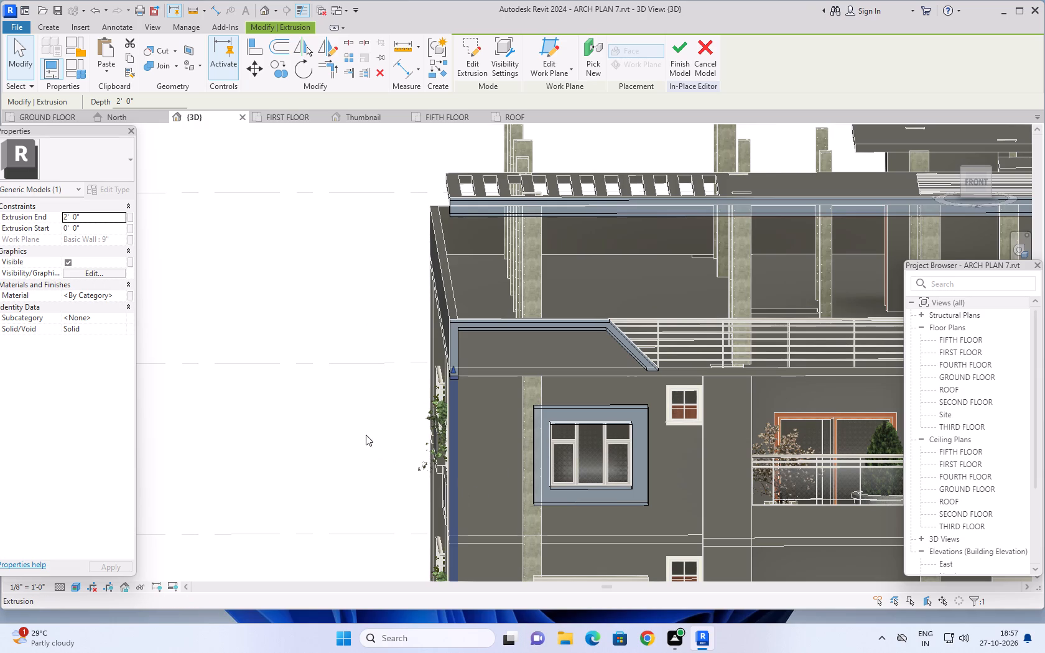
pyautogui.keyDown('shift'); pyautogui.moveTo(365, 429); pyautogui.dragTo(438, 448, button='middle'); pyautogui.keyUp('shift')
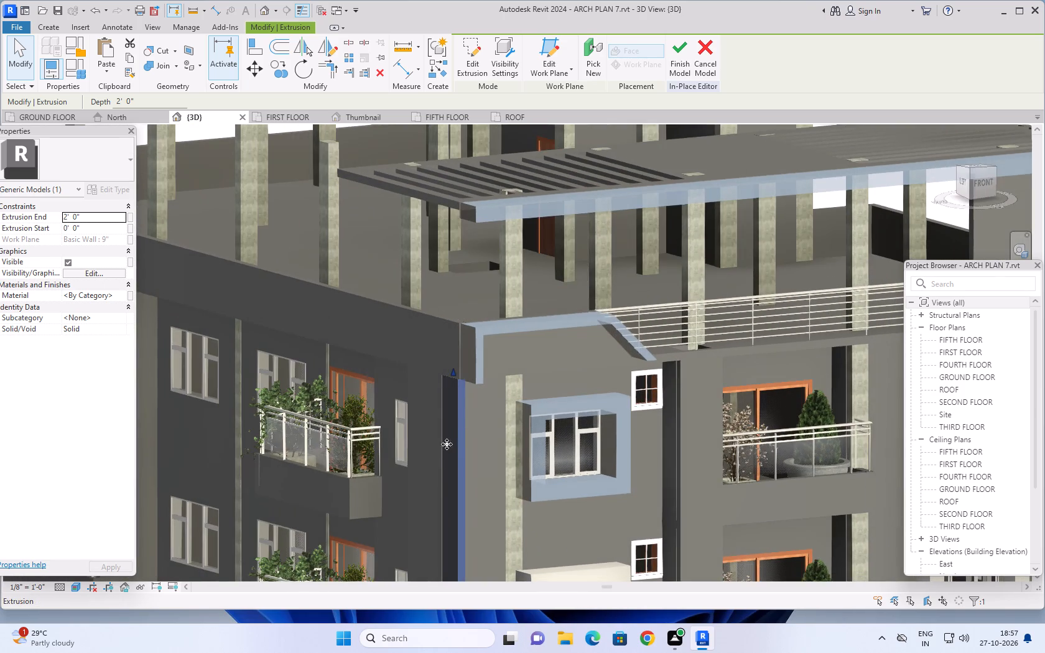
pyautogui.scroll(1, 467, 415)
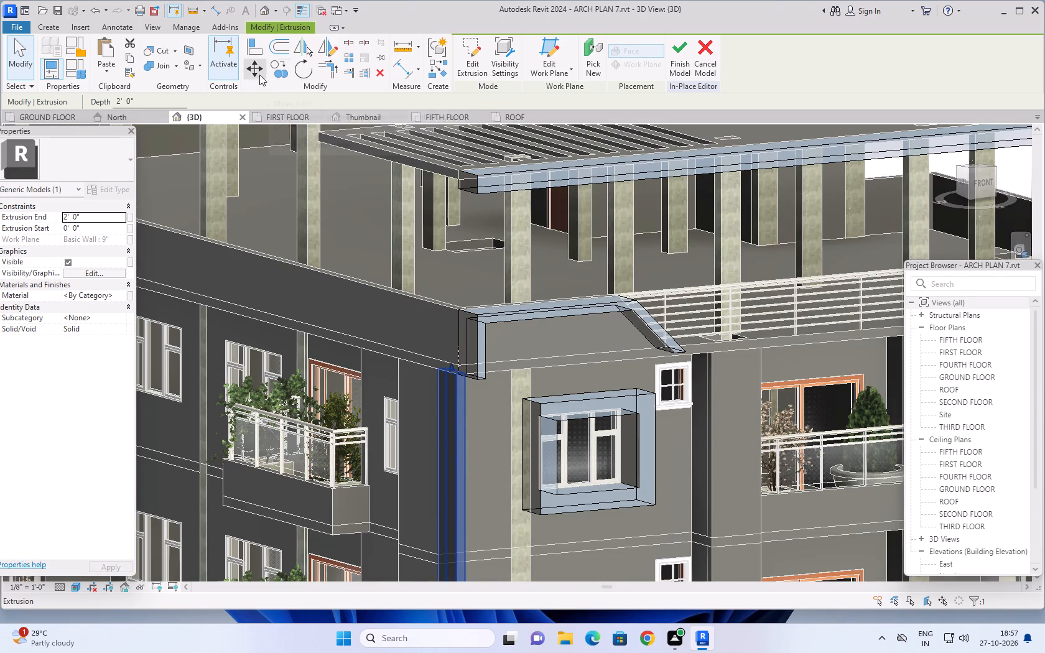
pyautogui.click(254, 47)
pyautogui.scroll(5, 483, 348)
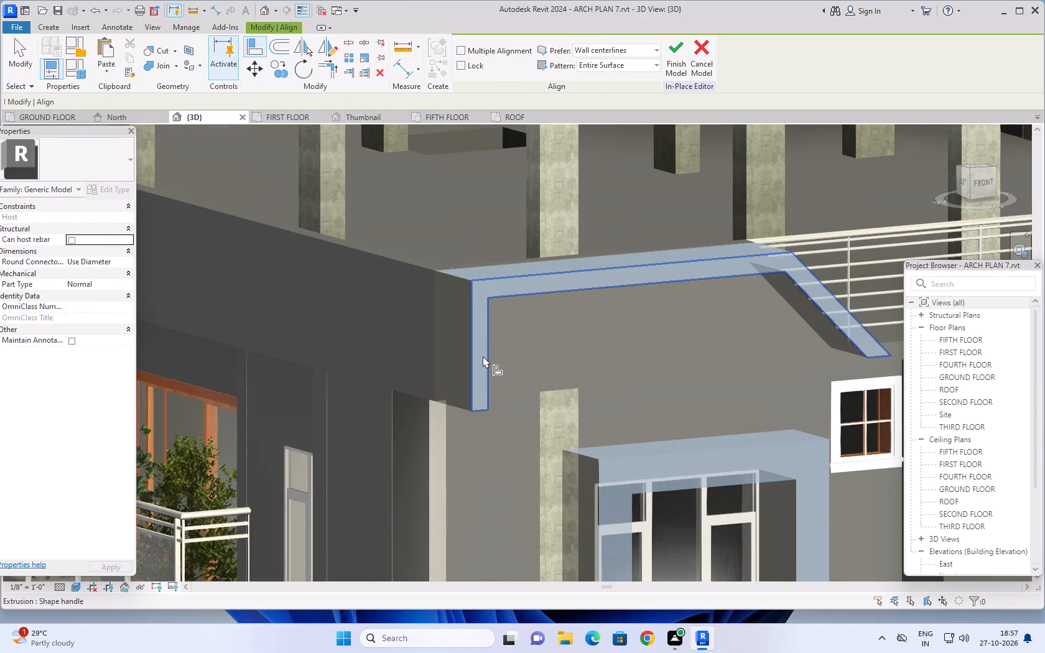
pyautogui.click(483, 356)
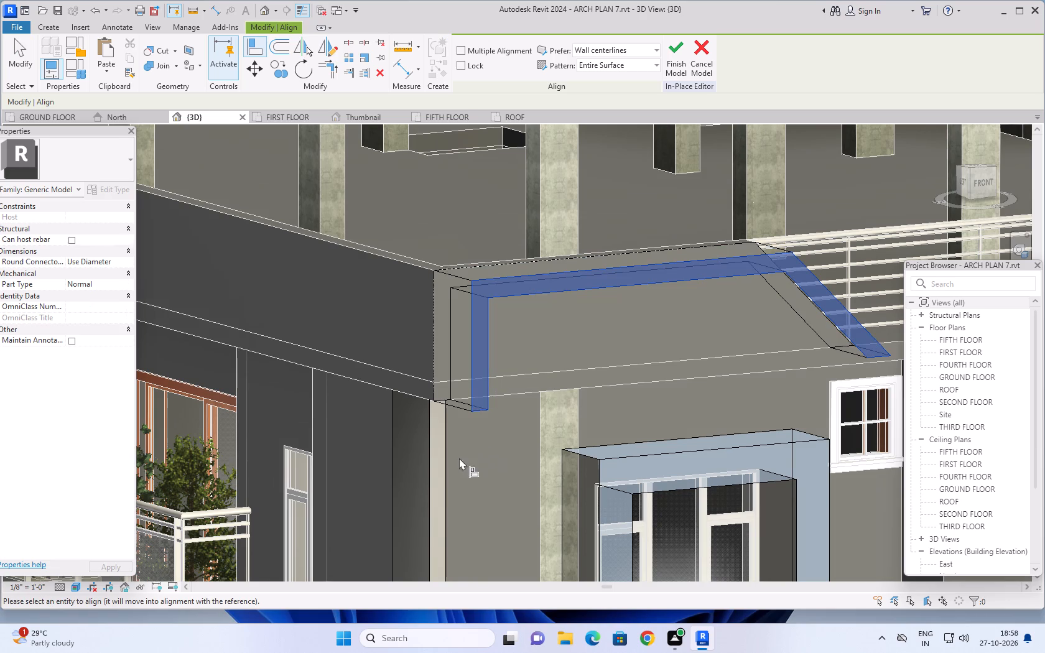
pyautogui.click(444, 471)
# Examine the front and side facades, checking the corner strips, parapet bands and window frames from roof to lowest floor.
pyautogui.scroll(-3, 315, 424)
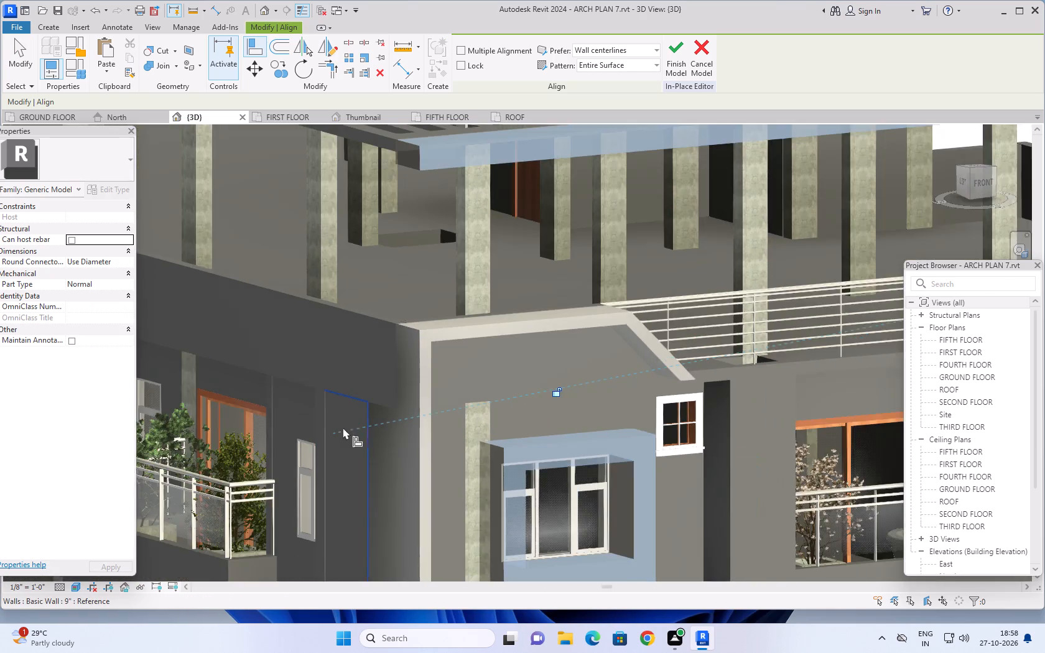
pyautogui.scroll(-3, 353, 425)
pyautogui.scroll(-5, 451, 401)
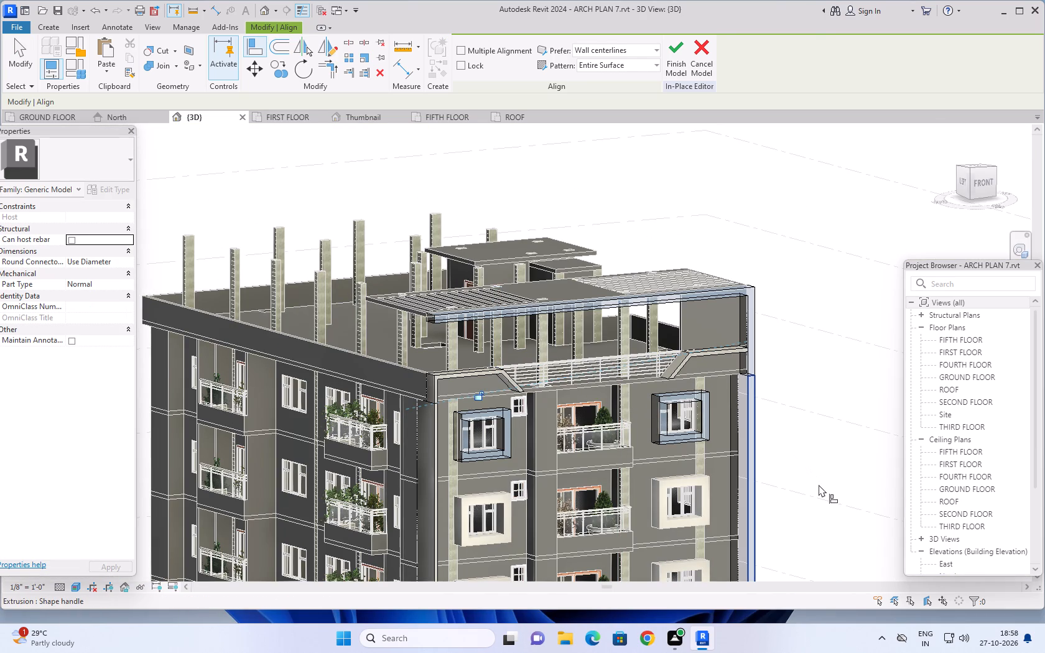
pyautogui.keyDown('shift'); pyautogui.moveTo(819, 484); pyautogui.dragTo(803, 482, button='middle'); pyautogui.keyUp('shift')
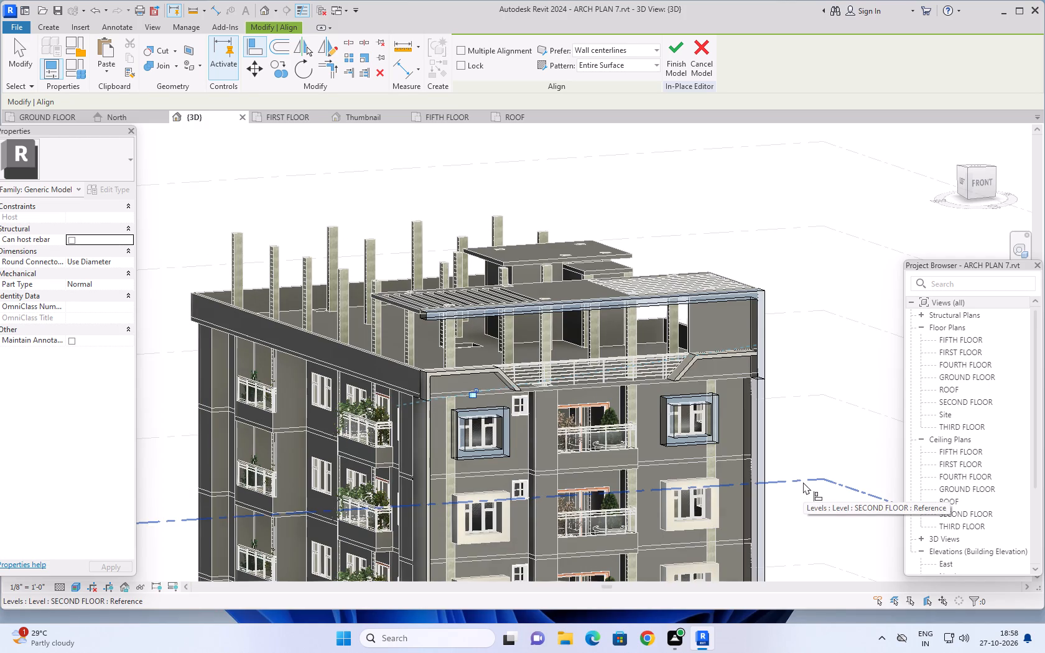
pyautogui.scroll(1, 803, 482)
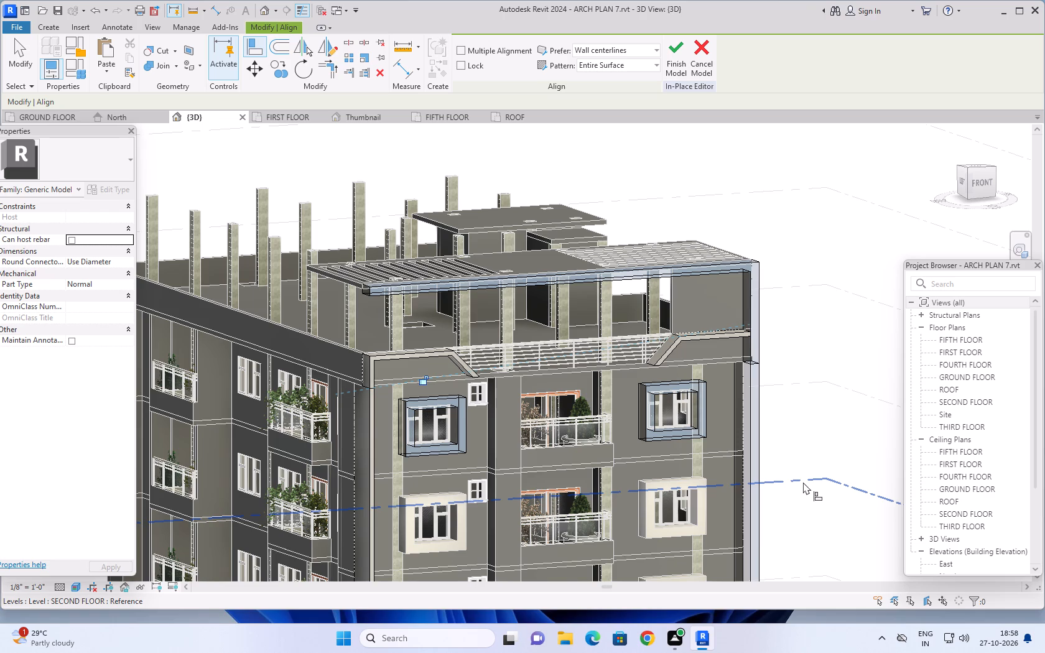
pyautogui.scroll(1, 803, 482)
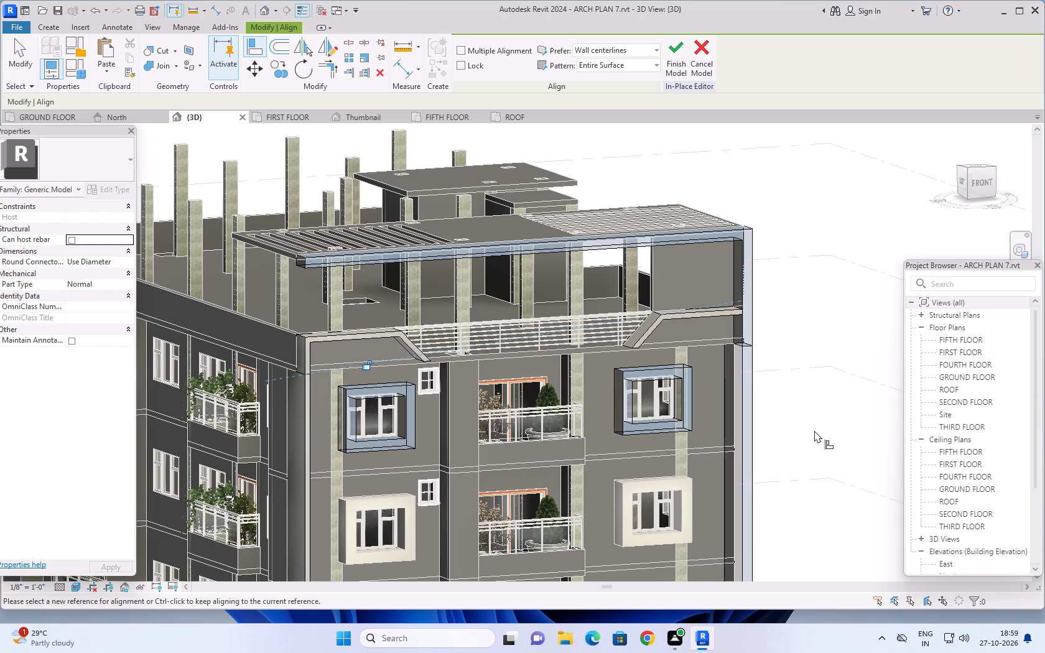
pyautogui.scroll(-1, 815, 432)
pyautogui.moveTo(814, 440); pyautogui.dragTo(815, 440, button='middle')
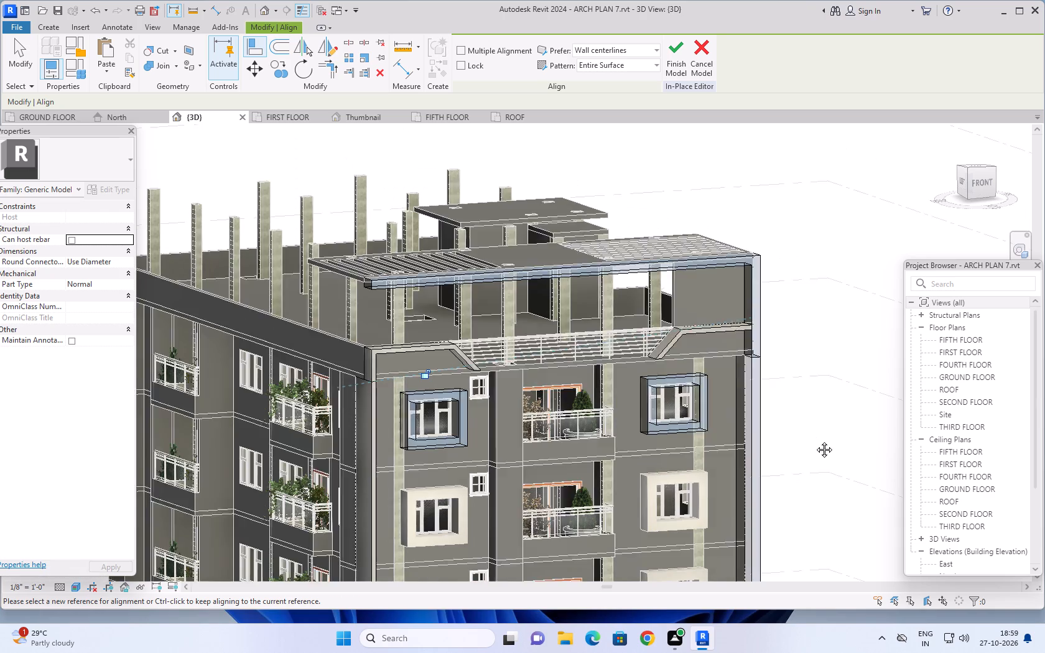
pyautogui.moveTo(815, 440); pyautogui.dragTo(822, 408, button='middle')
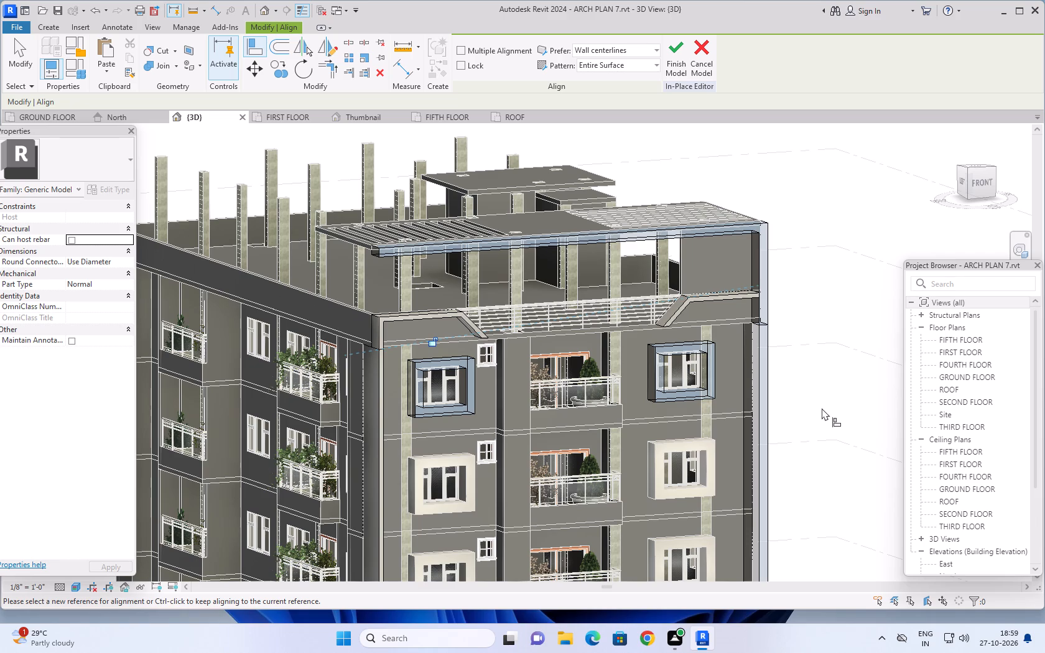
pyautogui.scroll(-3, 822, 407)
pyautogui.moveTo(830, 458); pyautogui.dragTo(820, 397, button='middle')
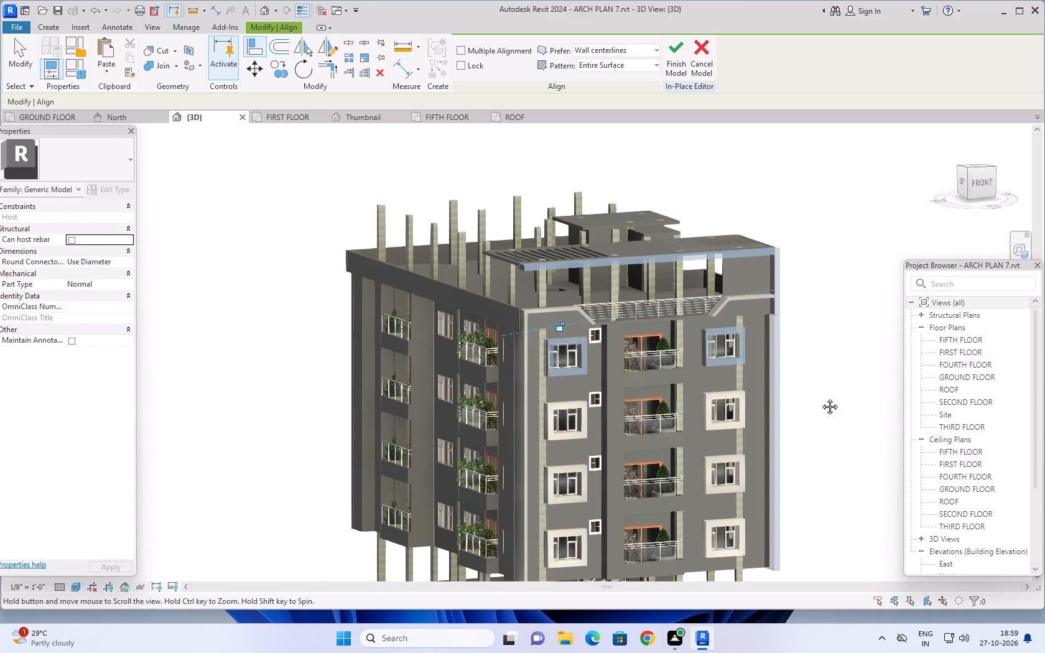
pyautogui.moveTo(820, 397); pyautogui.dragTo(817, 339, button='middle')
pyautogui.scroll(1, 817, 339)
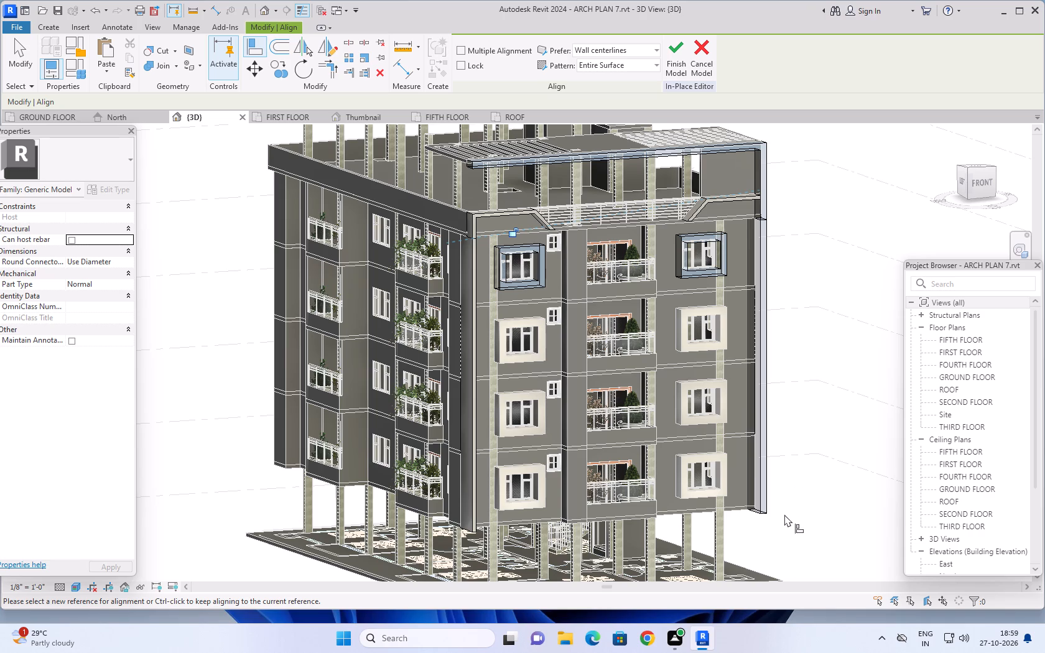
pyautogui.scroll(3, 740, 484)
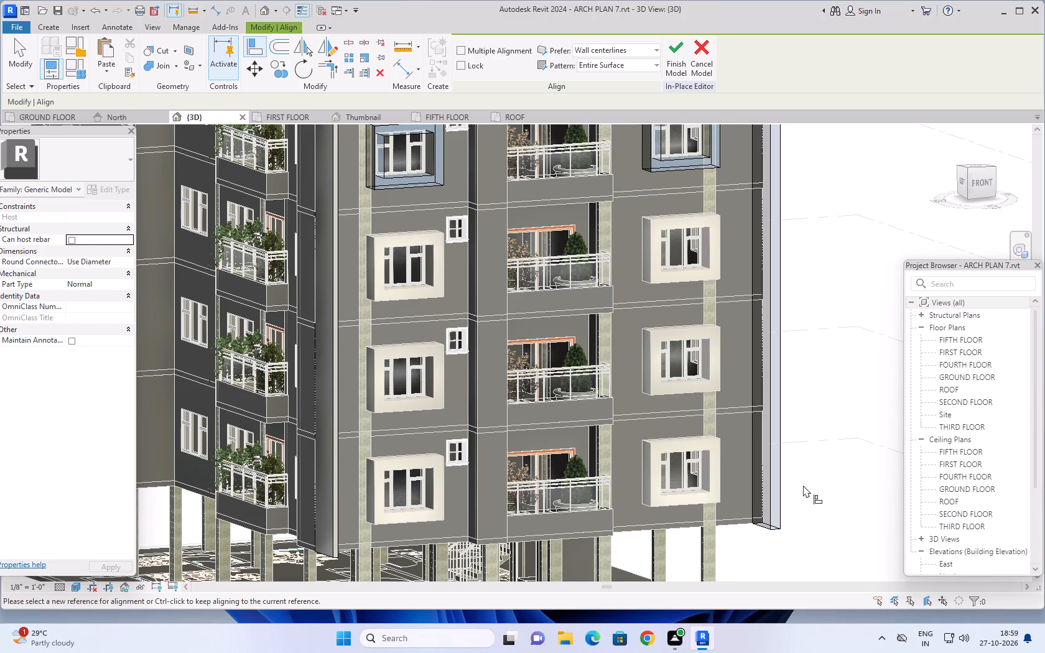
pyautogui.scroll(2, 825, 354)
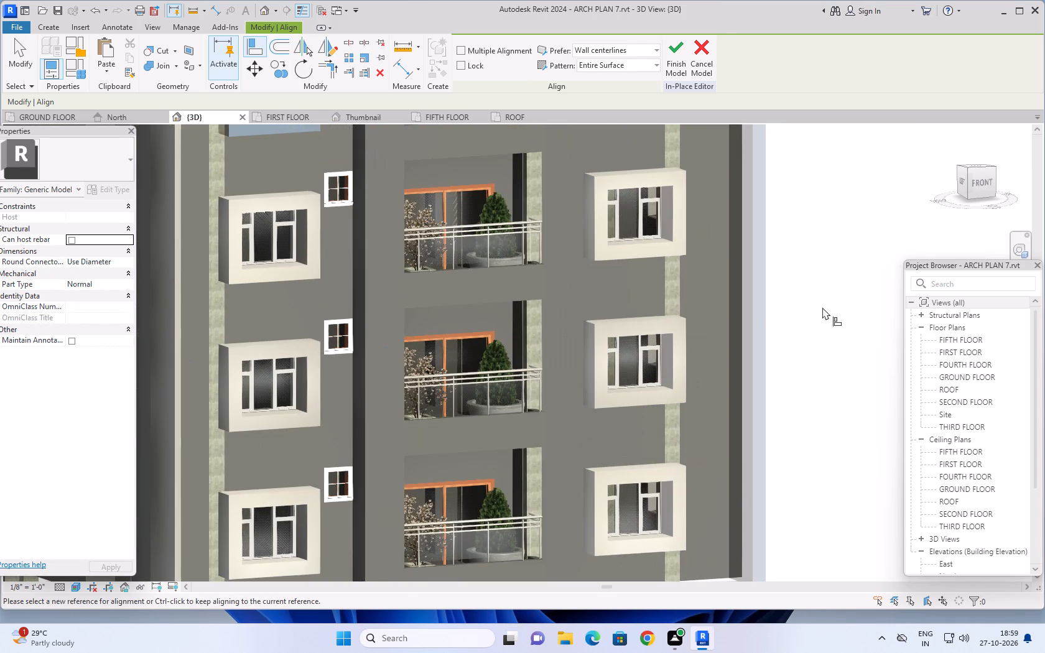
pyautogui.scroll(-4, 822, 307)
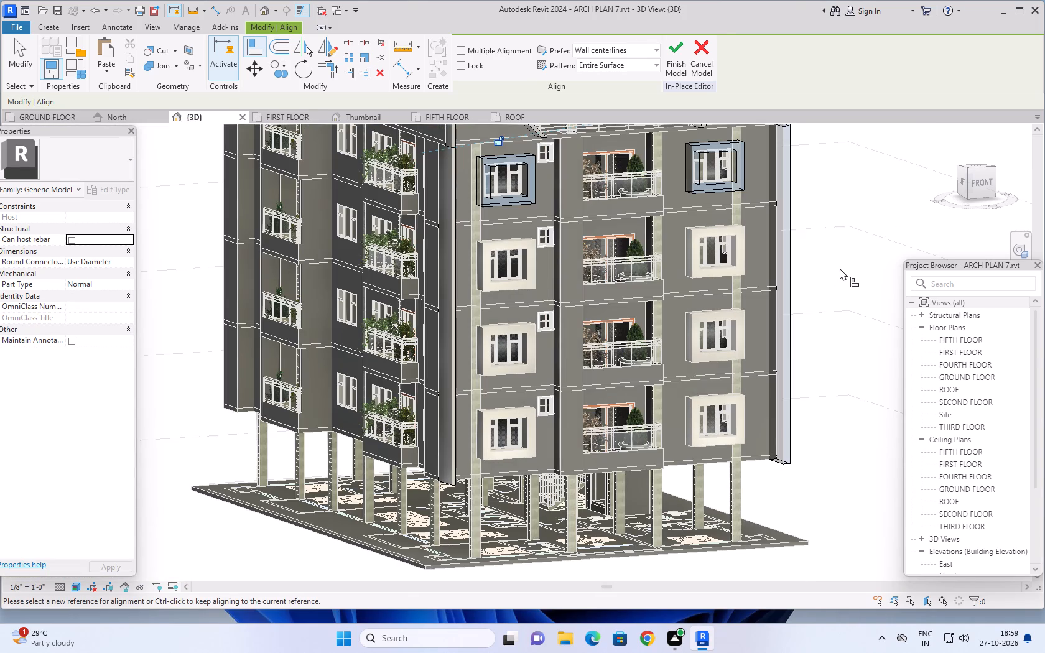
pyautogui.keyDown('shift'); pyautogui.moveTo(835, 269); pyautogui.dragTo(814, 294, button='middle'); pyautogui.keyUp('shift')
pyautogui.scroll(-3, 827, 265)
pyautogui.moveTo(837, 250); pyautogui.dragTo(794, 283, button='middle')
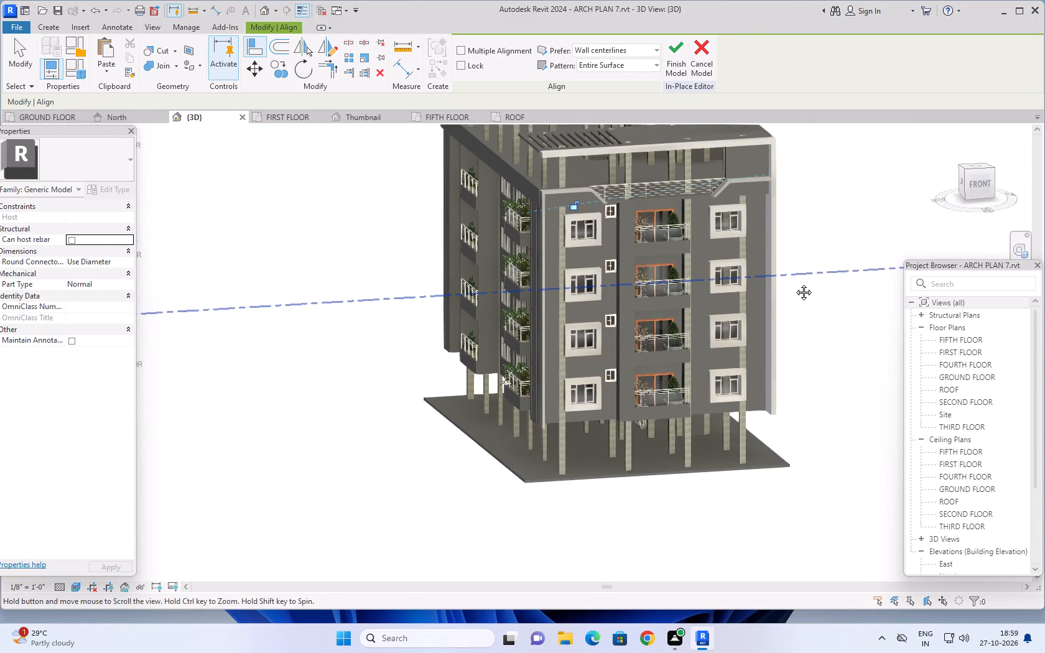
pyautogui.moveTo(794, 283); pyautogui.dragTo(756, 313, button='middle')
pyautogui.scroll(1, 780, 288)
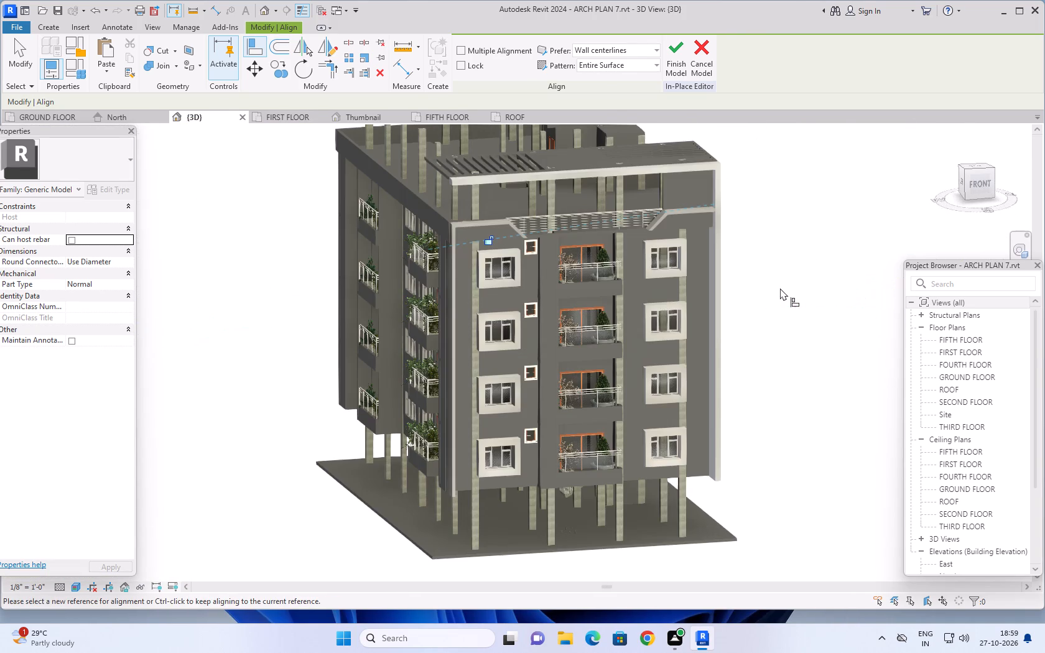
pyautogui.moveTo(780, 288); pyautogui.dragTo(766, 278, button='middle')
pyautogui.scroll(3, 759, 308)
pyautogui.moveTo(777, 297); pyautogui.dragTo(766, 298, button='middle')
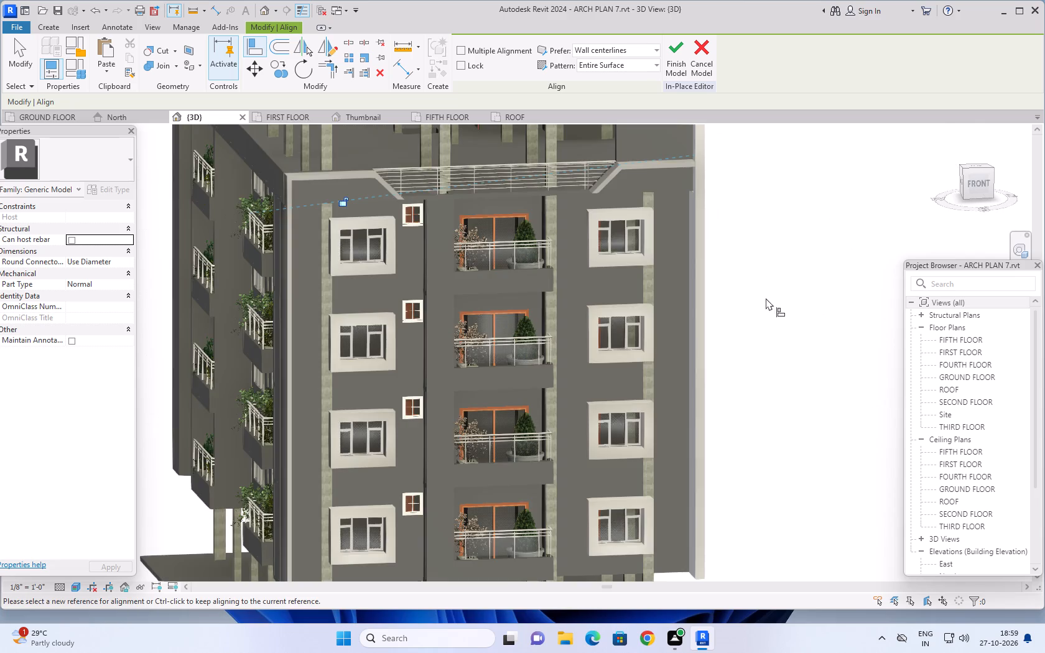
pyautogui.moveTo(766, 298); pyautogui.dragTo(755, 302, button='middle')
pyautogui.keyDown('shift'); pyautogui.moveTo(753, 303); pyautogui.dragTo(763, 297, button='middle'); pyautogui.keyUp('shift')
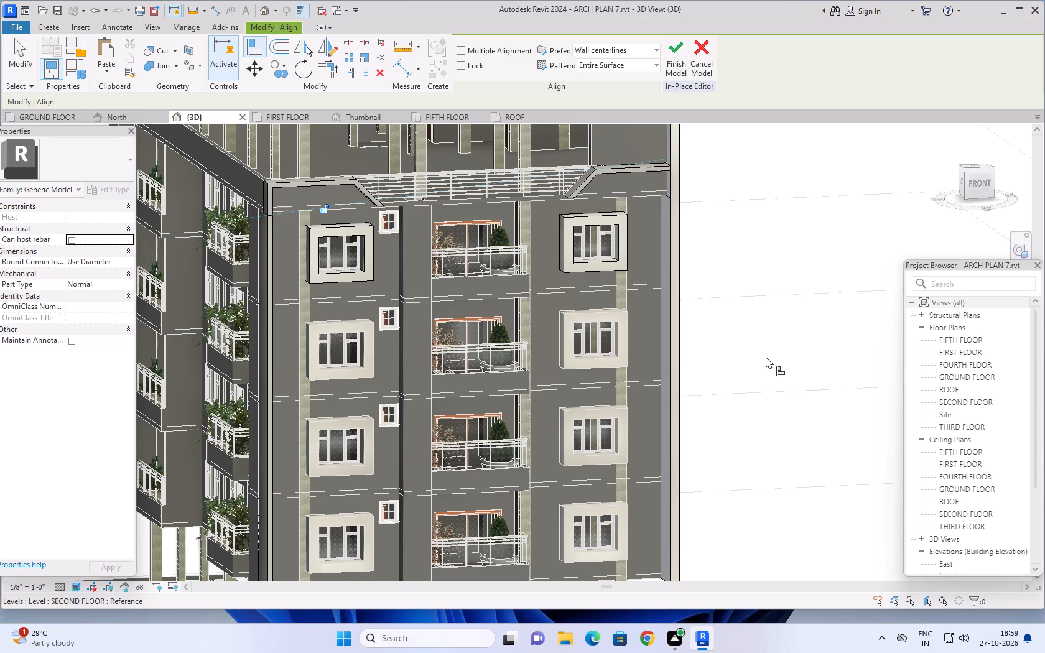
pyautogui.scroll(-1, 766, 356)
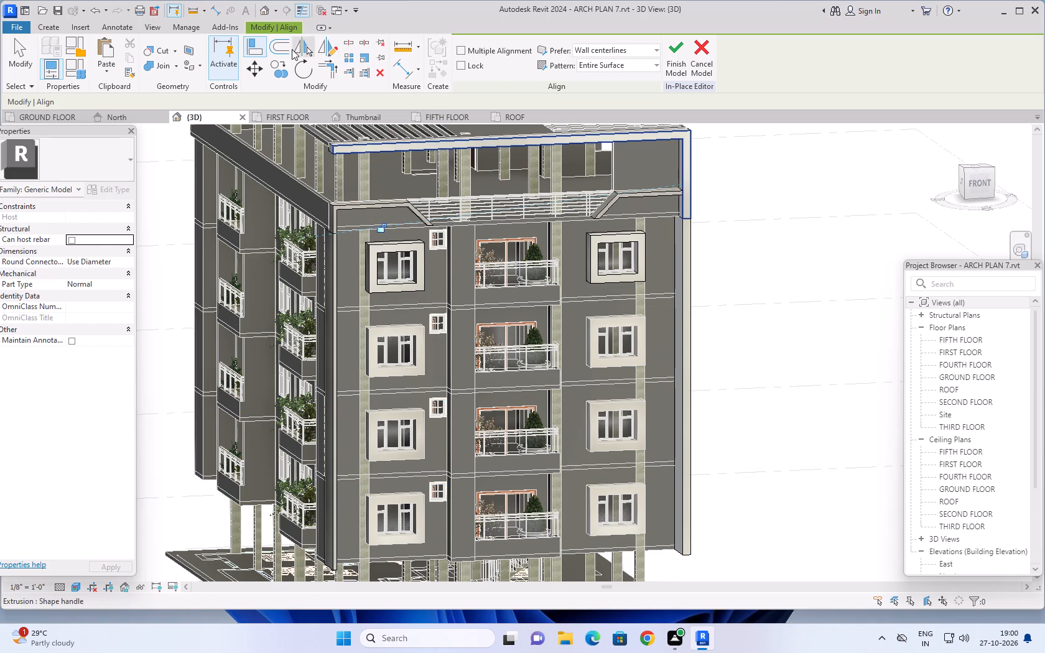
# Start a new extrusion and set its work plane to the 6" slab of the lowest floor above the columns.
pyautogui.click(45, 25)
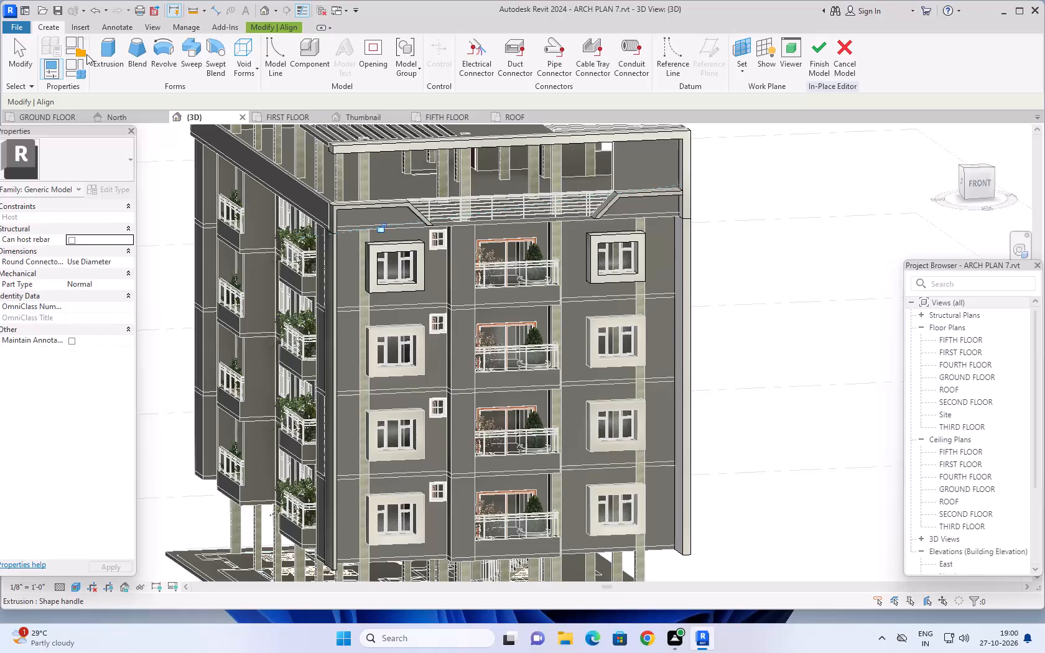
pyautogui.click(108, 53)
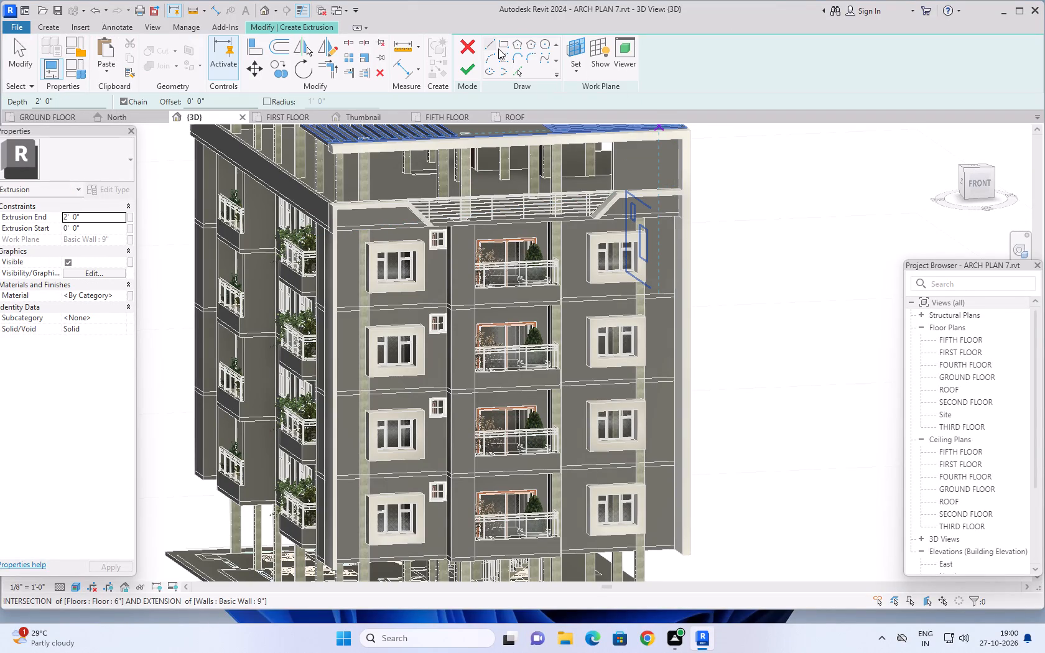
pyautogui.click(577, 73)
pyautogui.click(589, 118)
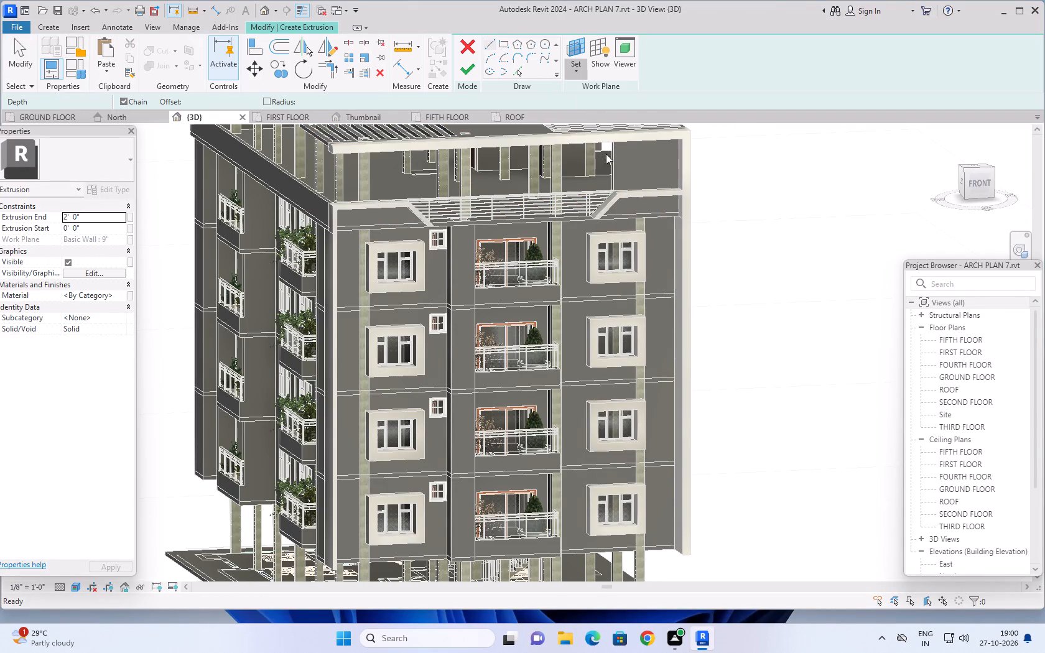
pyautogui.scroll(5, 659, 540)
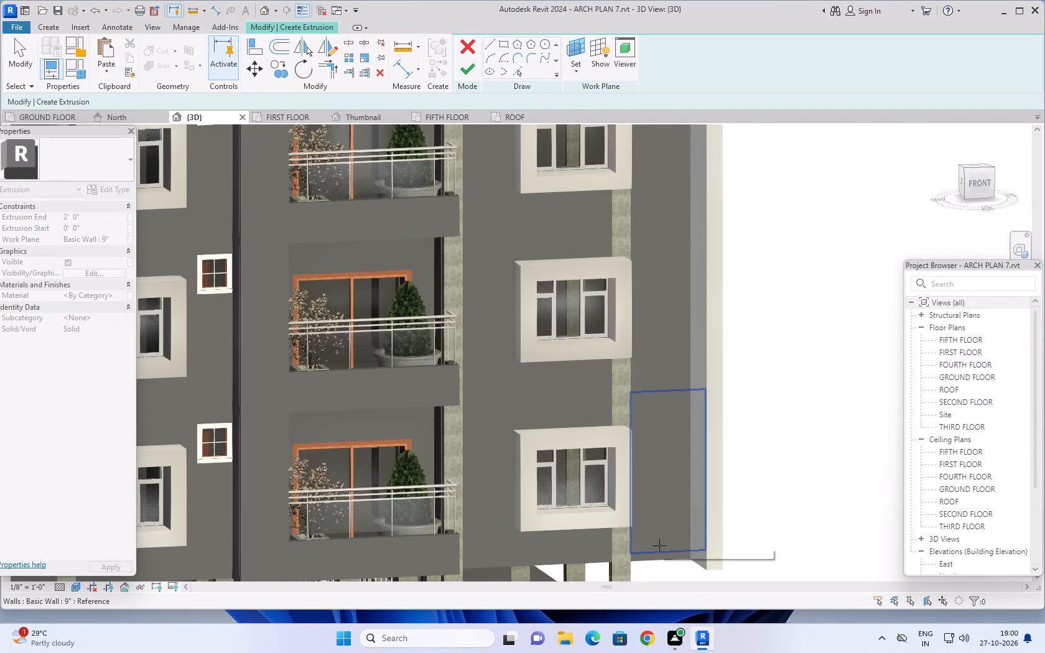
pyautogui.scroll(5, 657, 560)
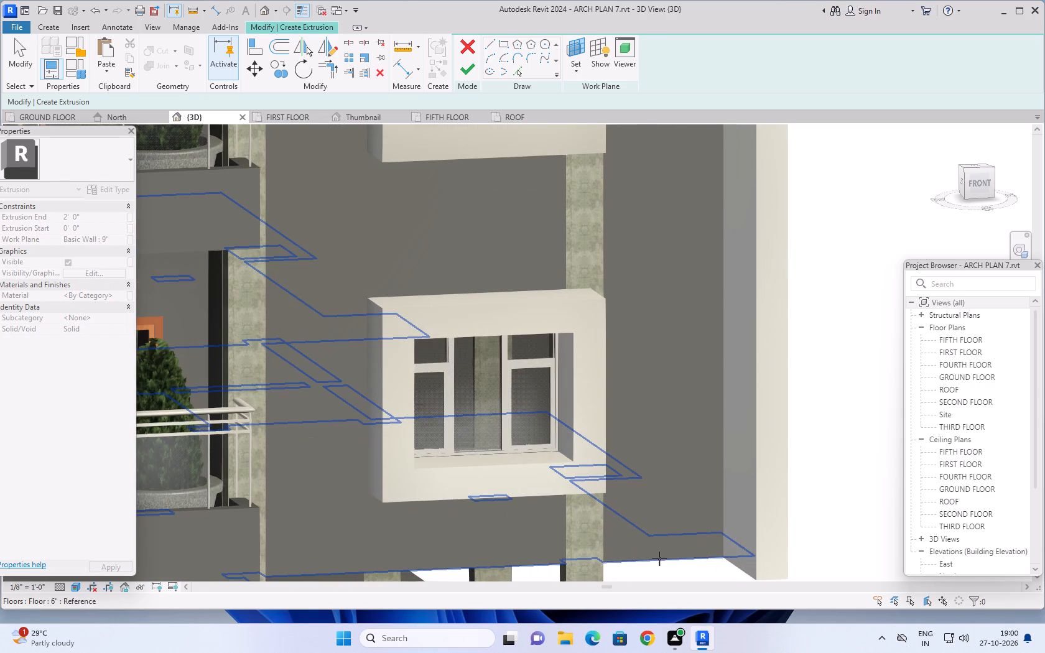
pyautogui.click(658, 555)
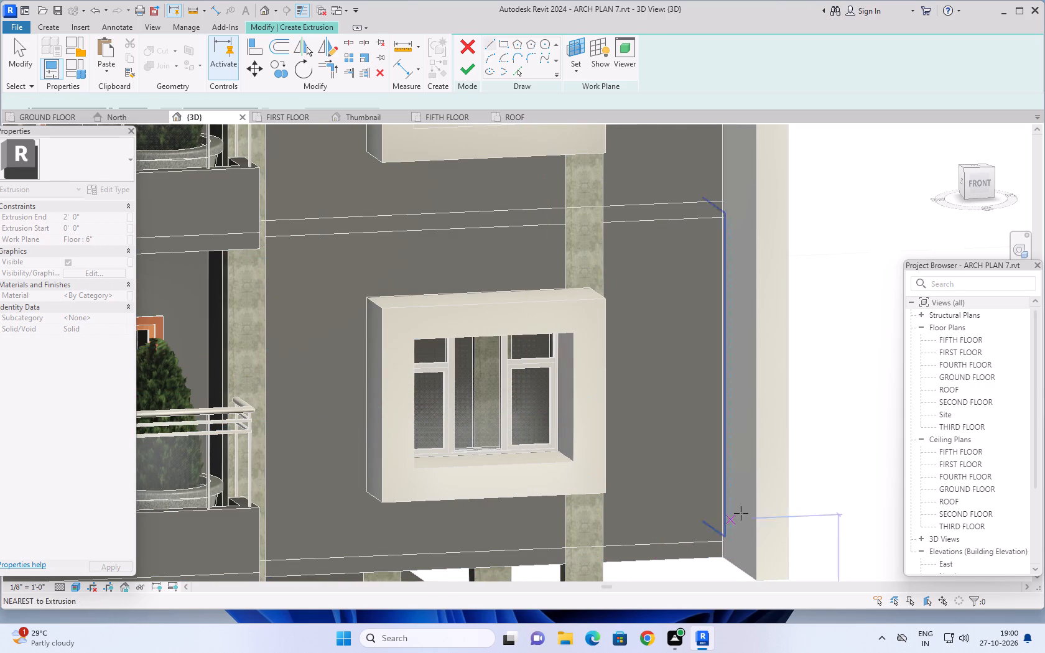
# Examine the front facade around the lowest floor, checking the slab edge, corner strips and balcony where the new band starts.
pyautogui.scroll(-3, 819, 468)
pyautogui.moveTo(828, 433); pyautogui.dragTo(794, 404, button='middle')
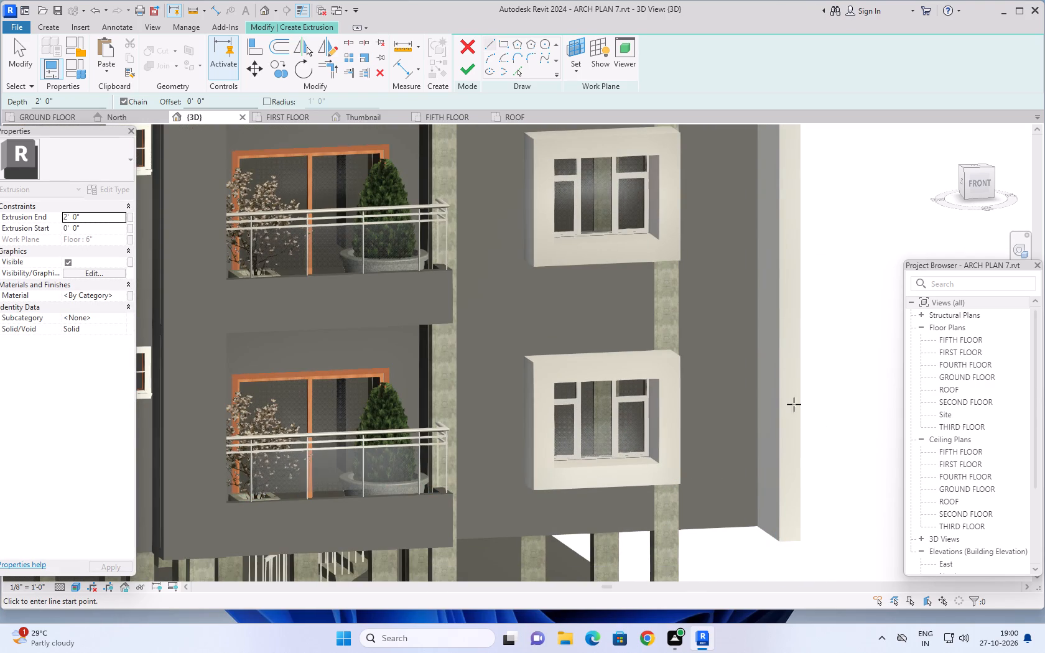
pyautogui.moveTo(794, 404); pyautogui.dragTo(777, 386, button='middle')
pyautogui.moveTo(791, 431); pyautogui.dragTo(776, 431, button='middle')
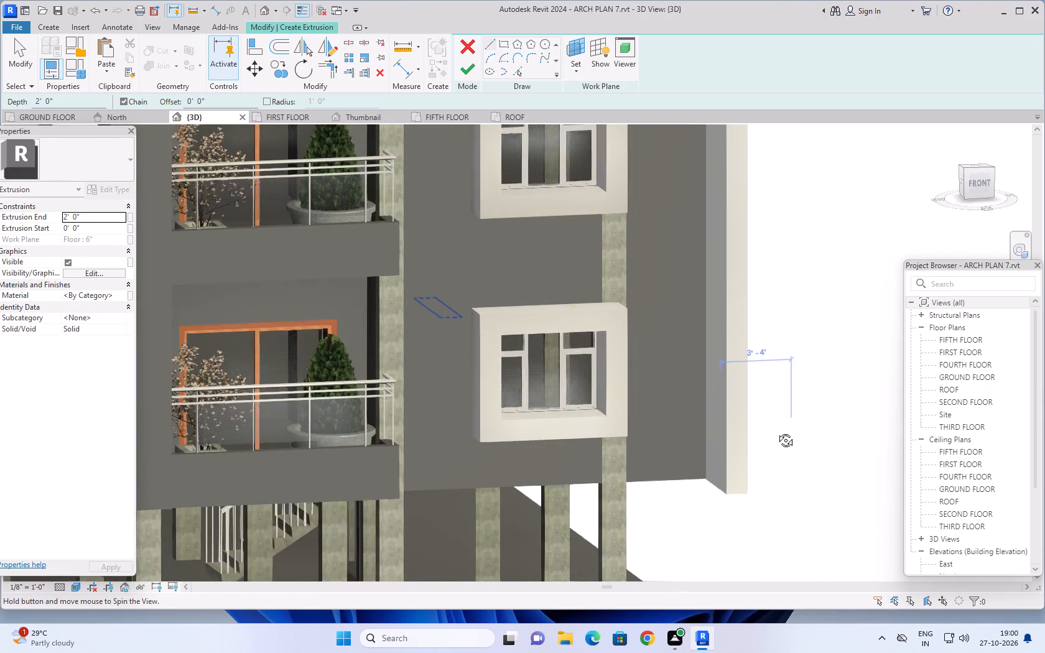
pyautogui.moveTo(776, 431); pyautogui.dragTo(747, 424, button='middle')
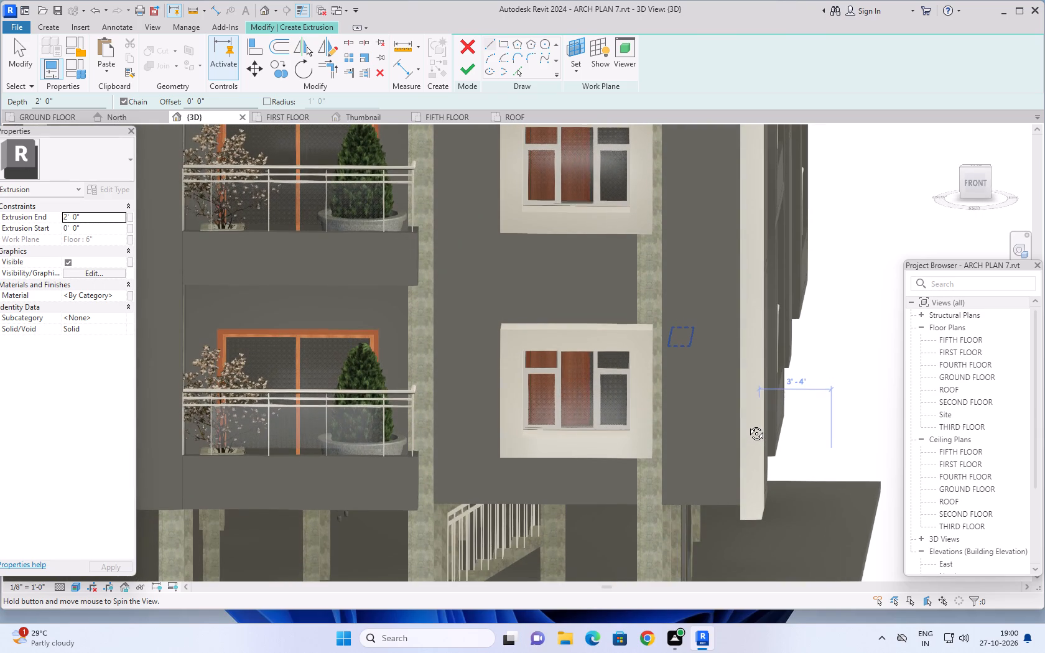
pyautogui.moveTo(747, 424); pyautogui.dragTo(758, 423, button='middle')
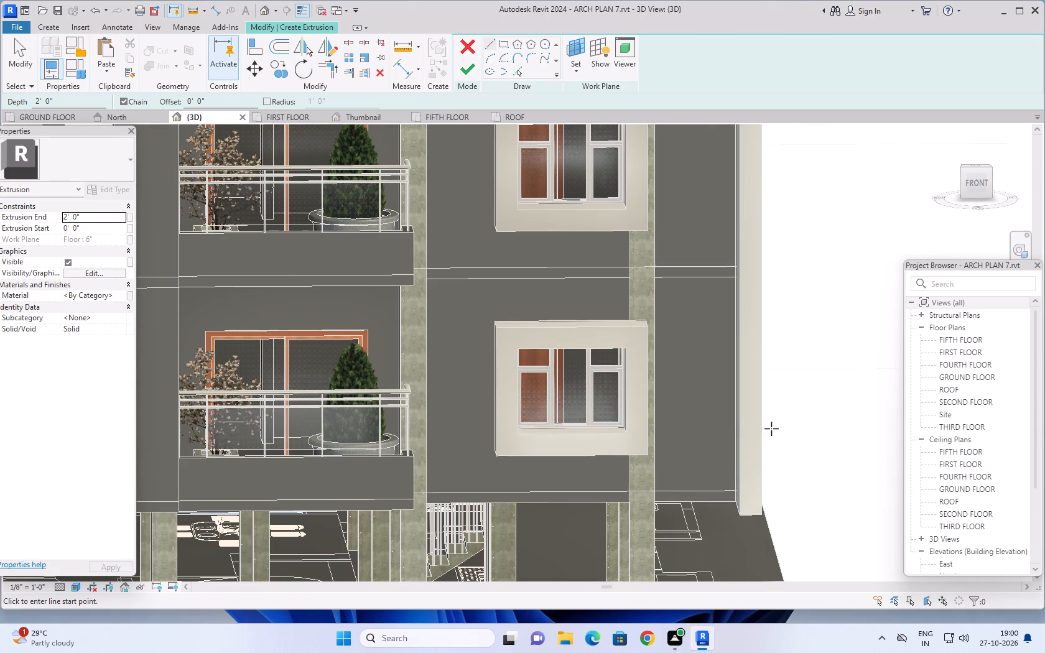
pyautogui.scroll(-6, 802, 424)
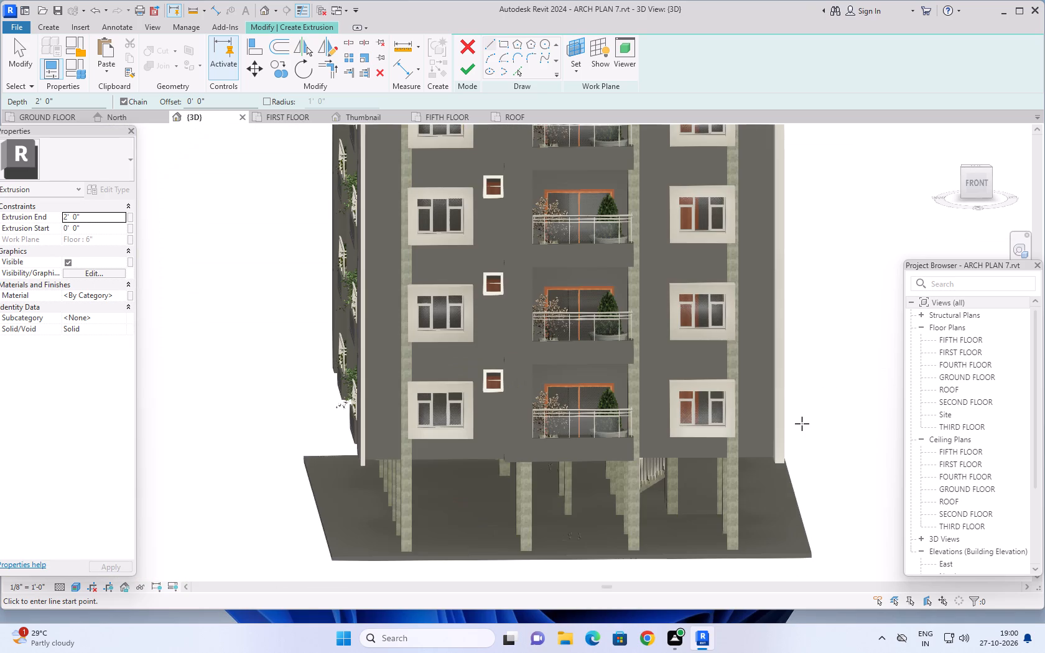
pyautogui.scroll(-1, 802, 424)
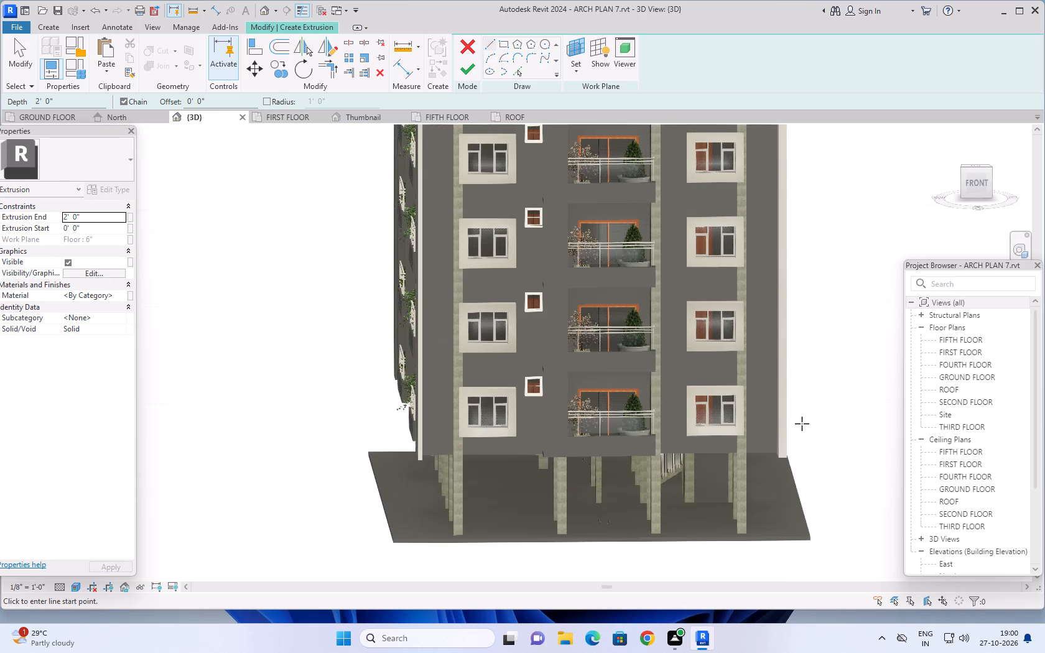
pyautogui.scroll(-2, 802, 424)
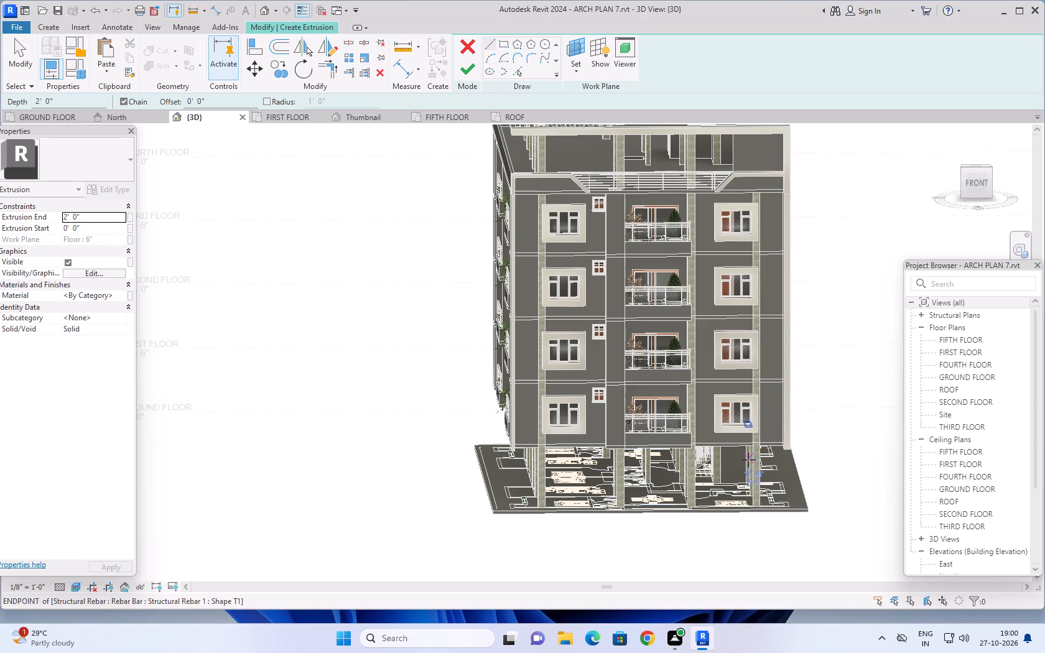
pyautogui.scroll(4, 748, 460)
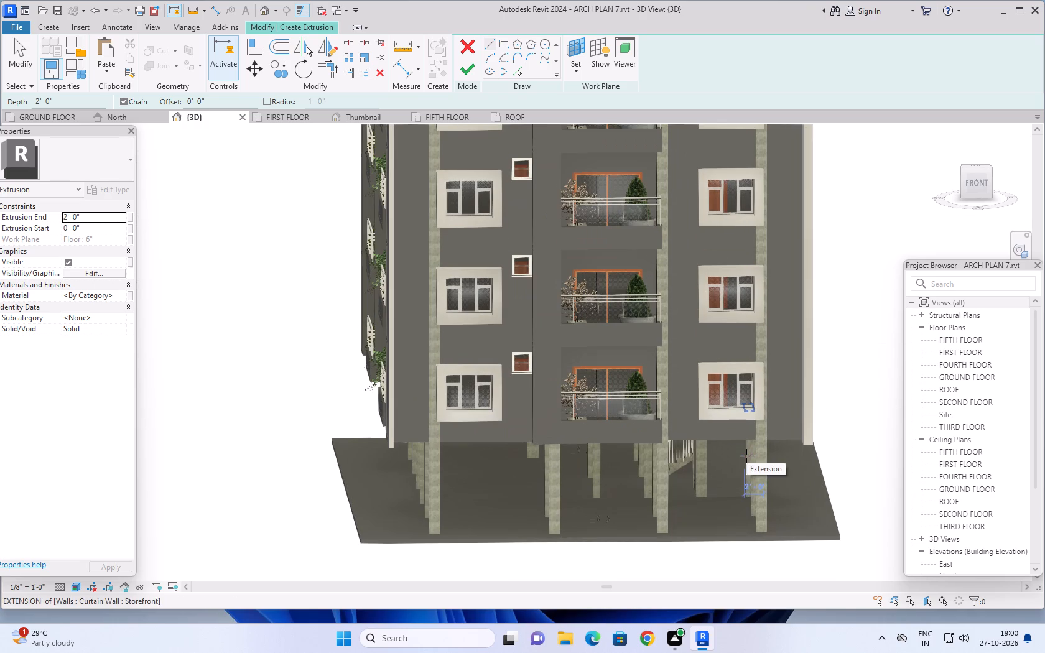
pyautogui.scroll(5, 751, 430)
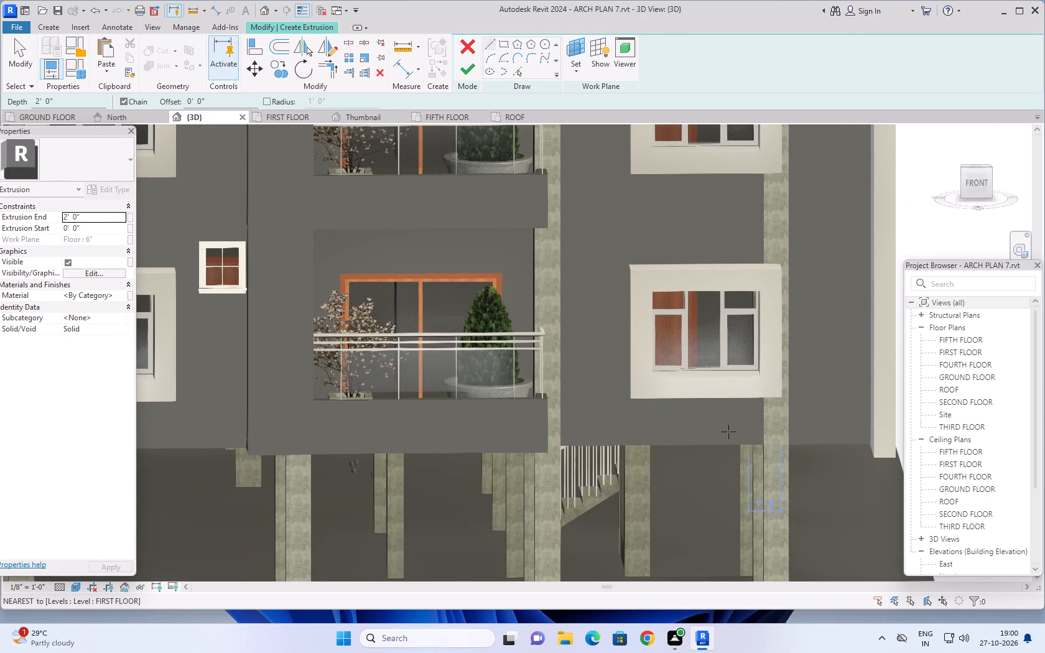
pyautogui.moveTo(666, 433); pyautogui.dragTo(657, 401, button='middle')
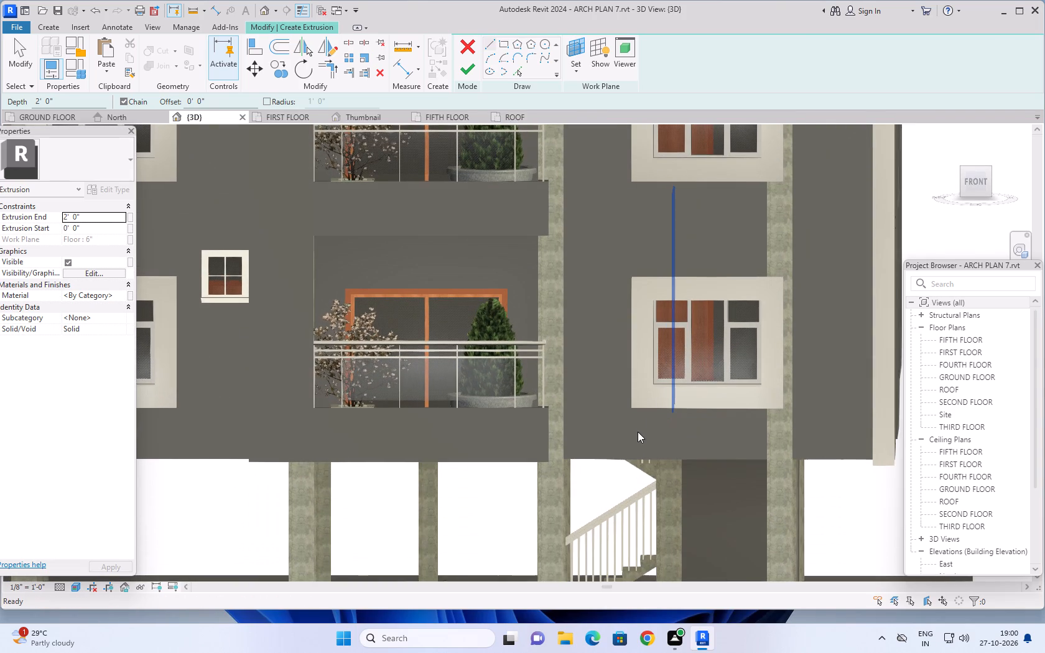
pyautogui.keyDown('shift'); pyautogui.middleClick(648, 437); pyautogui.keyUp('shift')
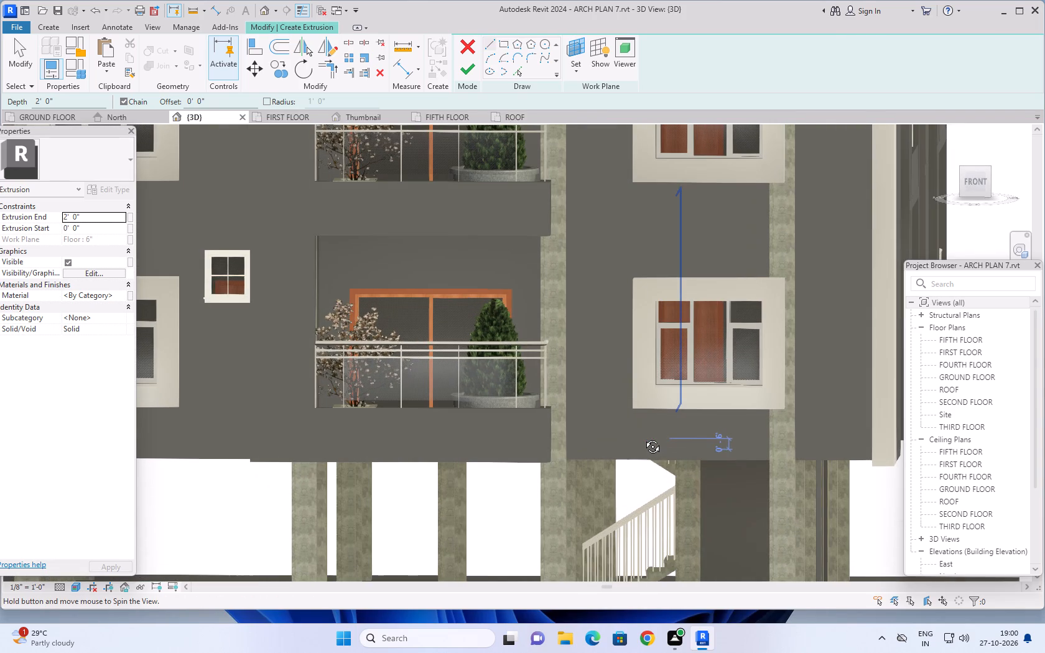
# Sketch a rectangle about 15' 0" long and 1' 3" high along the lowest slab's bottom edge, from balcony corner to corner strip.
pyautogui.scroll(2, 572, 461)
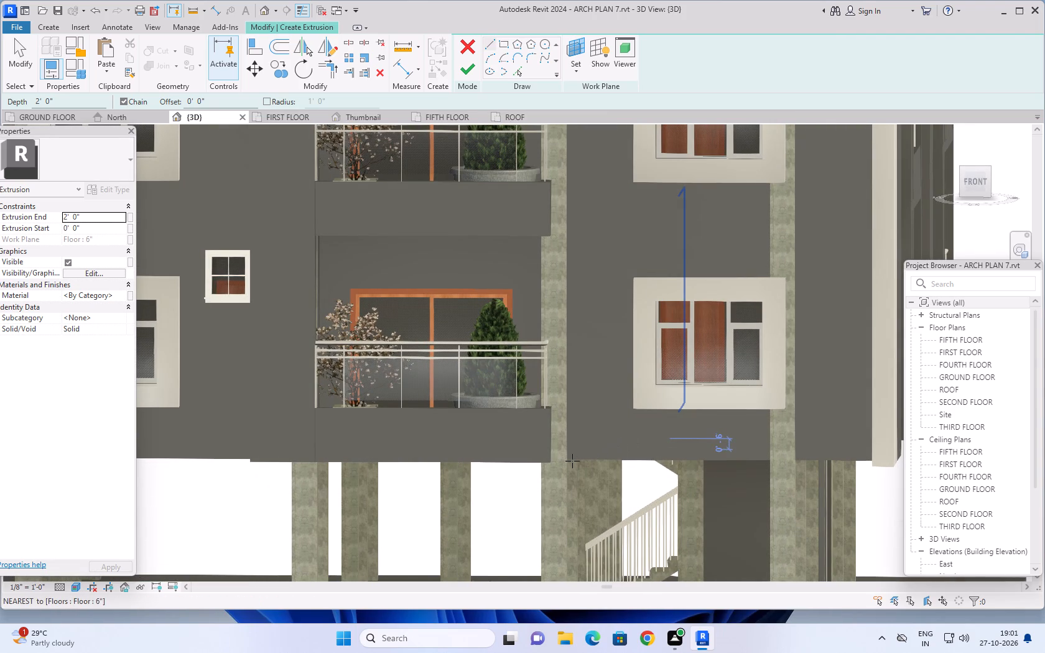
pyautogui.moveTo(634, 450); pyautogui.dragTo(648, 454, button='middle')
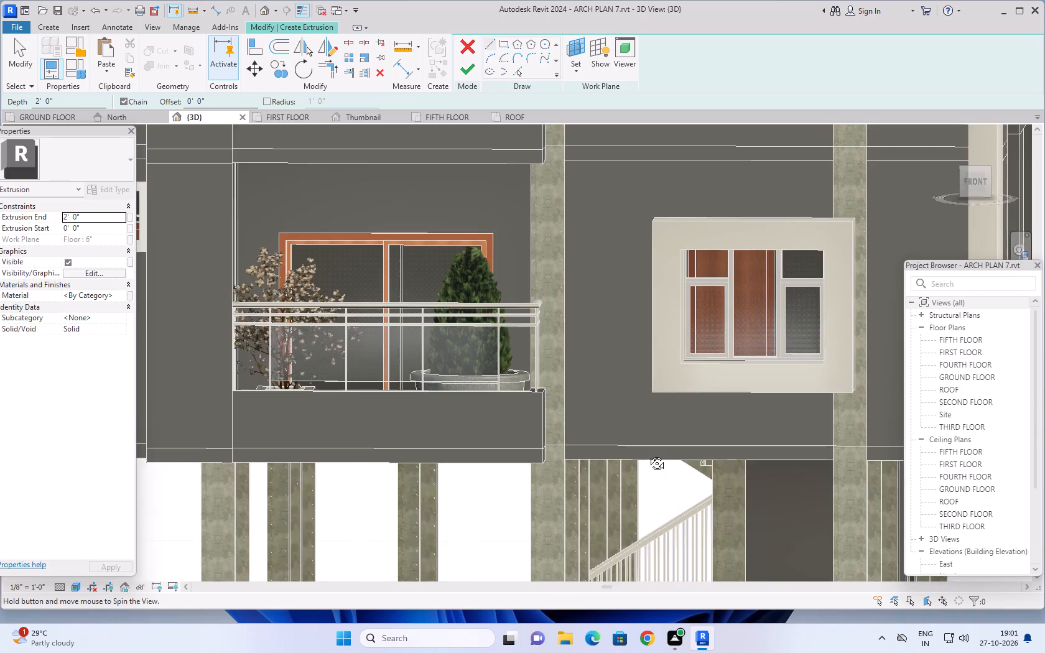
pyautogui.moveTo(648, 454); pyautogui.dragTo(628, 448, button='middle')
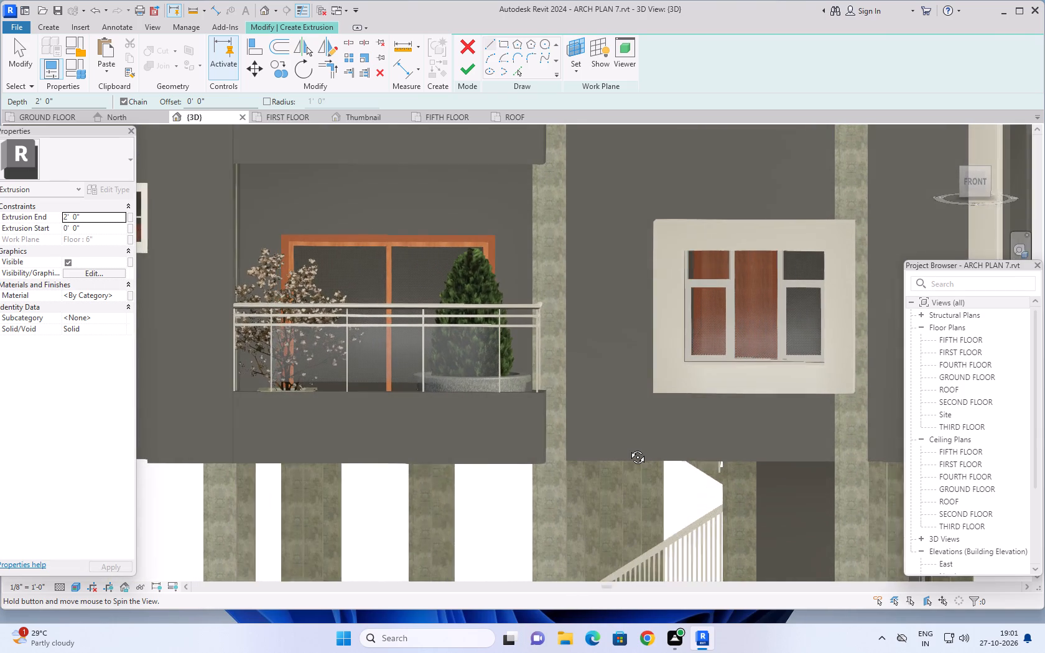
pyautogui.moveTo(628, 448); pyautogui.dragTo(621, 448, button='middle')
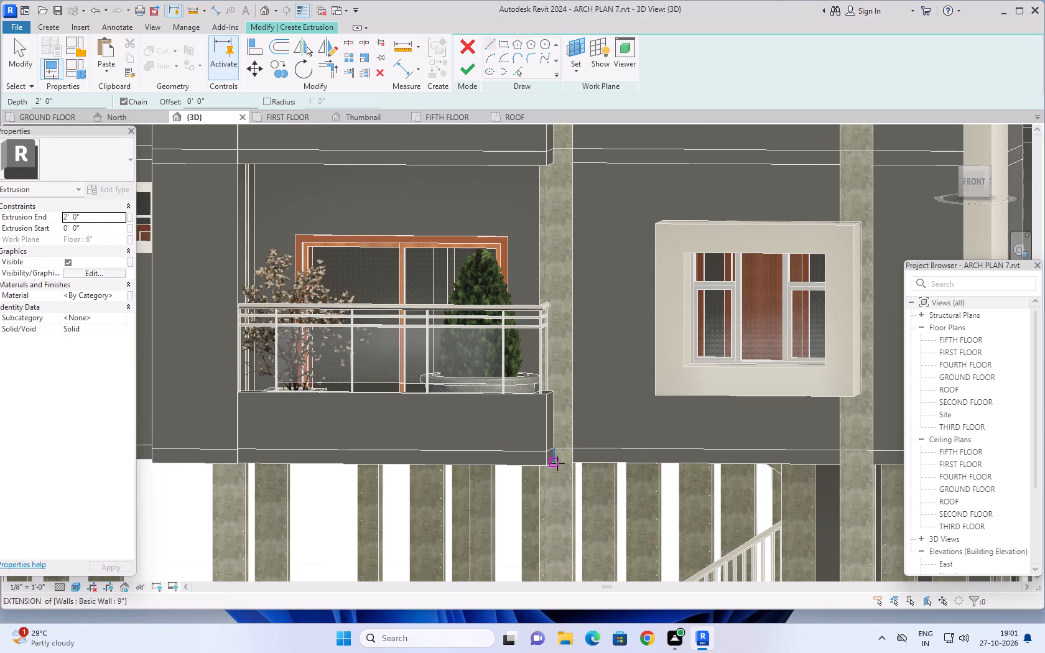
pyautogui.click(557, 463)
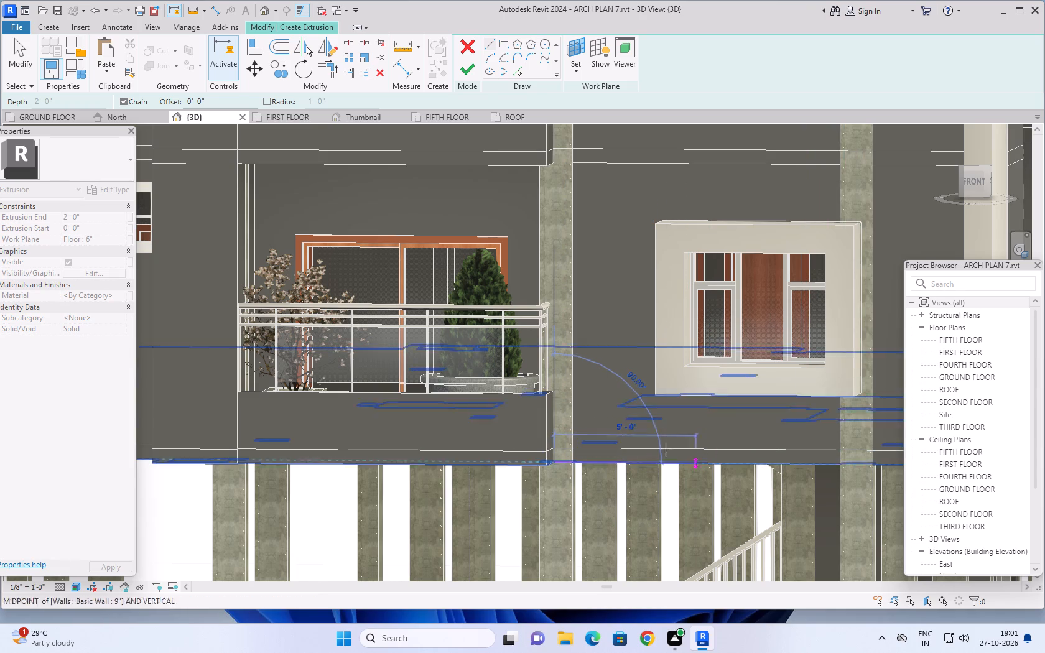
pyautogui.click(506, 45)
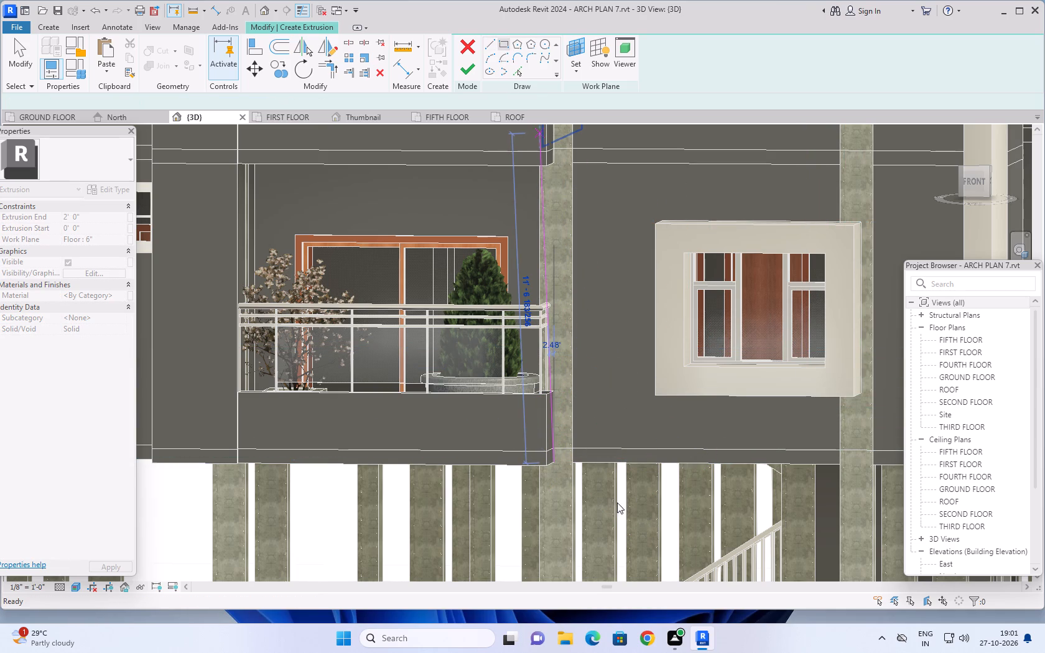
pyautogui.scroll(1, 555, 463)
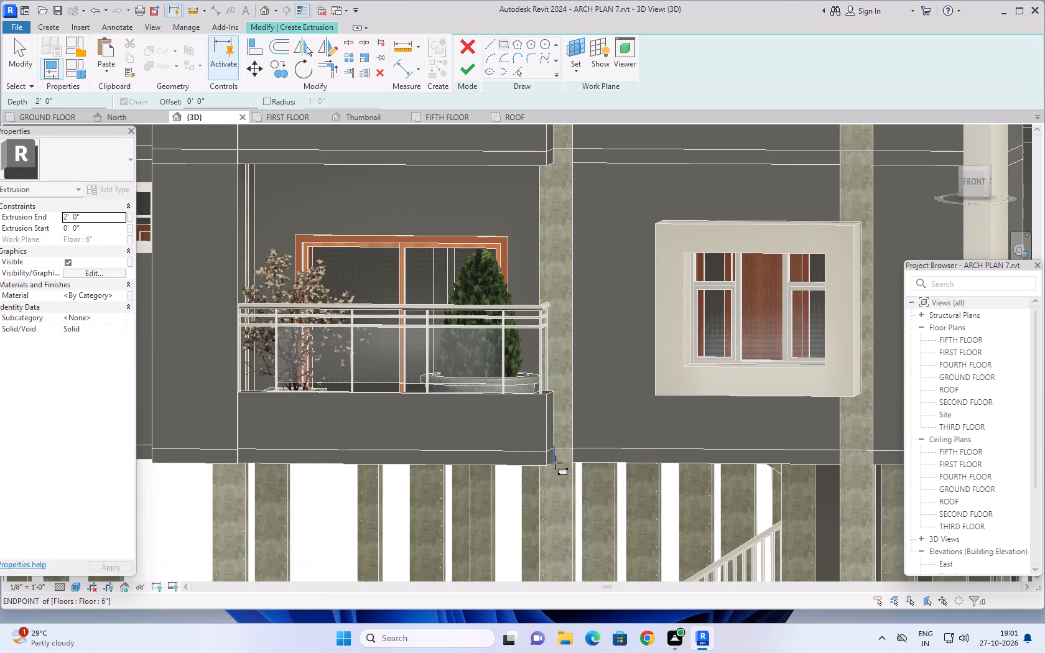
pyautogui.scroll(1, 555, 463)
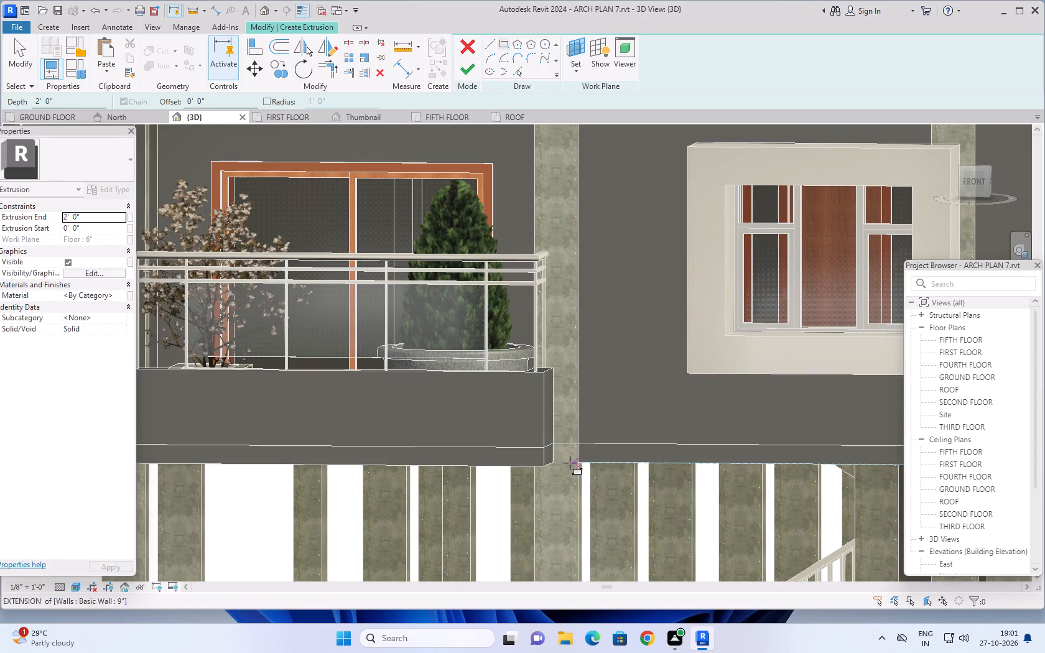
pyautogui.click(555, 462)
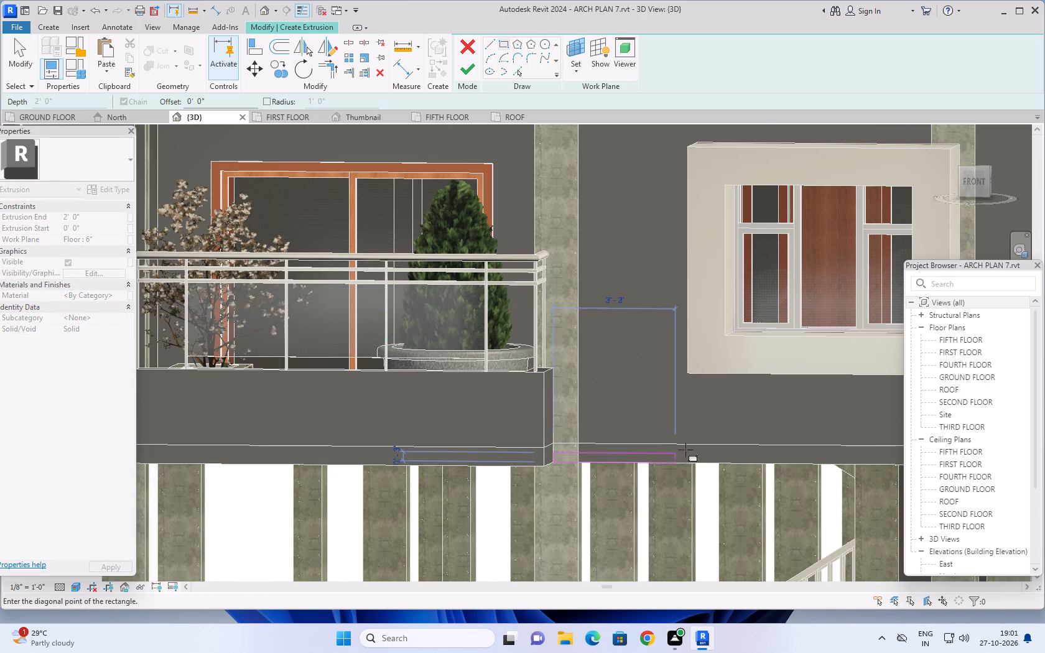
pyautogui.scroll(-4, 832, 437)
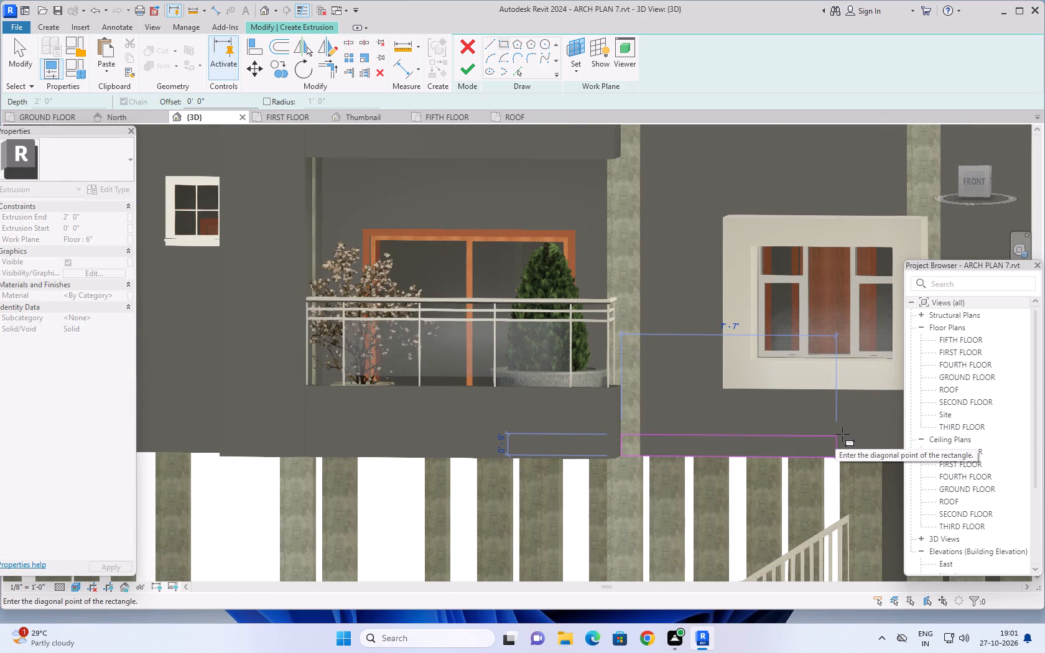
pyautogui.moveTo(839, 433); pyautogui.dragTo(639, 413, button='middle')
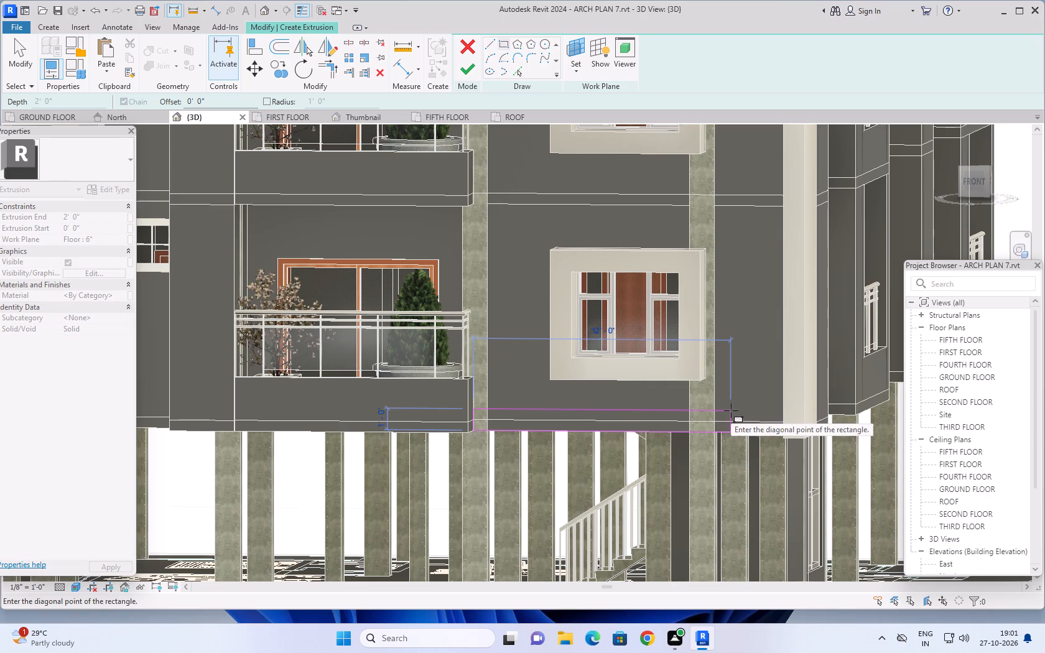
pyautogui.keyDown('shift'); pyautogui.moveTo(731, 410); pyautogui.dragTo(769, 414, button='middle'); pyautogui.keyUp('shift')
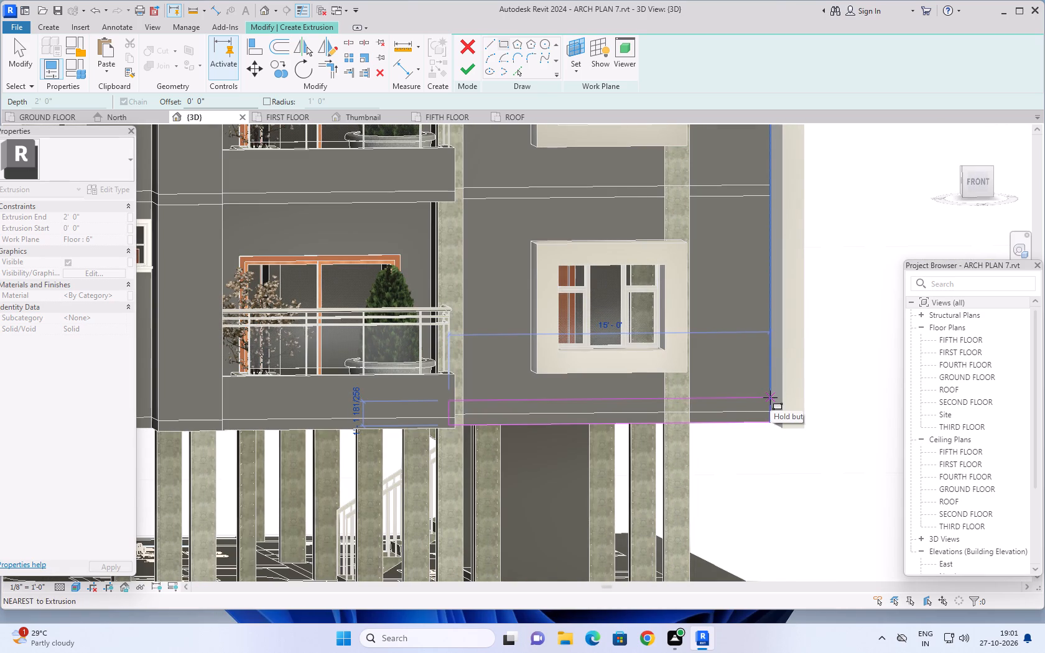
pyautogui.scroll(2, 770, 397)
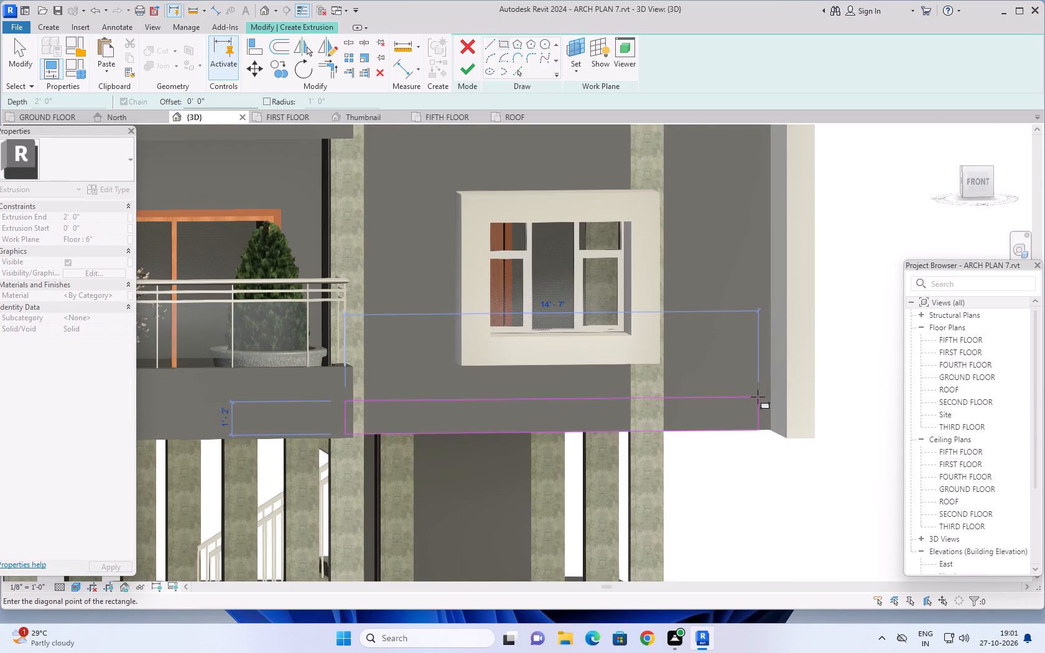
pyautogui.click(772, 394)
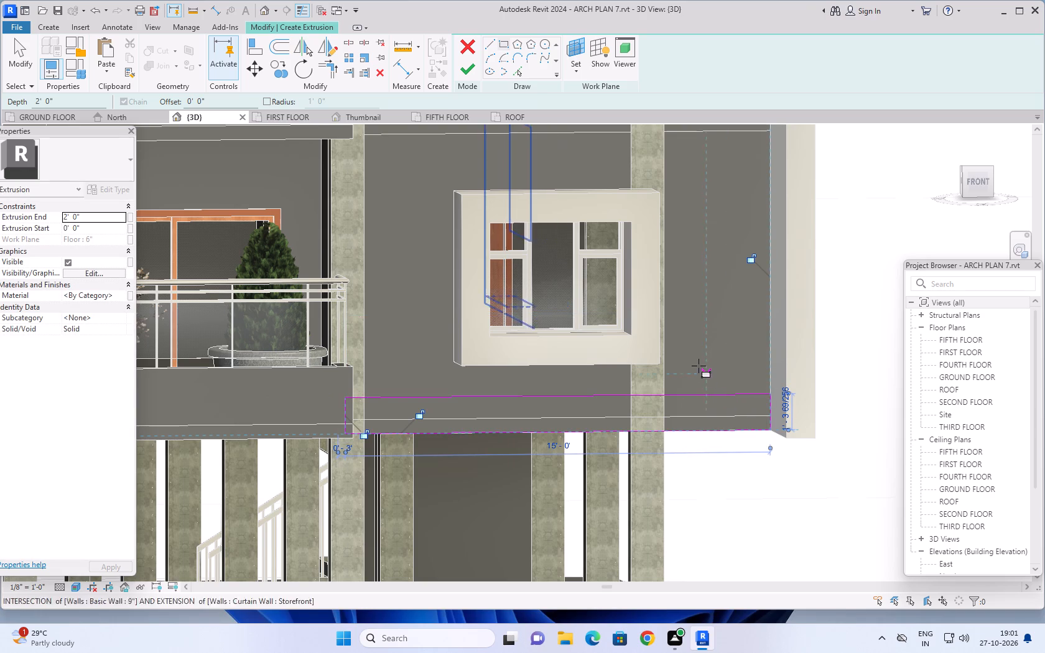
# Set the height of the sketched base band rectangle to 1' by repositioning its top line.
pyautogui.press('Escape')
pyautogui.press('Escape')
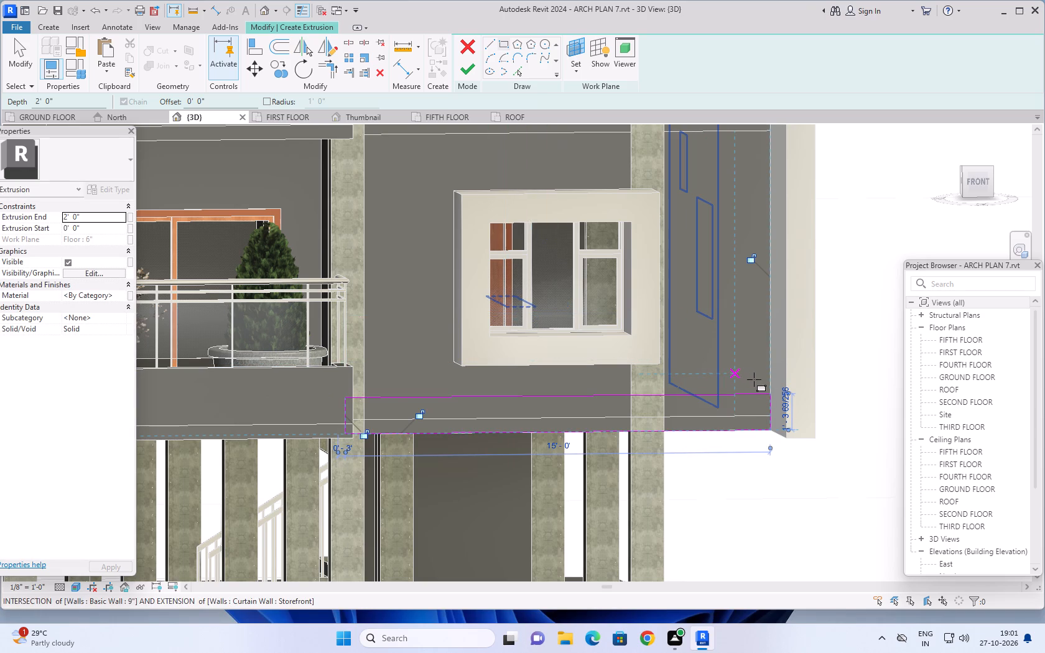
pyautogui.press('Escape')
pyautogui.press('Escape')
pyautogui.click(682, 394)
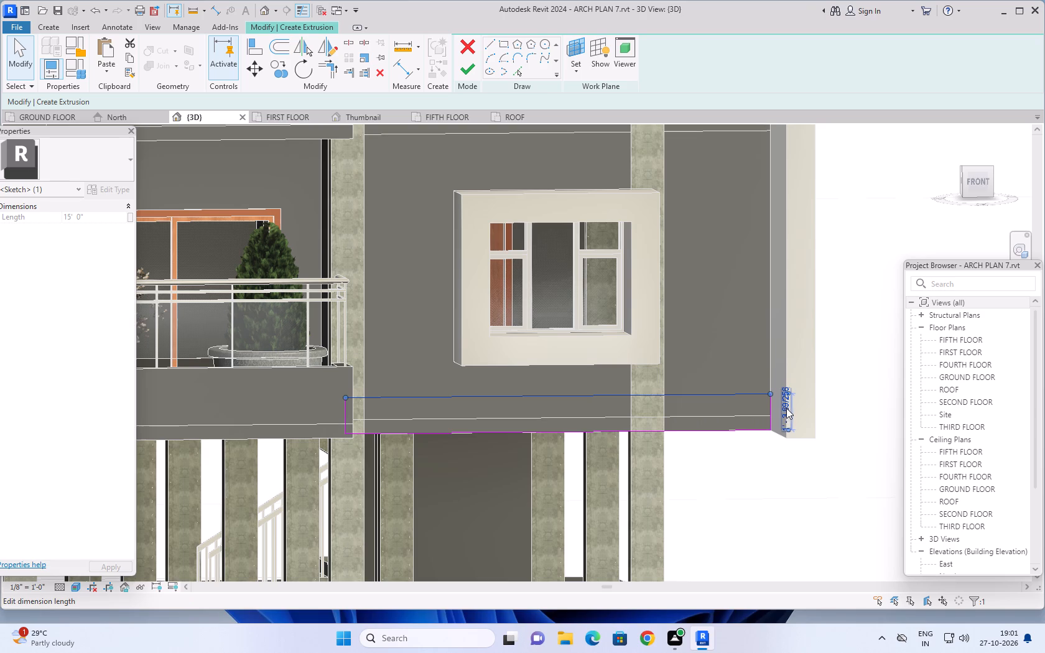
pyautogui.click(787, 407)
pyautogui.press('1')
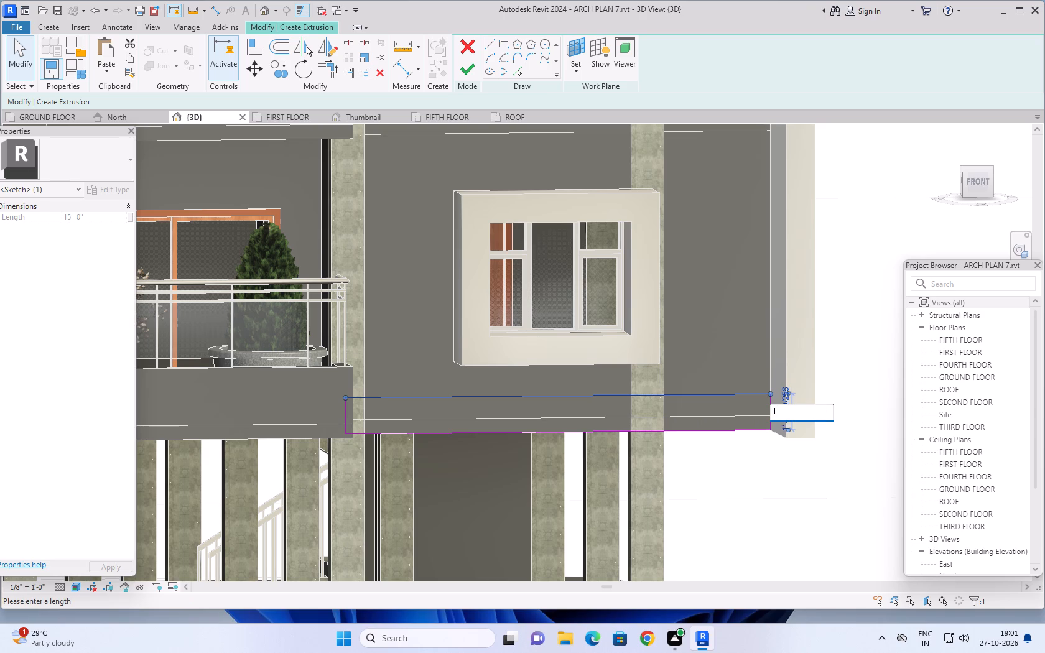
pyautogui.press("'")
pyautogui.press('Return')
# Sketch a second rectangle about 15' 0" long along the lowest slab's bottom edge, from the wall step beside the balcony bay to the opposite corner strip.
pyautogui.scroll(-2, 738, 396)
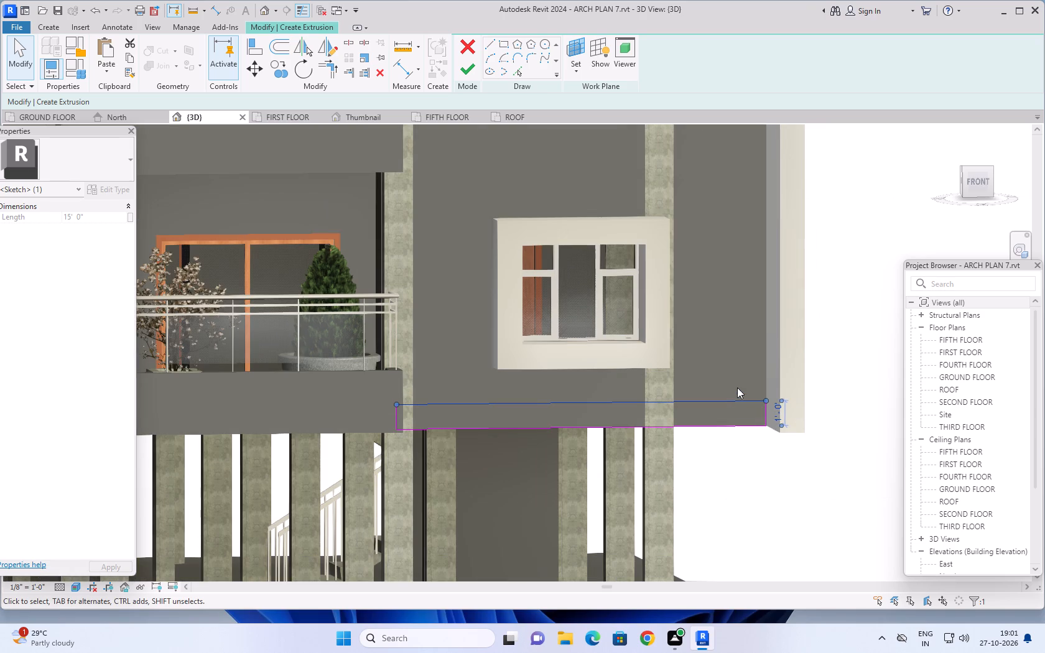
pyautogui.scroll(-2, 737, 386)
pyautogui.scroll(-3, 762, 438)
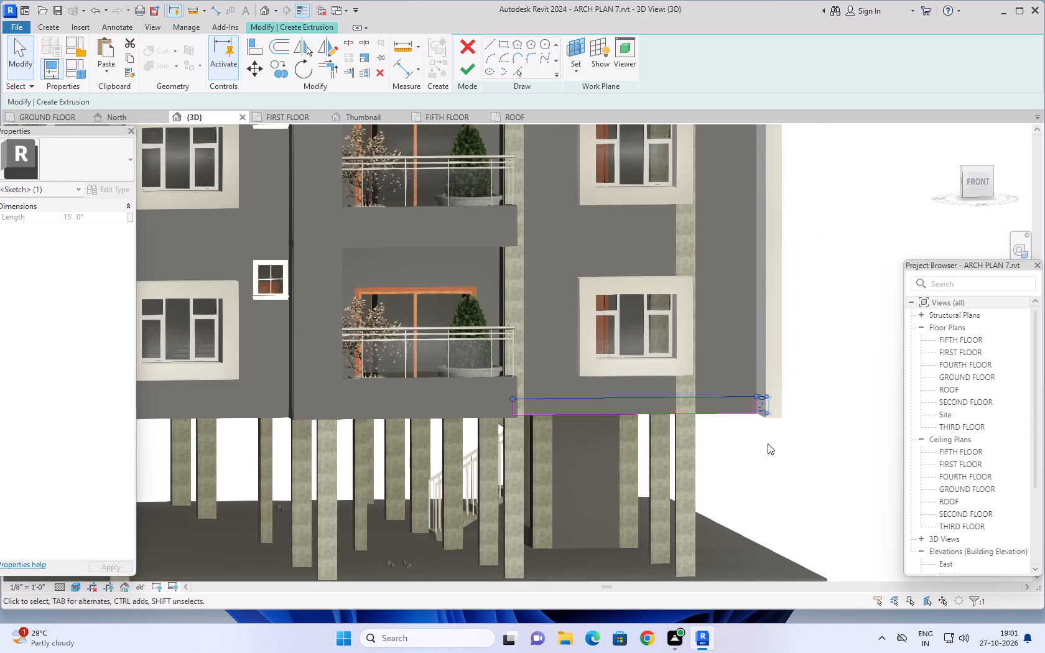
pyautogui.scroll(-1, 768, 443)
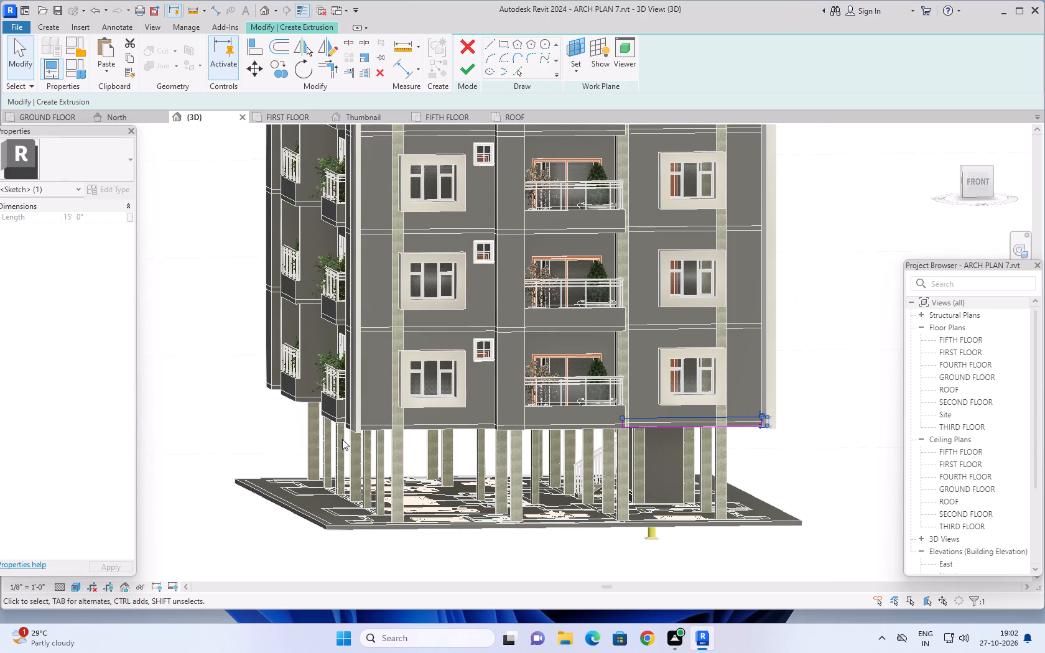
pyautogui.scroll(1, 345, 432)
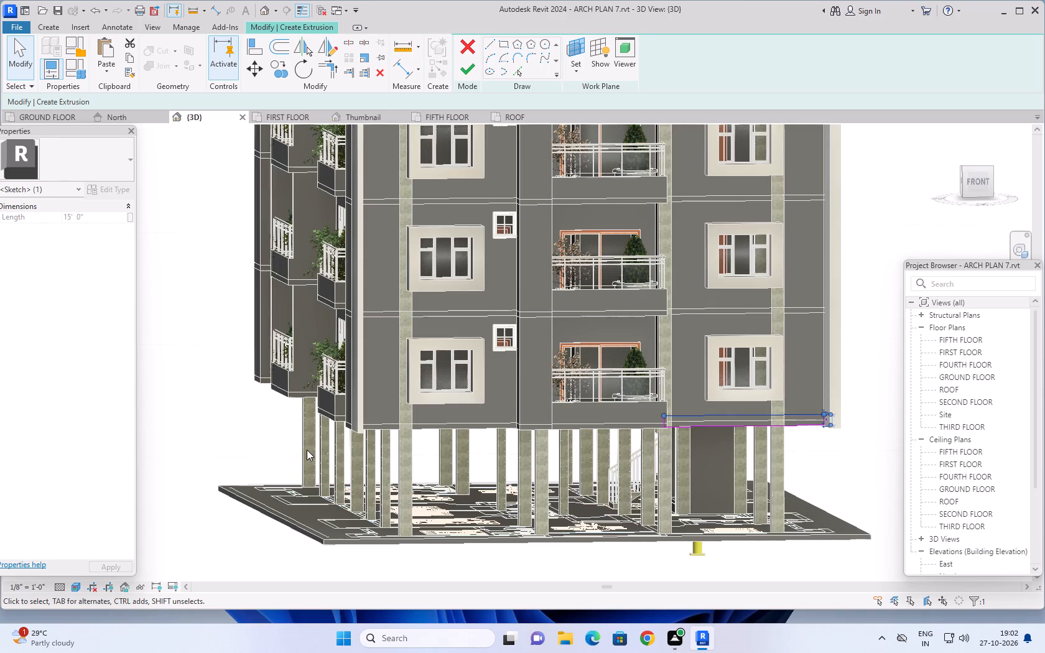
pyautogui.moveTo(298, 450); pyautogui.dragTo(278, 450, button='middle')
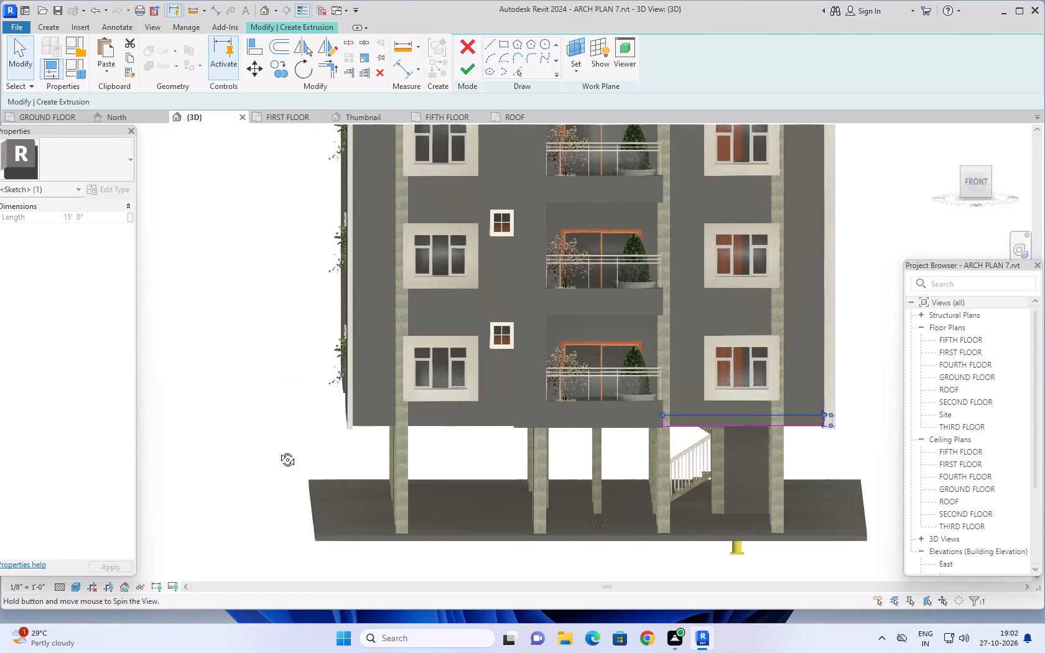
pyautogui.moveTo(278, 450); pyautogui.dragTo(277, 448, button='middle')
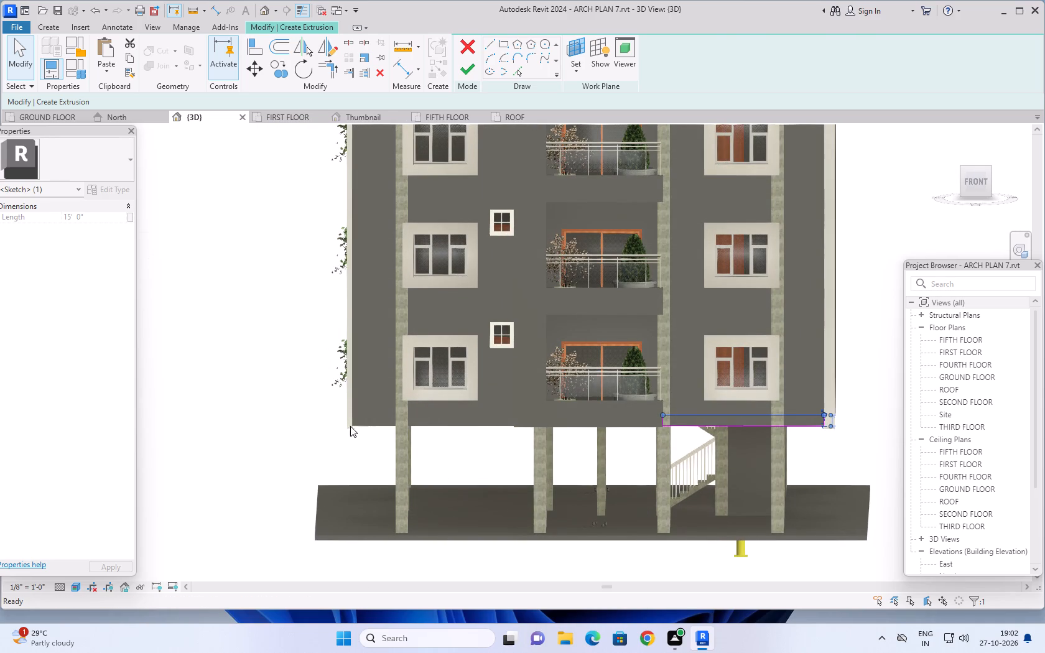
pyautogui.scroll(3, 357, 423)
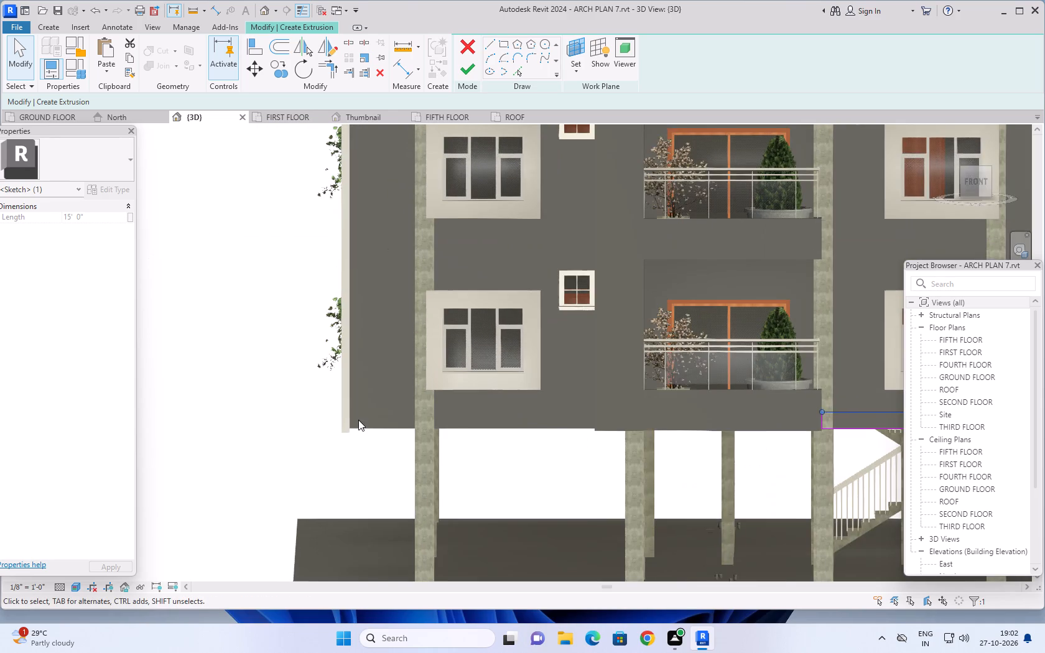
pyautogui.scroll(1, 358, 420)
pyautogui.keyDown('shift'); pyautogui.moveTo(358, 419); pyautogui.dragTo(346, 415, button='middle'); pyautogui.keyUp('shift')
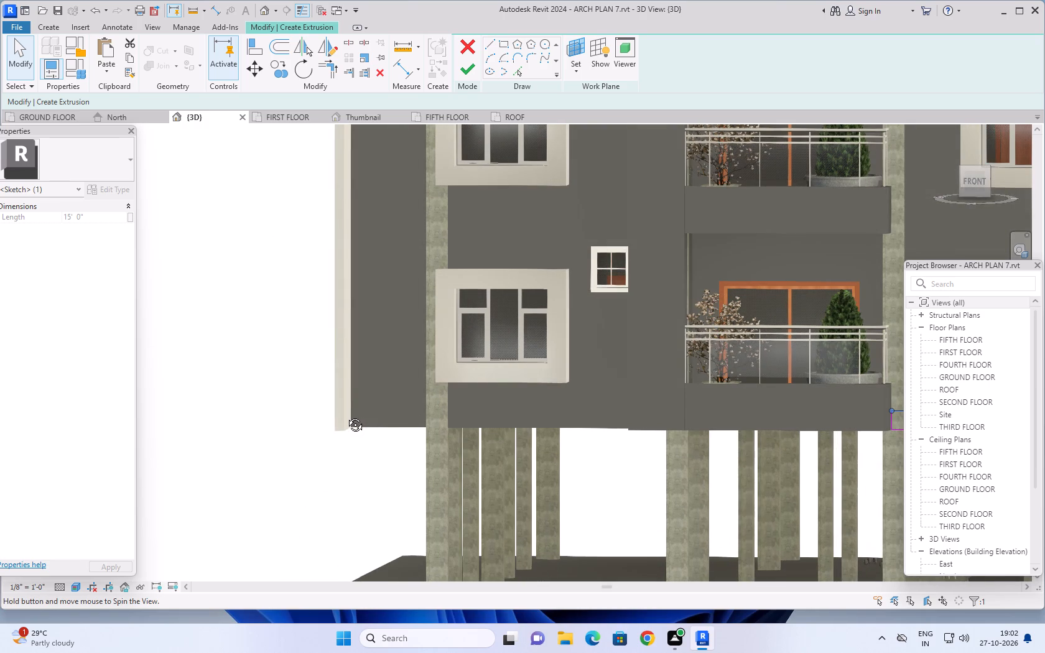
pyautogui.keyDown('shift'); pyautogui.moveTo(346, 415); pyautogui.dragTo(348, 420, button='middle'); pyautogui.keyUp('shift')
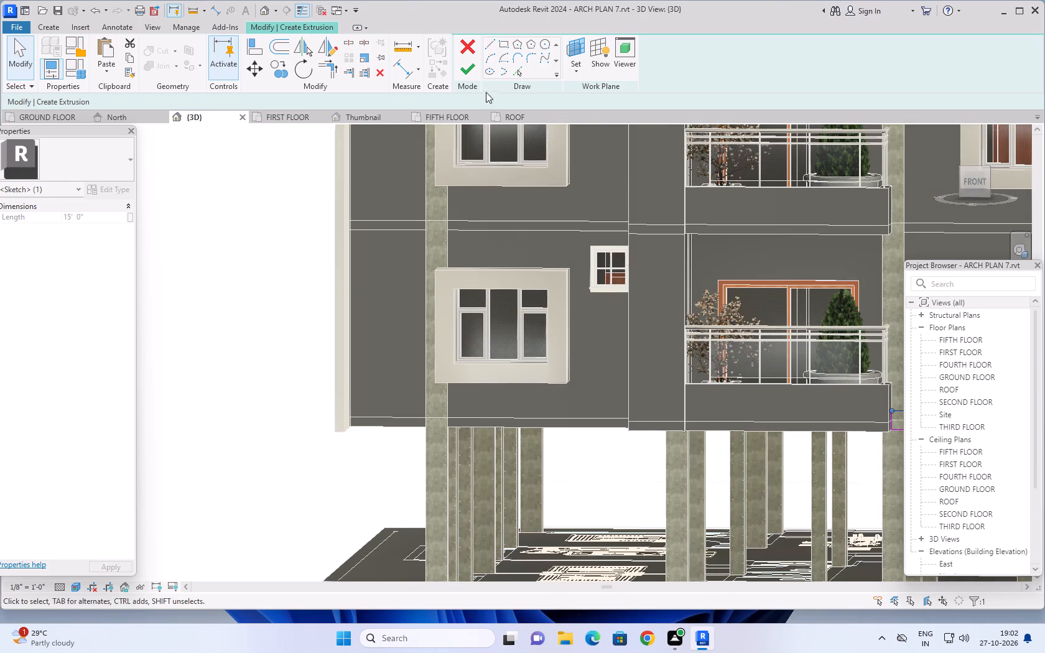
pyautogui.click(506, 47)
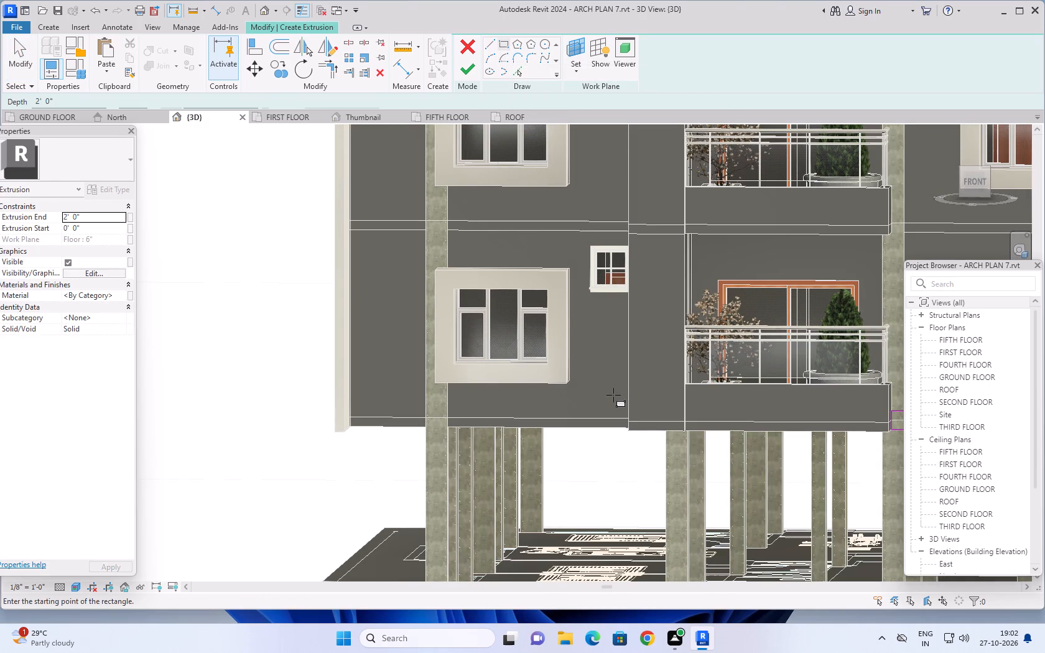
pyautogui.moveTo(613, 395); pyautogui.dragTo(647, 393, button='middle')
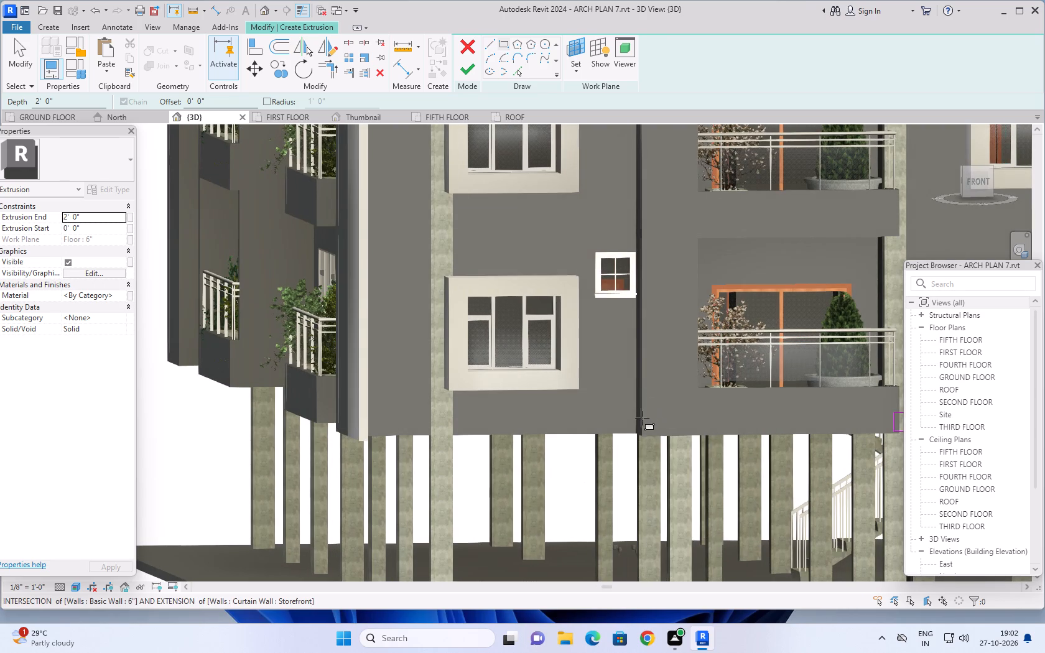
pyautogui.scroll(4, 626, 429)
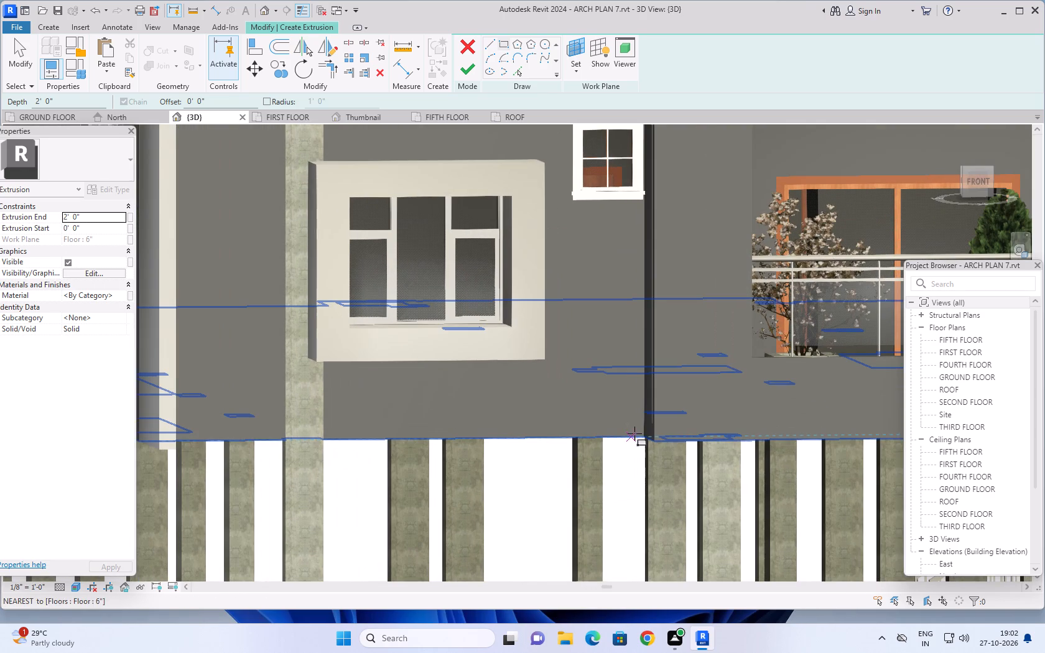
pyautogui.click(644, 435)
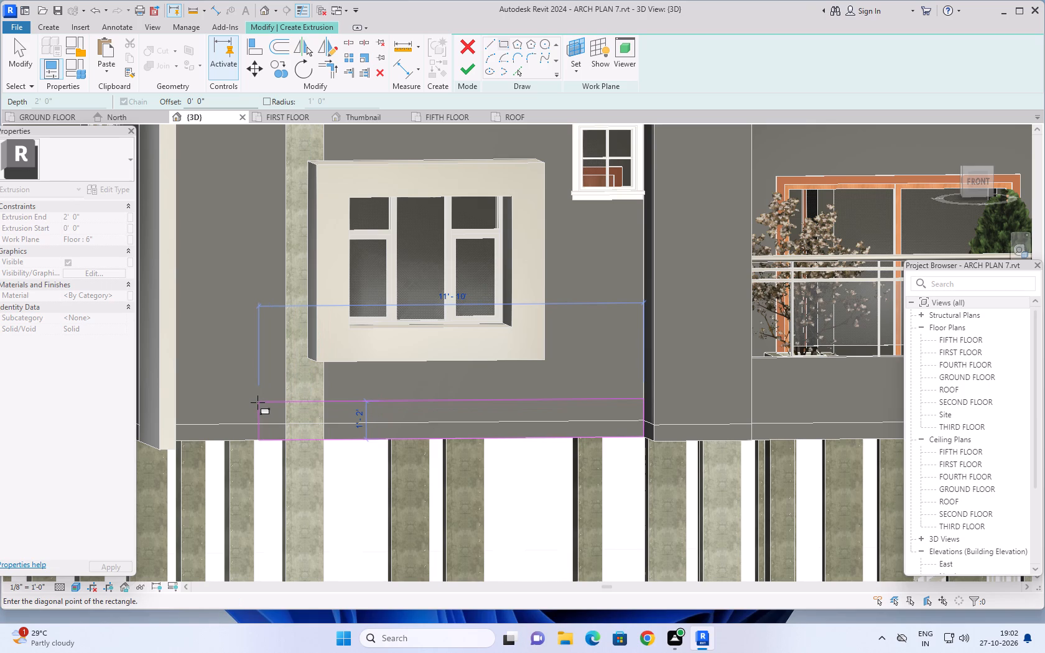
pyautogui.moveTo(258, 402); pyautogui.dragTo(229, 406, button='middle')
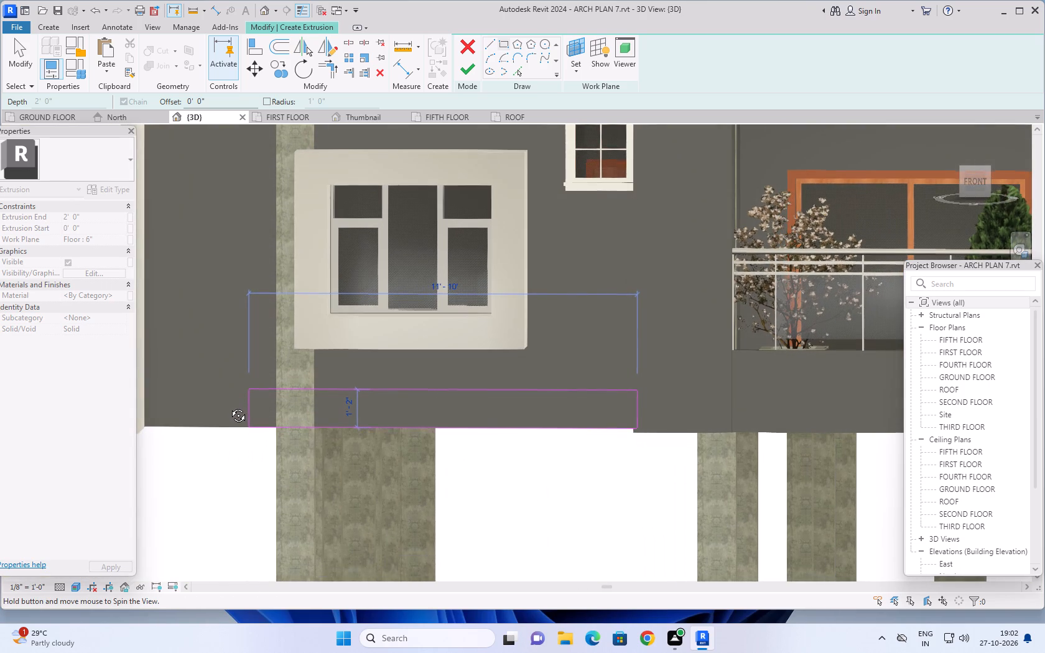
pyautogui.moveTo(229, 406); pyautogui.dragTo(230, 409, button='middle')
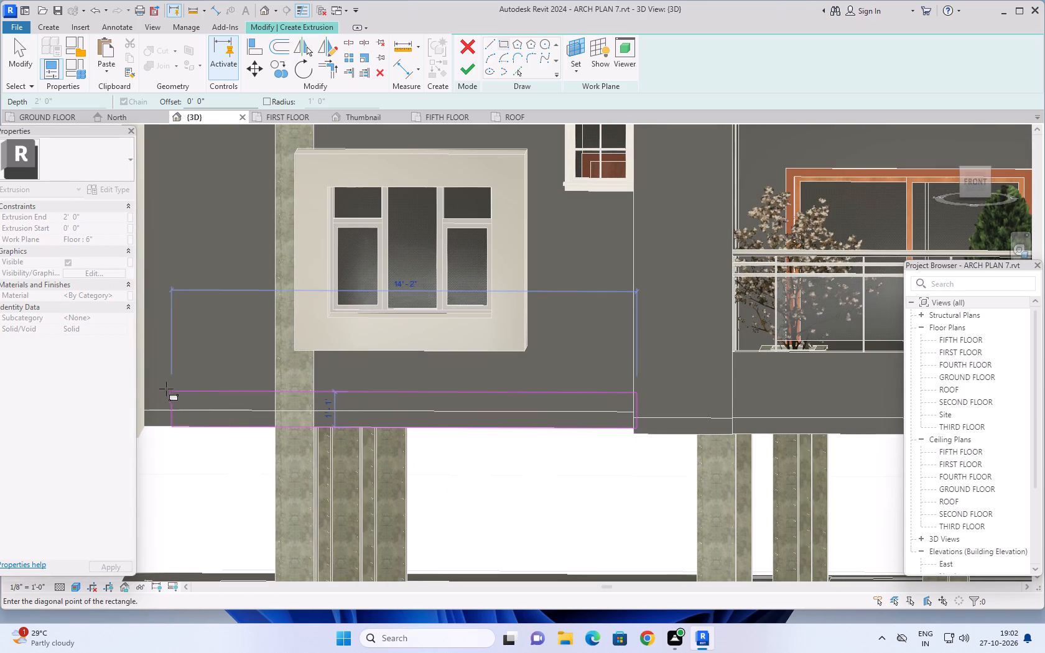
pyautogui.click(144, 386)
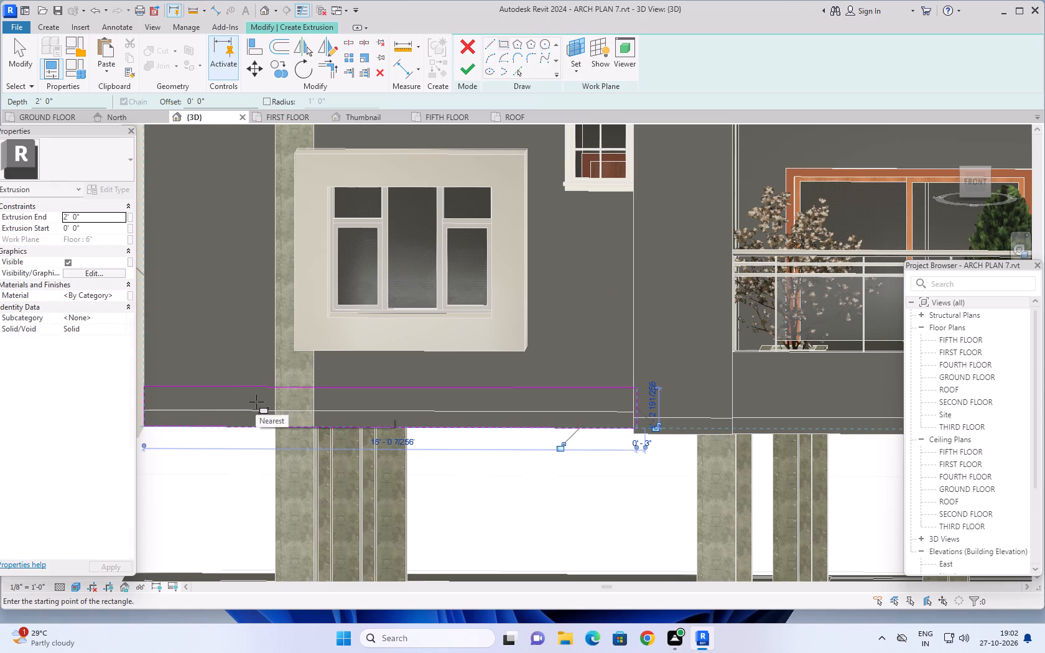
pyautogui.press('Escape')
pyautogui.press('Escape')
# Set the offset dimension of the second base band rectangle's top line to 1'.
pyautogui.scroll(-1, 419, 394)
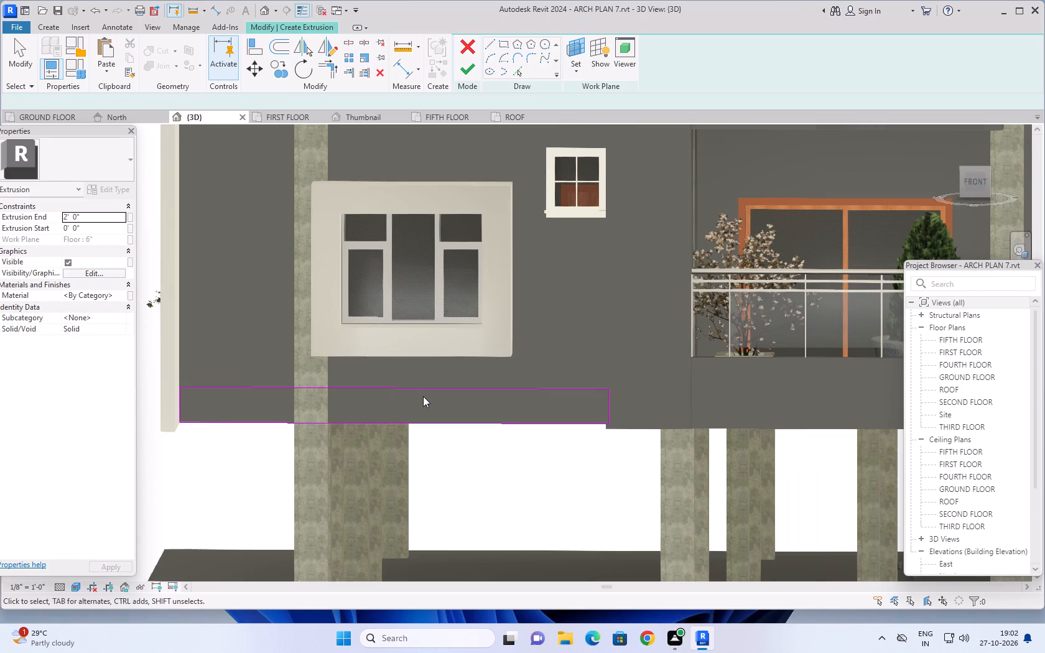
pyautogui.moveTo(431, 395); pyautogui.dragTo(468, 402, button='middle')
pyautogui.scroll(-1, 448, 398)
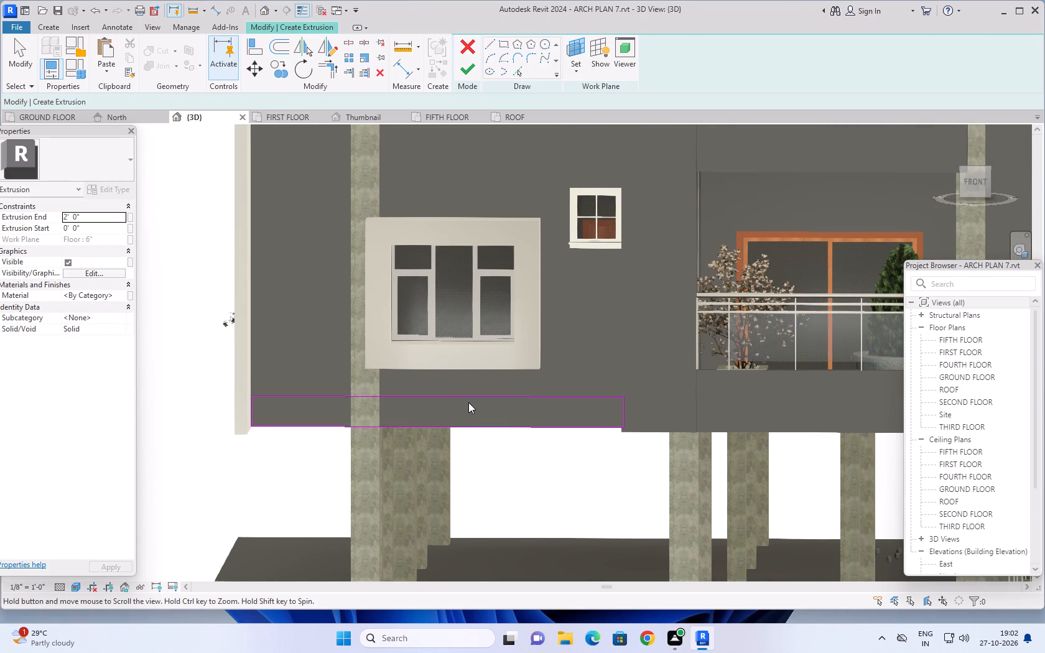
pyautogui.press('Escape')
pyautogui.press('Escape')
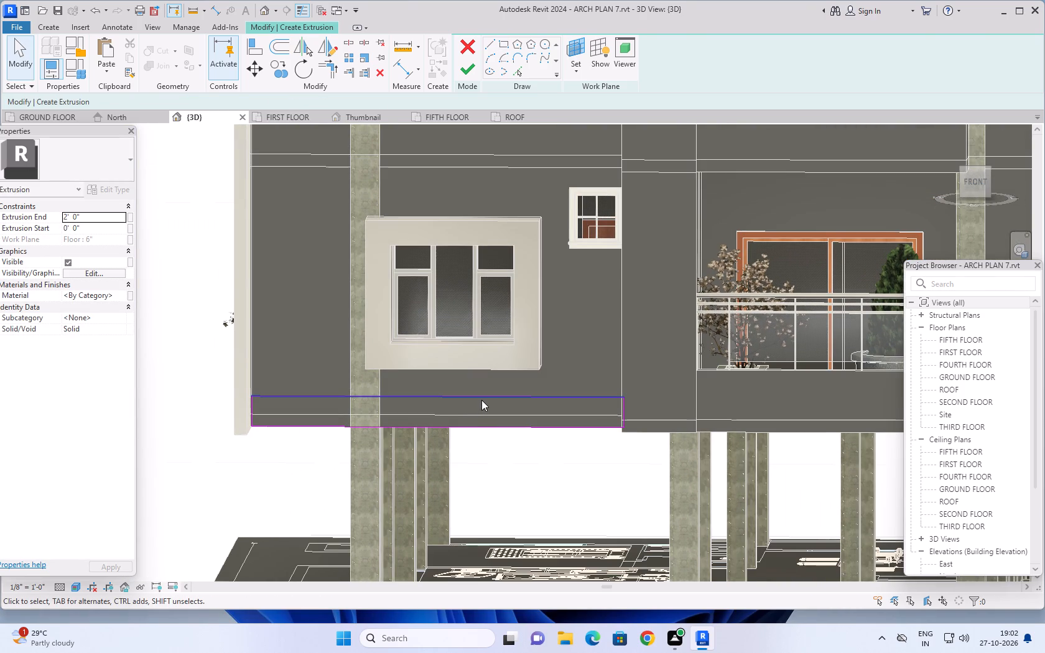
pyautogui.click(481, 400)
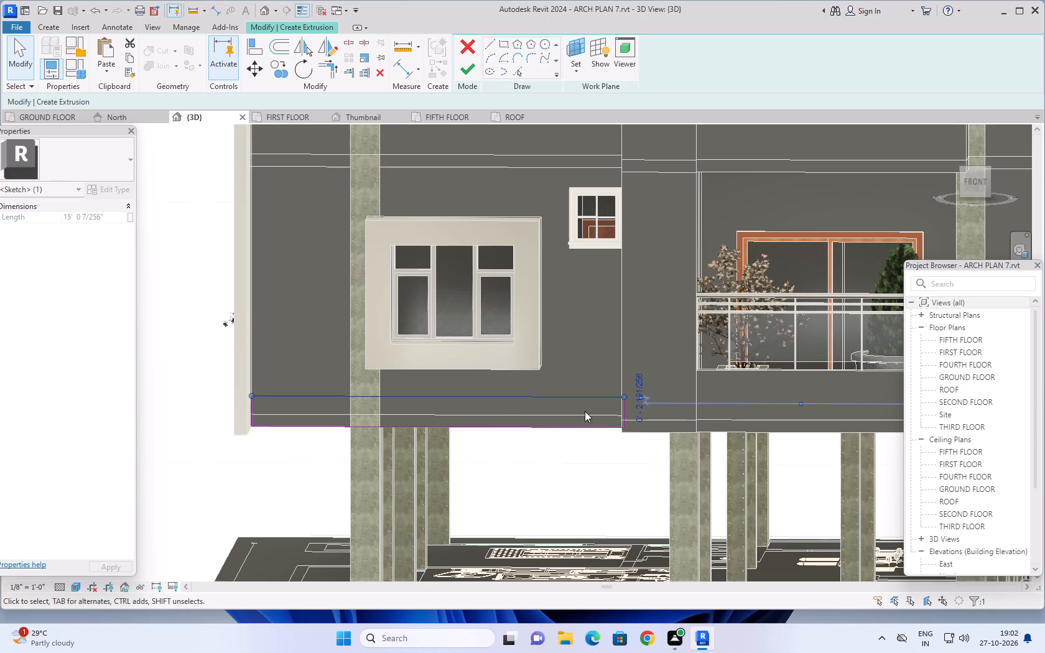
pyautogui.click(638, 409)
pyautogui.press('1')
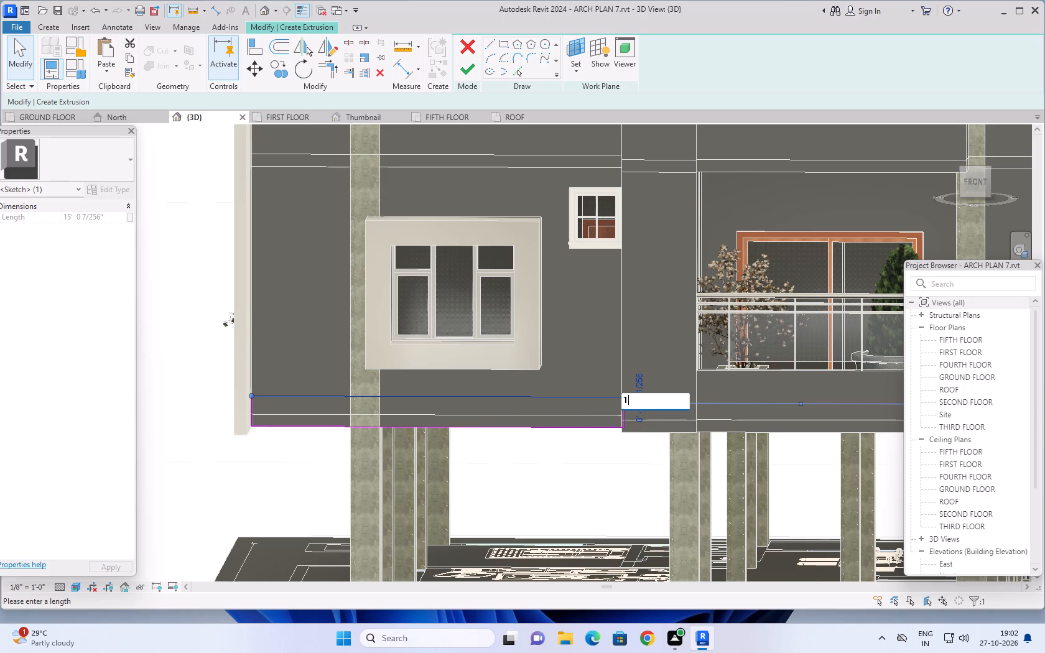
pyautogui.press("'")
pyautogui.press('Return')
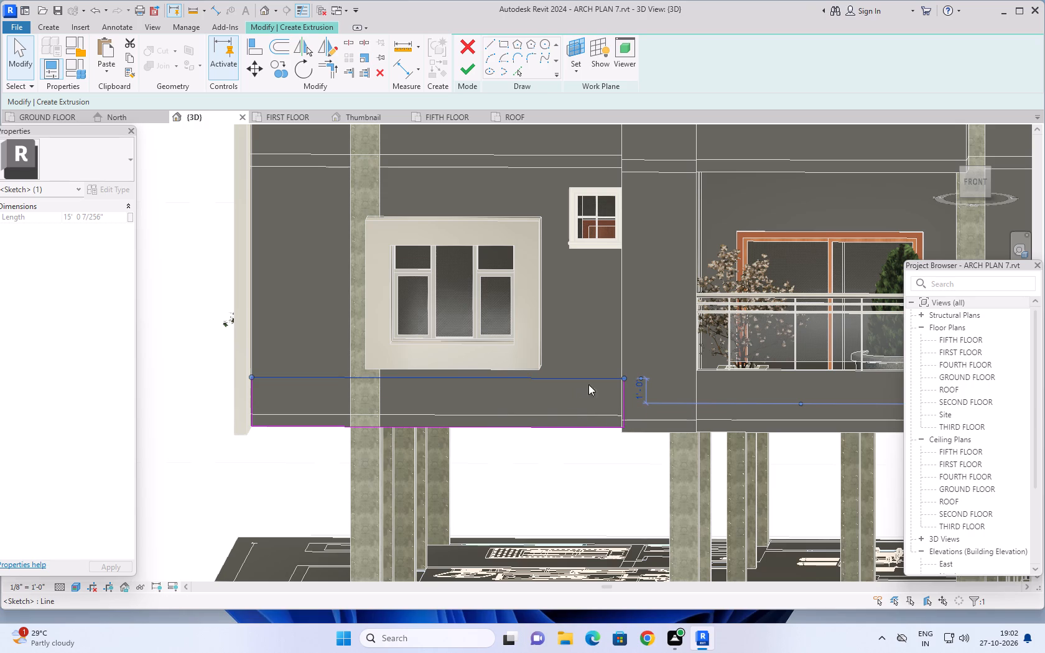
# Set the offset dimension of the second base band rectangle's top line to 6".
pyautogui.click(642, 388)
pyautogui.scroll(-1, 542, 393)
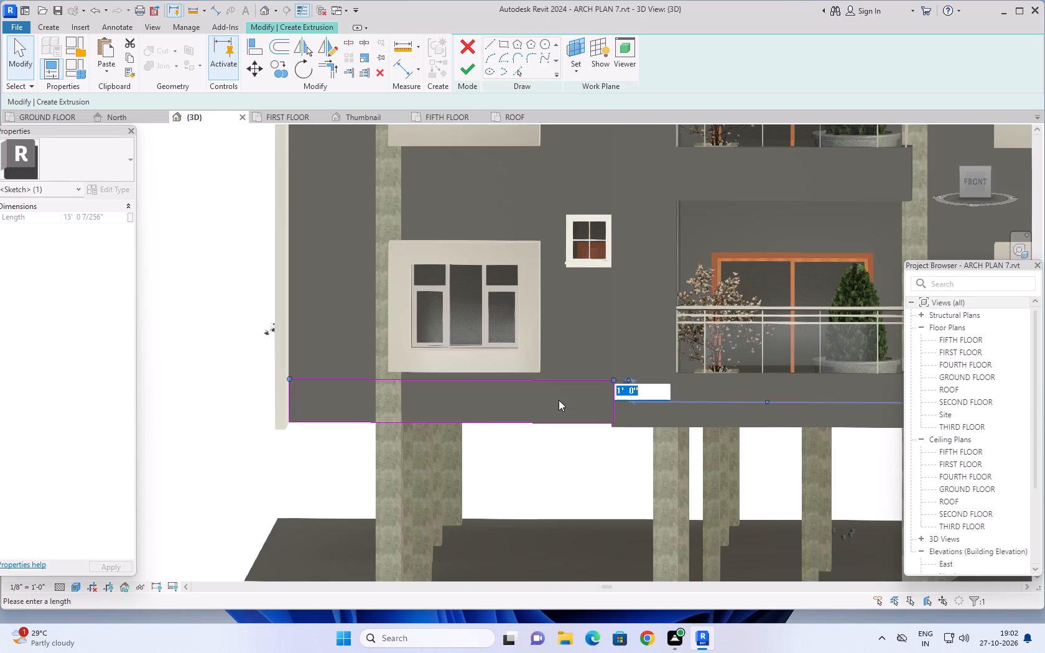
pyautogui.keyDown('shift'); pyautogui.moveTo(559, 400); pyautogui.dragTo(559, 435, button='middle'); pyautogui.keyUp('shift')
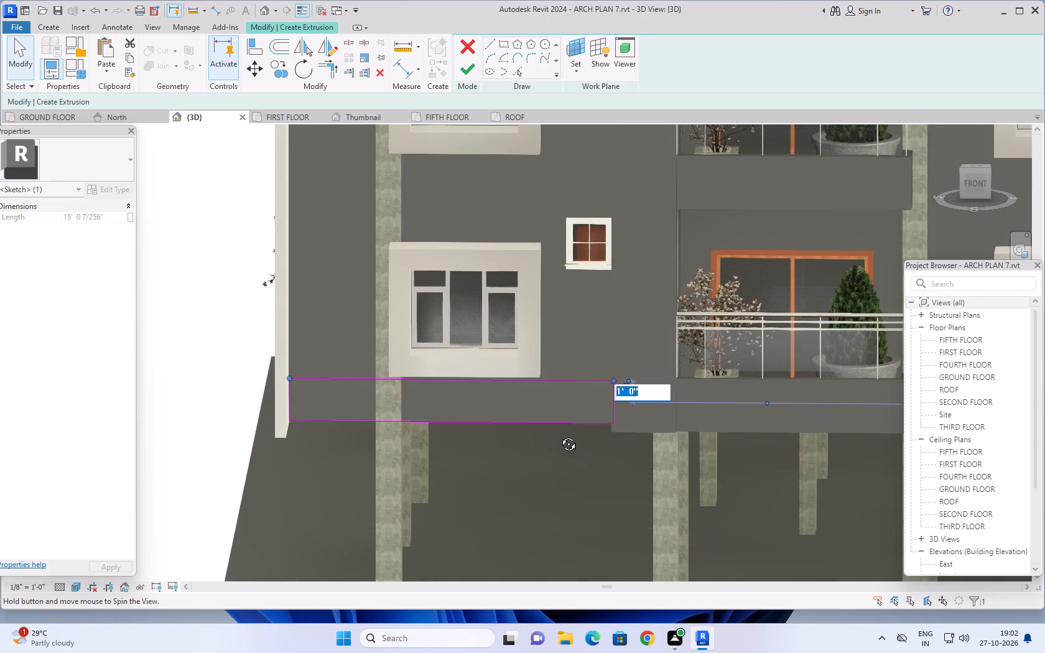
pyautogui.keyDown('shift'); pyautogui.moveTo(559, 435); pyautogui.dragTo(559, 435, button='middle'); pyautogui.keyUp('shift')
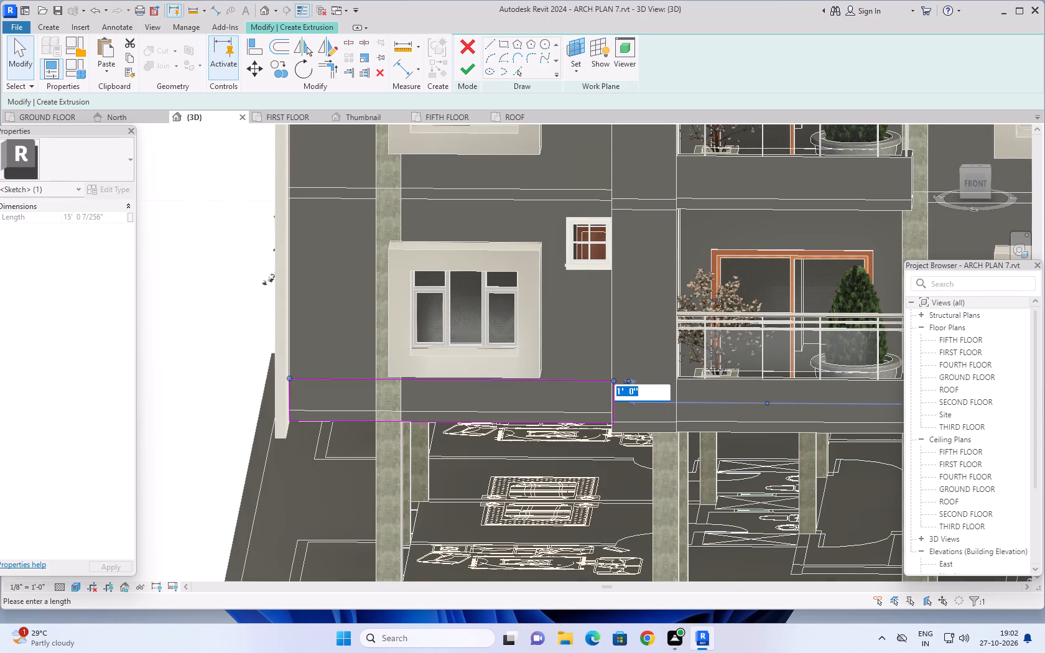
pyautogui.press('6')
pyautogui.hotkey('shift', '"')
pyautogui.press('Return')
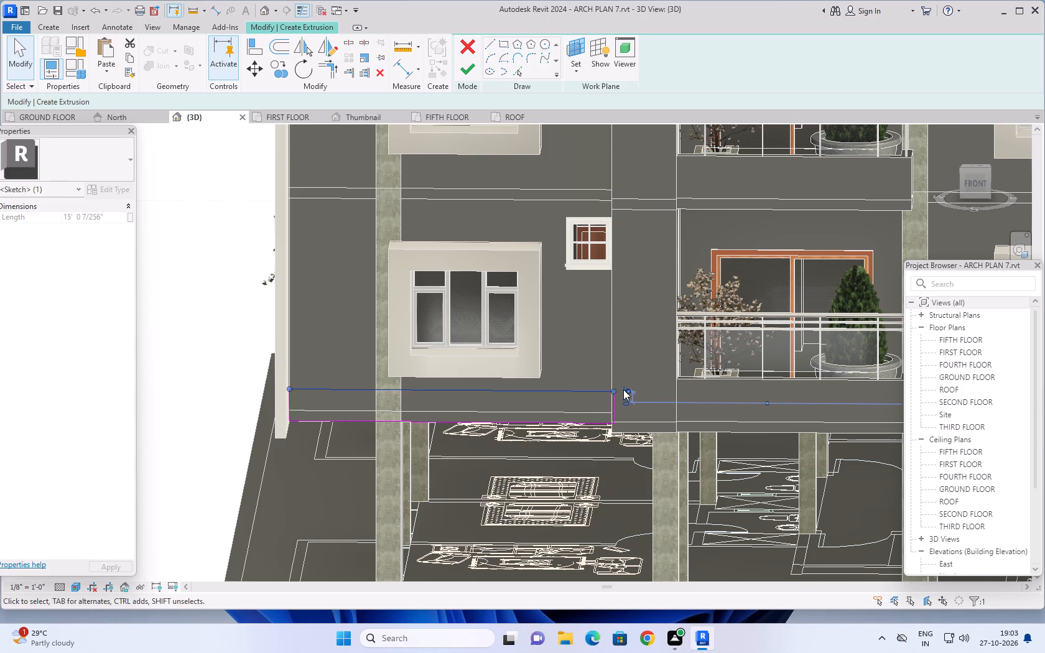
# Examine the whole lower facade, comparing the two sketched base band rectangles on either side of the balcony bay.
pyautogui.scroll(-7, 623, 389)
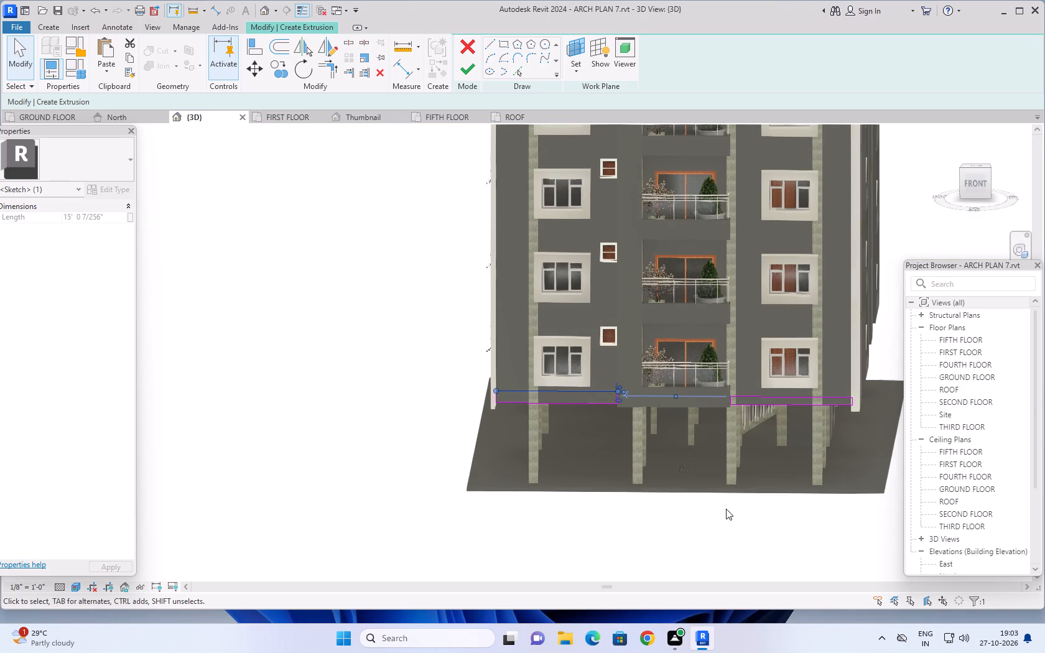
pyautogui.moveTo(713, 525); pyautogui.dragTo(714, 474, button='middle')
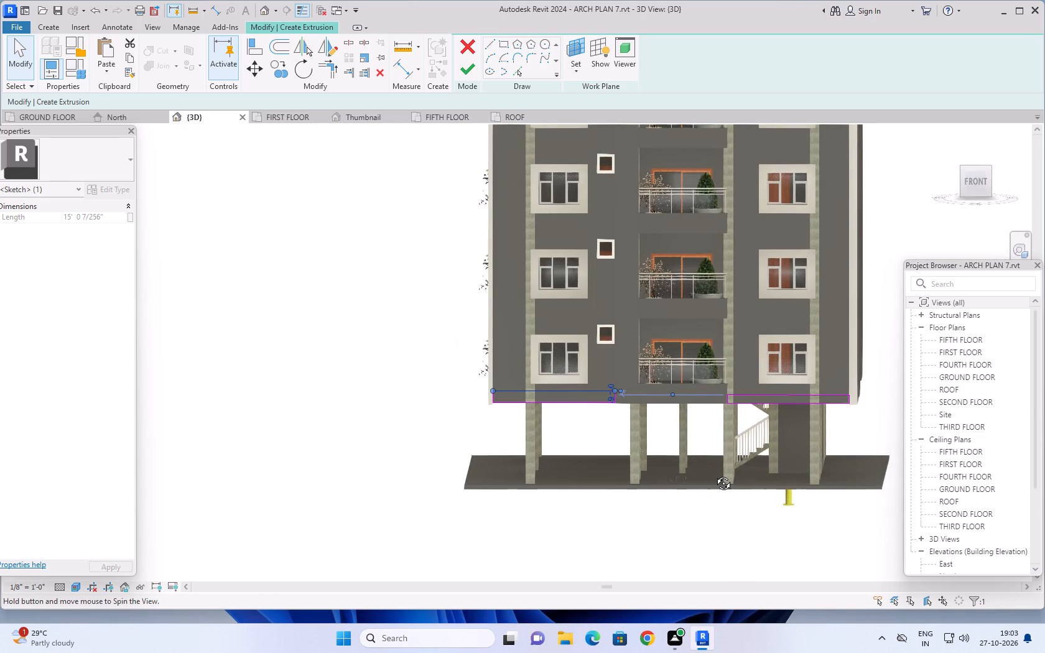
pyautogui.moveTo(714, 474); pyautogui.dragTo(722, 458, button='middle')
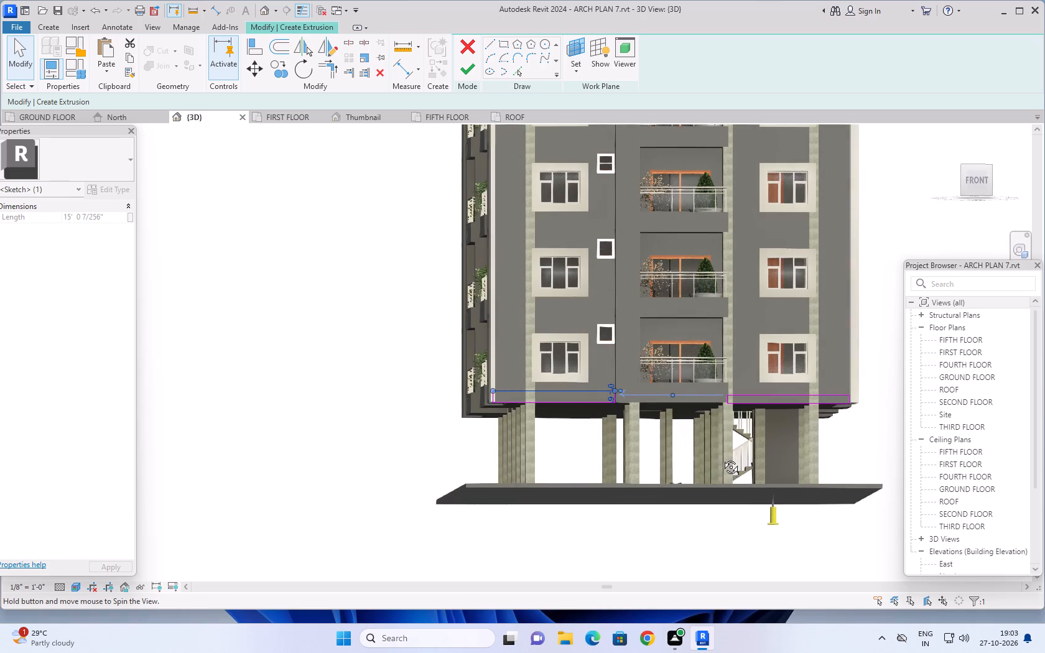
pyautogui.moveTo(722, 458); pyautogui.dragTo(720, 466, button='middle')
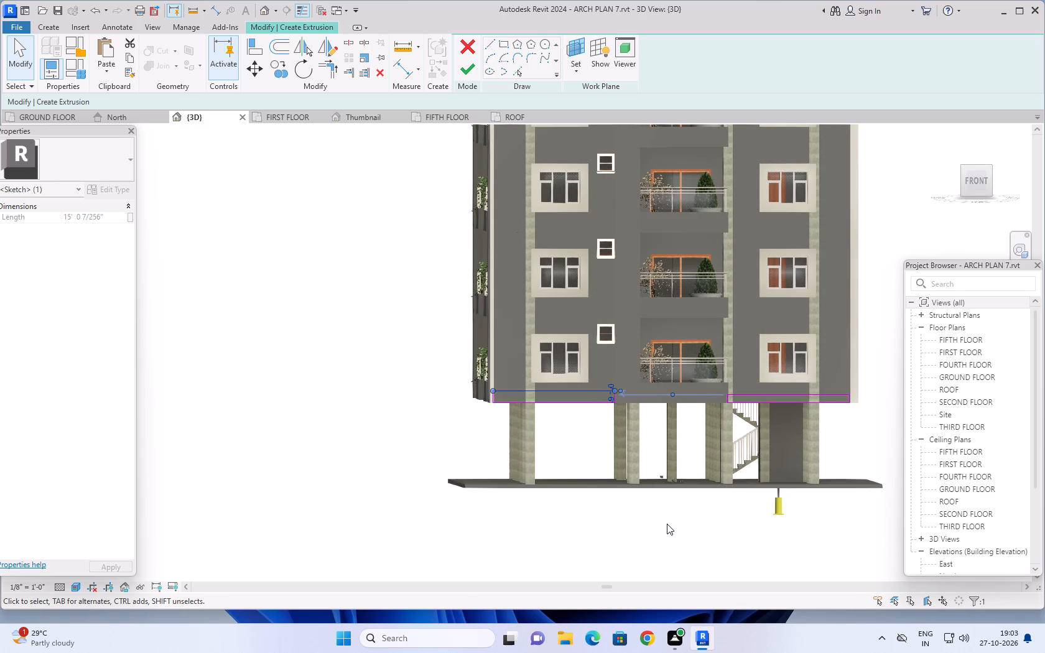
pyautogui.click(667, 524)
pyautogui.keyDown('shift'); pyautogui.moveTo(670, 521); pyautogui.dragTo(668, 521, button='middle'); pyautogui.keyUp('shift')
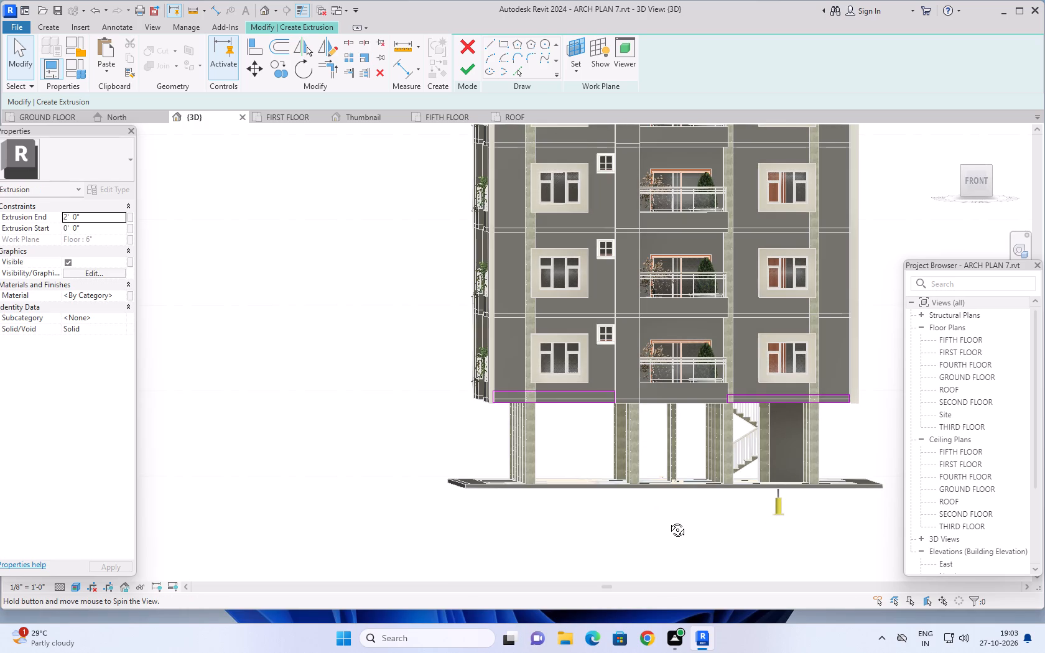
pyautogui.keyDown('shift'); pyautogui.moveTo(668, 521); pyautogui.dragTo(663, 529, button='middle'); pyautogui.keyUp('shift')
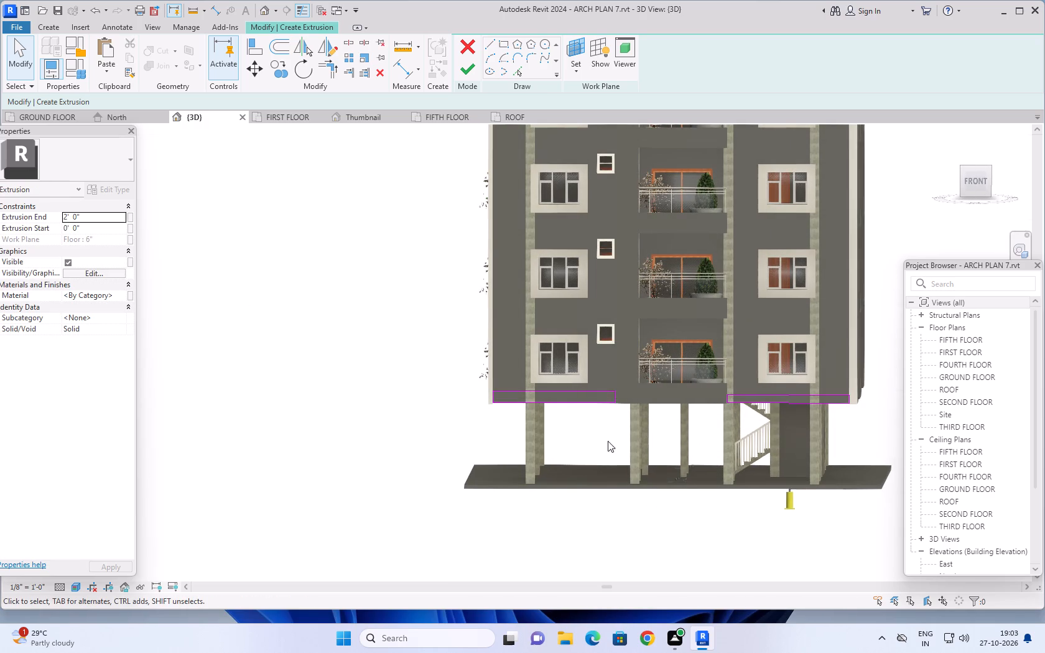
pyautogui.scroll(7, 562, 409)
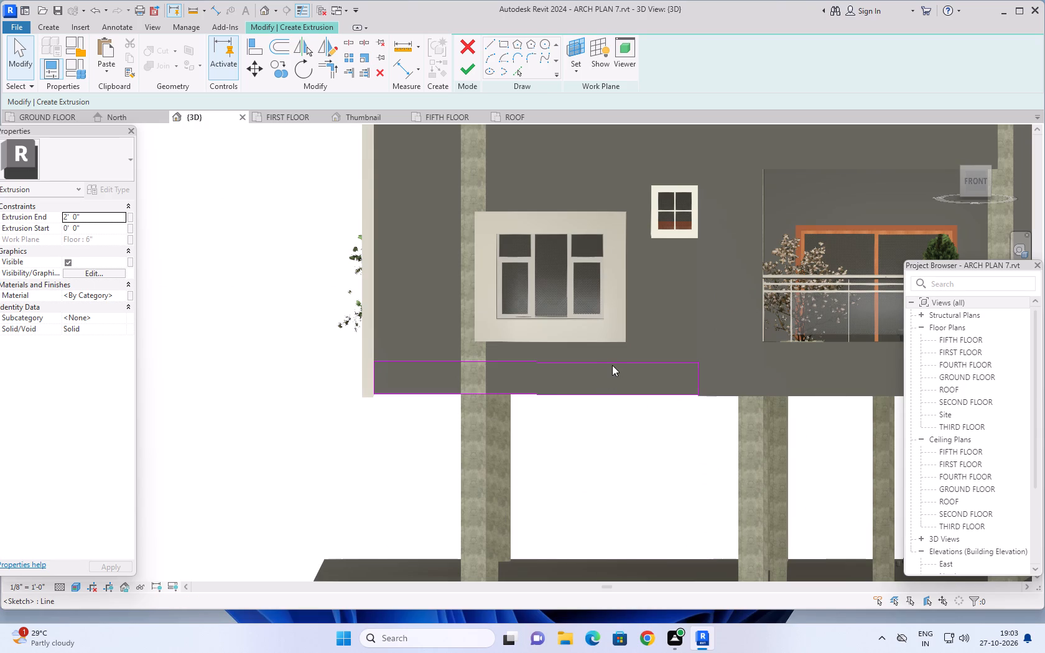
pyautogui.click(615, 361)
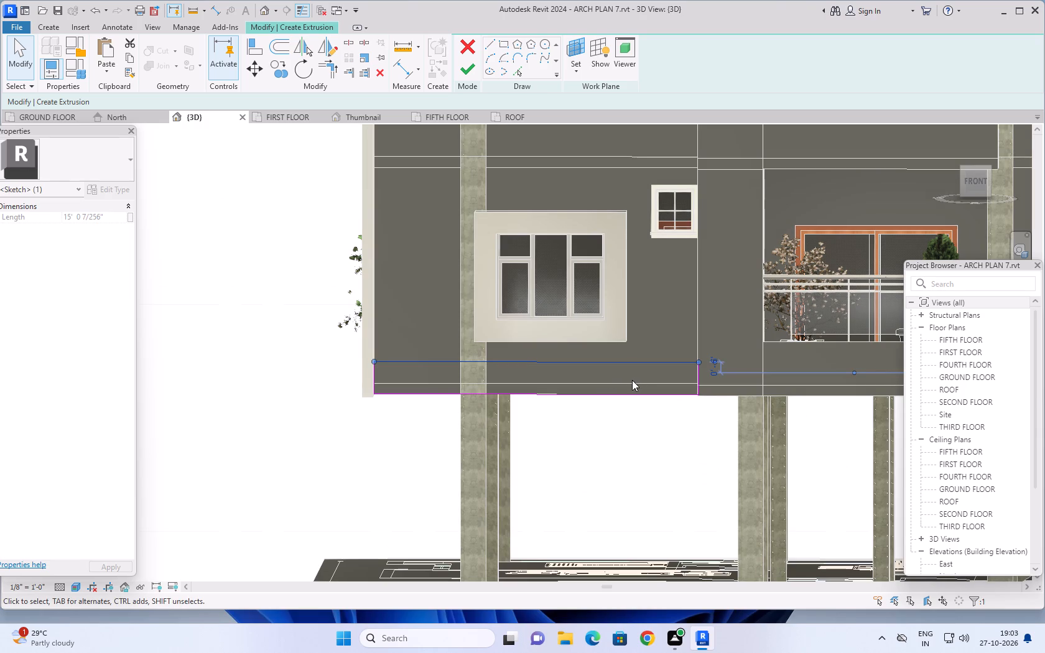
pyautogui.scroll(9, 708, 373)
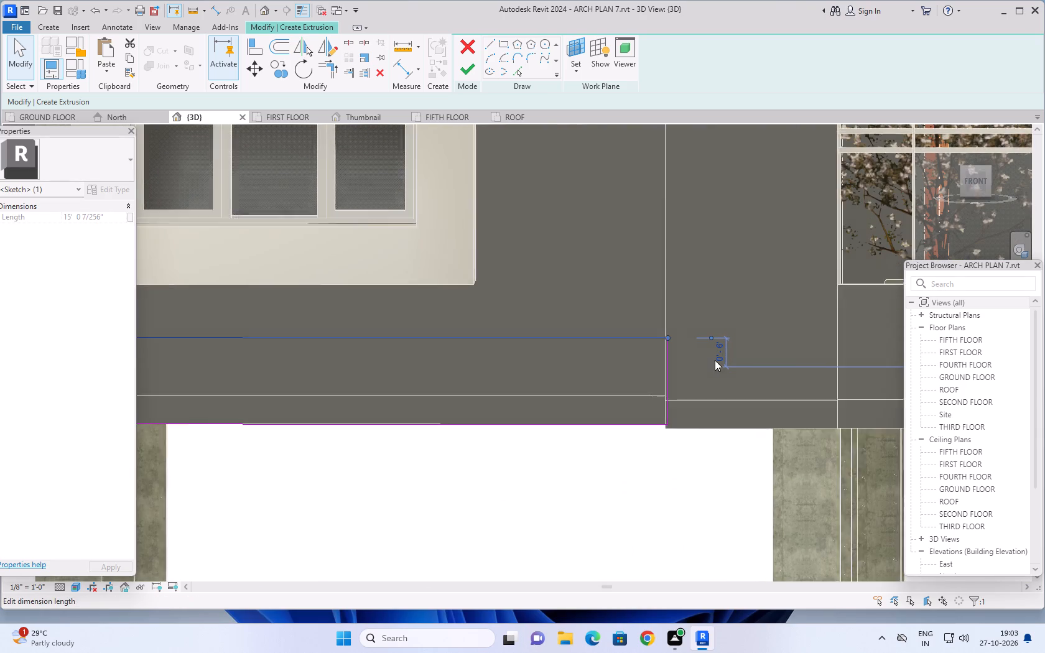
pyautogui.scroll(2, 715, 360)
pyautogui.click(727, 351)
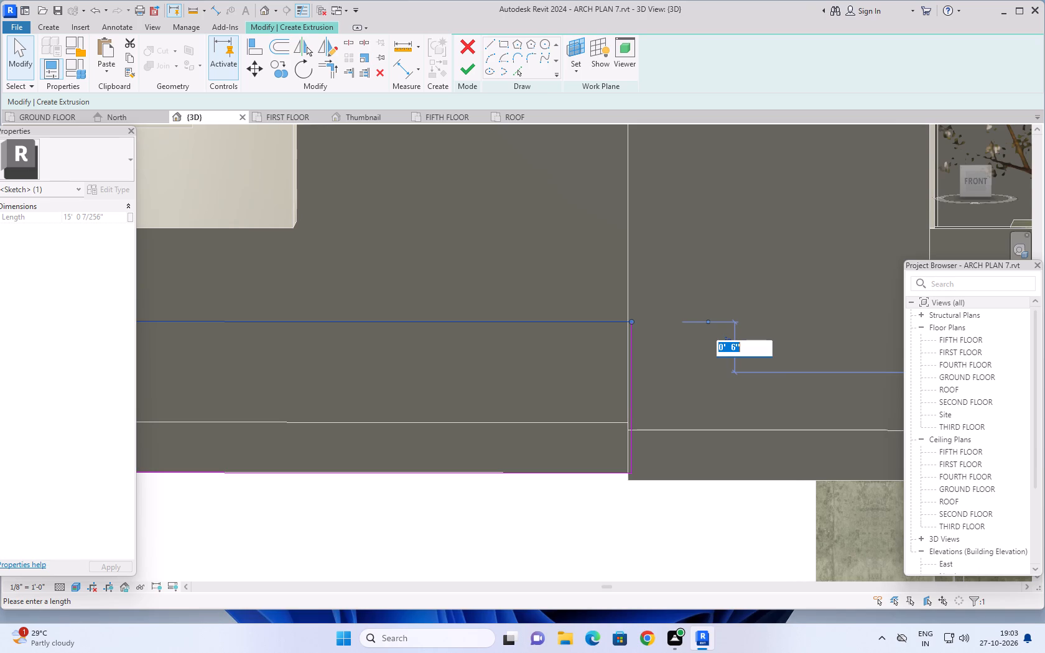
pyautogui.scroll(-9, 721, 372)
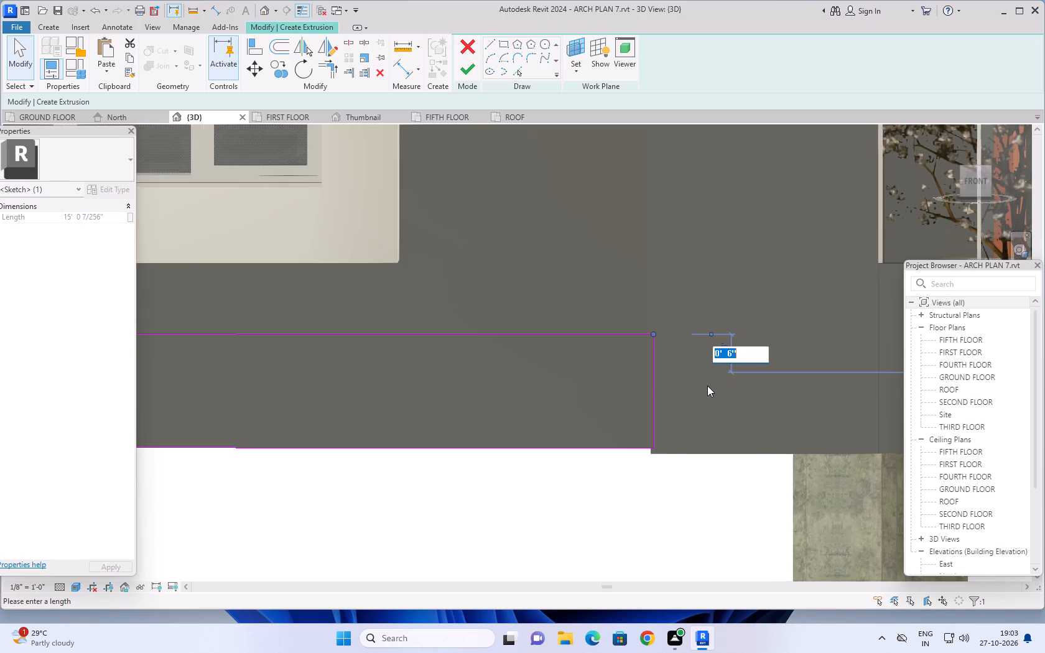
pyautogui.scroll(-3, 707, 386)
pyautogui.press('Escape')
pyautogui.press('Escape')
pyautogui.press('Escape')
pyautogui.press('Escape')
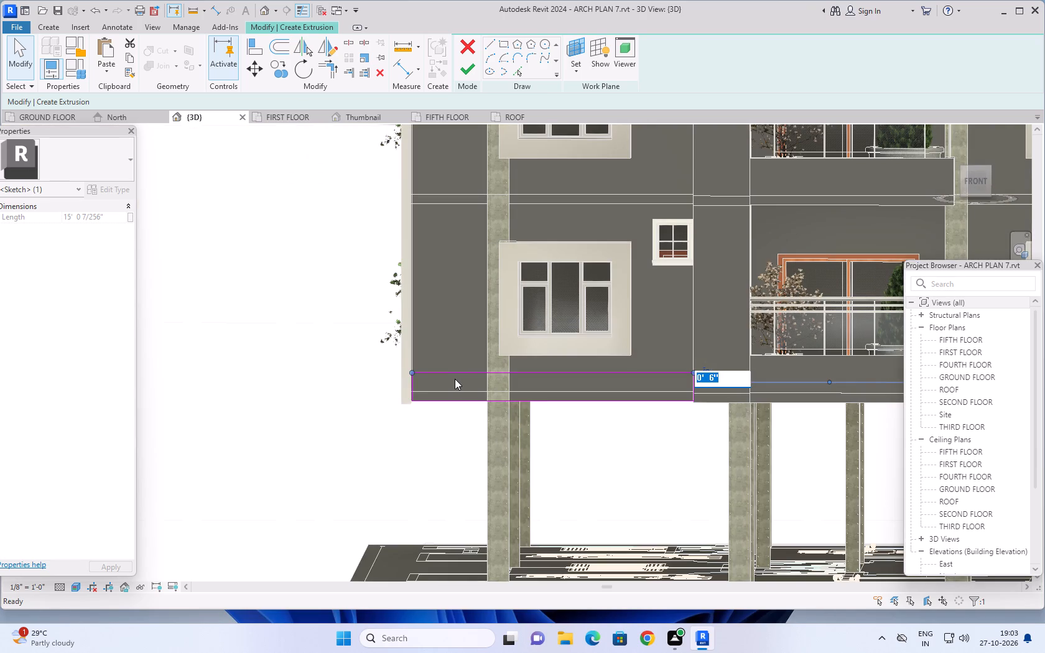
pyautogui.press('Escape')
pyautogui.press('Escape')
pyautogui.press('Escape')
# Set the height of the second base band rectangle, the 15' long one, to 6" through its top line's dimension.
pyautogui.scroll(3, 422, 381)
pyautogui.moveTo(439, 385); pyautogui.dragTo(441, 385, button='middle')
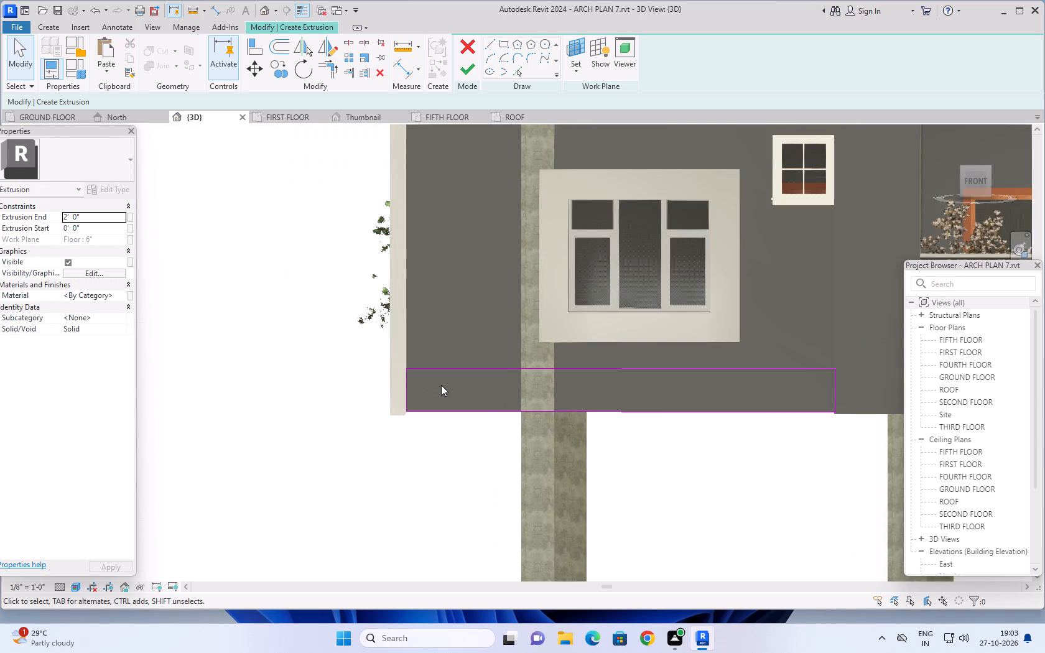
pyautogui.moveTo(441, 385); pyautogui.dragTo(507, 391, button='middle')
pyautogui.moveTo(508, 391); pyautogui.dragTo(516, 392, button='middle')
pyautogui.middleClick(516, 392)
pyautogui.moveTo(518, 392); pyautogui.dragTo(536, 399, button='middle')
pyautogui.scroll(4, 518, 405)
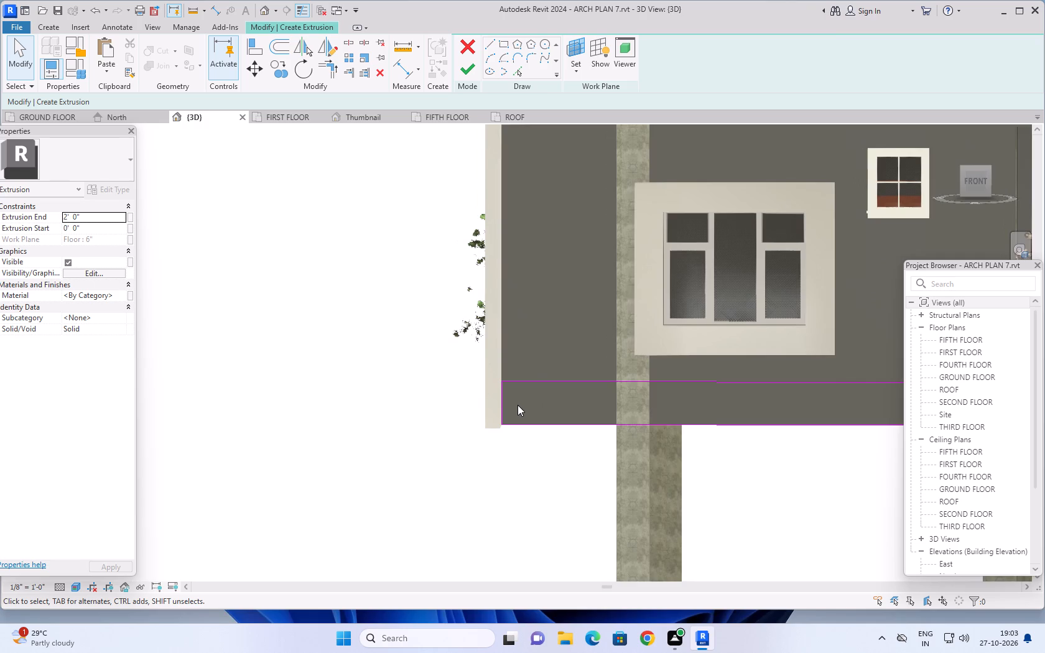
pyautogui.press('Escape')
pyautogui.press('Escape')
pyautogui.press('Escape')
pyautogui.press('Escape')
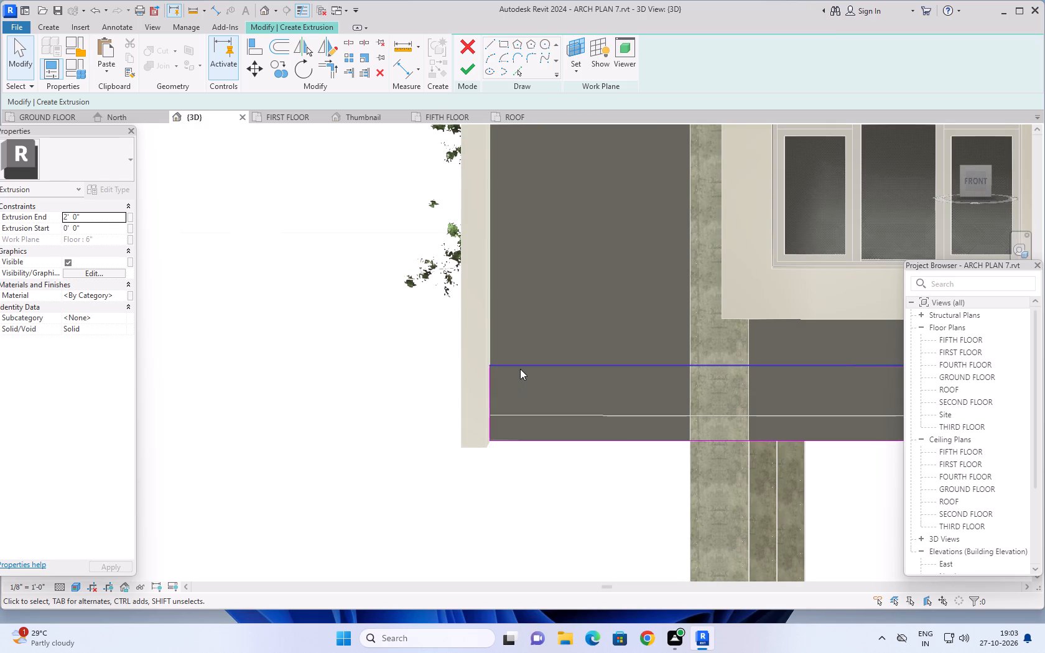
pyautogui.click(521, 368)
pyautogui.scroll(-2, 571, 391)
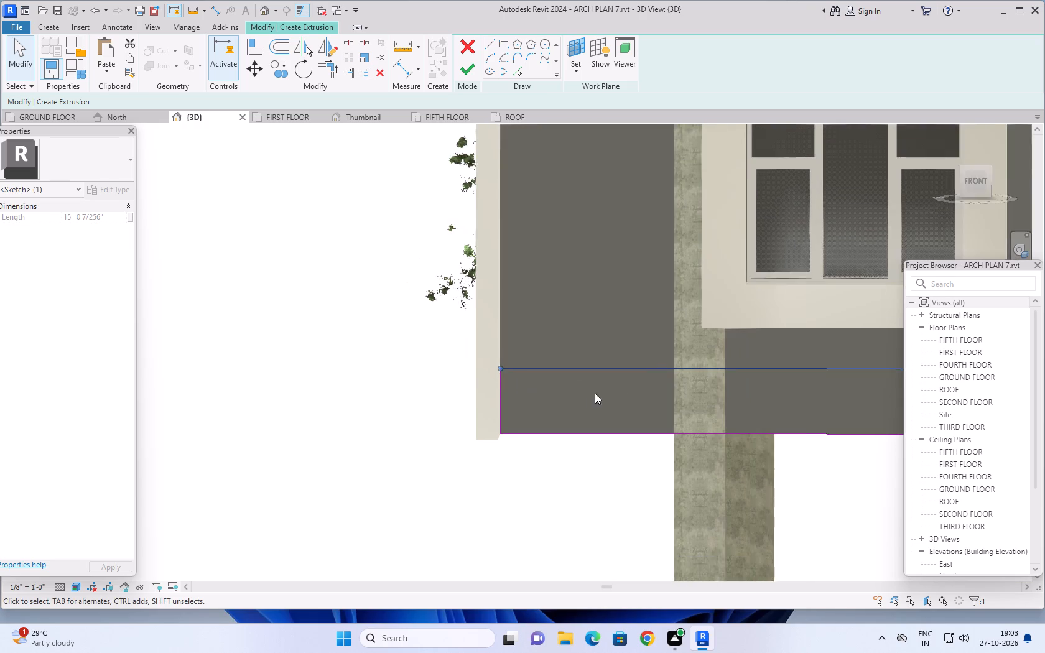
pyautogui.scroll(-3, 679, 394)
pyautogui.scroll(-4, 768, 392)
pyautogui.moveTo(794, 391); pyautogui.dragTo(756, 393, button='middle')
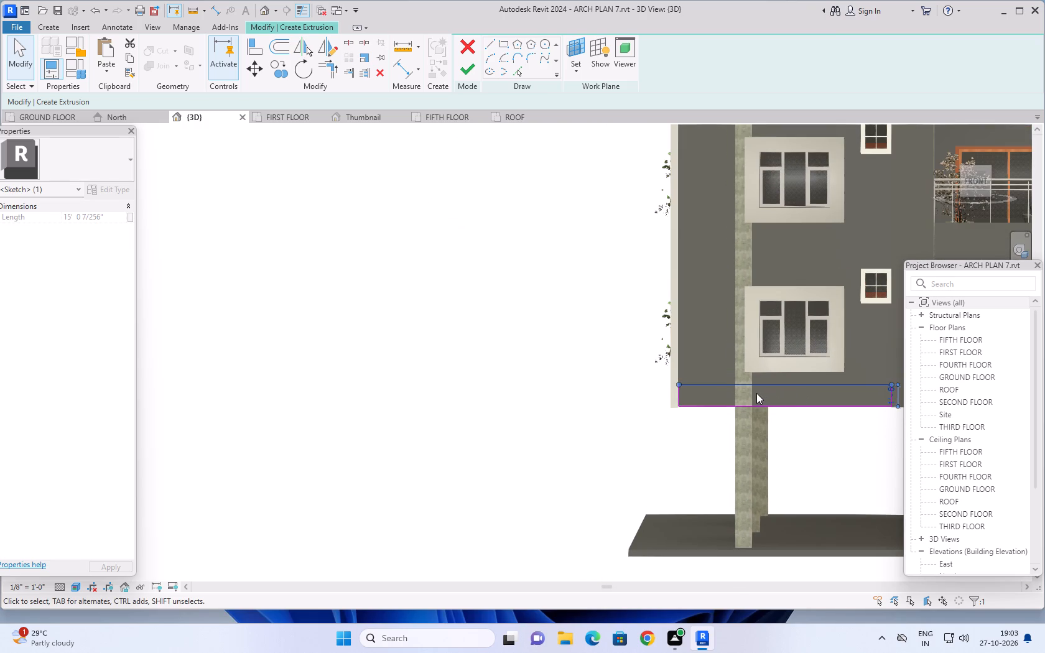
pyautogui.moveTo(756, 393); pyautogui.dragTo(753, 393, button='middle')
pyautogui.scroll(4, 889, 396)
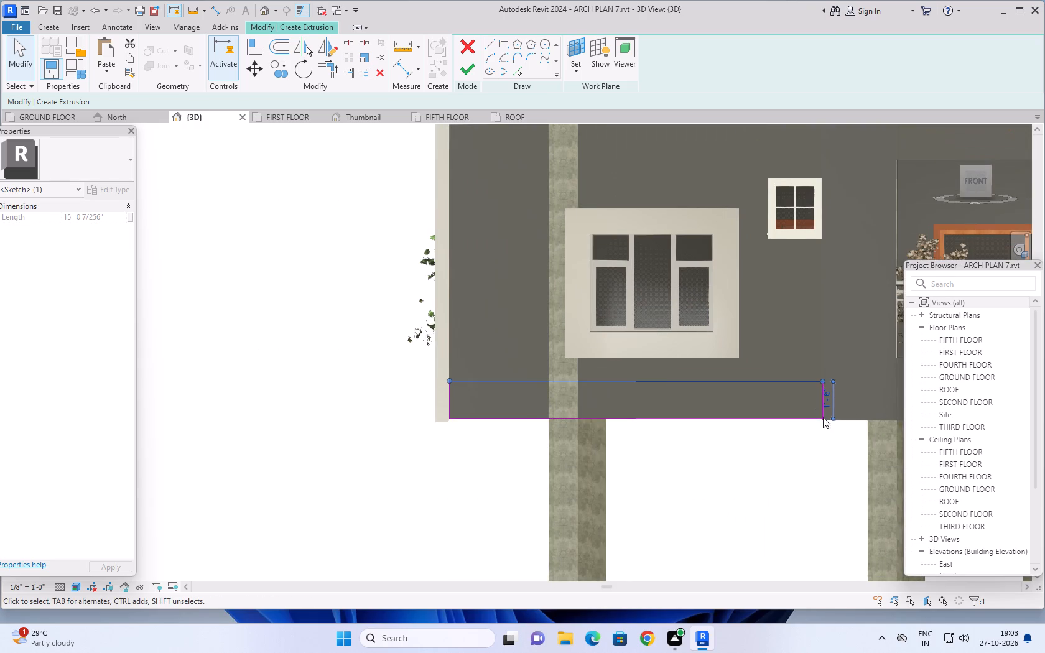
pyautogui.scroll(4, 812, 410)
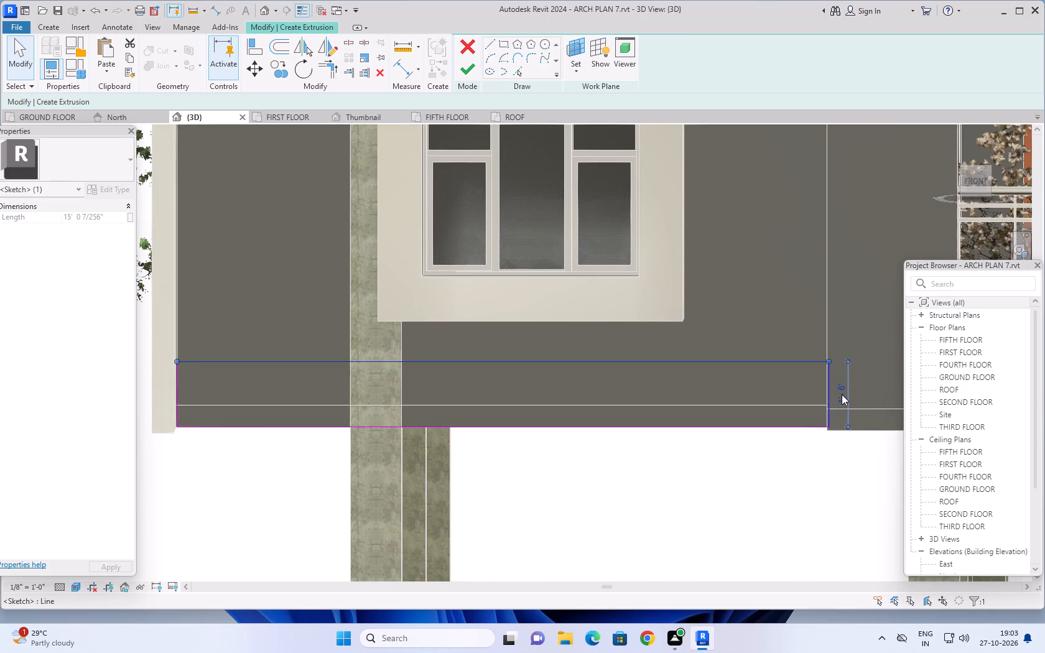
pyautogui.click(842, 394)
pyautogui.press('6')
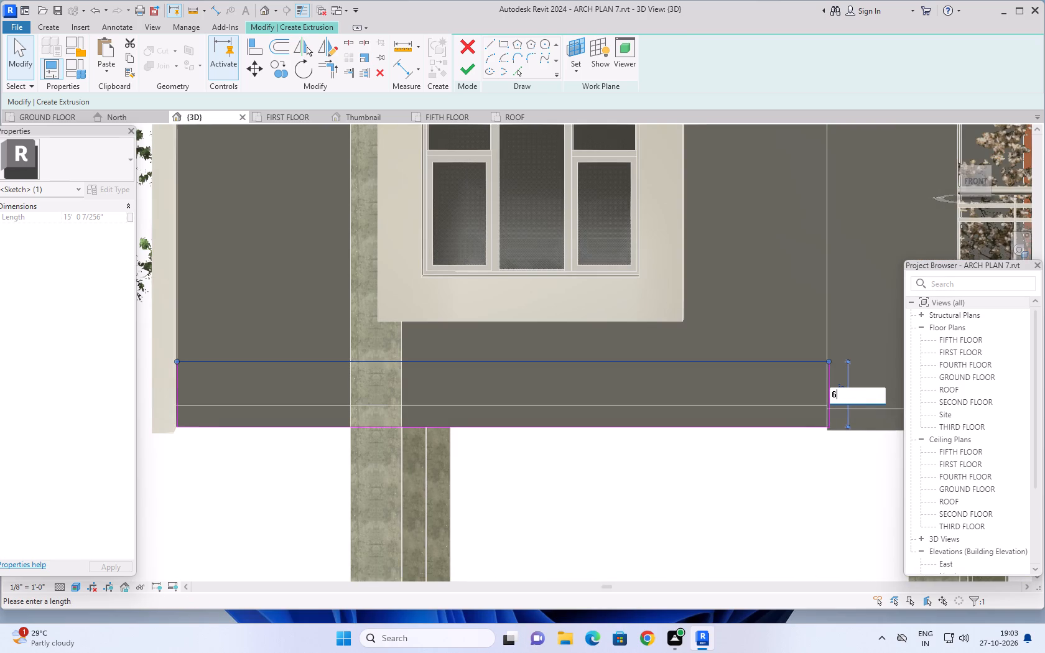
pyautogui.hotkey('shift', '"')
pyautogui.press('Return')
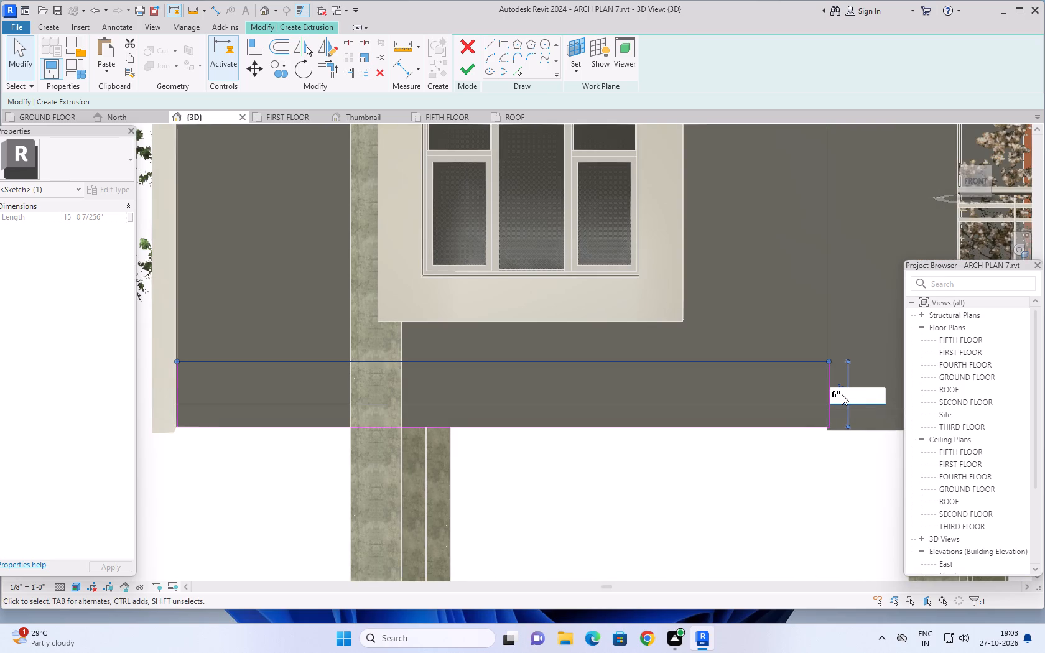
# Examine the full front facade from roof to ground, comparing the base band rectangles on both sides of the balcony bay.
pyautogui.scroll(-7, 708, 369)
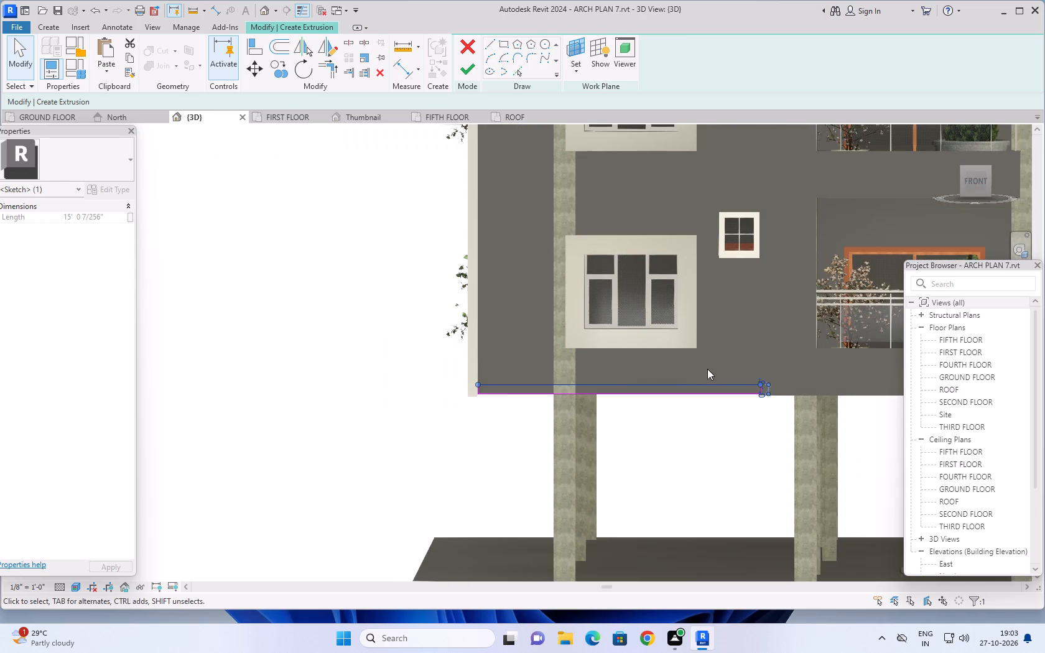
pyautogui.scroll(-5, 707, 369)
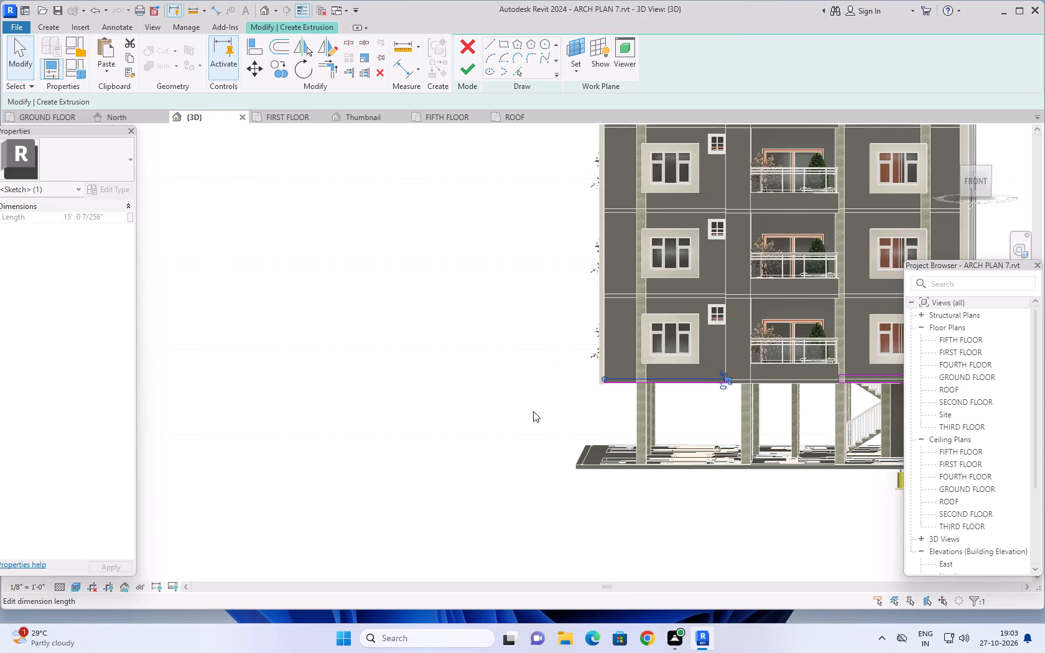
pyautogui.moveTo(526, 380); pyautogui.dragTo(442, 461, button='middle')
pyautogui.scroll(-2, 442, 448)
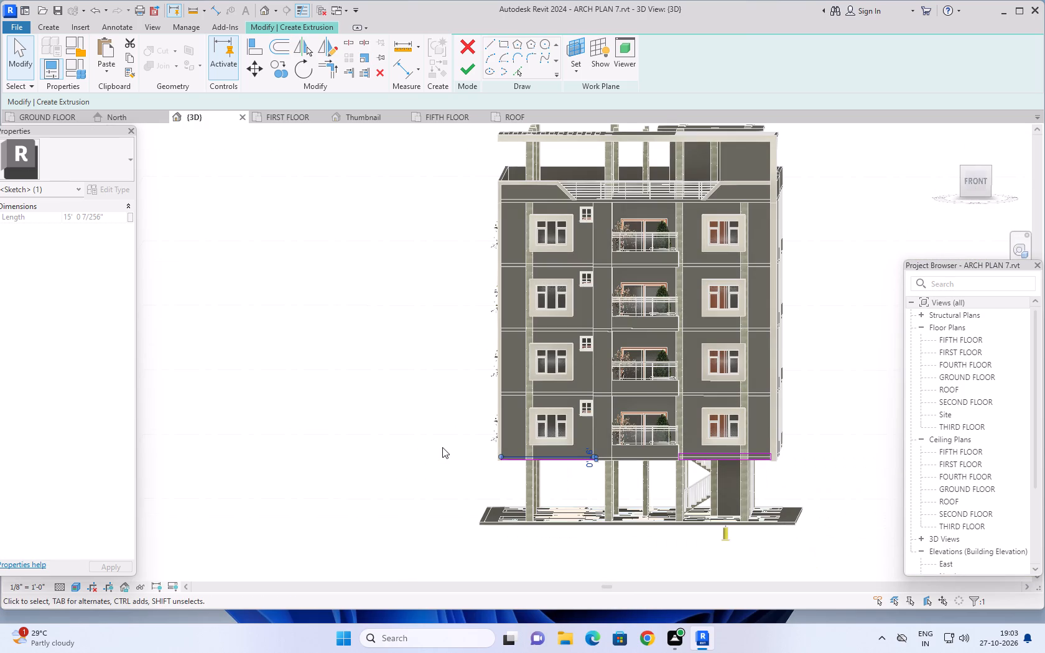
pyautogui.moveTo(839, 271); pyautogui.dragTo(832, 307, button='middle')
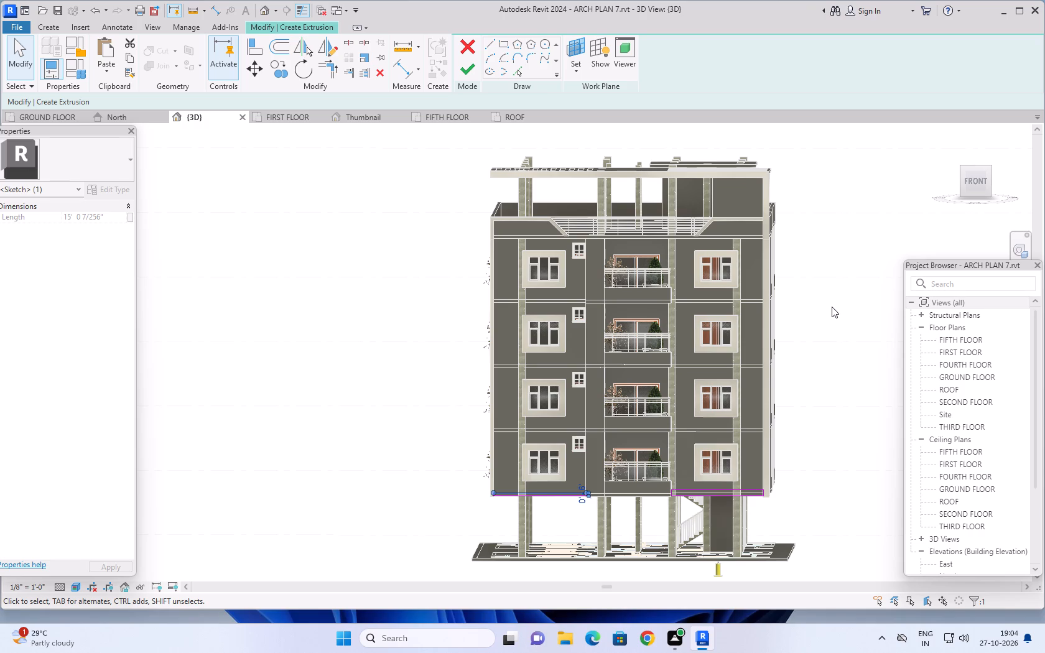
pyautogui.moveTo(840, 379); pyautogui.dragTo(812, 374, button='middle')
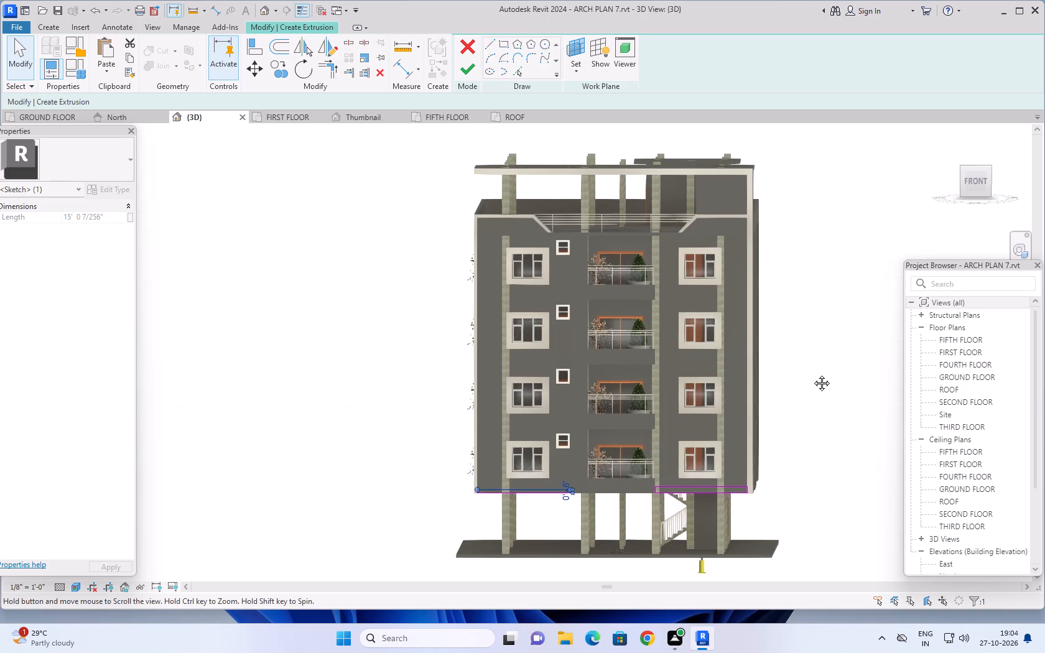
pyautogui.moveTo(812, 374); pyautogui.dragTo(802, 374, button='middle')
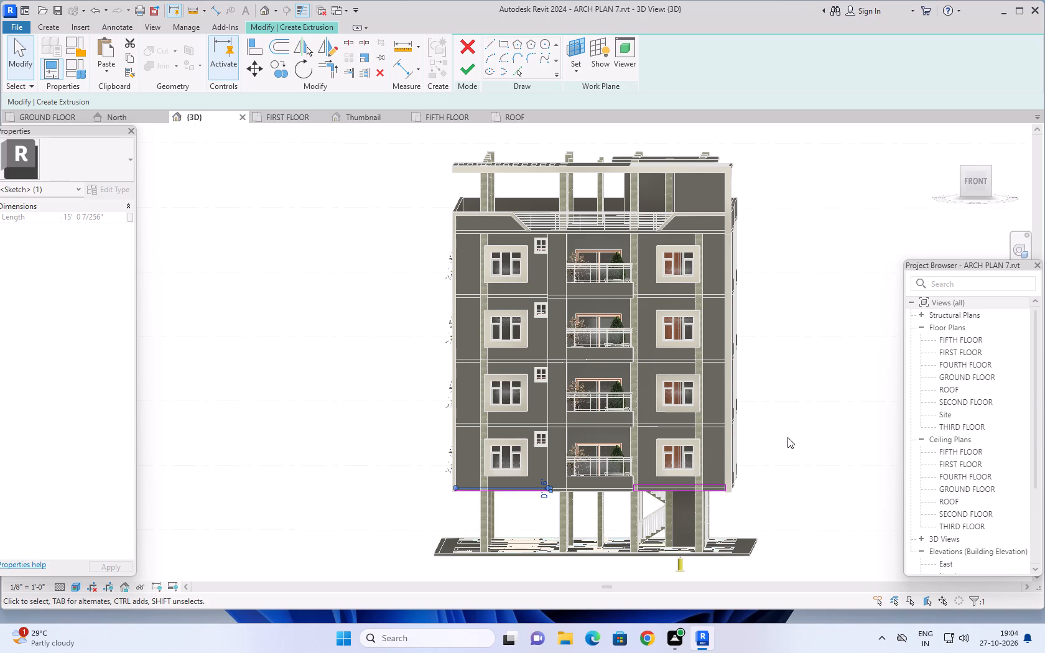
pyautogui.moveTo(789, 473); pyautogui.dragTo(853, 492, button='middle')
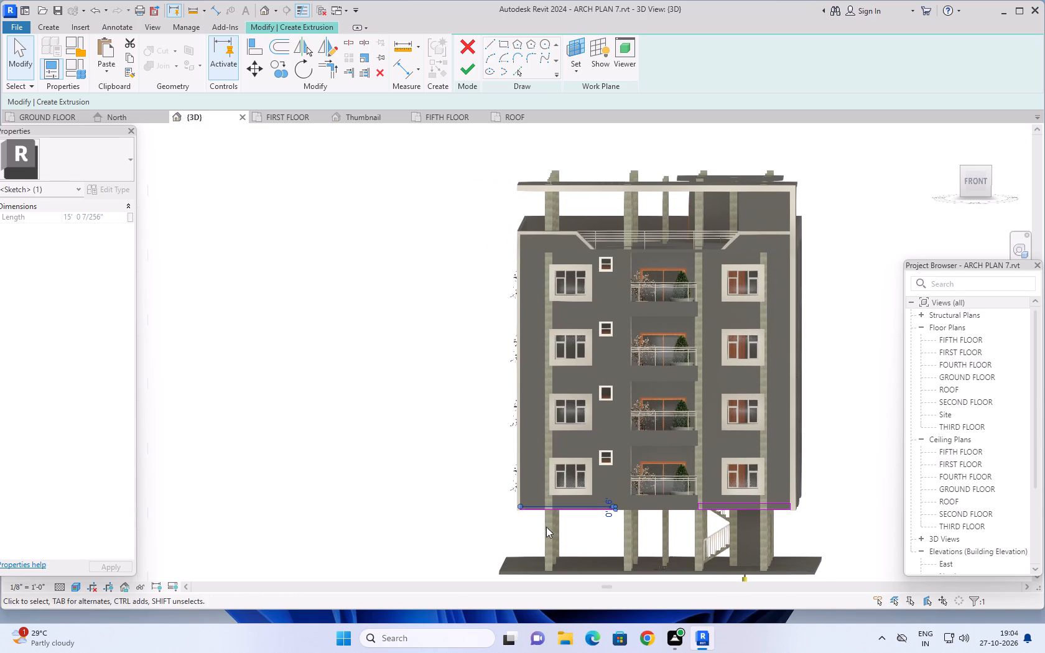
# Align the second base band rectangle's end line at the wall step to the lowest window surround's side face nearest the corner strip.
pyautogui.scroll(5, 544, 524)
pyautogui.scroll(3, 480, 515)
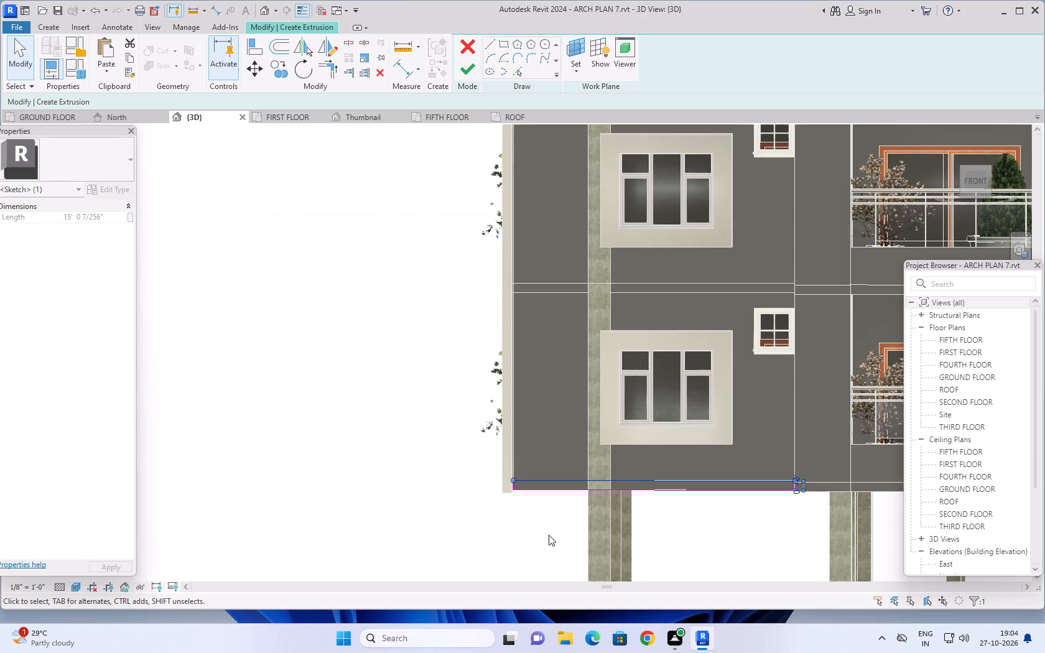
pyautogui.keyDown('shift'); pyautogui.moveTo(547, 534); pyautogui.dragTo(556, 530, button='middle'); pyautogui.keyUp('shift')
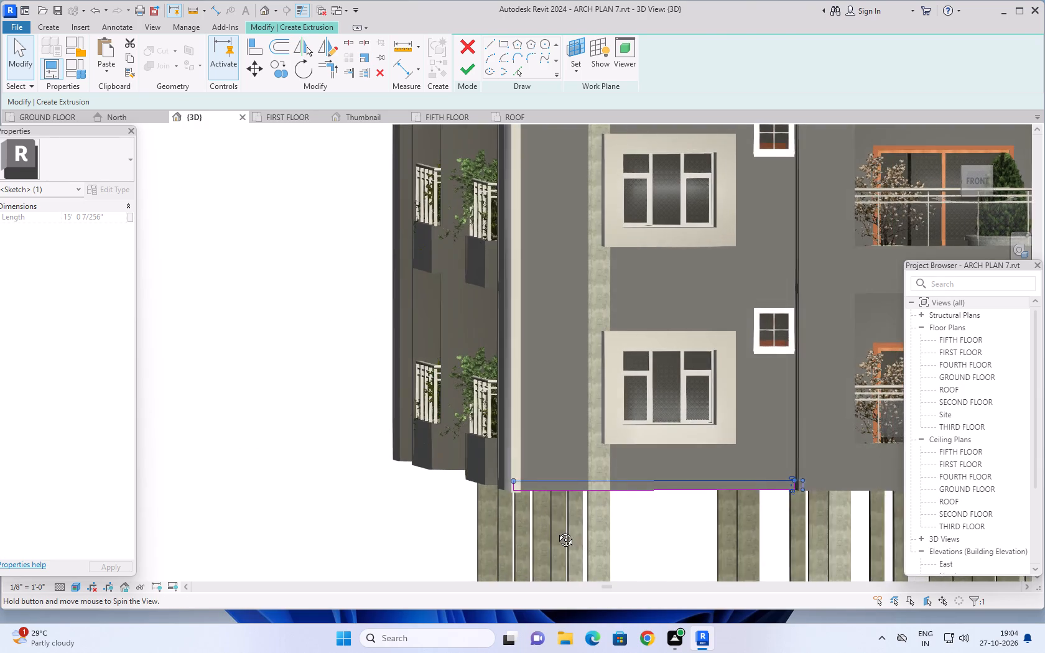
pyautogui.keyDown('shift'); pyautogui.moveTo(556, 530); pyautogui.dragTo(555, 531, button='middle'); pyautogui.keyUp('shift')
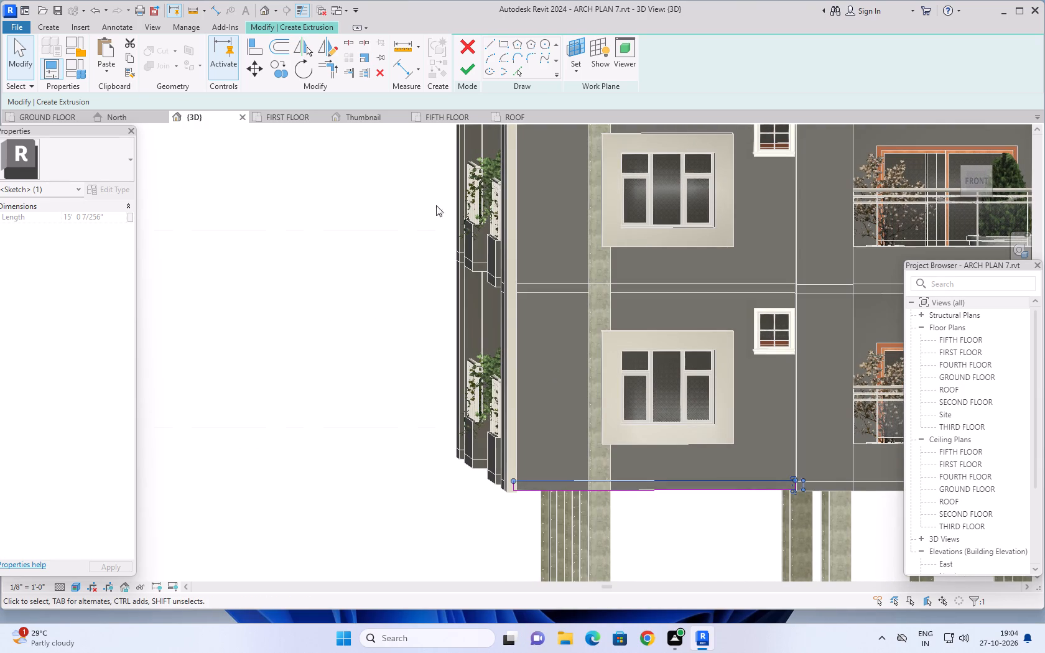
pyautogui.click(253, 49)
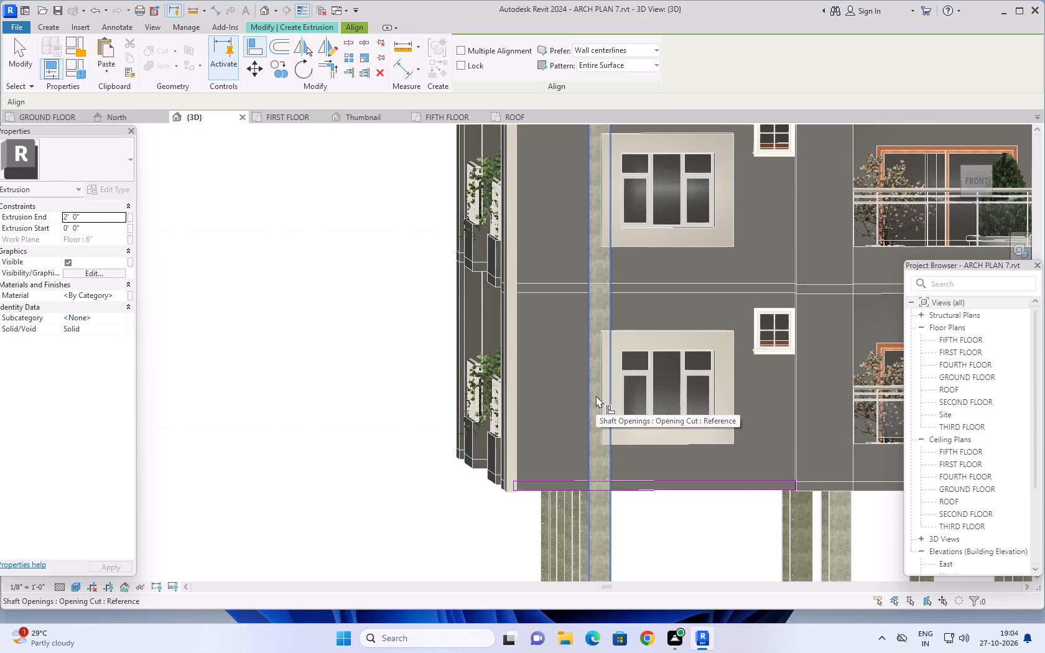
pyautogui.keyDown('shift'); pyautogui.moveTo(596, 396); pyautogui.dragTo(668, 401, button='middle'); pyautogui.keyUp('shift')
pyautogui.scroll(1, 662, 402)
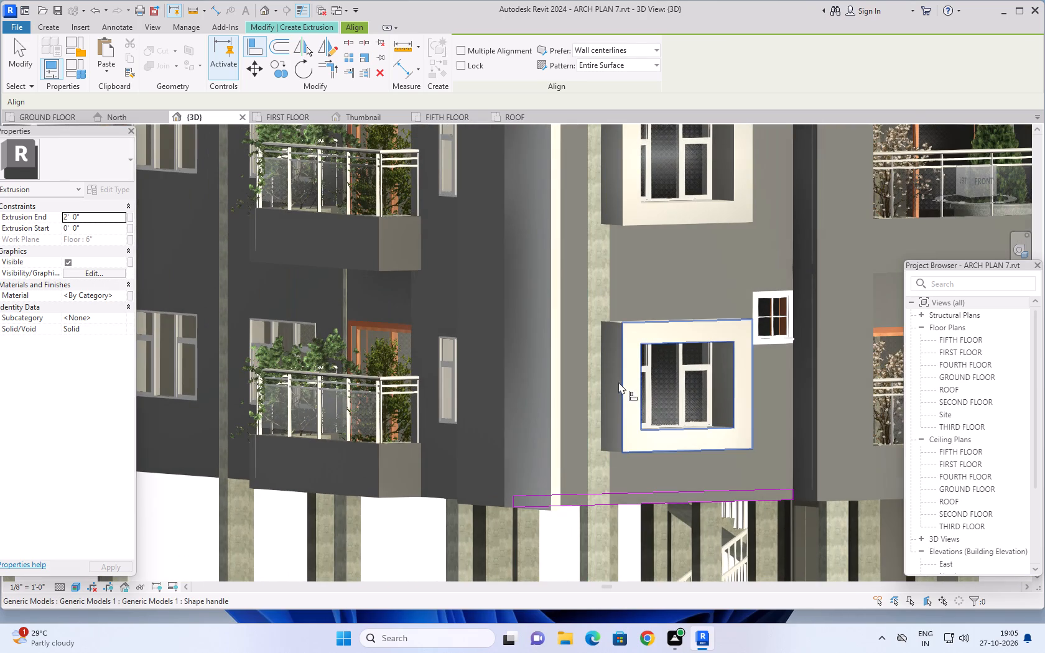
pyautogui.click(611, 369)
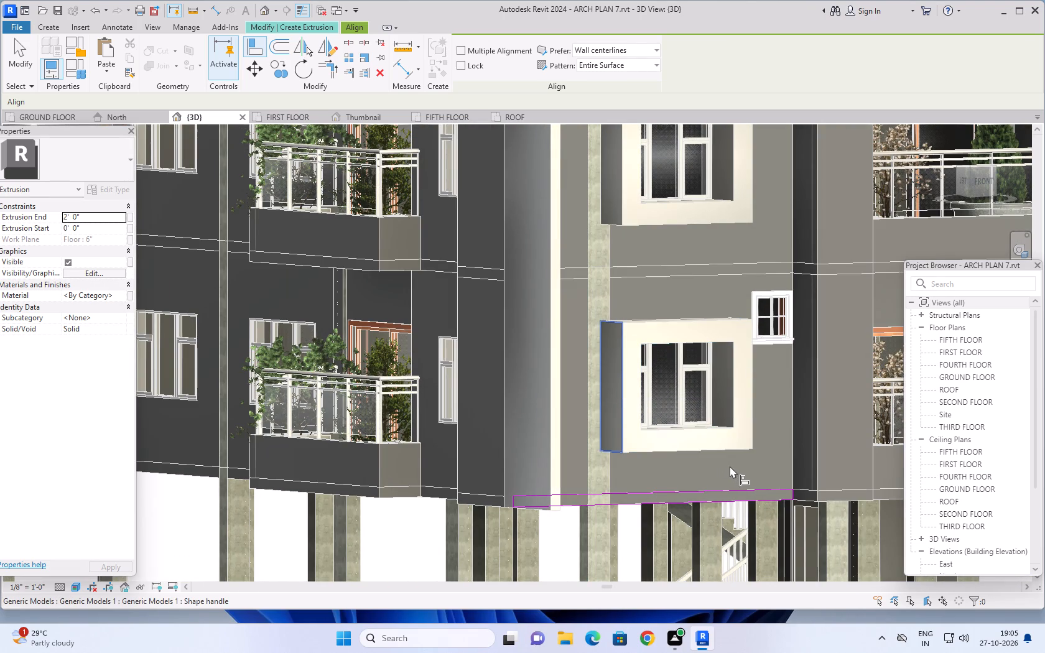
pyautogui.keyDown('shift'); pyautogui.moveTo(725, 467); pyautogui.dragTo(661, 466, button='middle'); pyautogui.keyUp('shift')
pyautogui.scroll(4, 805, 500)
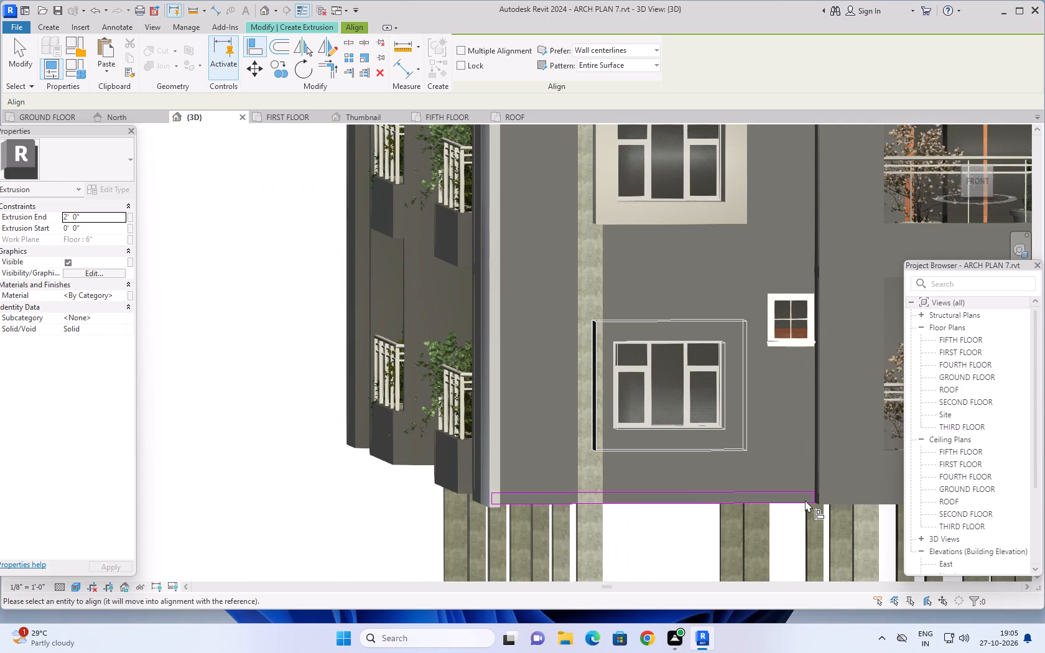
pyautogui.click(820, 494)
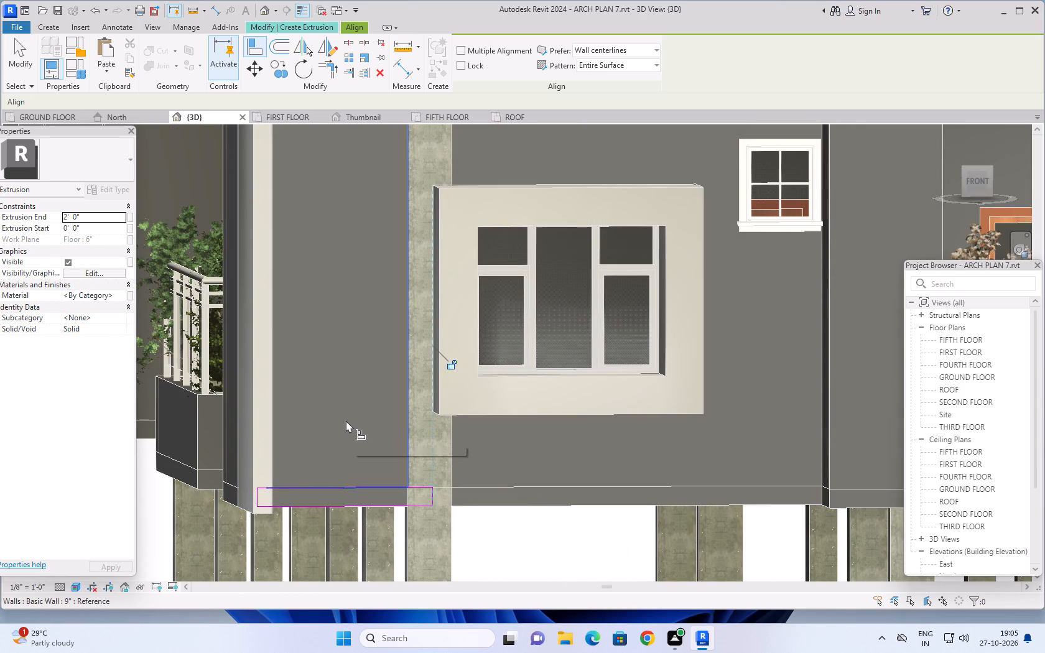
# Examine the front facade around the shortened base band, the corner strip and the window surrounds above it.
pyautogui.keyDown('shift'); pyautogui.moveTo(342, 420); pyautogui.dragTo(318, 419, button='middle'); pyautogui.keyUp('shift')
pyautogui.scroll(-2, 328, 420)
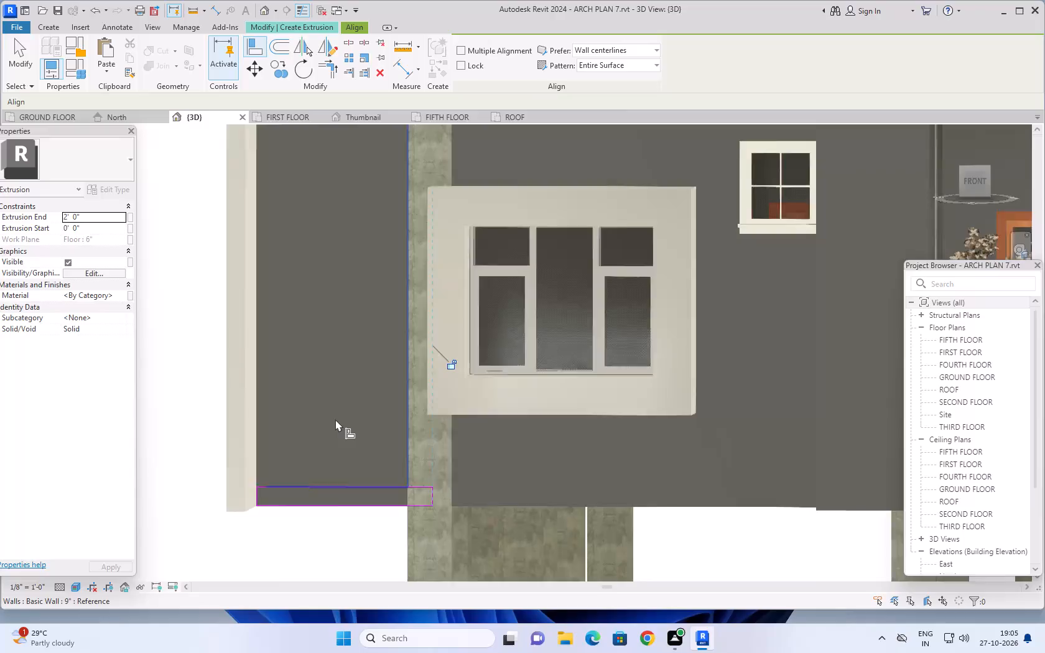
pyautogui.scroll(-2, 346, 401)
pyautogui.moveTo(358, 358); pyautogui.dragTo(381, 433, button='middle')
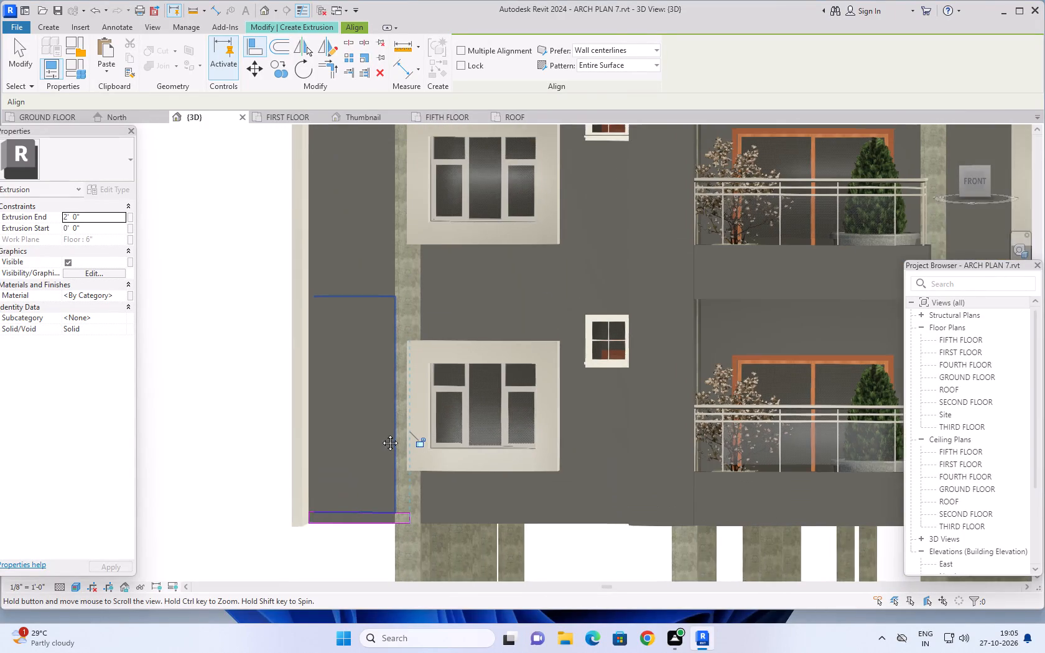
pyautogui.moveTo(381, 433); pyautogui.dragTo(393, 506, button='middle')
pyautogui.scroll(-2, 390, 397)
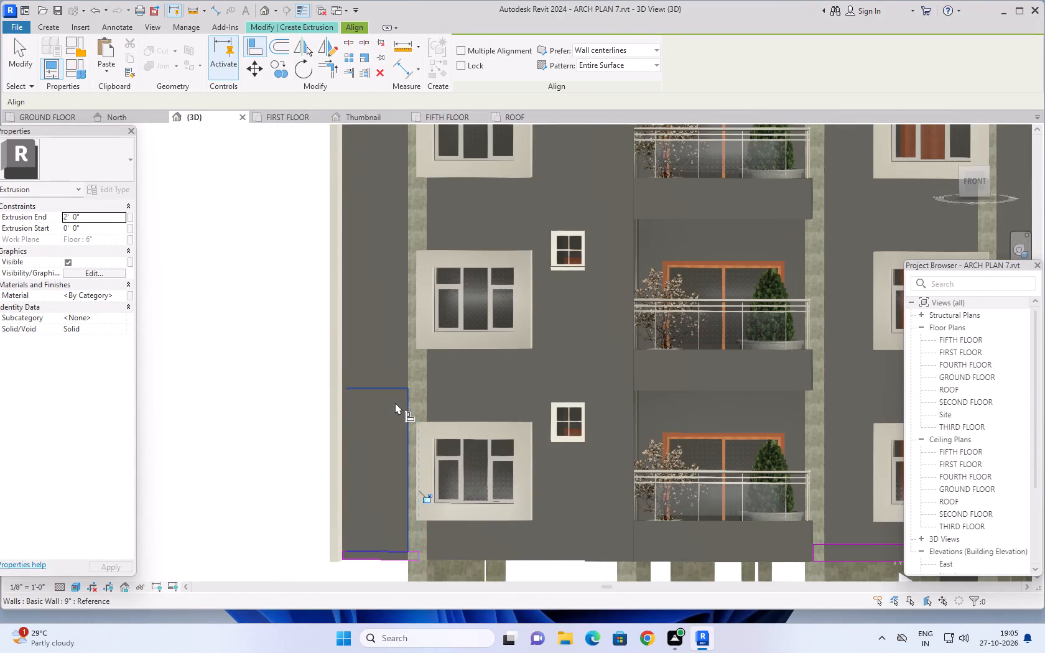
pyautogui.moveTo(396, 403); pyautogui.dragTo(409, 425, button='middle')
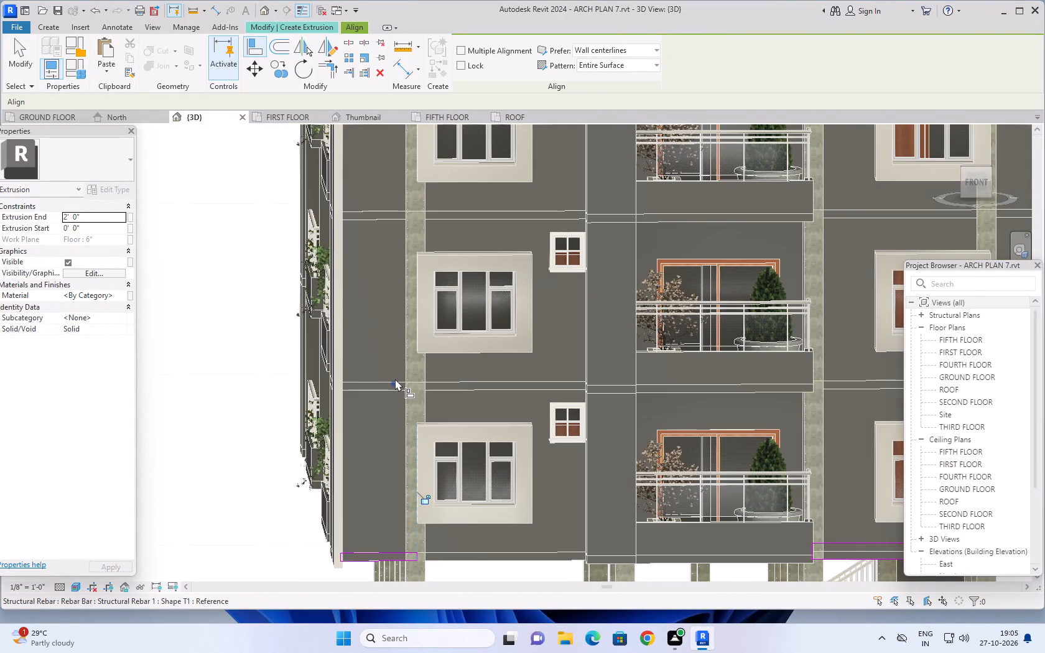
pyautogui.scroll(1, 395, 379)
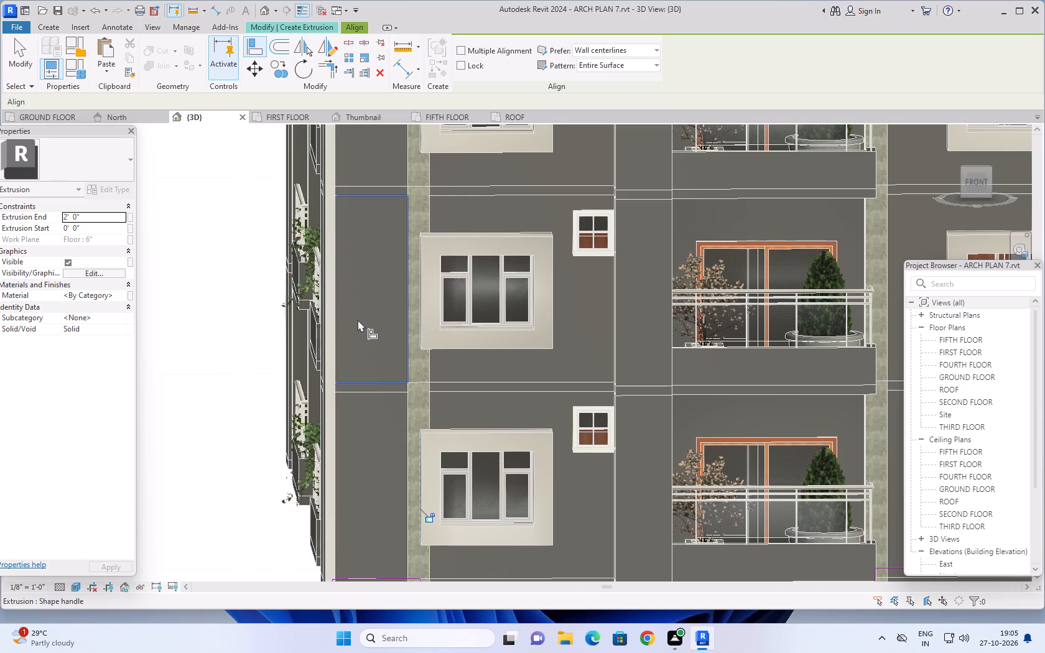
# Sketch a 6" wide vertical strip rectangle from the shortened base band's upper inner corner to the top-floor wall's upper edge below the parapet.
pyautogui.scroll(-1, 358, 320)
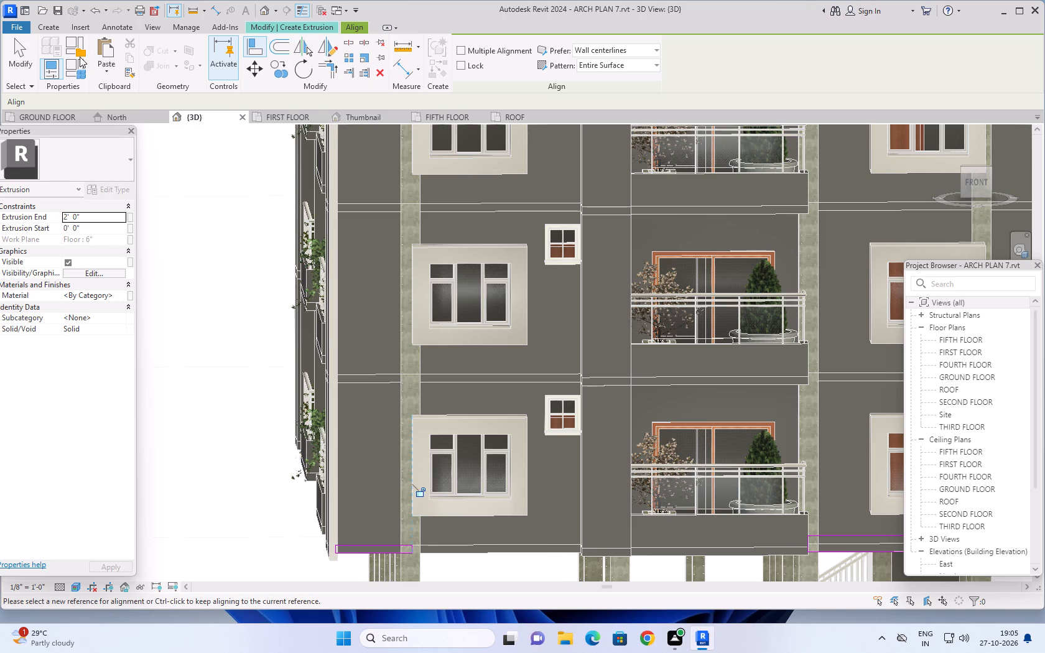
pyautogui.click(302, 27)
pyautogui.click(506, 44)
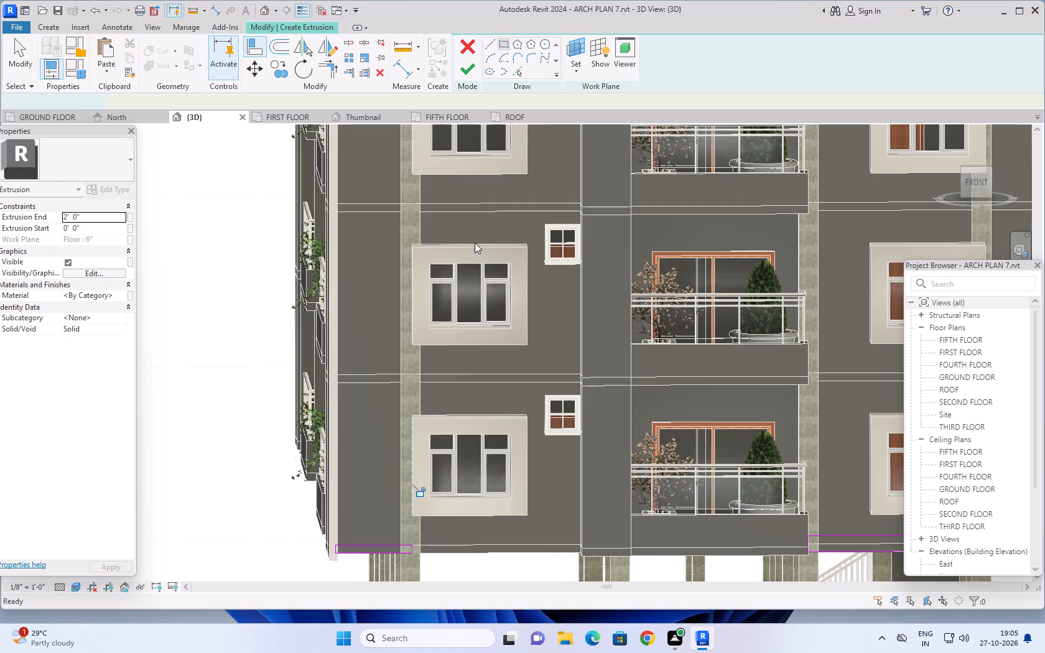
pyautogui.scroll(1, 399, 549)
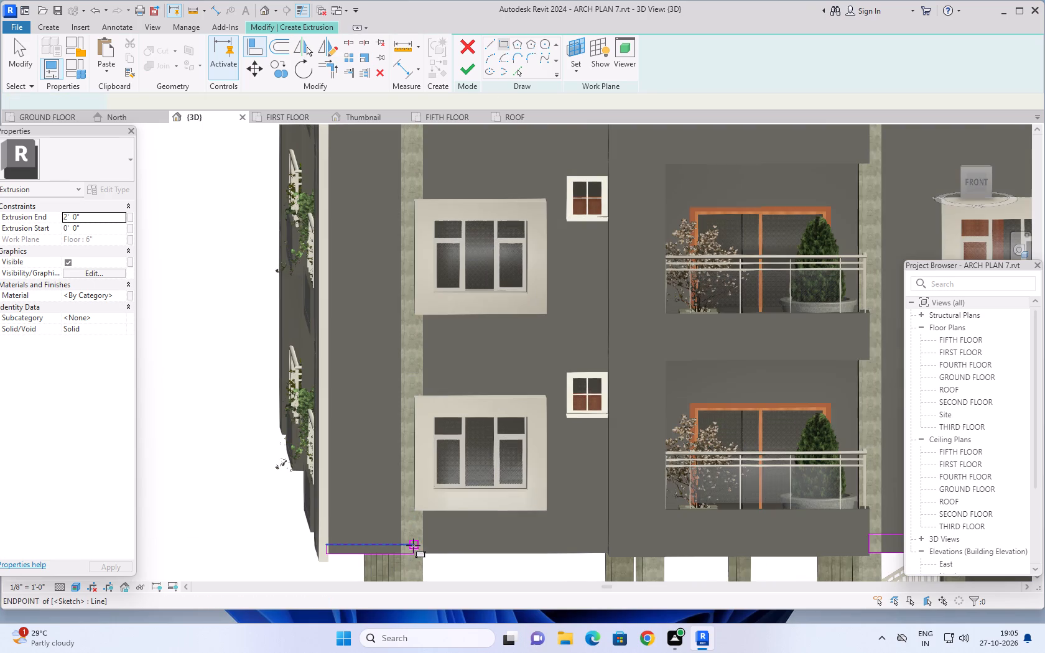
pyautogui.click(414, 546)
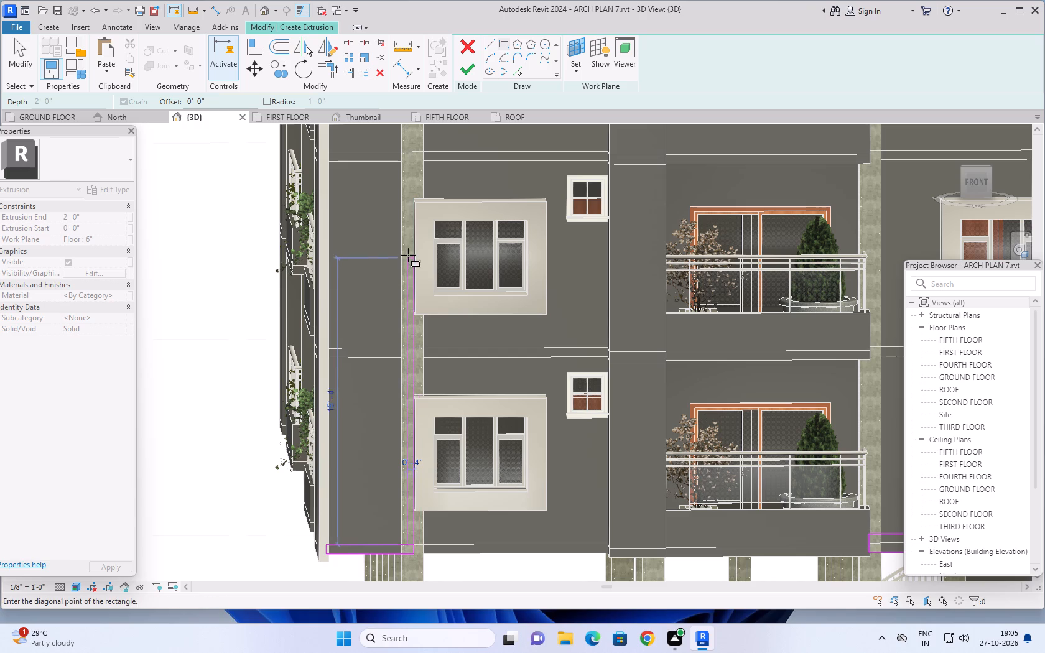
pyautogui.scroll(-3, 401, 165)
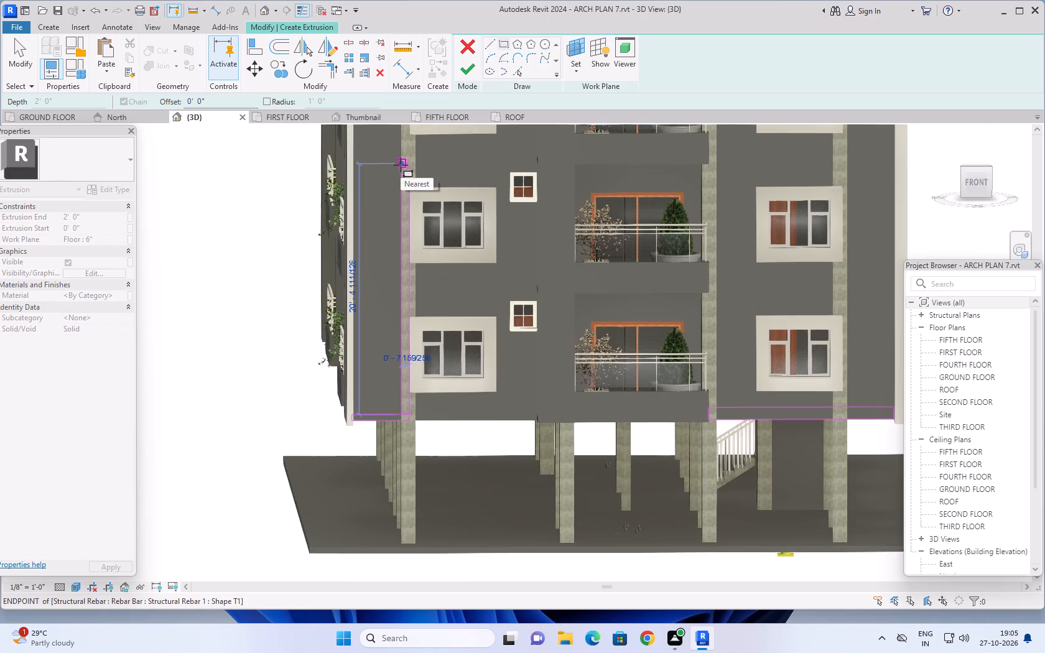
pyautogui.scroll(-2, 401, 165)
pyautogui.moveTo(403, 160); pyautogui.dragTo(397, 285, button='middle')
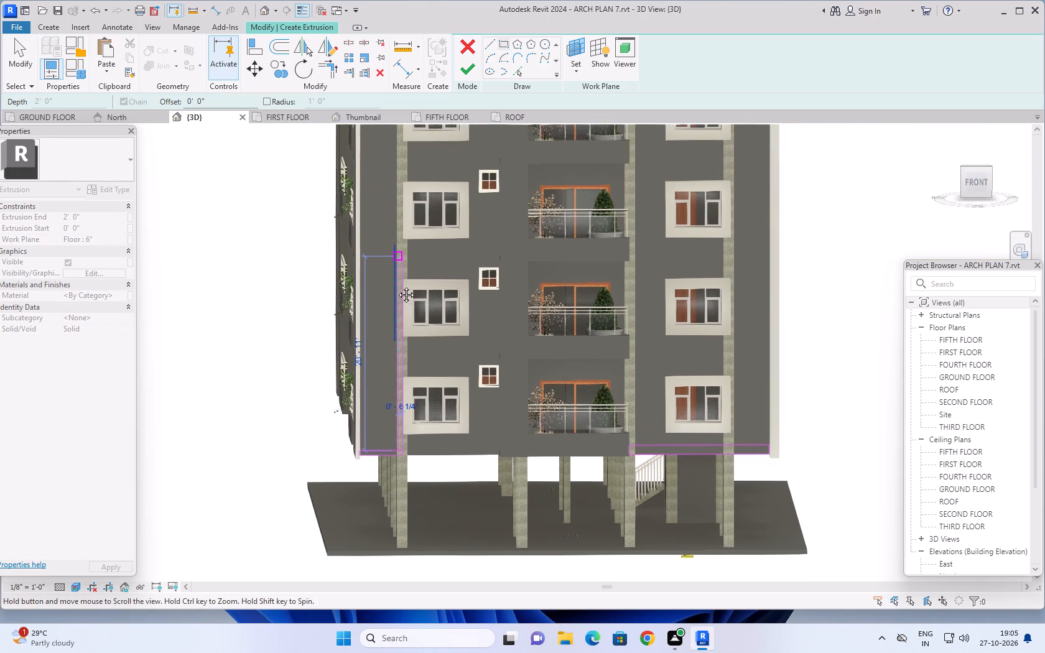
pyautogui.moveTo(397, 285); pyautogui.dragTo(393, 438, button='middle')
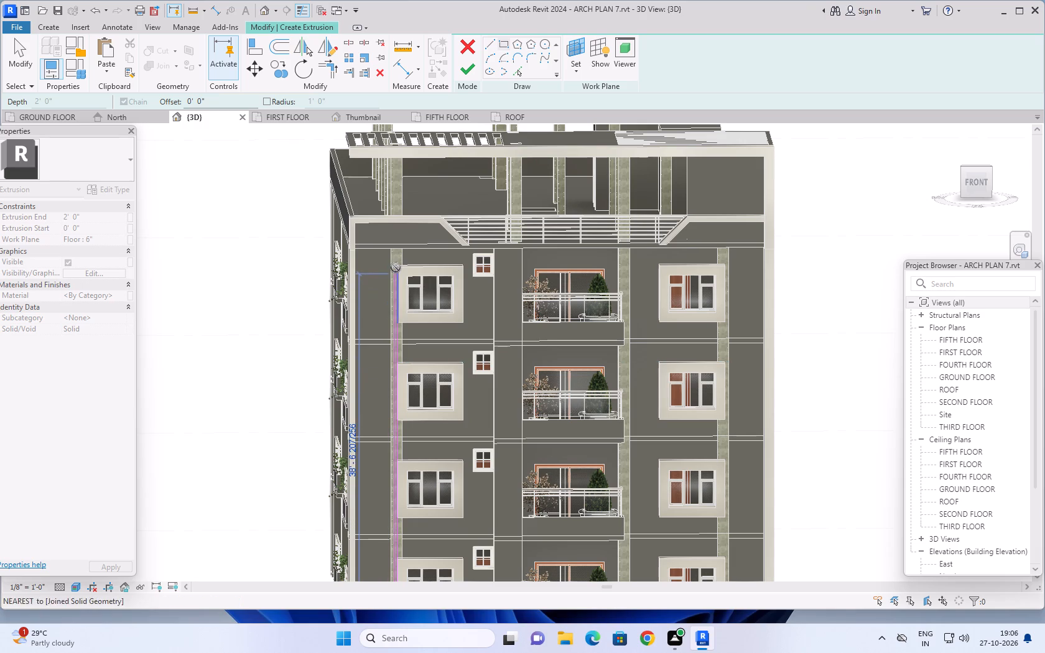
pyautogui.scroll(2, 400, 249)
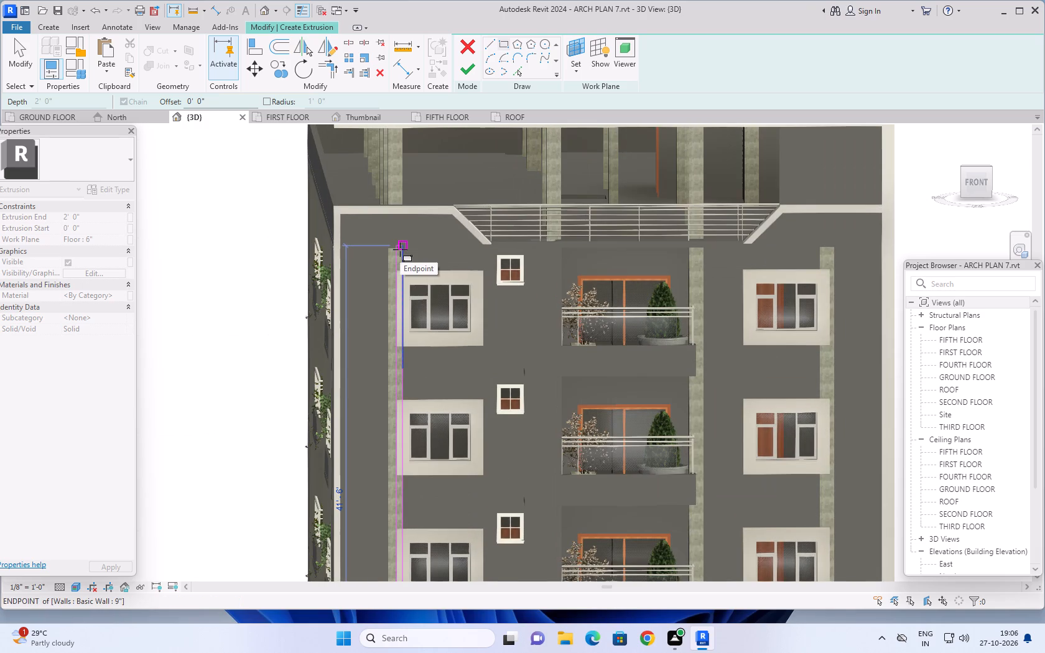
pyautogui.scroll(3, 400, 249)
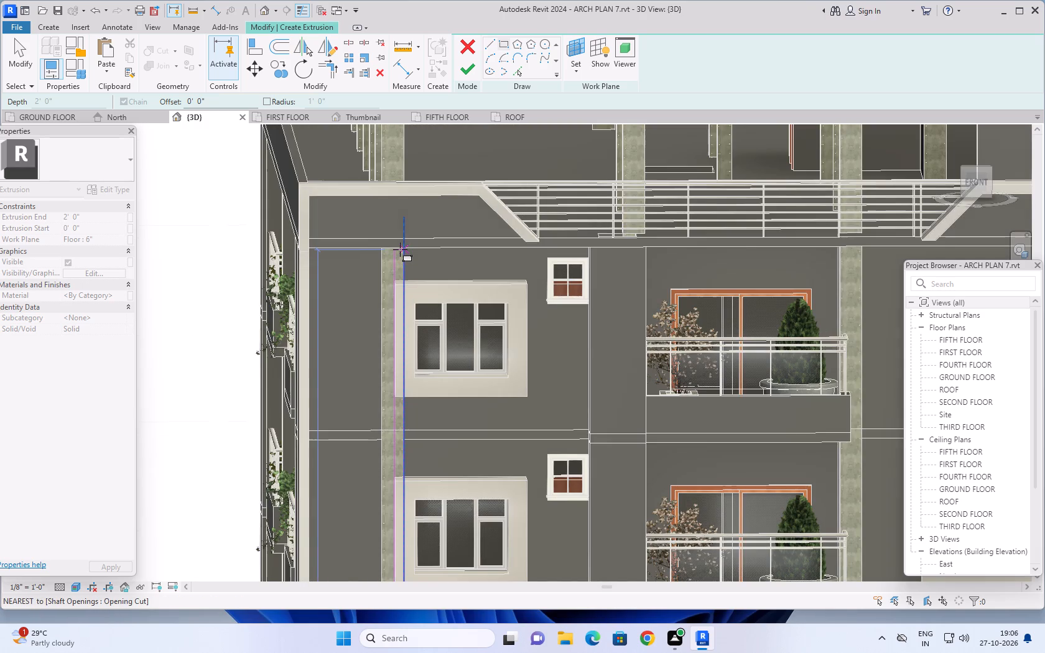
pyautogui.scroll(5, 400, 249)
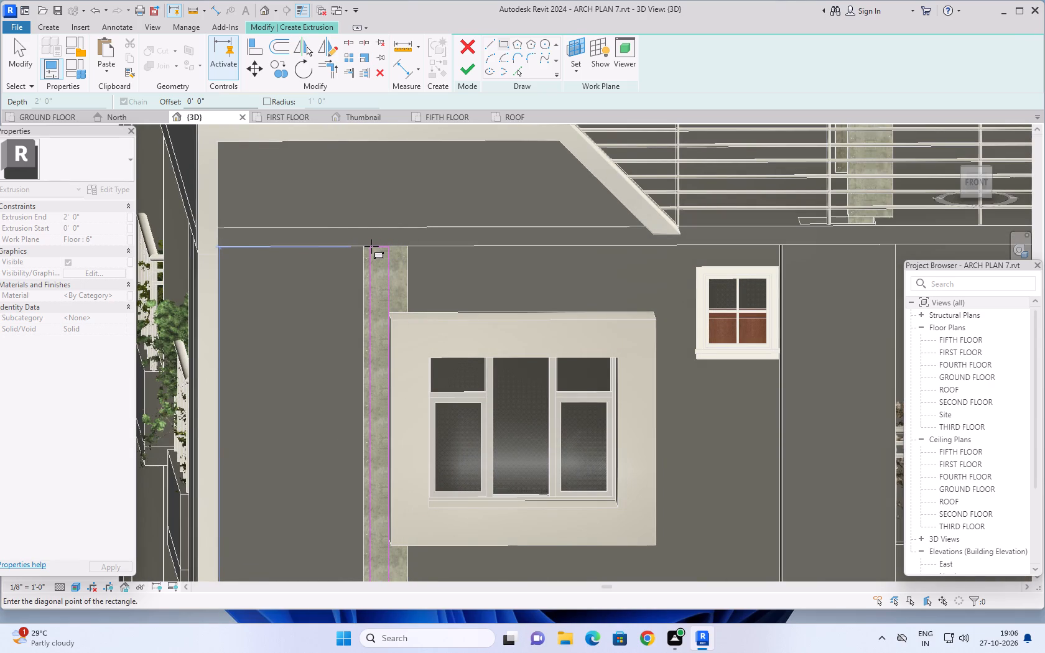
pyautogui.keyDown('shift'); pyautogui.moveTo(371, 246); pyautogui.dragTo(370, 239, button='middle'); pyautogui.keyUp('shift')
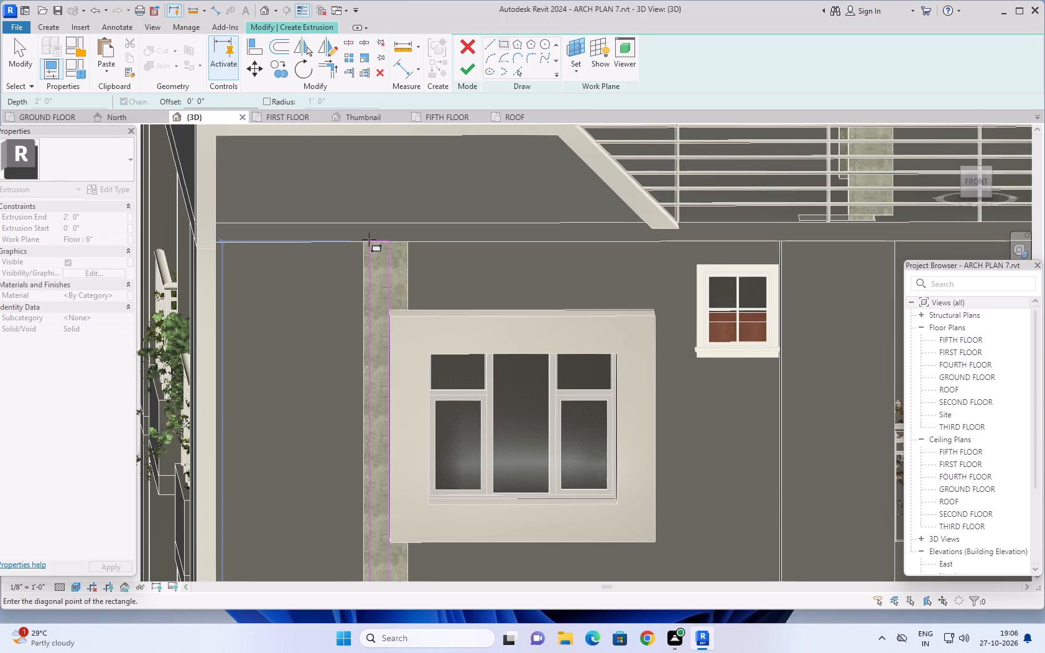
pyautogui.click(370, 242)
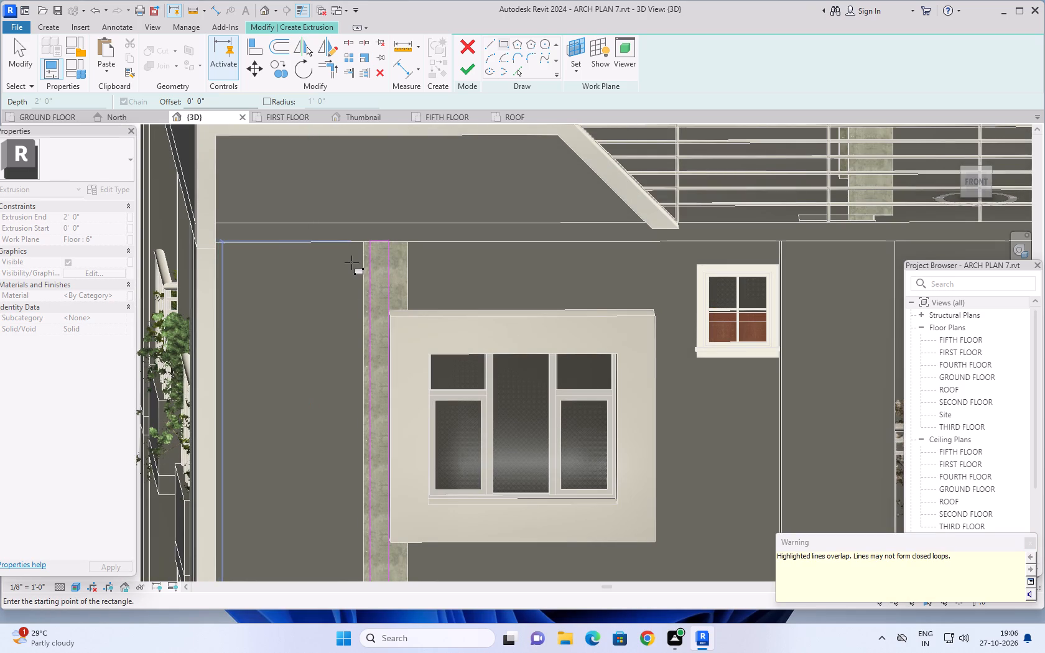
# Delete the strip rectangle's short bottom line that overlaps the top line of the shortened base band.
pyautogui.scroll(-7, 352, 315)
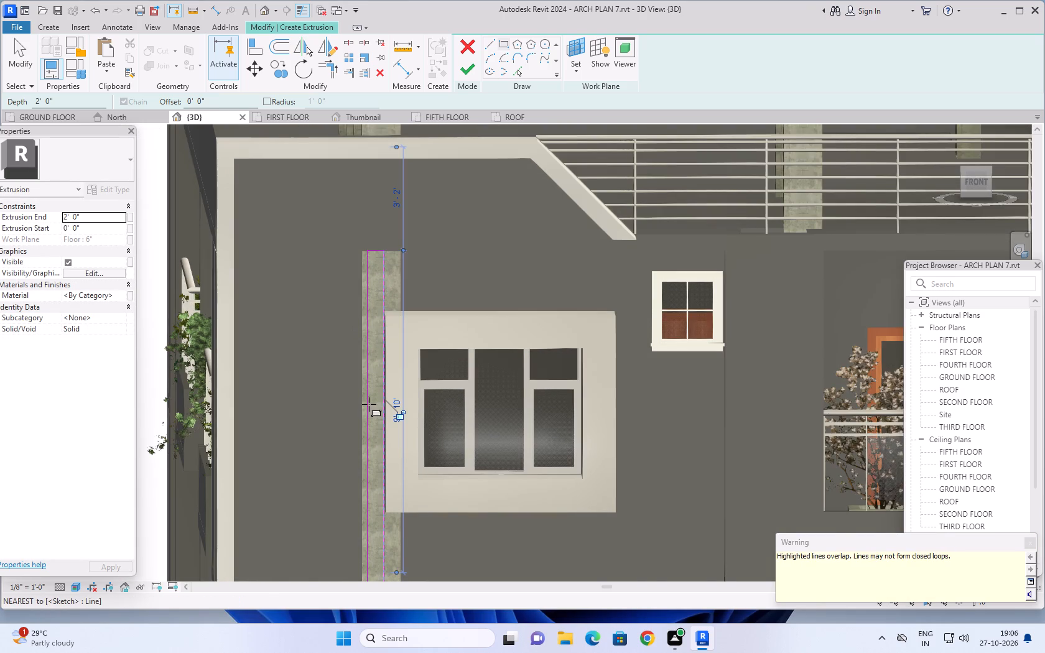
pyautogui.scroll(-3, 377, 424)
pyautogui.moveTo(391, 451); pyautogui.dragTo(394, 351, button='middle')
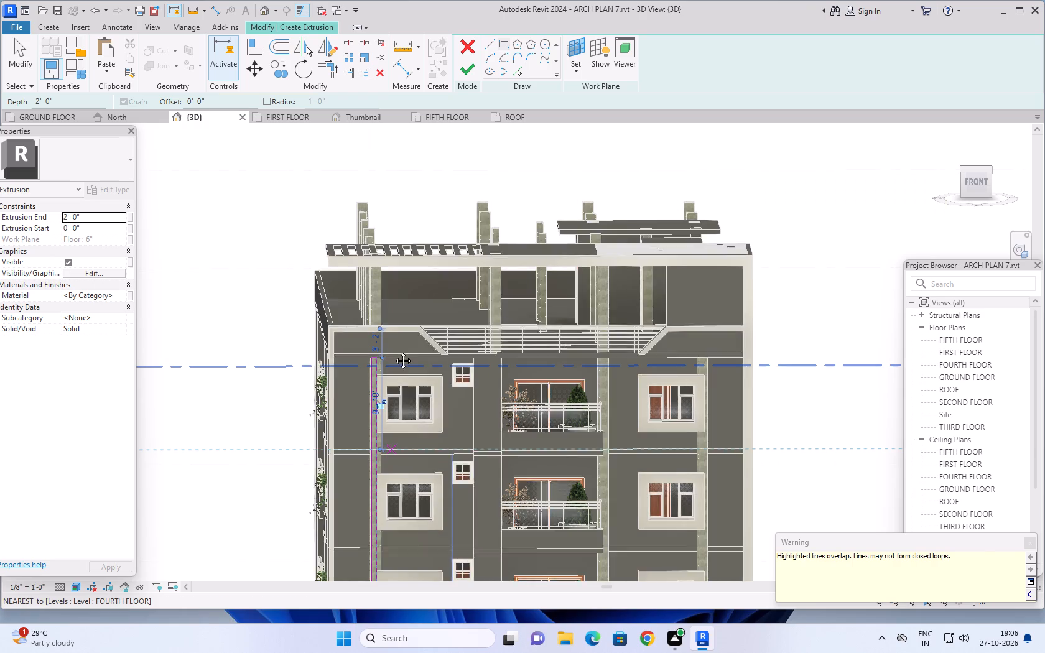
pyautogui.moveTo(394, 351); pyautogui.dragTo(411, 227, button='middle')
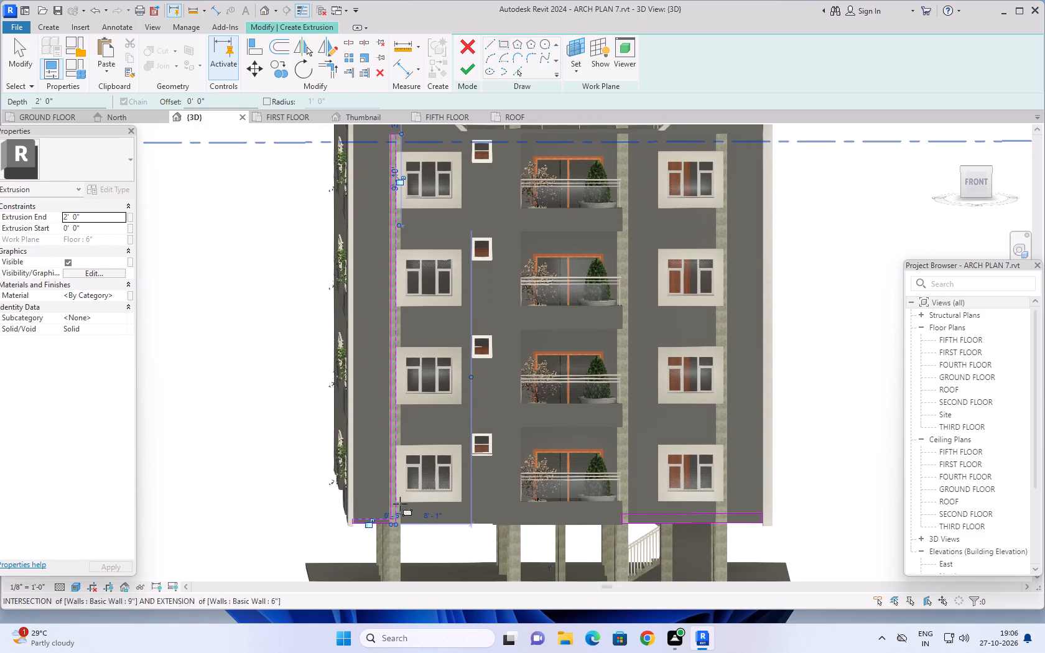
pyautogui.scroll(10, 390, 514)
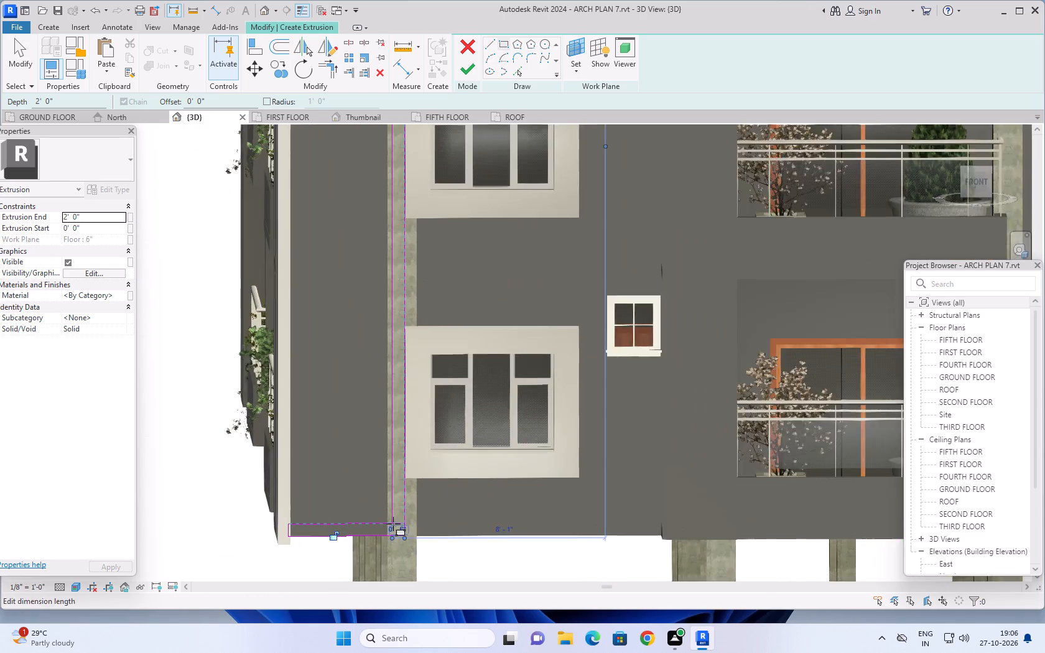
pyautogui.scroll(4, 417, 534)
pyautogui.press('Escape')
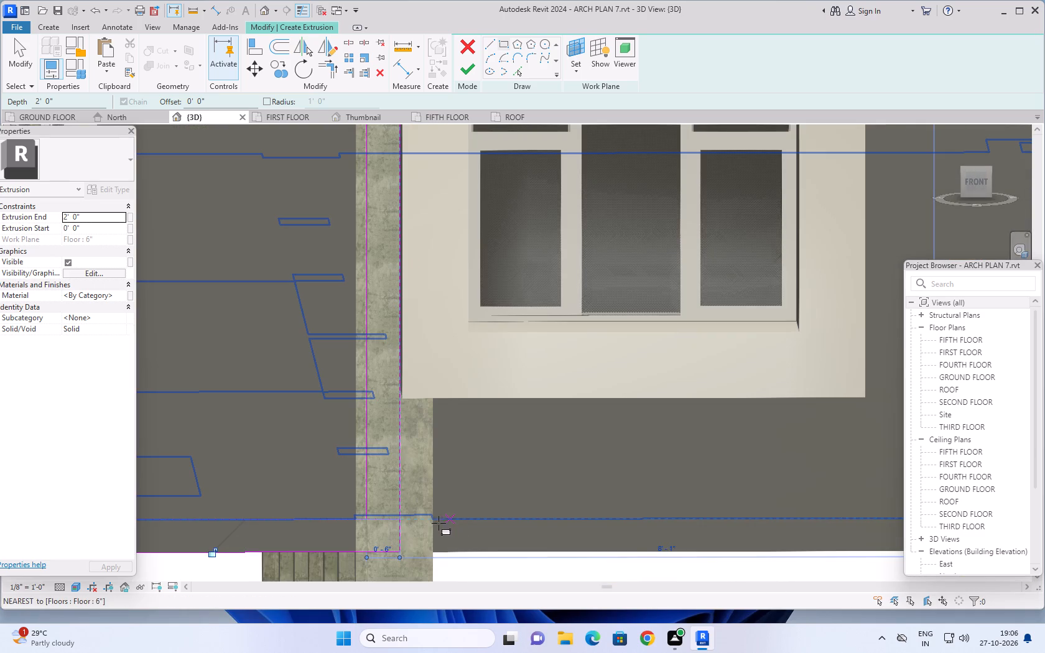
pyautogui.press('Escape')
pyautogui.press('Escape')
pyautogui.press('Escape')
pyautogui.press('Escape')
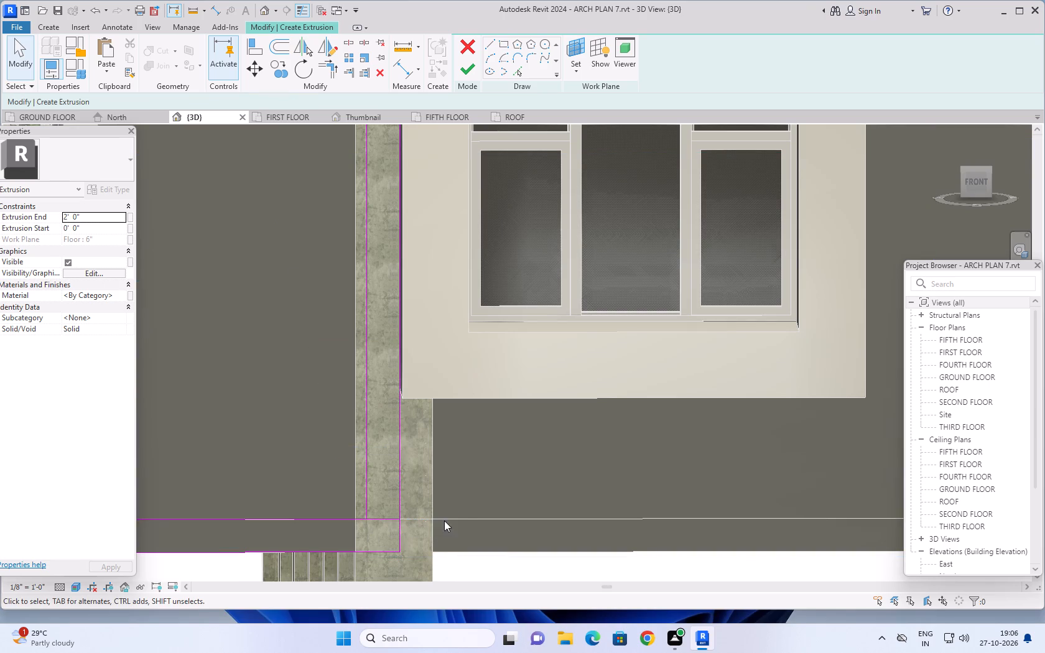
pyautogui.press('Escape')
pyautogui.press('Escape')
pyautogui.press('Escape')
pyautogui.press('Escape')
pyautogui.press('Escape')
pyautogui.press('Escape')
pyautogui.press('Escape')
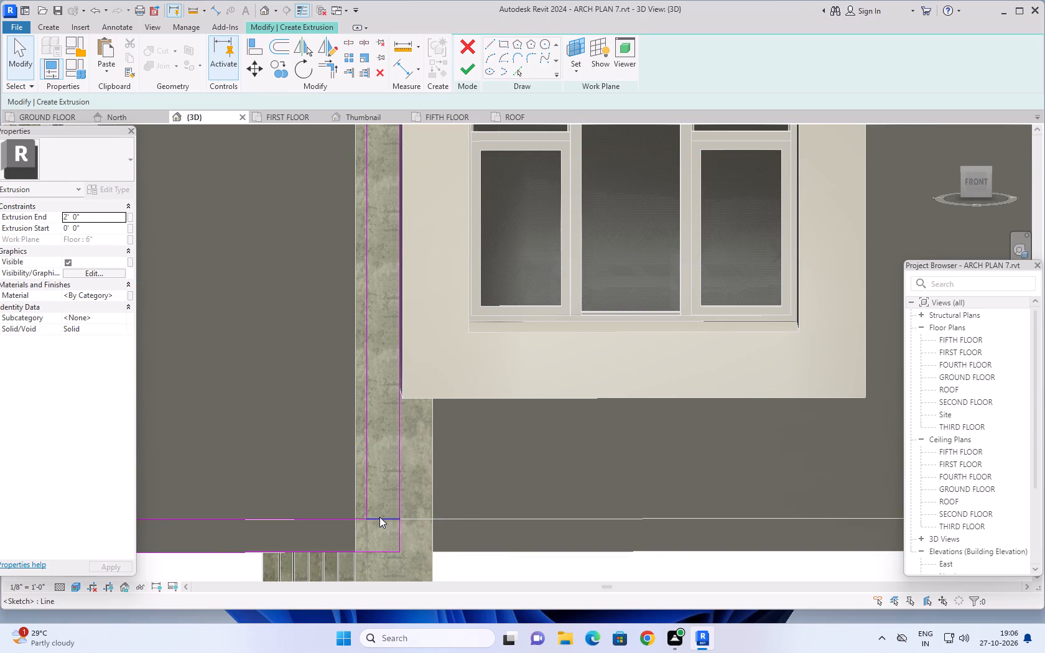
pyautogui.click(379, 516)
pyautogui.press('Delete')
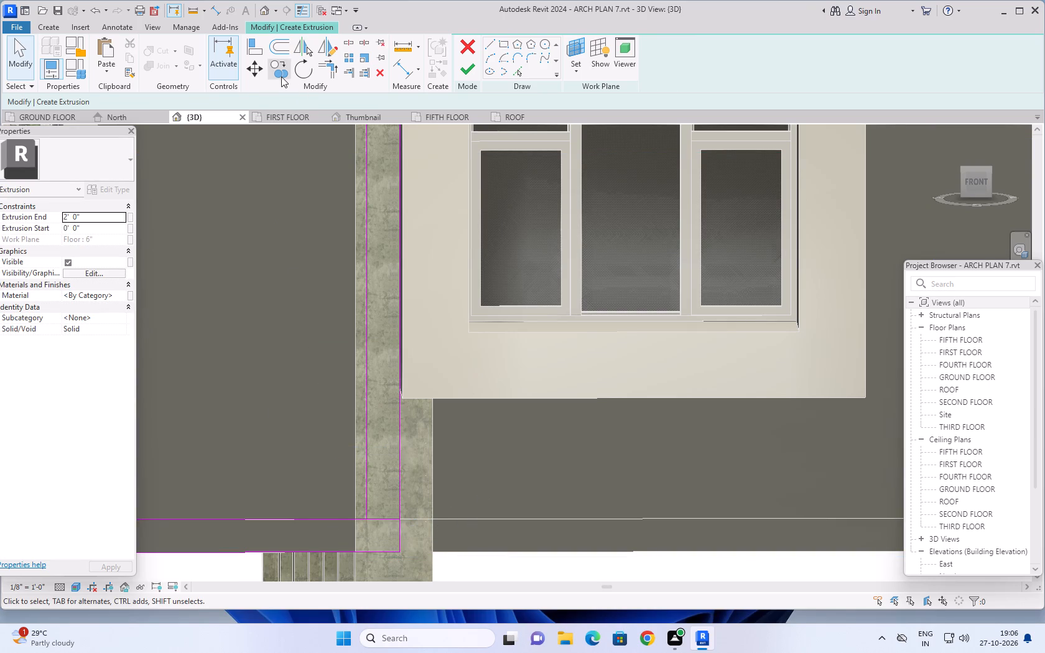
# Trim the strip's outer vertical line and the shortened base band's top line to a corner.
pyautogui.click(330, 66)
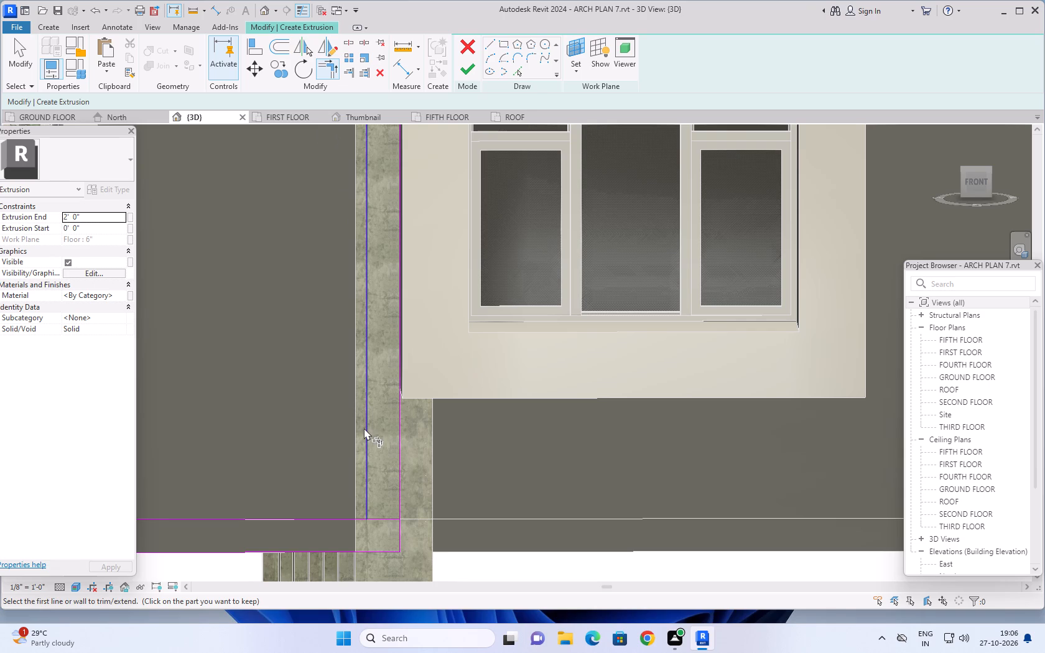
pyautogui.click(364, 428)
pyautogui.click(321, 517)
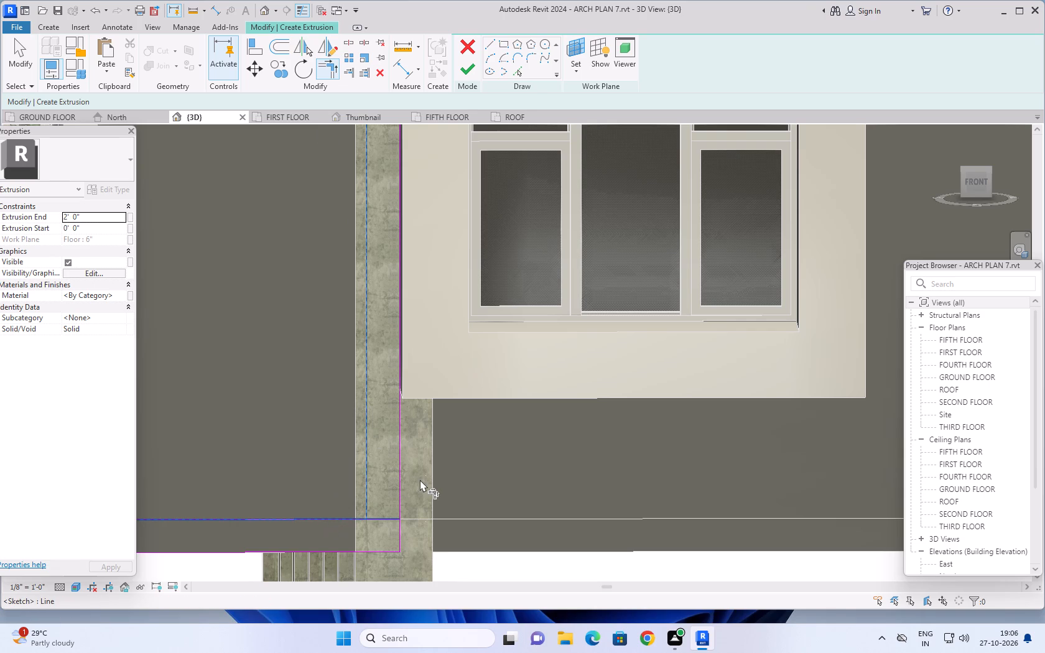
# Examine the joined strip and base band outline from the lowest slab up to the strip's top end below the parapet.
pyautogui.scroll(-7, 315, 381)
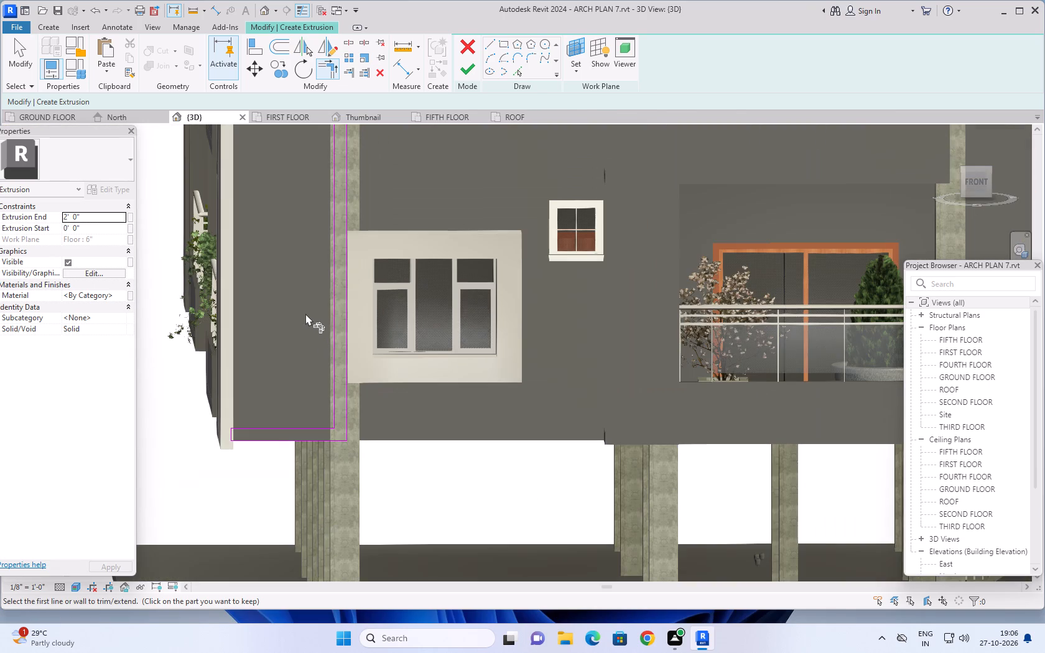
pyautogui.scroll(-3, 305, 312)
pyautogui.scroll(-3, 300, 201)
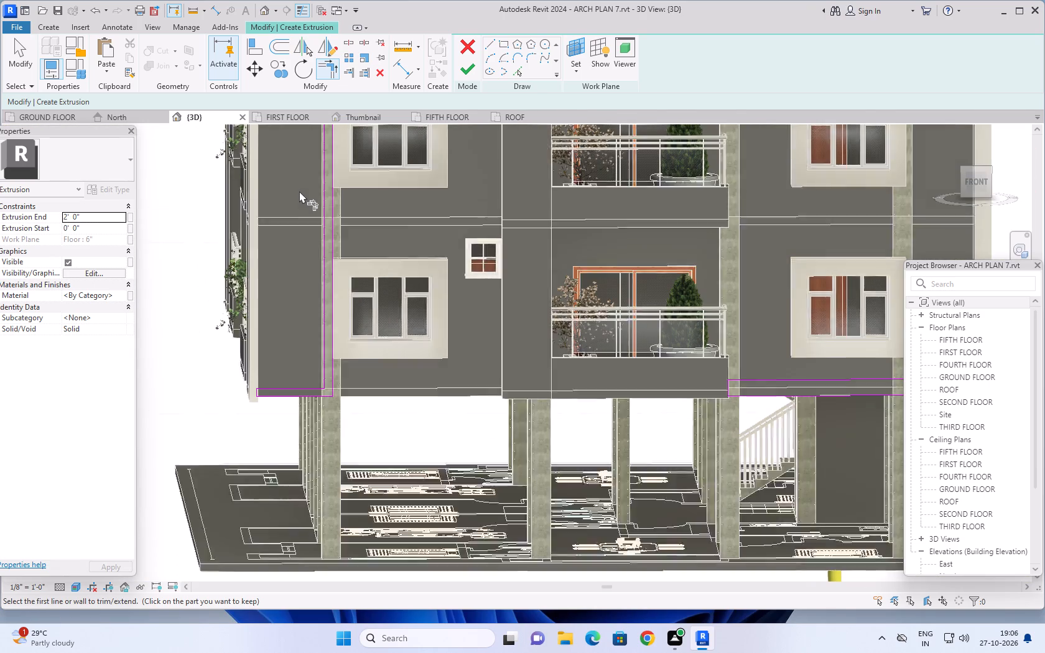
pyautogui.scroll(-2, 299, 191)
pyautogui.moveTo(298, 166); pyautogui.dragTo(290, 307, button='middle')
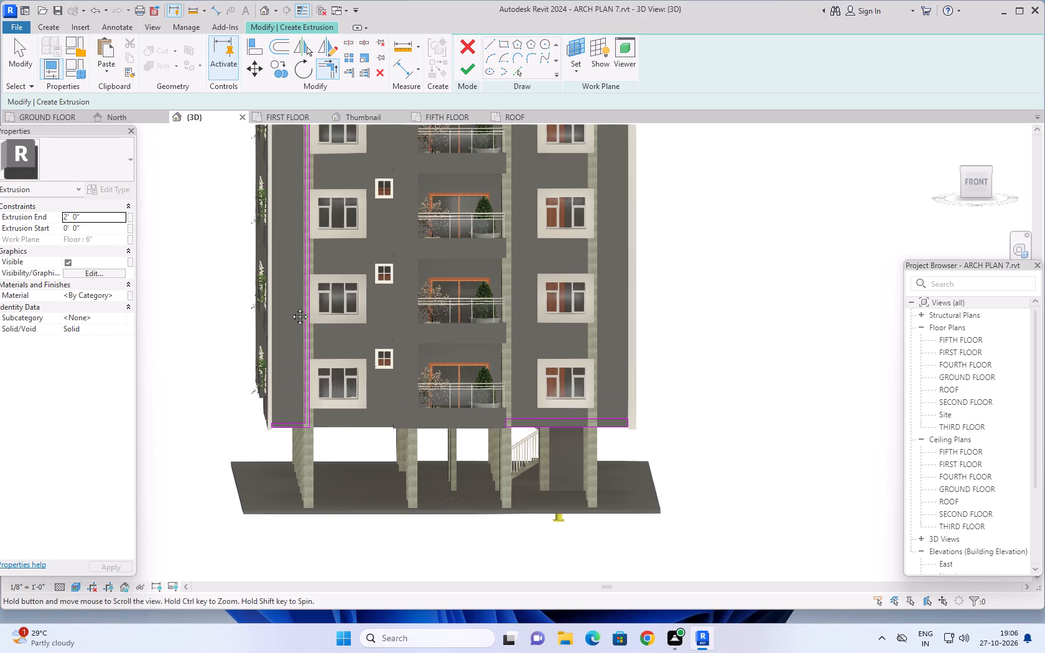
pyautogui.moveTo(290, 307); pyautogui.dragTo(295, 402, button='middle')
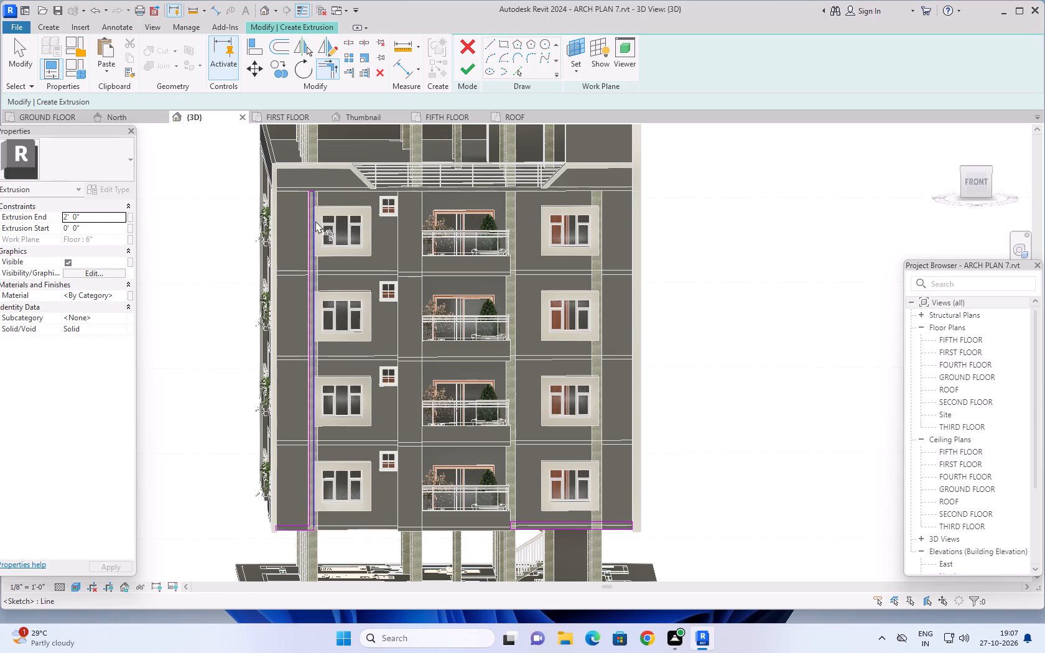
pyautogui.scroll(2, 305, 186)
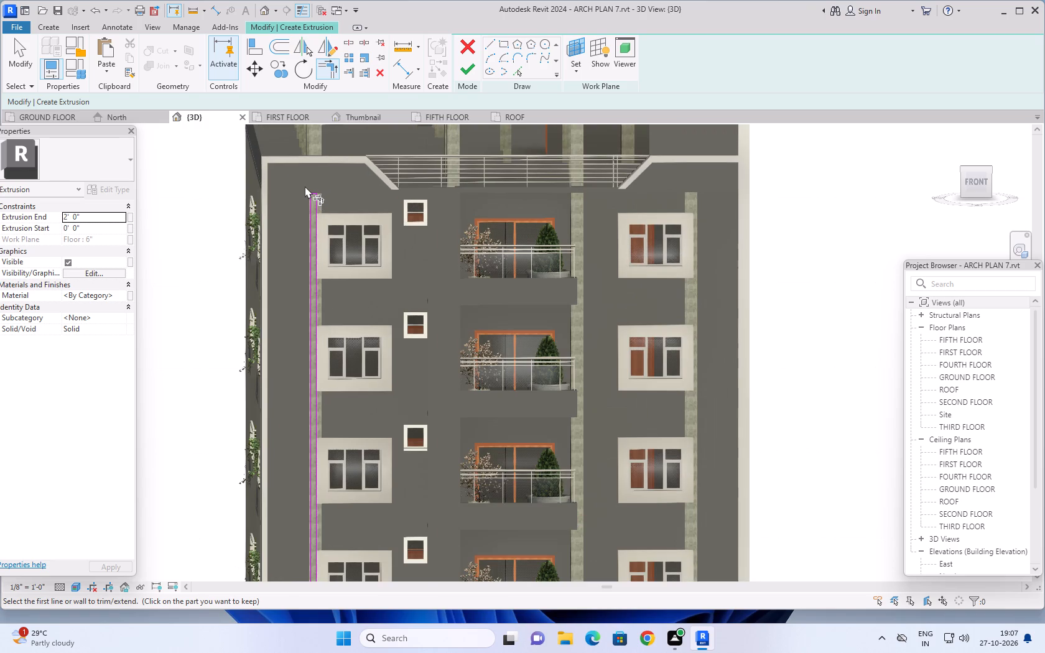
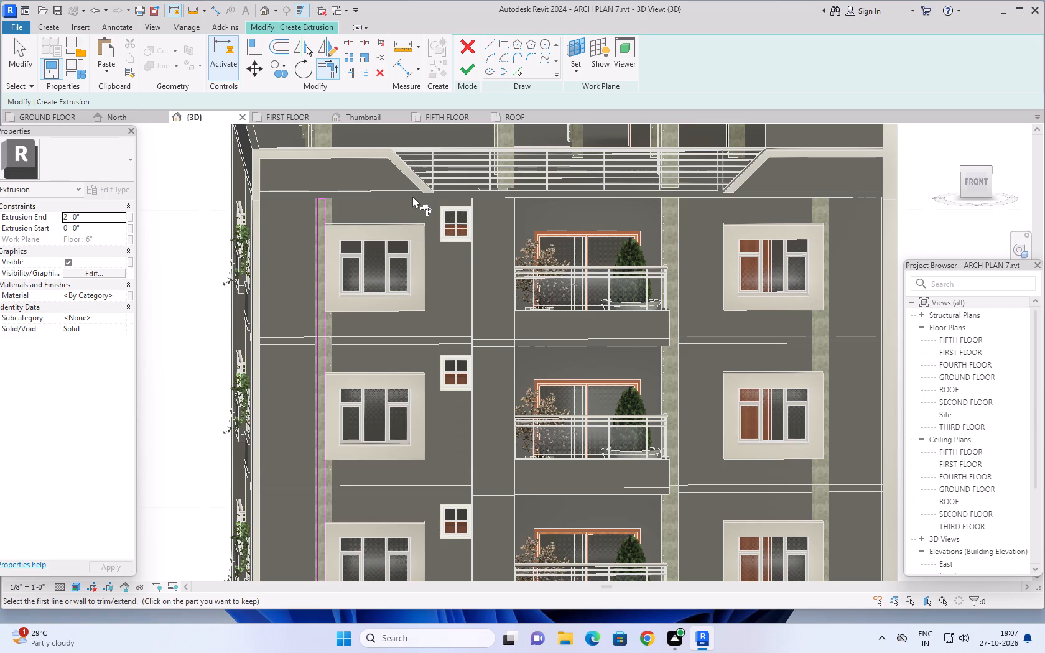
# Finish the joined strip and base band sketch as a 2' 0" extrusion, and finish the in-place facade model.
pyautogui.scroll(-2, 412, 196)
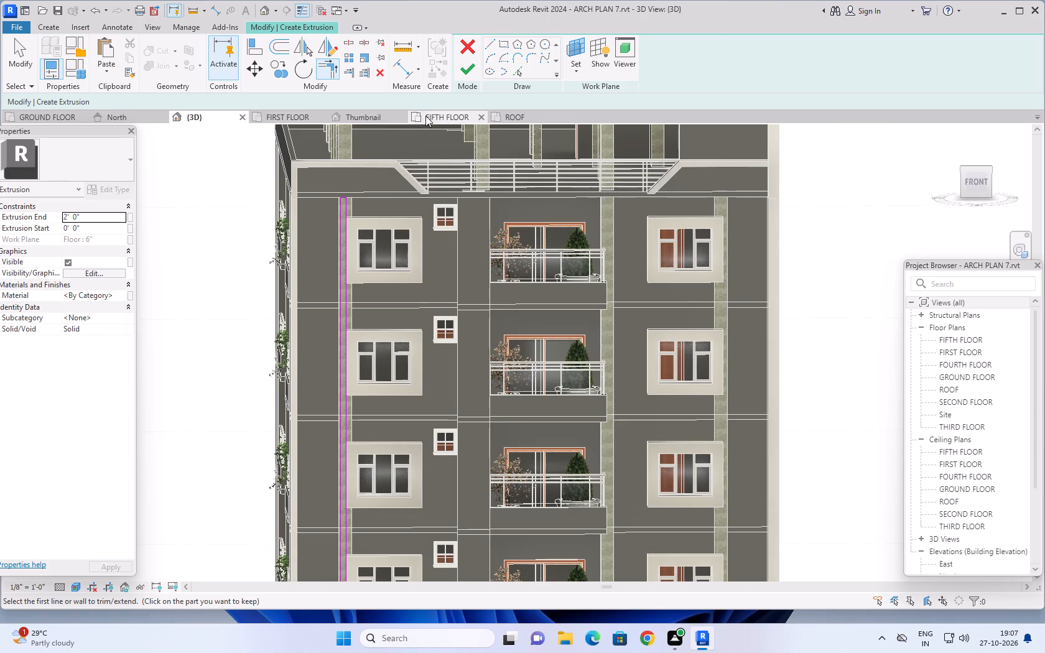
pyautogui.click(462, 67)
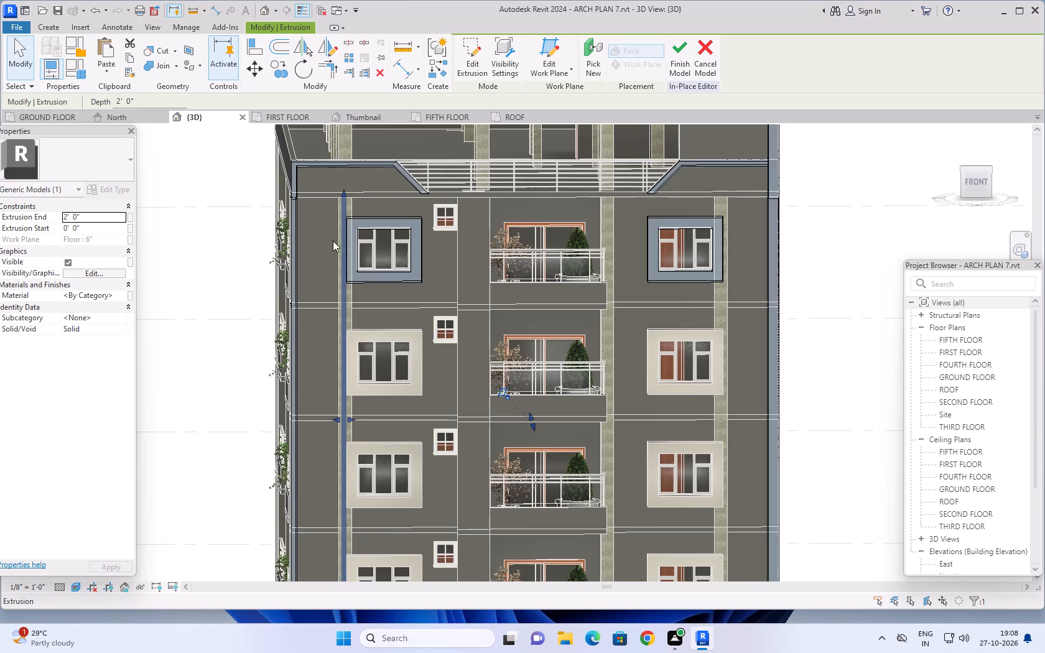
pyautogui.scroll(-1, 341, 270)
pyautogui.click(687, 49)
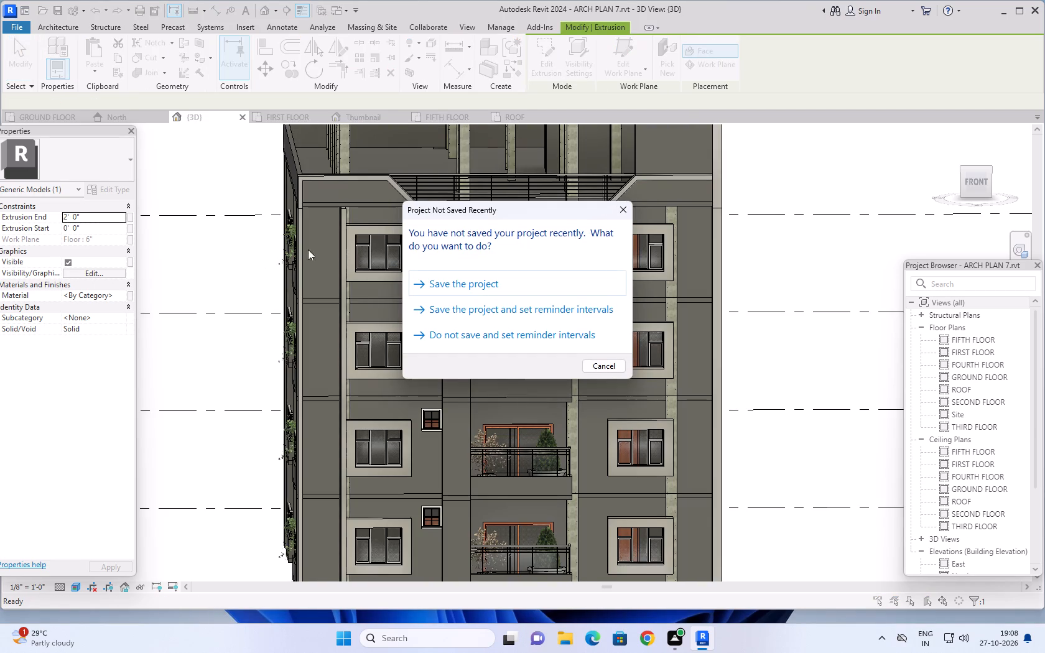
# Dismiss the save reminder and save the project.
pyautogui.click(624, 210)
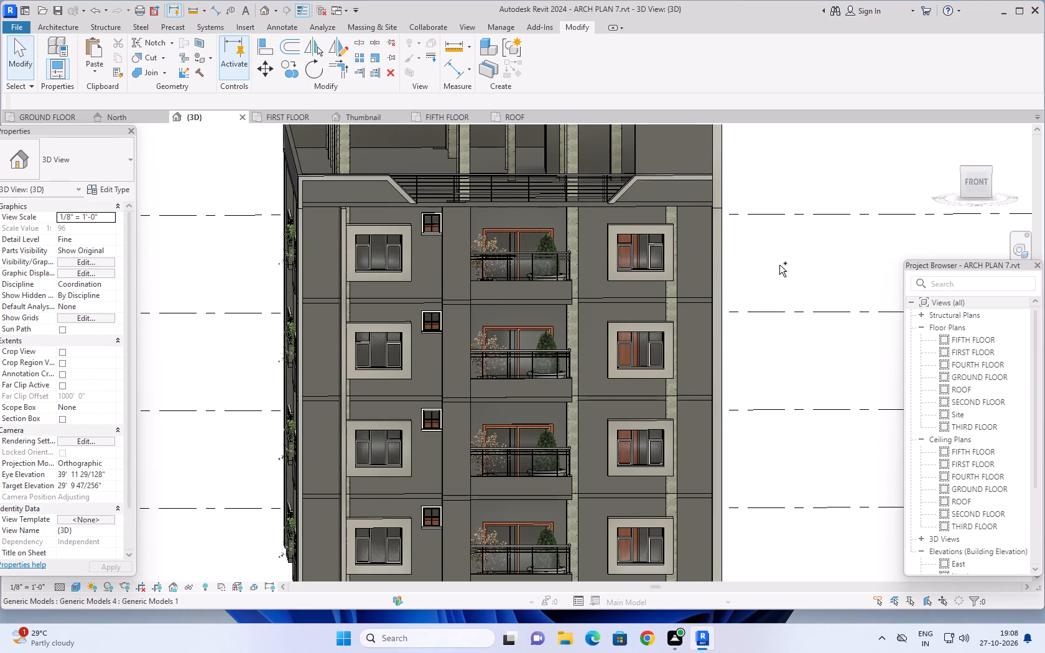
pyautogui.hotkey('ctrl', 's')
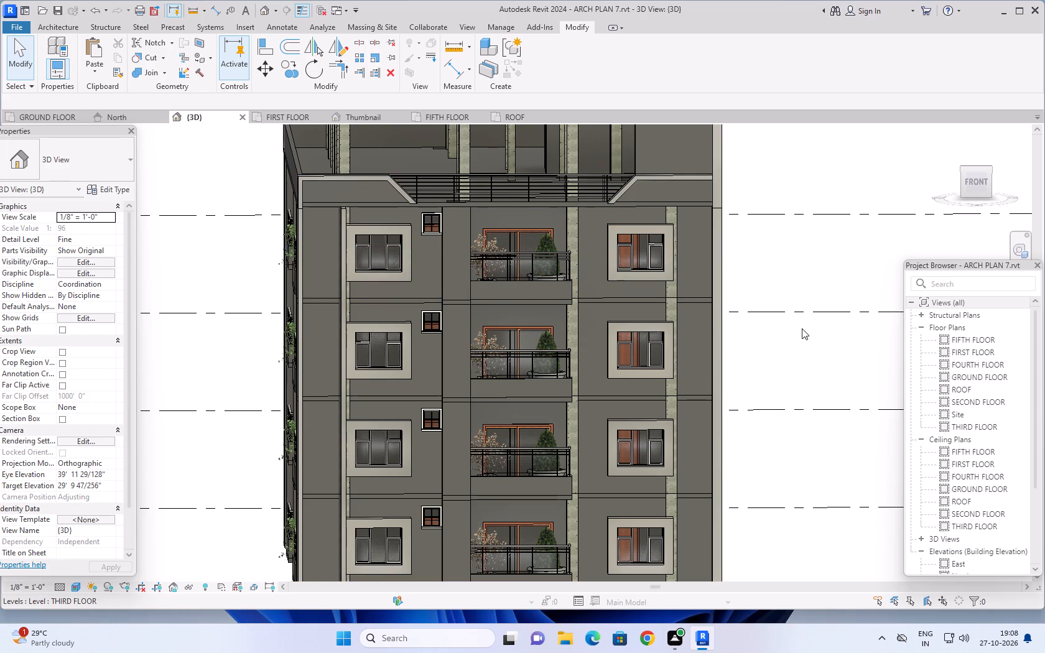
# Reopen the in-place facade frame with the new vertical strip for editing.
pyautogui.moveTo(801, 328); pyautogui.dragTo(844, 343, button='middle')
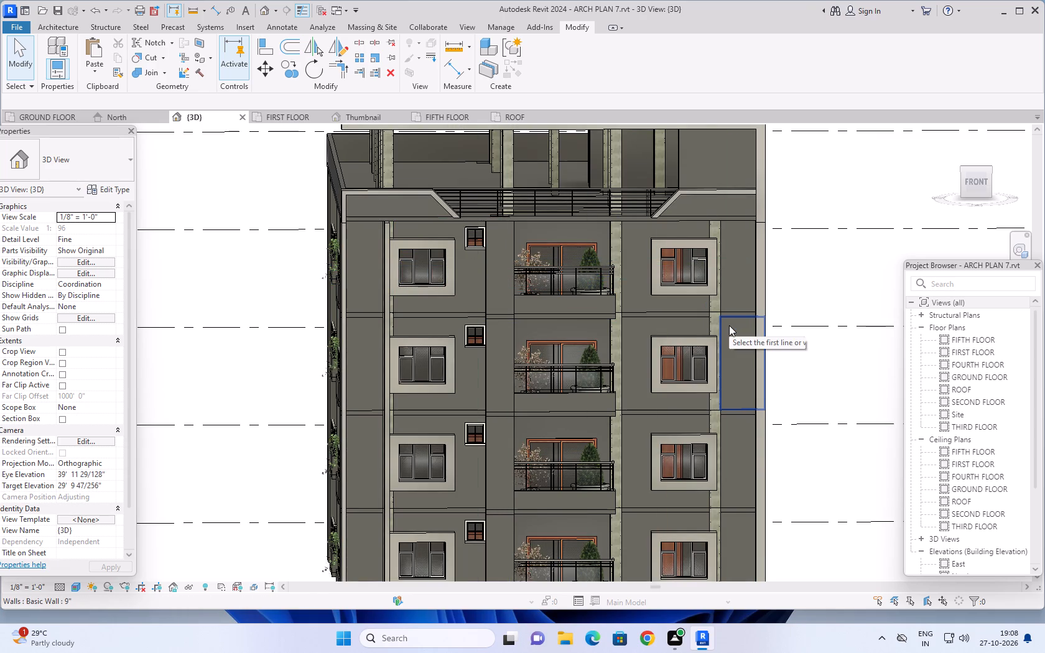
pyautogui.scroll(-2, 761, 345)
pyautogui.moveTo(806, 369); pyautogui.dragTo(815, 350, button='middle')
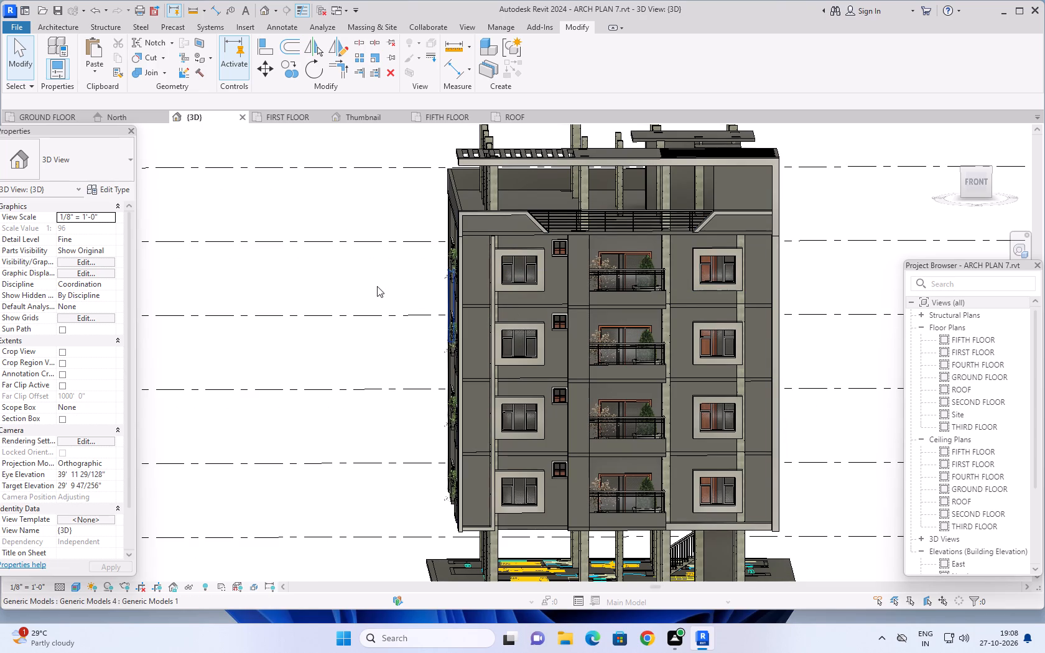
pyautogui.moveTo(381, 267); pyautogui.dragTo(347, 271, button='middle')
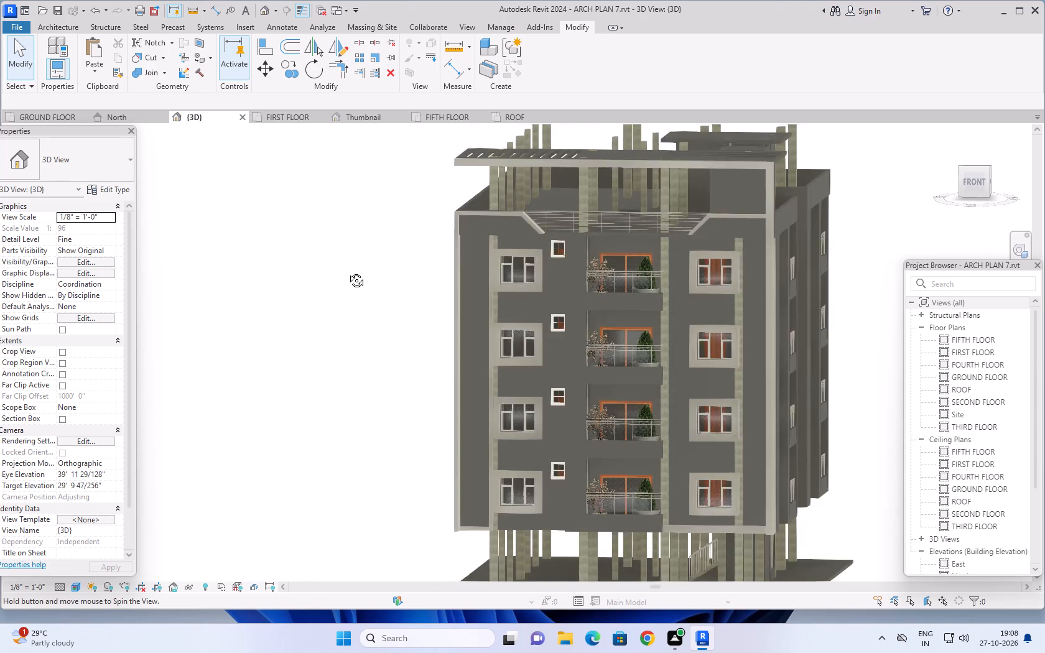
pyautogui.moveTo(347, 271); pyautogui.dragTo(350, 289, button='middle')
pyautogui.keyDown('shift'); pyautogui.middleClick(350, 289); pyautogui.keyUp('shift')
pyautogui.scroll(2, 480, 306)
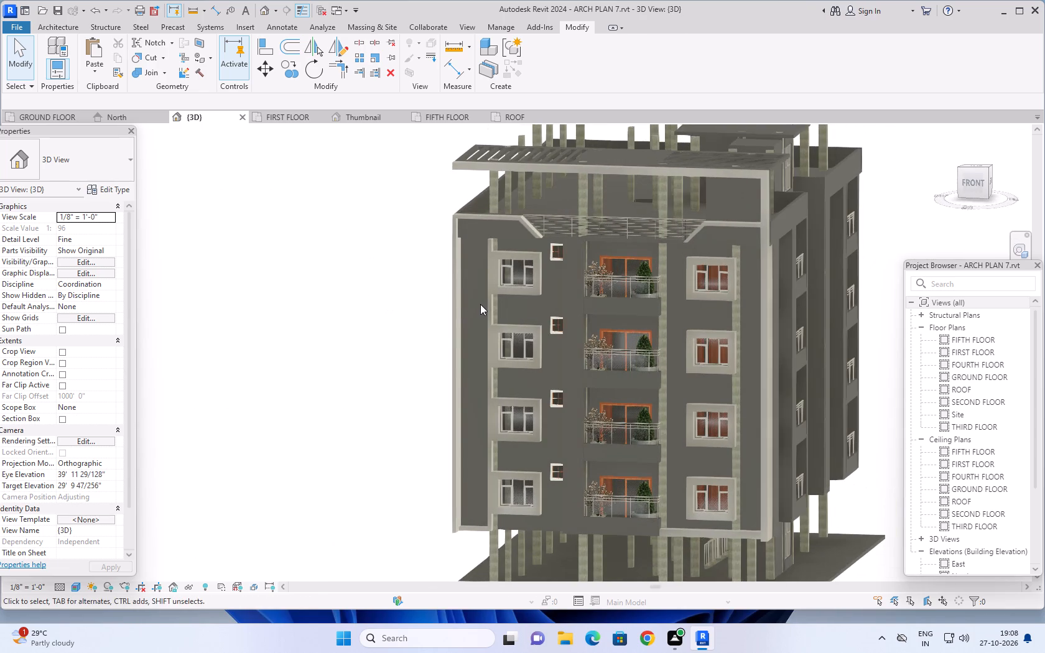
pyautogui.scroll(7, 480, 304)
pyautogui.click(507, 317)
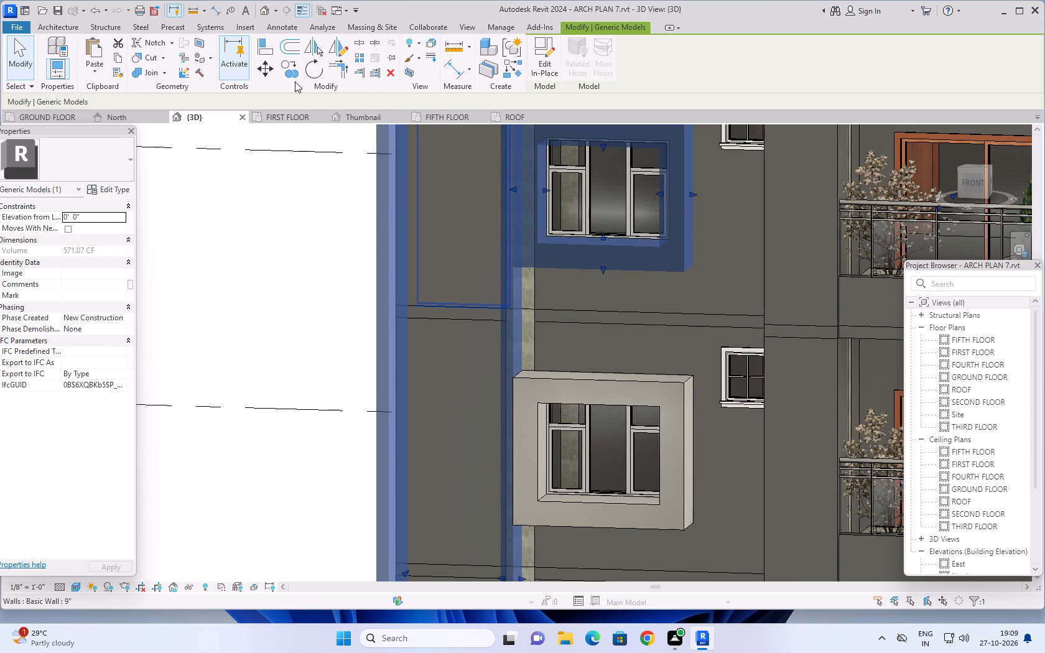
pyautogui.click(540, 51)
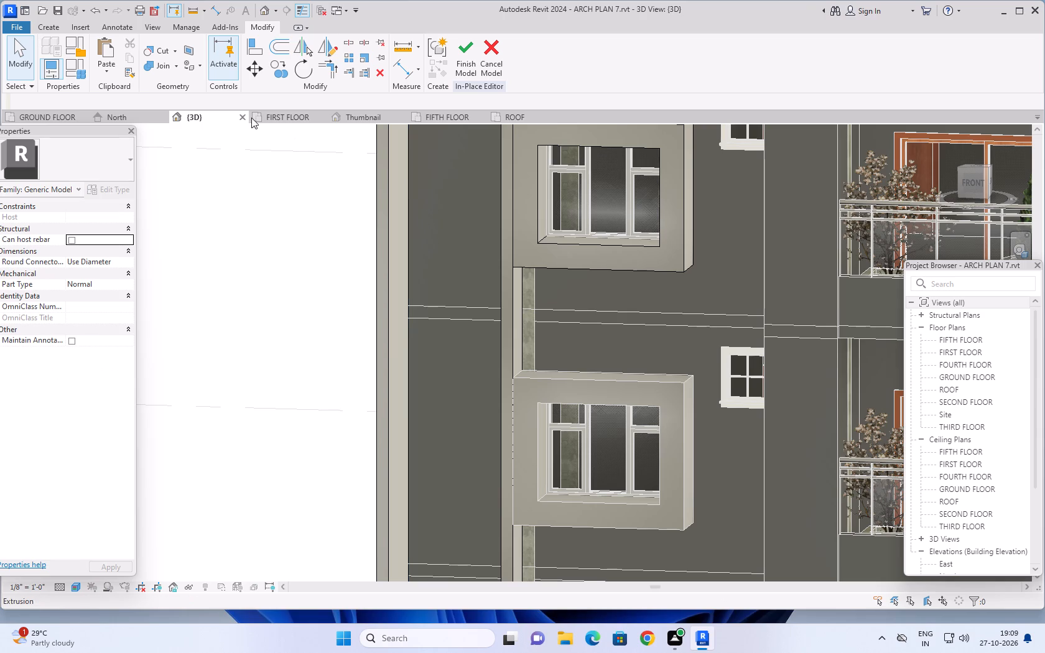
# Align the front face of the vertical strip beside the window surrounds with the front face of the nearby corner strip.
pyautogui.click(257, 44)
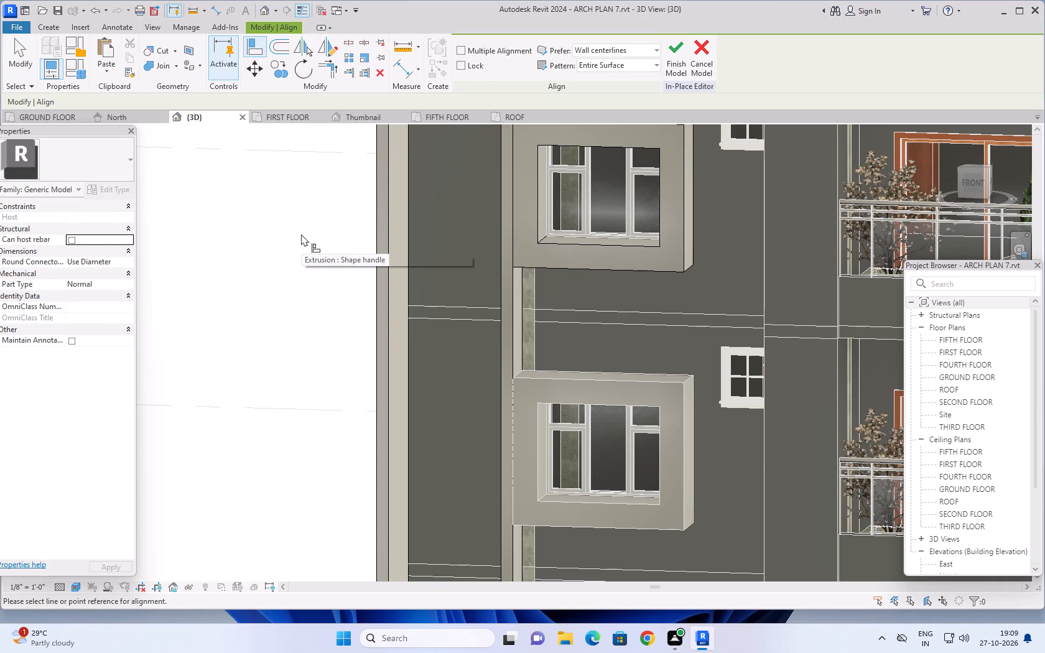
pyautogui.keyDown('shift'); pyautogui.moveTo(301, 234); pyautogui.dragTo(312, 248, button='middle'); pyautogui.keyUp('shift')
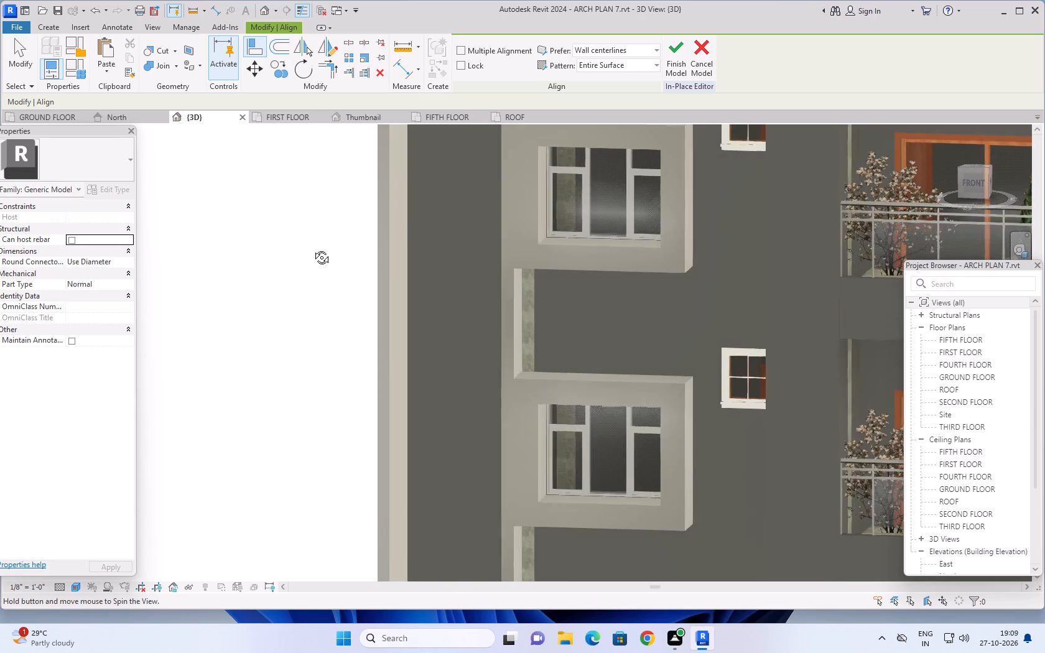
pyautogui.keyDown('shift'); pyautogui.moveTo(312, 248); pyautogui.dragTo(322, 261, button='middle'); pyautogui.keyUp('shift')
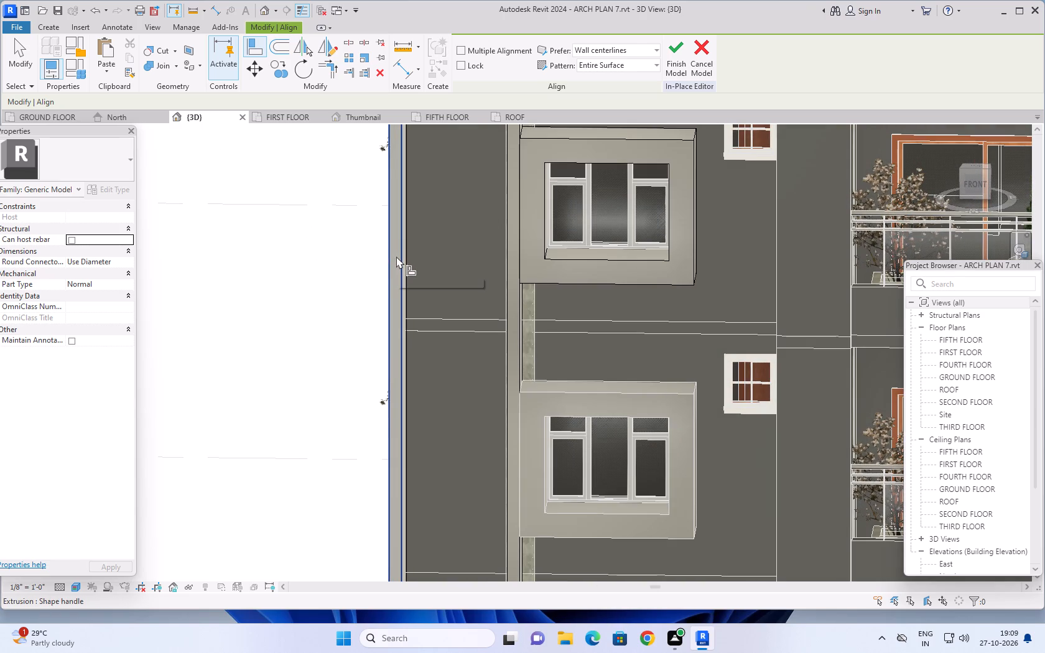
pyautogui.click(396, 256)
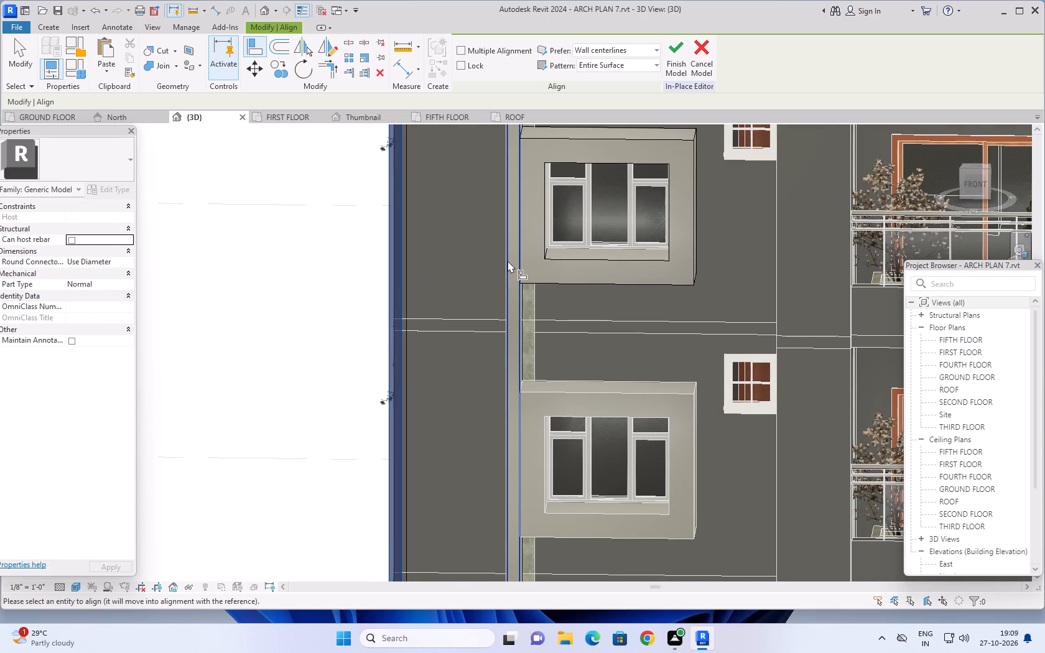
pyautogui.click(511, 261)
# Align the front face of the longer base band at the opposite corner with the front face of its adjoining corner strip.
pyautogui.scroll(-3, 320, 304)
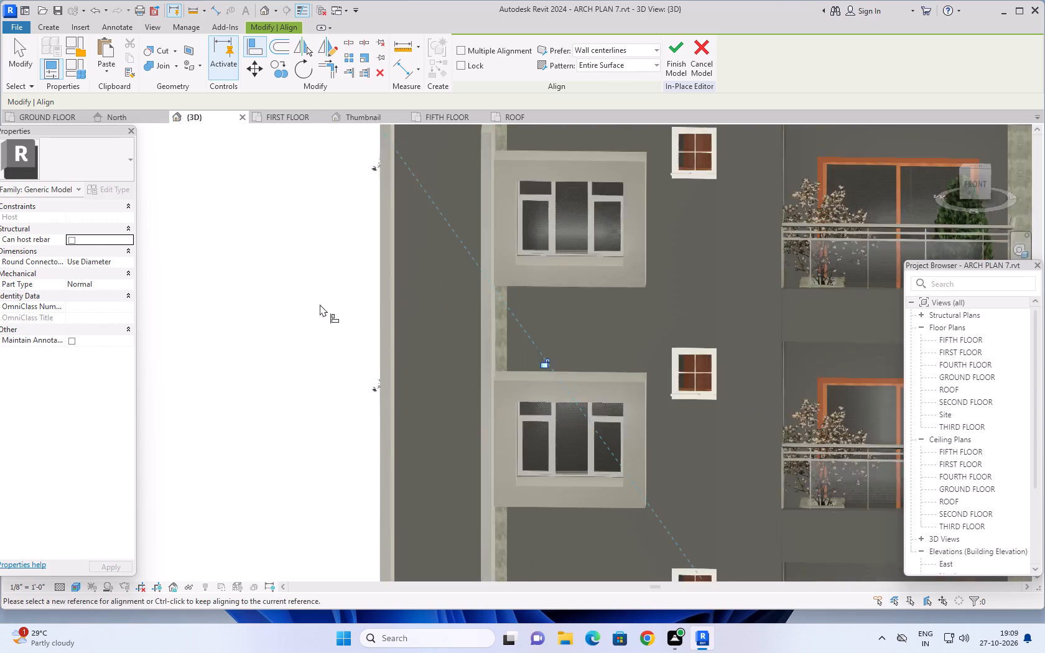
pyautogui.scroll(-4, 320, 304)
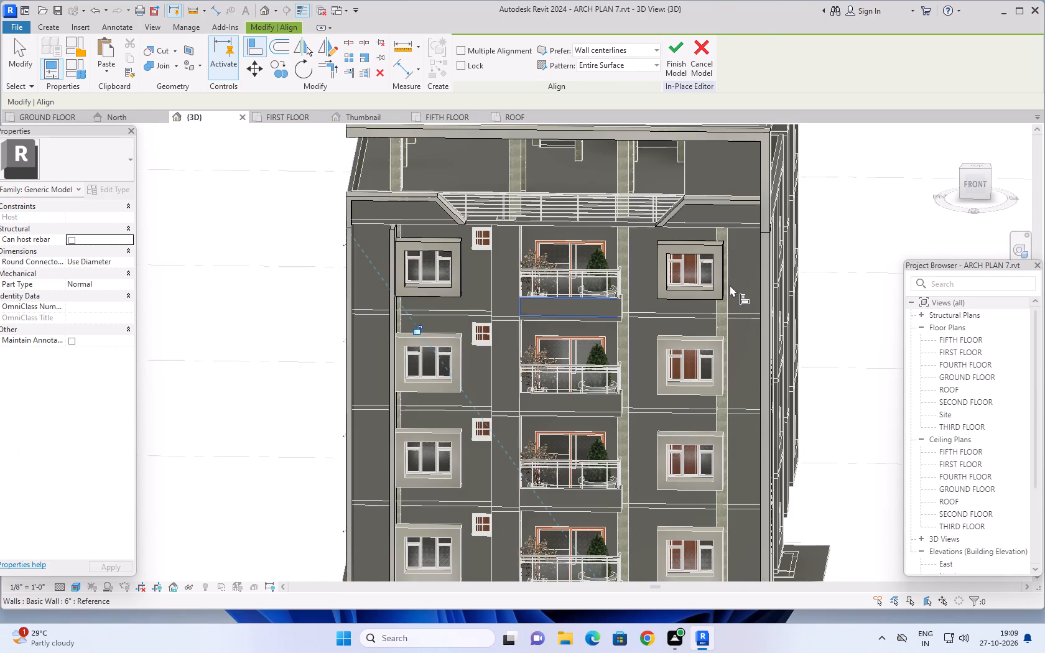
pyautogui.scroll(-2, 735, 287)
pyautogui.moveTo(819, 392); pyautogui.dragTo(822, 330, button='middle')
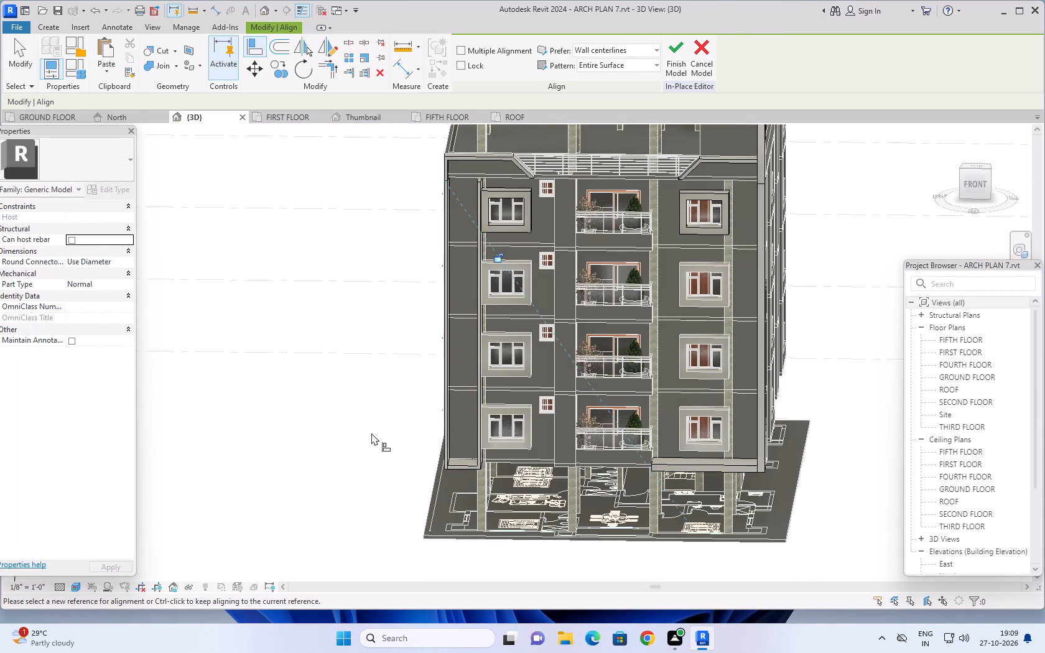
pyautogui.keyDown('shift'); pyautogui.moveTo(371, 433); pyautogui.dragTo(401, 470, button='middle'); pyautogui.keyUp('shift')
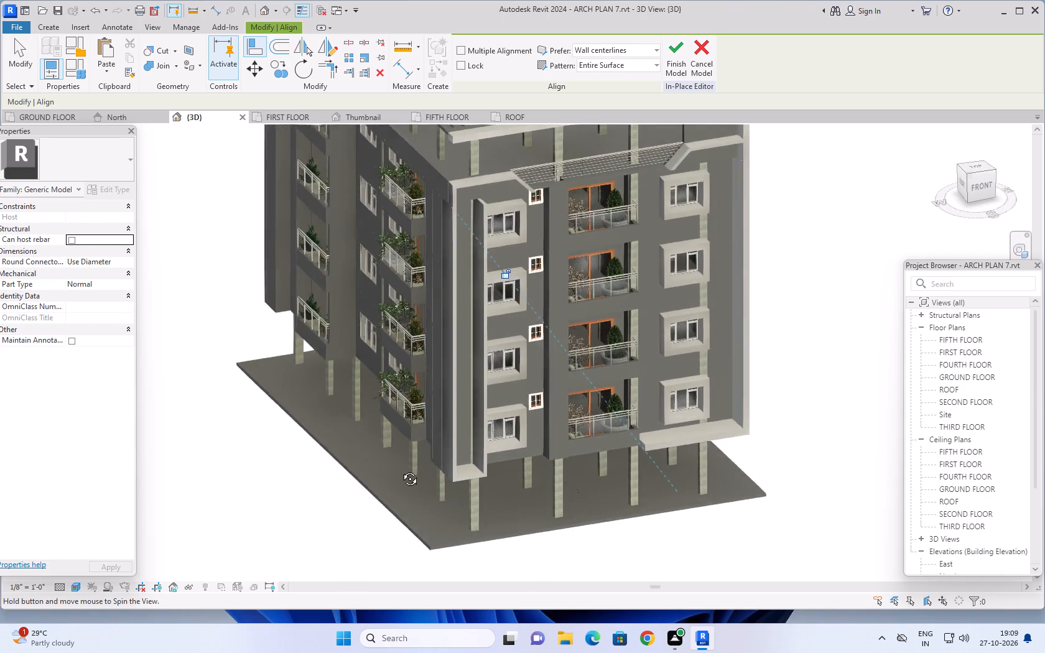
pyautogui.keyDown('shift'); pyautogui.moveTo(401, 470); pyautogui.dragTo(365, 415, button='middle'); pyautogui.keyUp('shift')
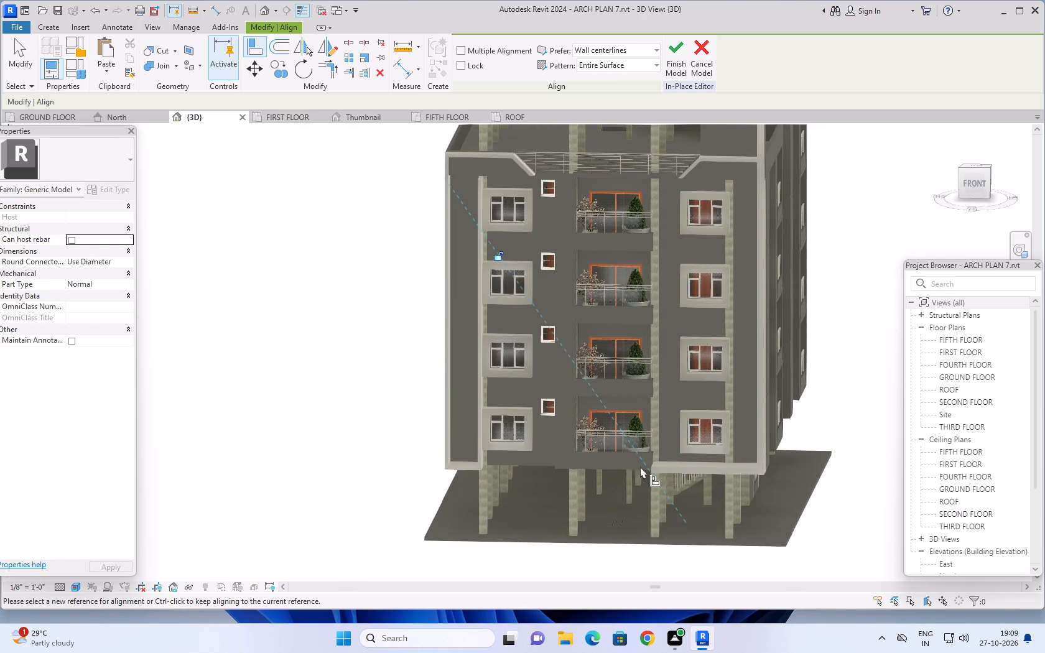
pyautogui.scroll(4, 693, 470)
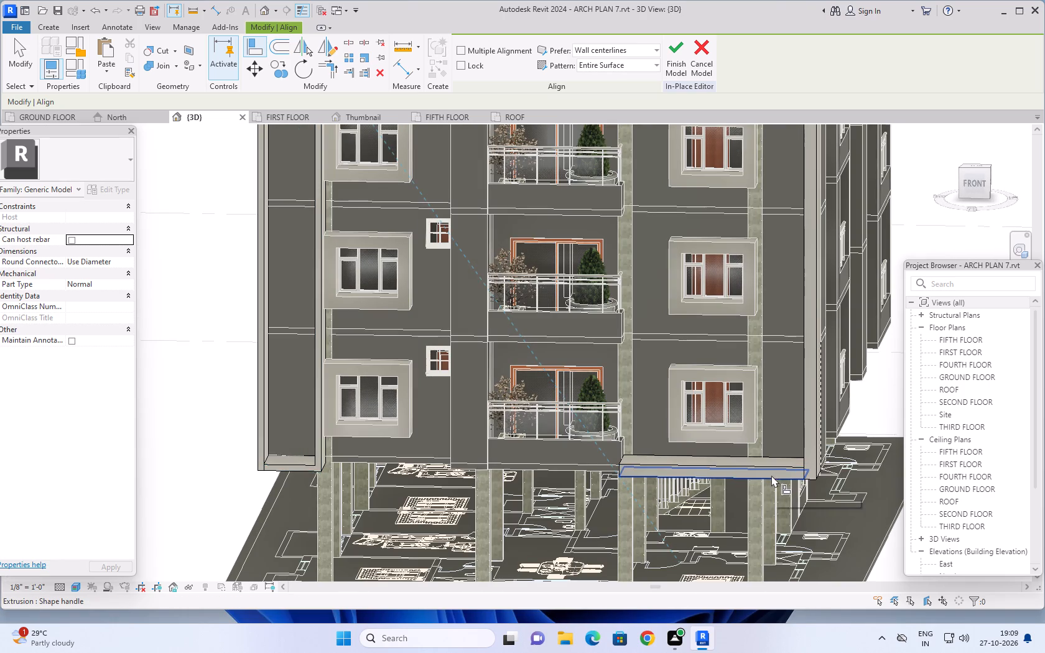
pyautogui.click(810, 424)
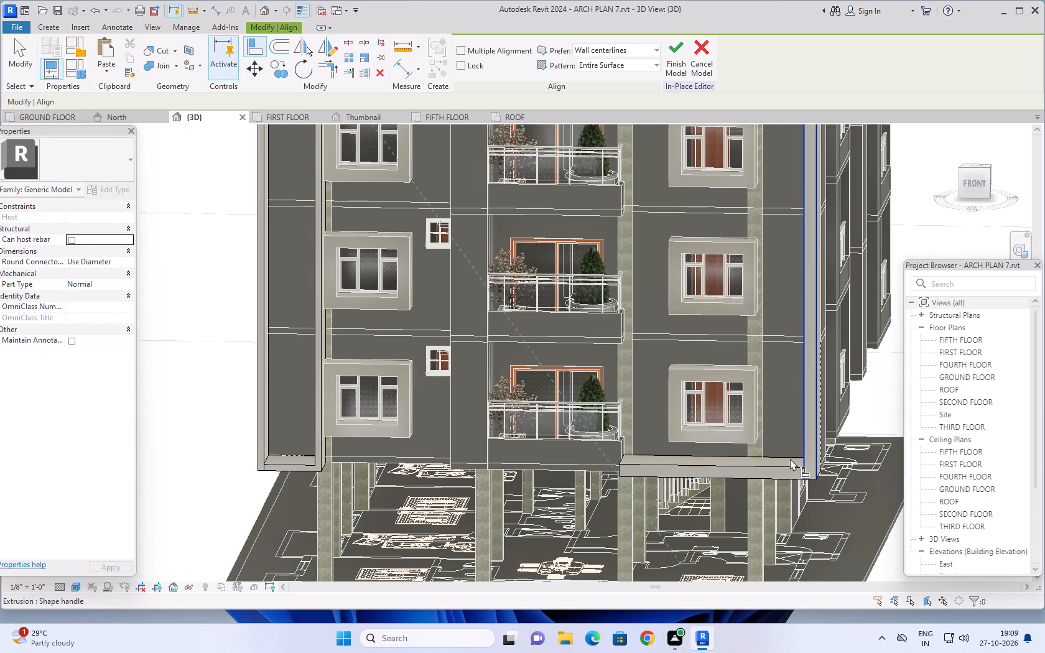
pyautogui.click(778, 470)
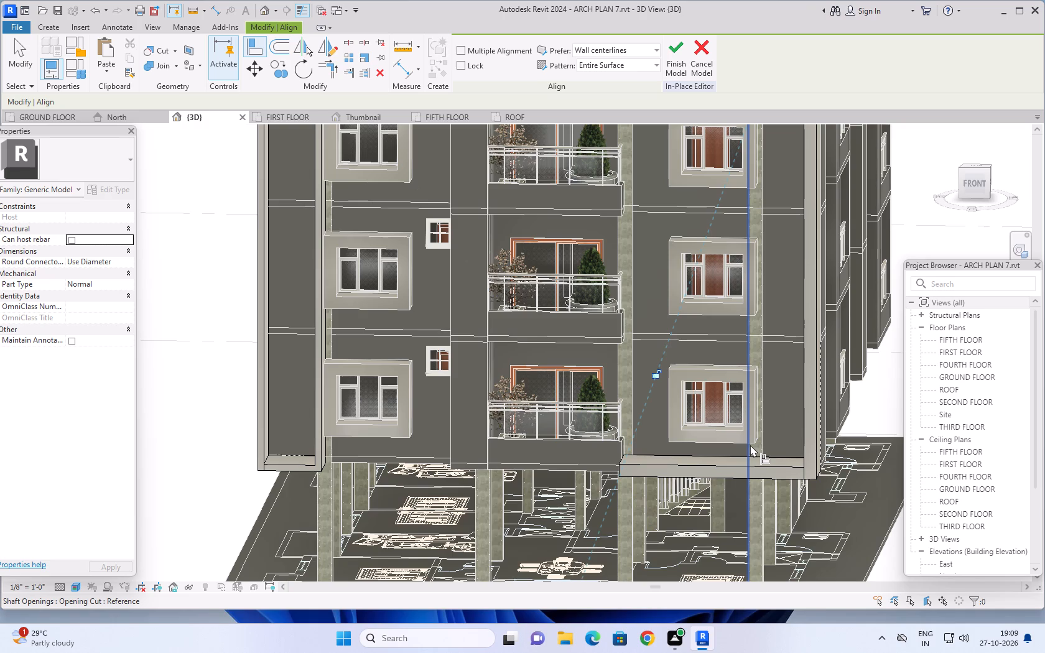
# Examine the aligned strip and base band across the front facade, from the base to the roof frame.
pyautogui.scroll(-5, 754, 448)
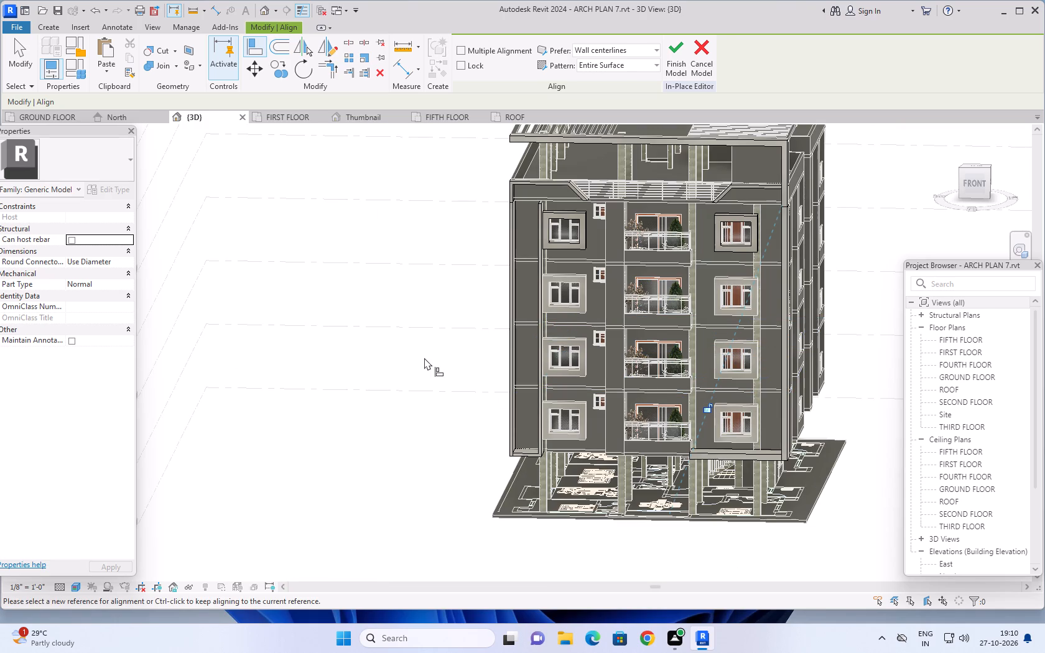
pyautogui.keyDown('shift'); pyautogui.moveTo(380, 328); pyautogui.dragTo(420, 275, button='middle'); pyautogui.keyUp('shift')
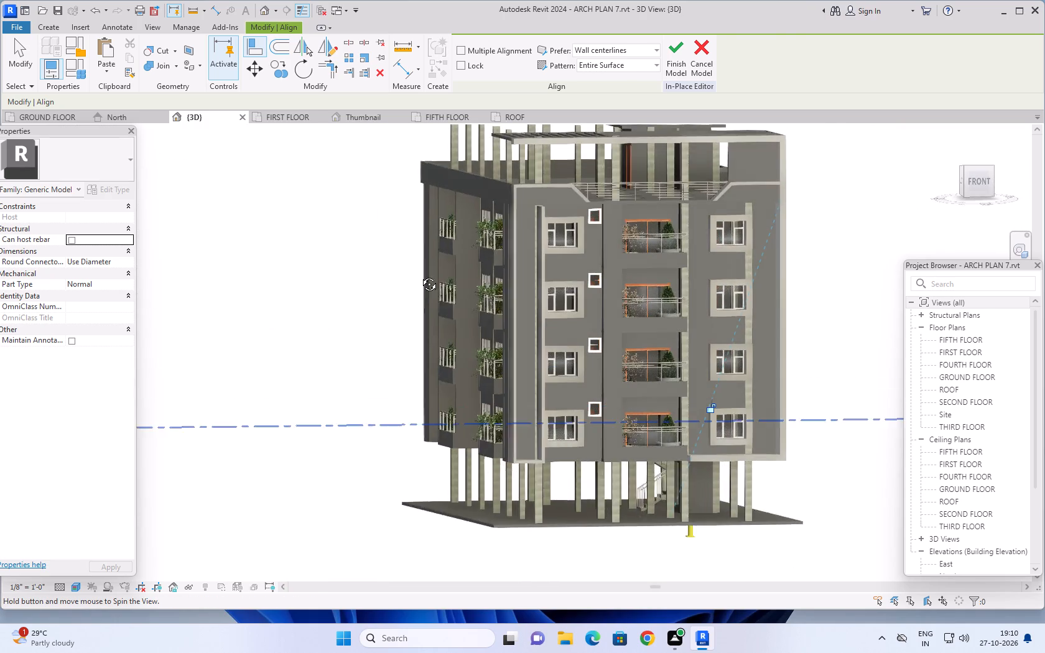
pyautogui.keyDown('shift'); pyautogui.moveTo(420, 275); pyautogui.dragTo(418, 272, button='middle'); pyautogui.keyUp('shift')
pyautogui.moveTo(812, 238); pyautogui.dragTo(746, 312, button='middle')
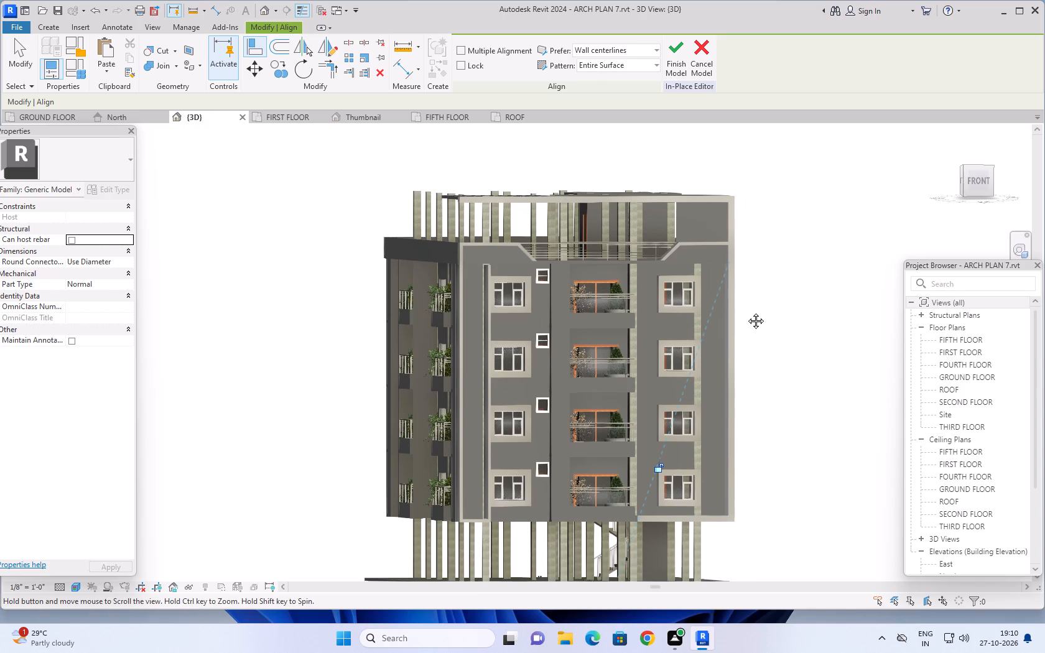
pyautogui.moveTo(746, 312); pyautogui.dragTo(745, 314, button='middle')
pyautogui.scroll(3, 515, 331)
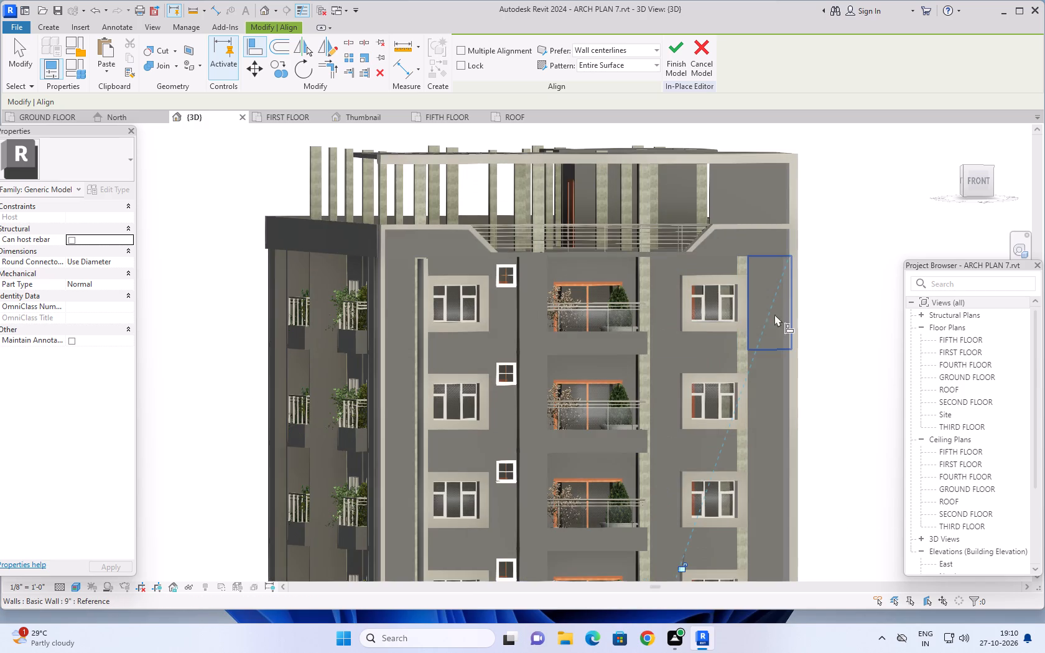
pyautogui.moveTo(827, 308); pyautogui.dragTo(734, 313, button='middle')
pyautogui.keyDown('shift'); pyautogui.moveTo(738, 313); pyautogui.dragTo(757, 347, button='middle'); pyautogui.keyUp('shift')
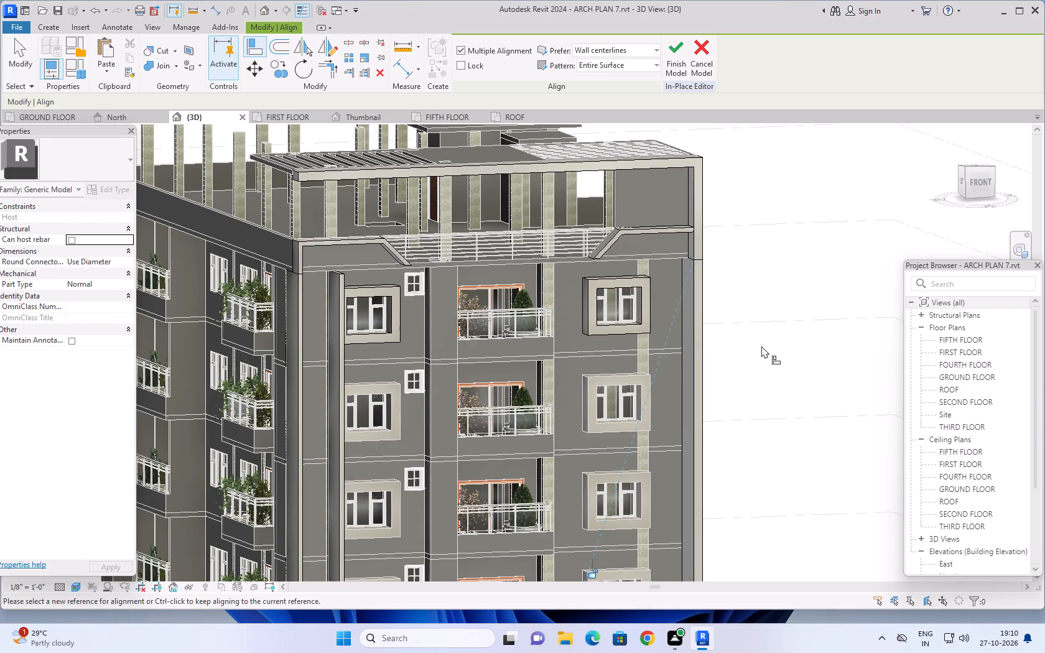
# Save the project and leave the Align command, staying in the in-place model edit.
pyautogui.hotkey('ctrl', 's')
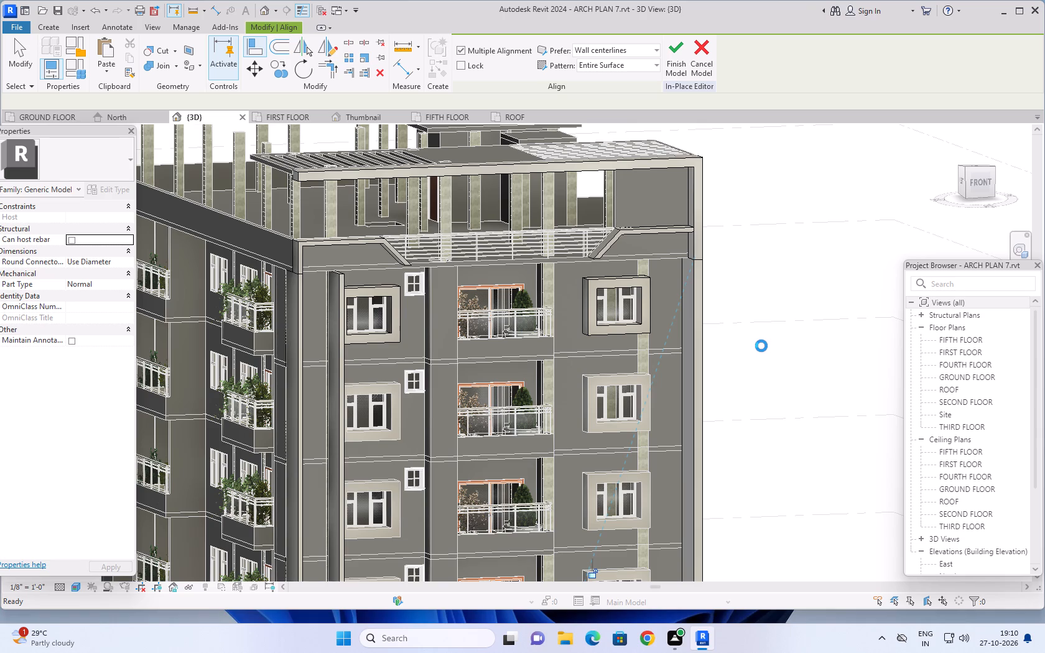
pyautogui.press('Escape')
pyautogui.press('Escape')
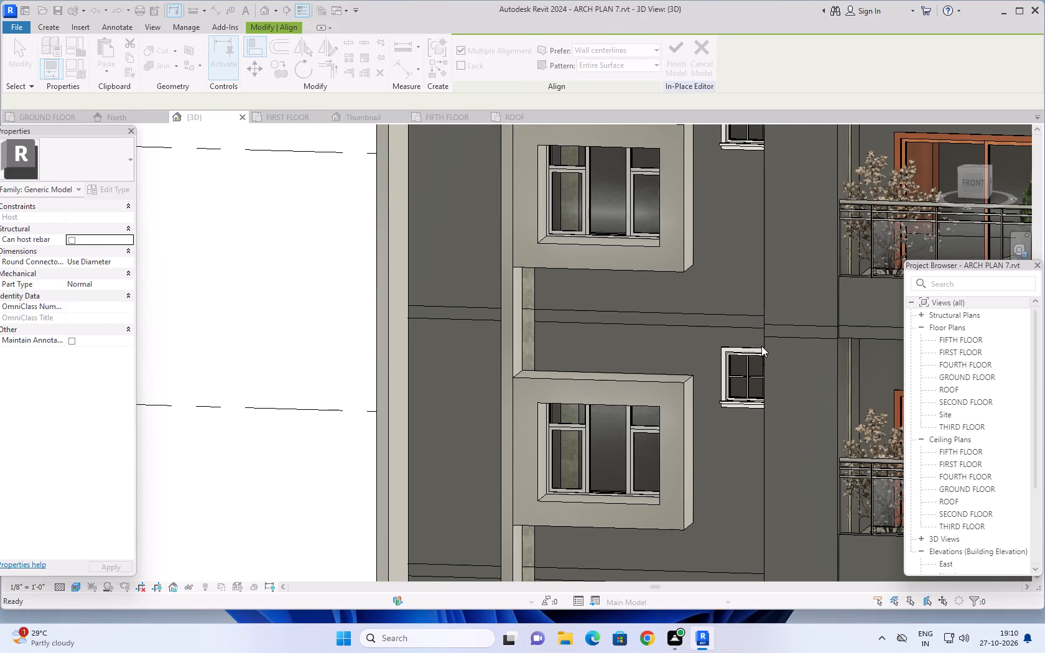
# Examine the depth of the facade frame's strips and bands from an oblique angle.
pyautogui.scroll(-4, 495, 353)
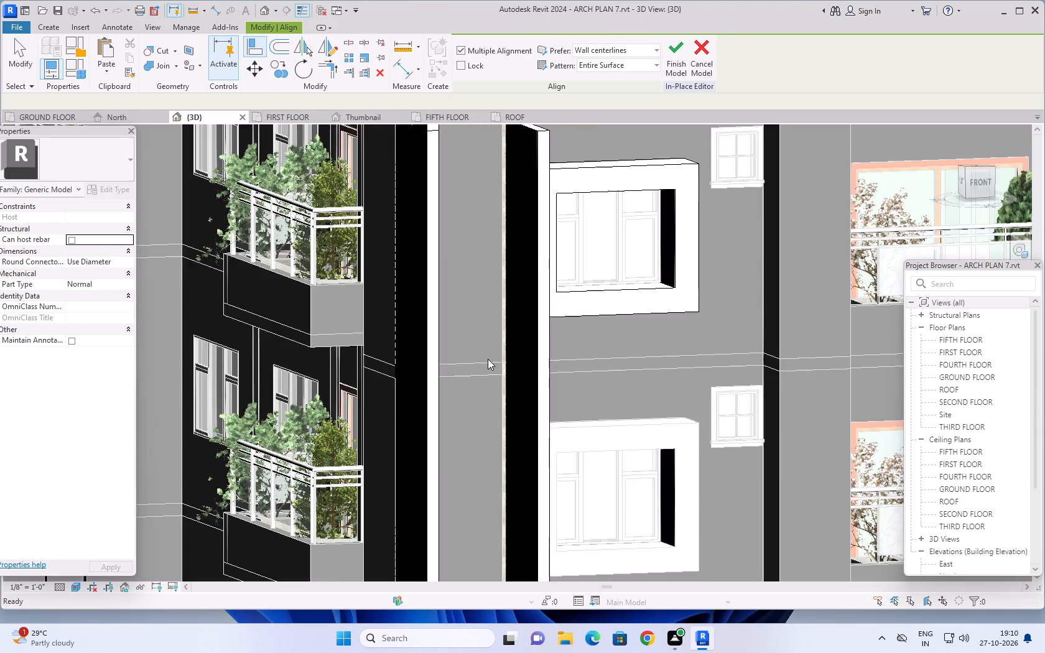
pyautogui.scroll(-3, 477, 363)
pyautogui.scroll(-1, 541, 371)
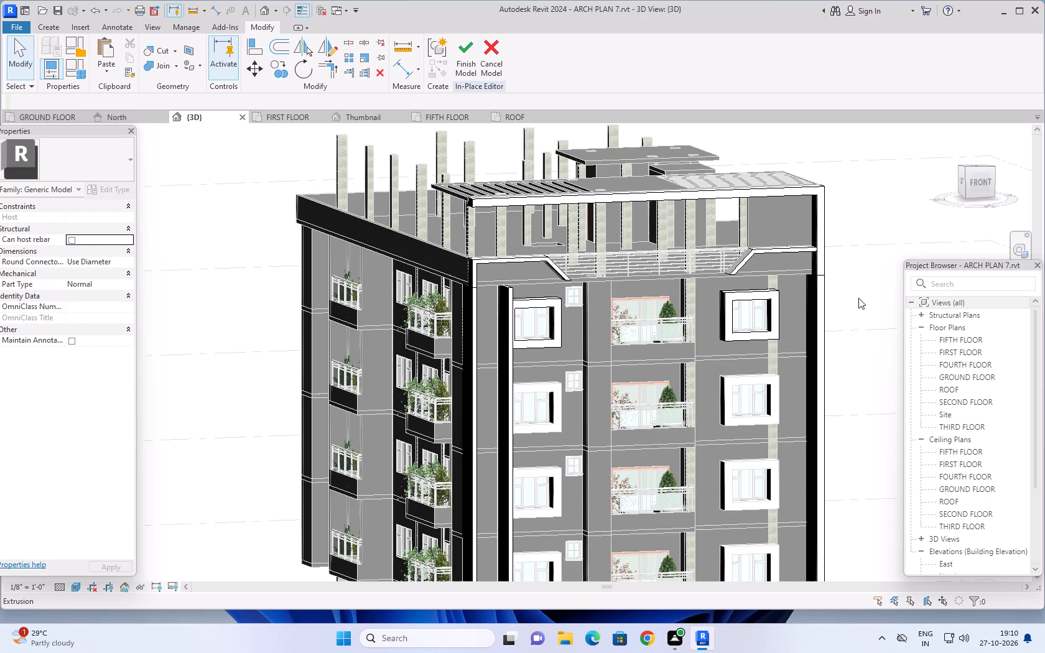
pyautogui.moveTo(856, 297); pyautogui.dragTo(720, 251, button='middle')
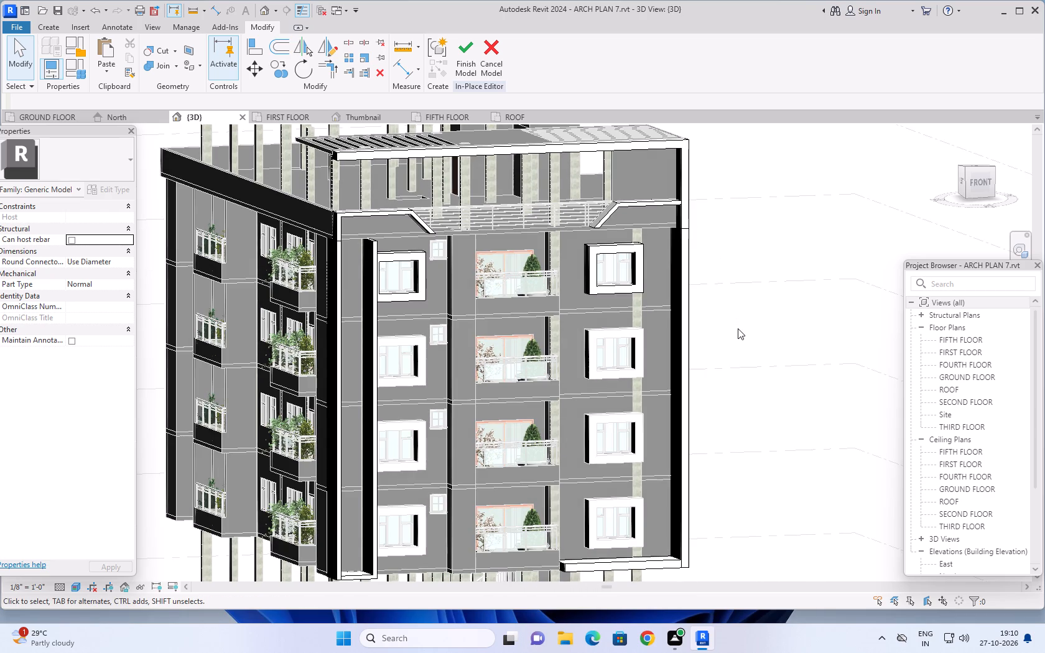
pyautogui.keyDown('shift'); pyautogui.moveTo(742, 341); pyautogui.dragTo(765, 370, button='middle'); pyautogui.keyUp('shift')
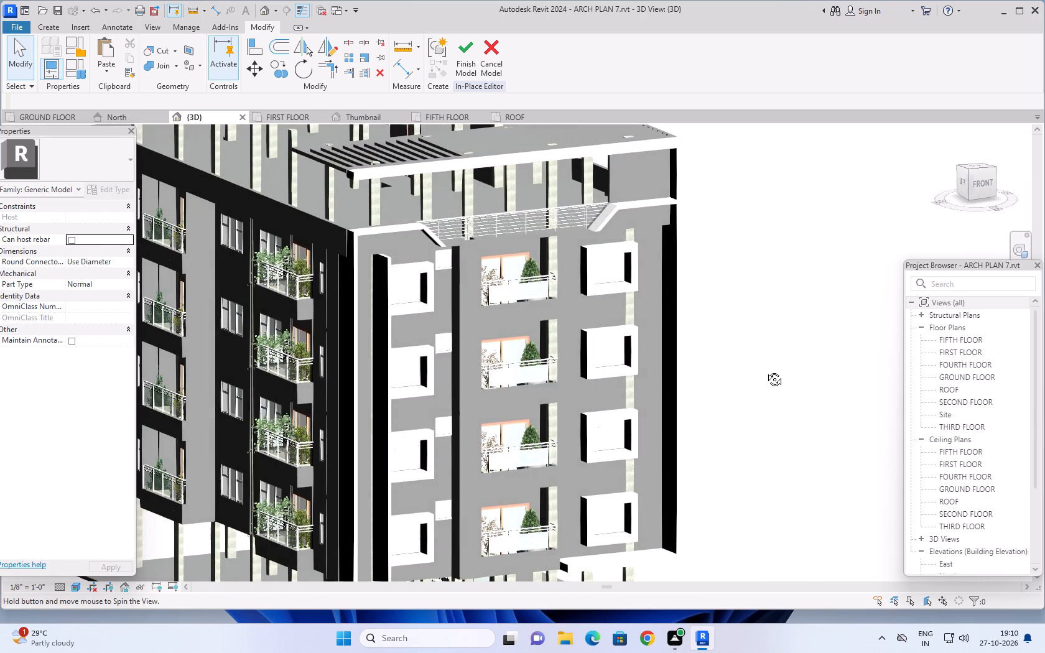
pyautogui.keyDown('shift'); pyautogui.moveTo(765, 370); pyautogui.dragTo(782, 370, button='middle'); pyautogui.keyUp('shift')
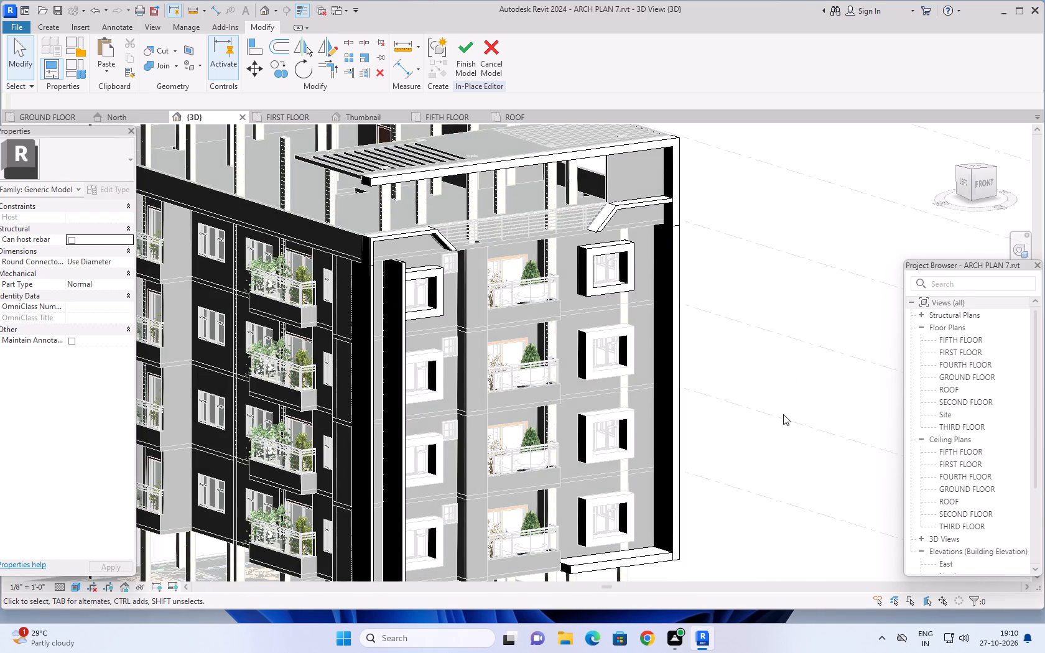
# Examine the whole facade frame from oblique and near-frontal angles, checking its strips, parapet bands, base bands and roof frame.
pyautogui.moveTo(783, 414); pyautogui.dragTo(800, 381, button='middle')
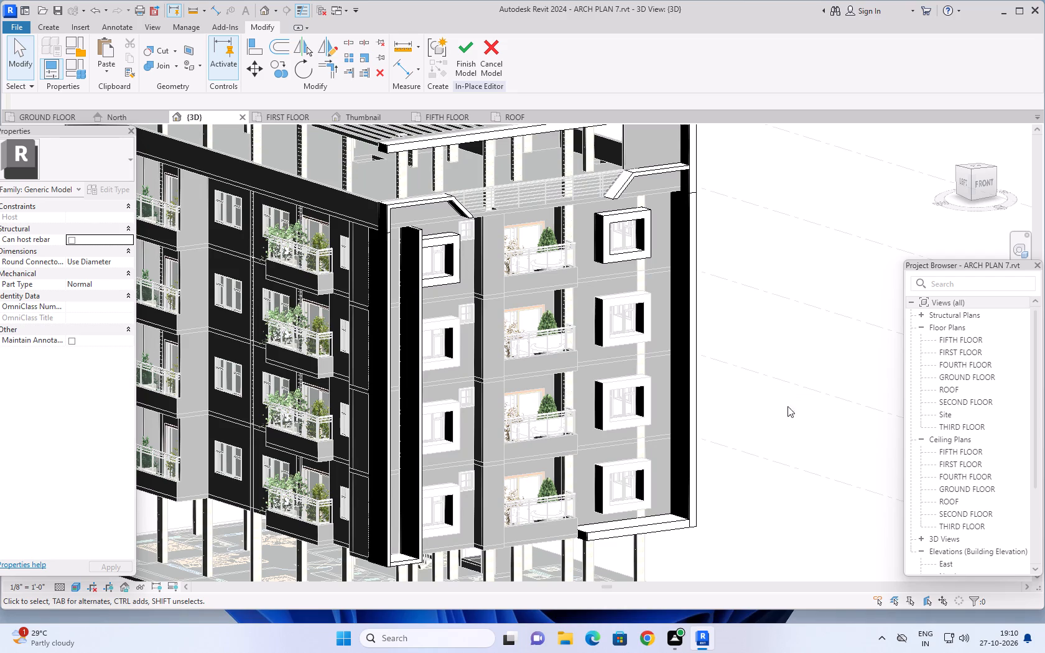
pyautogui.keyDown('shift'); pyautogui.moveTo(774, 359); pyautogui.dragTo(783, 419, button='middle'); pyautogui.keyUp('shift')
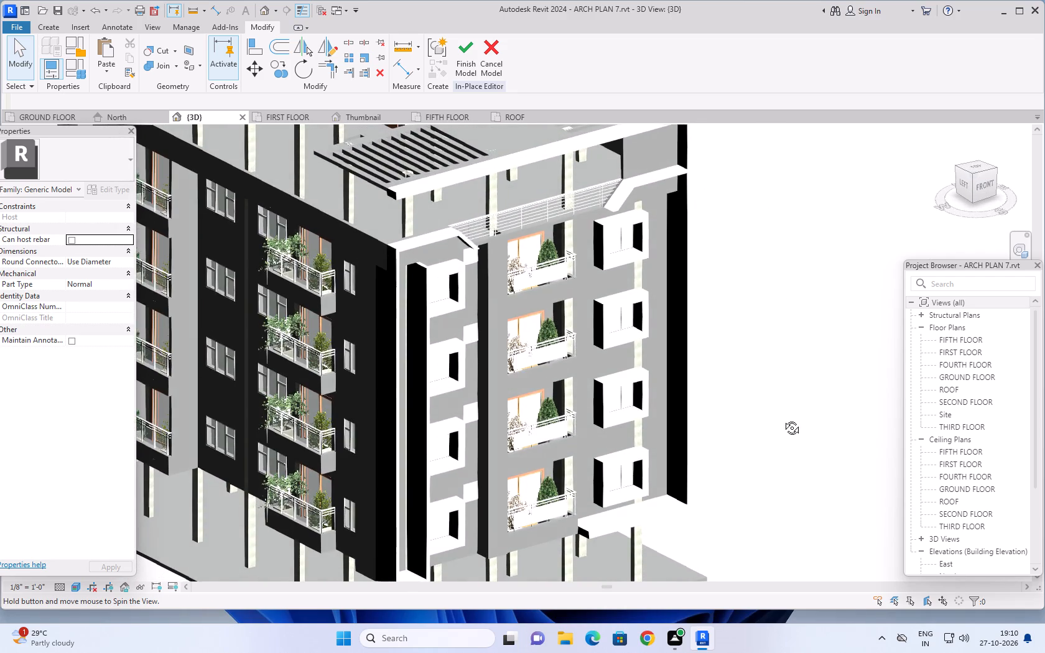
pyautogui.keyDown('shift'); pyautogui.moveTo(783, 419); pyautogui.dragTo(755, 399, button='middle'); pyautogui.keyUp('shift')
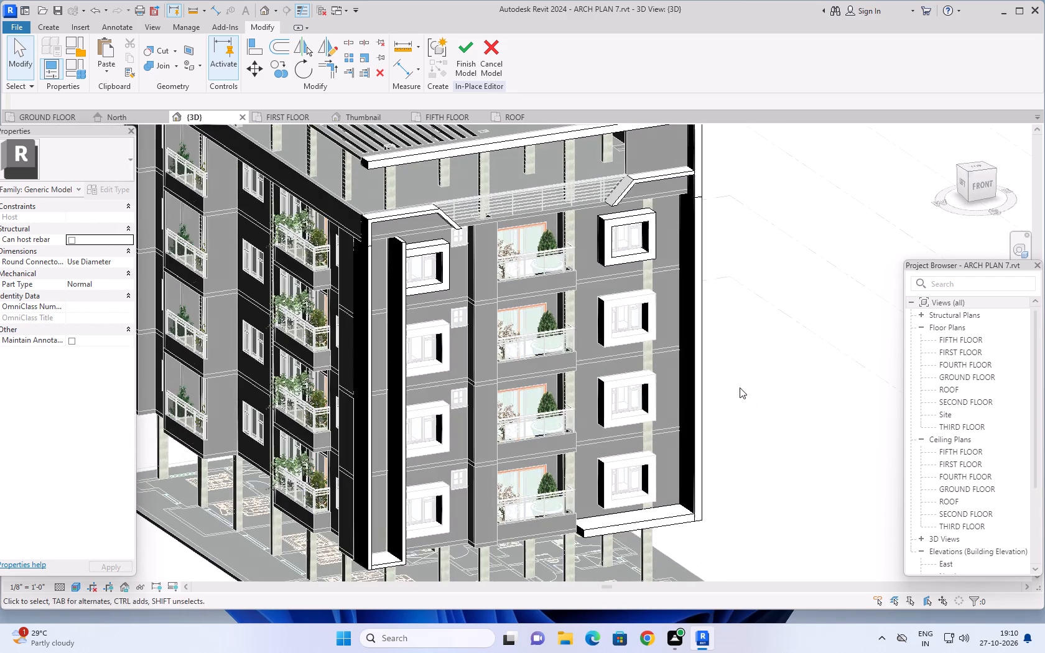
pyautogui.keyDown('shift'); pyautogui.moveTo(755, 373); pyautogui.dragTo(729, 335, button='middle'); pyautogui.keyUp('shift')
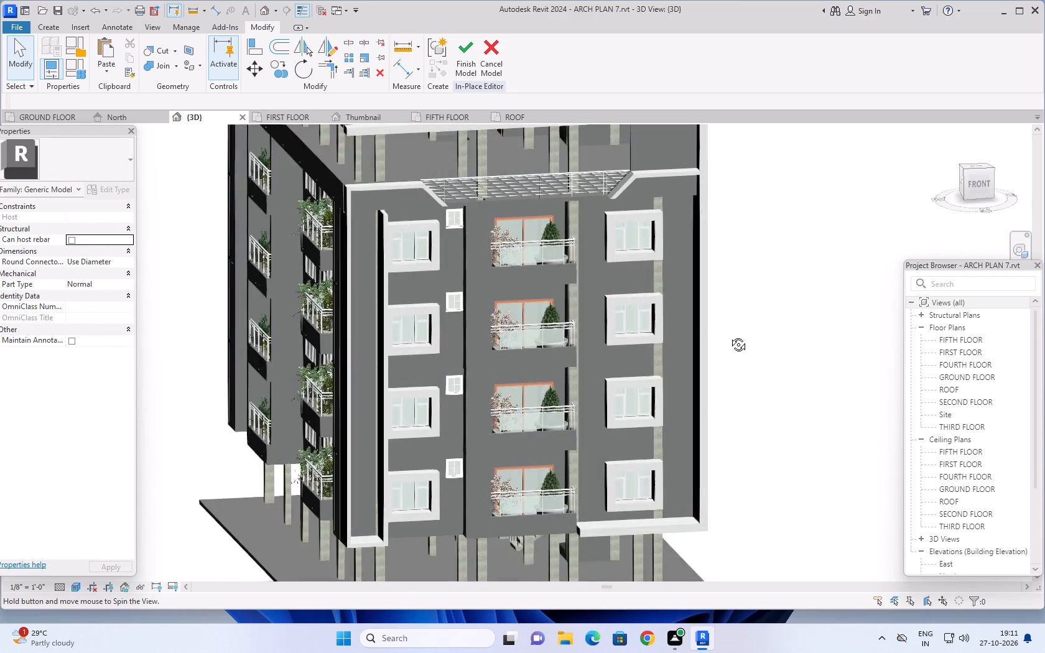
pyautogui.keyDown('shift'); pyautogui.moveTo(729, 335); pyautogui.dragTo(731, 335, button='middle'); pyautogui.keyUp('shift')
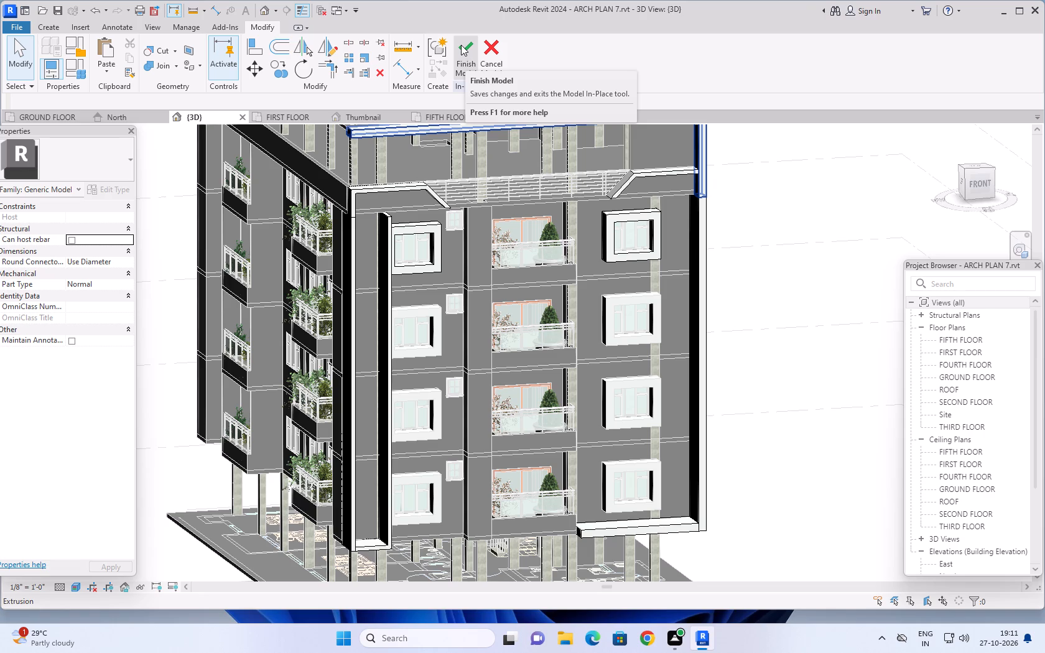
pyautogui.scroll(-2, 753, 201)
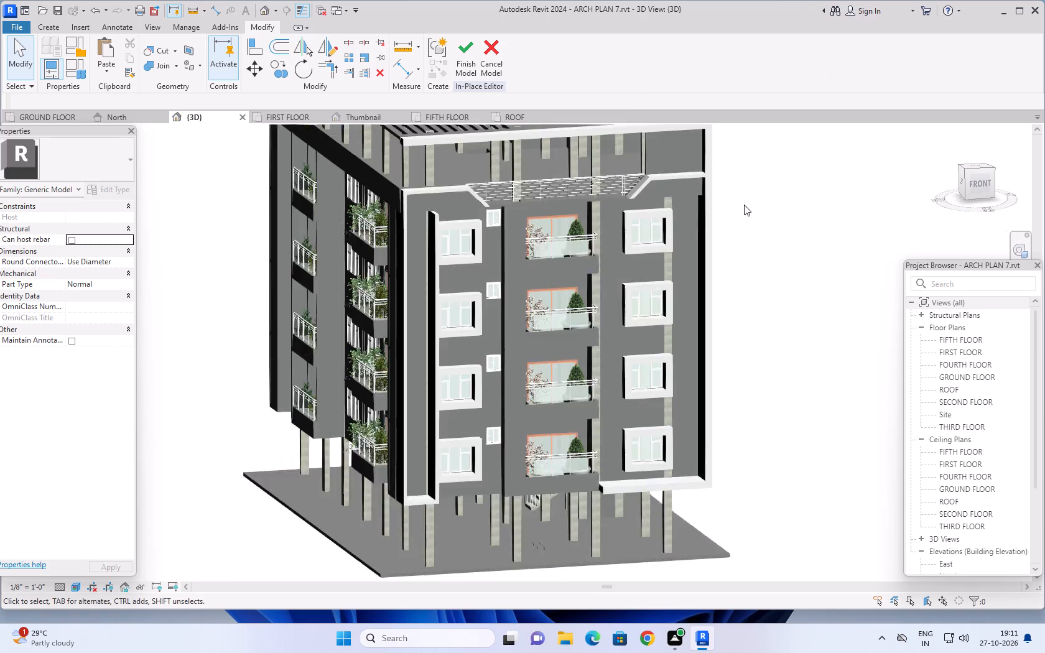
pyautogui.scroll(-1, 744, 205)
pyautogui.moveTo(743, 205); pyautogui.dragTo(724, 193, button='middle')
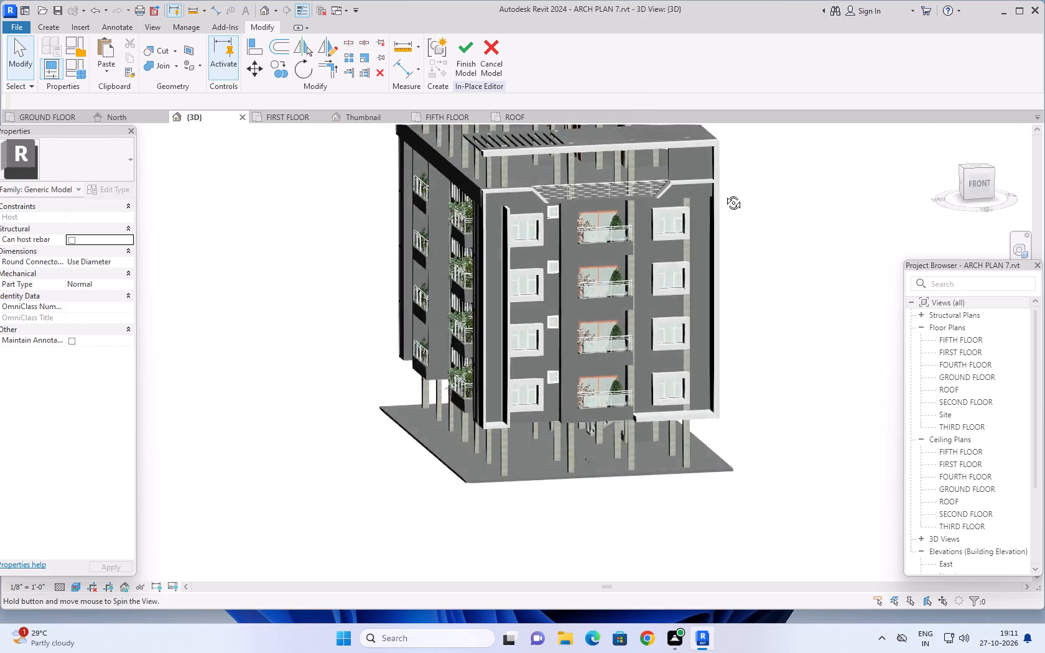
pyautogui.moveTo(724, 193); pyautogui.dragTo(708, 146, button='middle')
pyautogui.scroll(1, 746, 175)
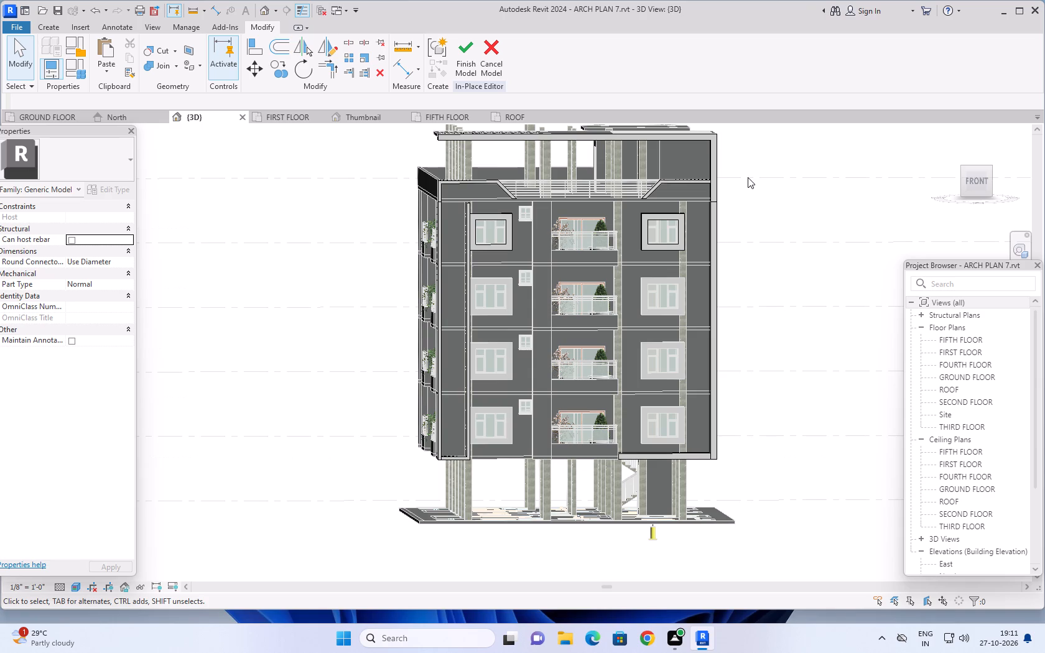
pyautogui.keyDown('shift'); pyautogui.moveTo(749, 179); pyautogui.dragTo(736, 171, button='middle'); pyautogui.keyUp('shift')
pyautogui.scroll(-1, 743, 159)
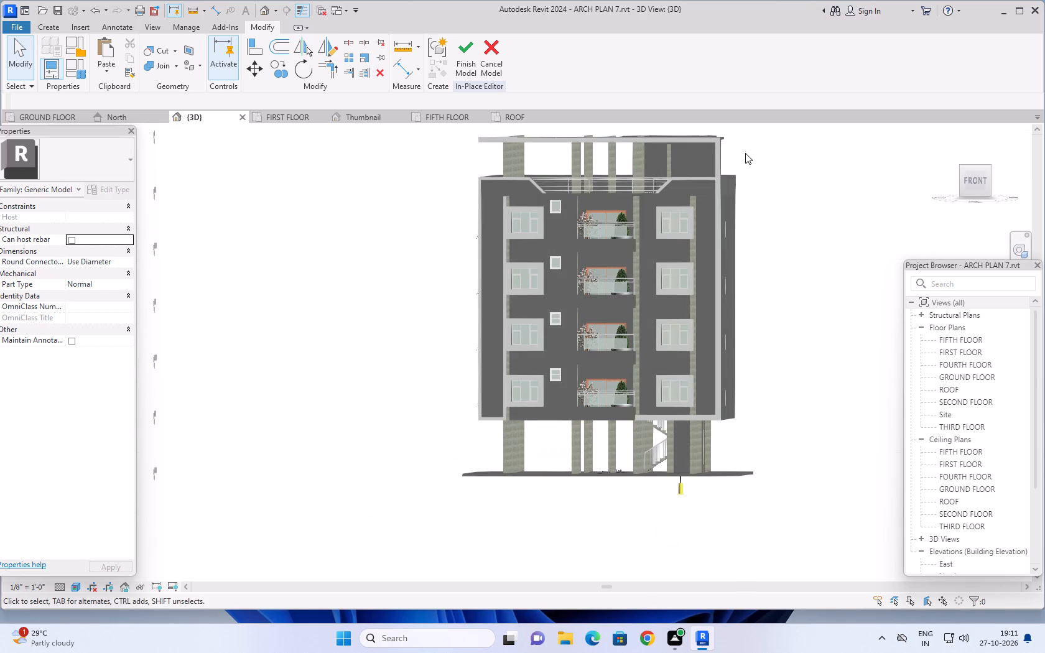
pyautogui.moveTo(745, 151); pyautogui.dragTo(748, 240, button='middle')
# Switch the 3D view to the straight front orientation and inspect the roof frame corner above the sloped parapet band.
pyautogui.click(972, 178)
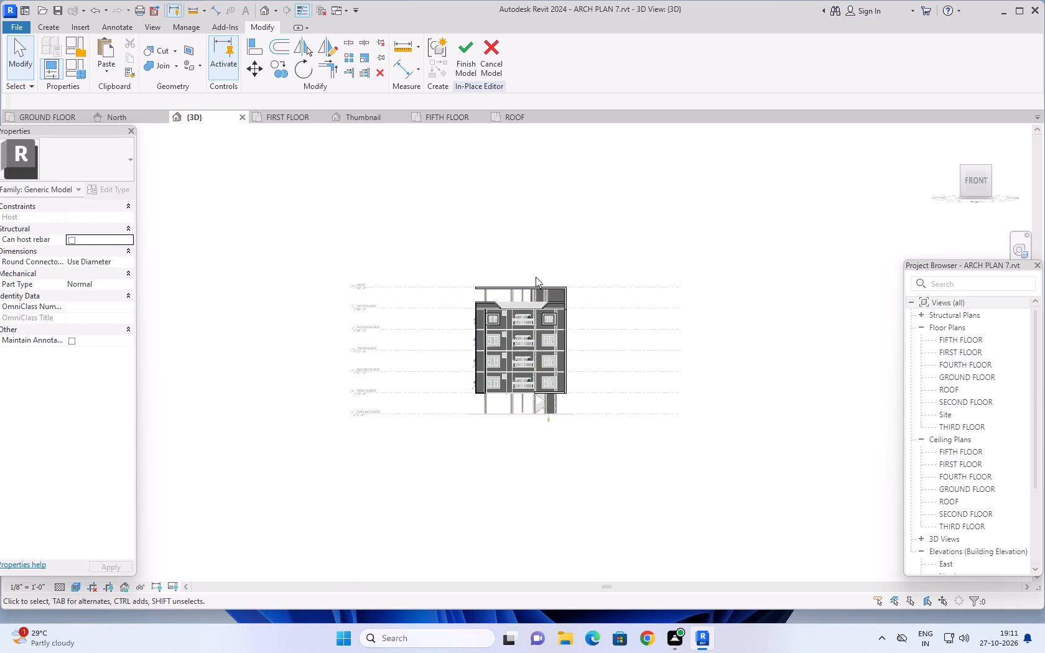
pyautogui.scroll(4, 537, 272)
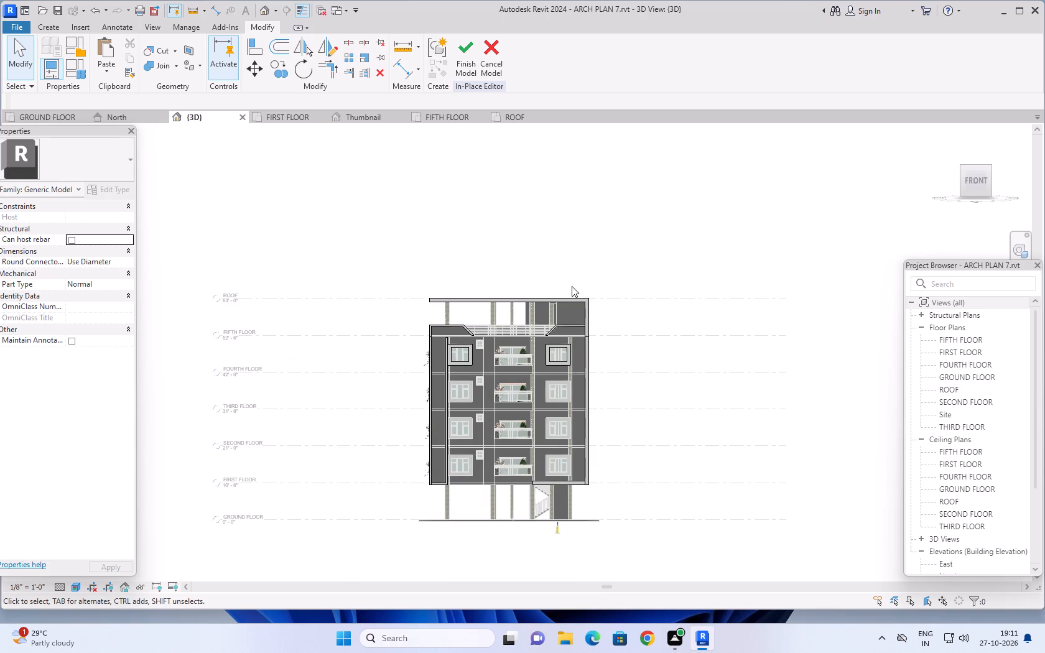
pyautogui.scroll(10, 569, 308)
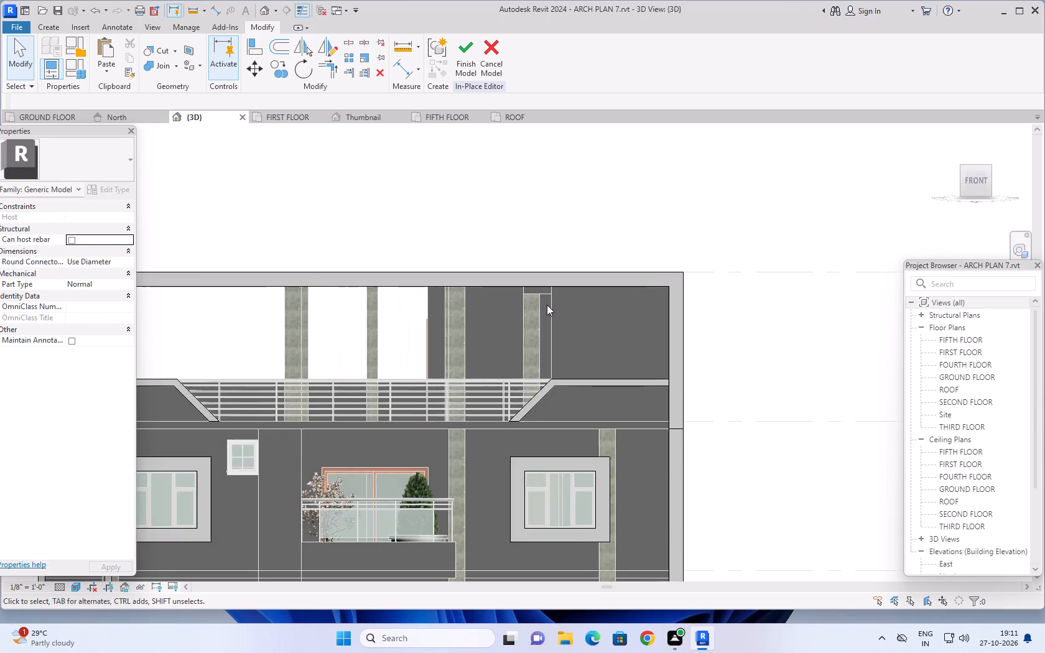
pyautogui.scroll(3, 547, 305)
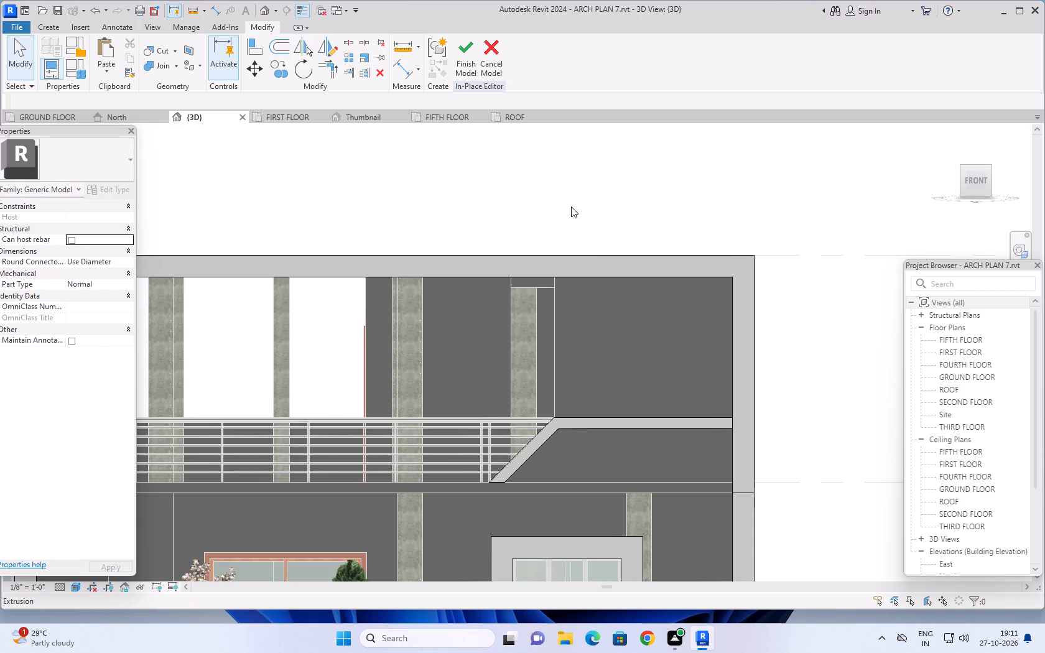
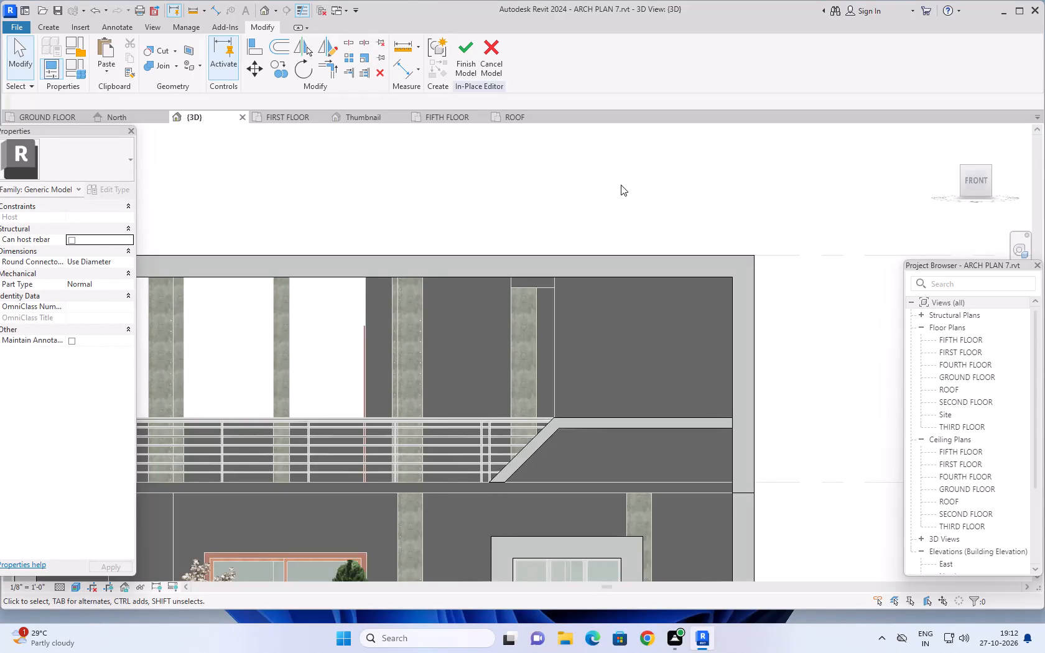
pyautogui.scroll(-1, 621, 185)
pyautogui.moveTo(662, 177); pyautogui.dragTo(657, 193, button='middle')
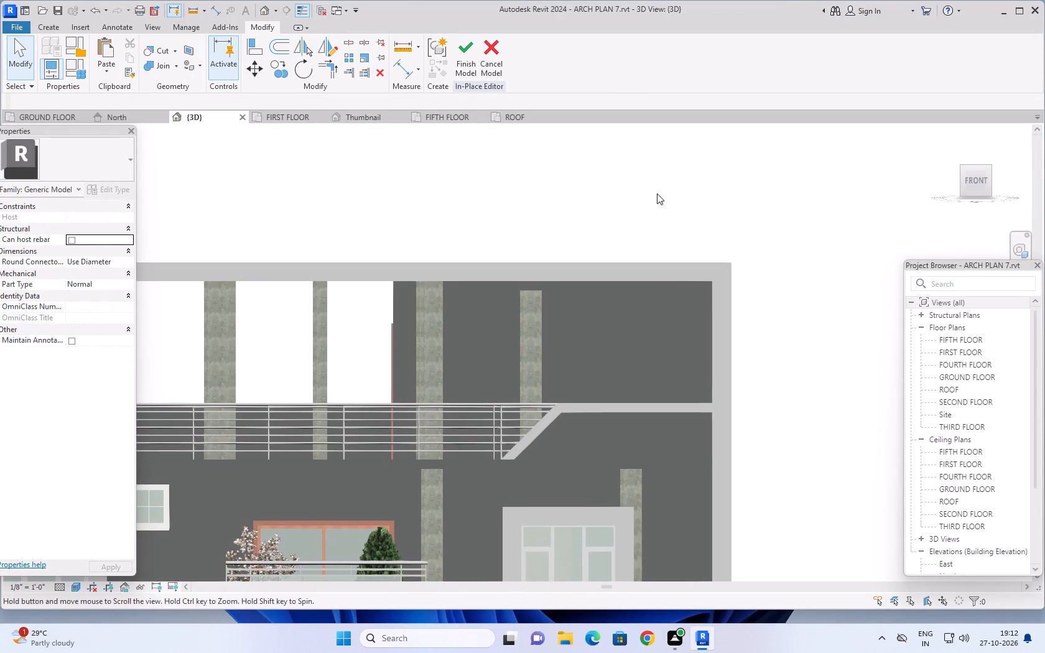
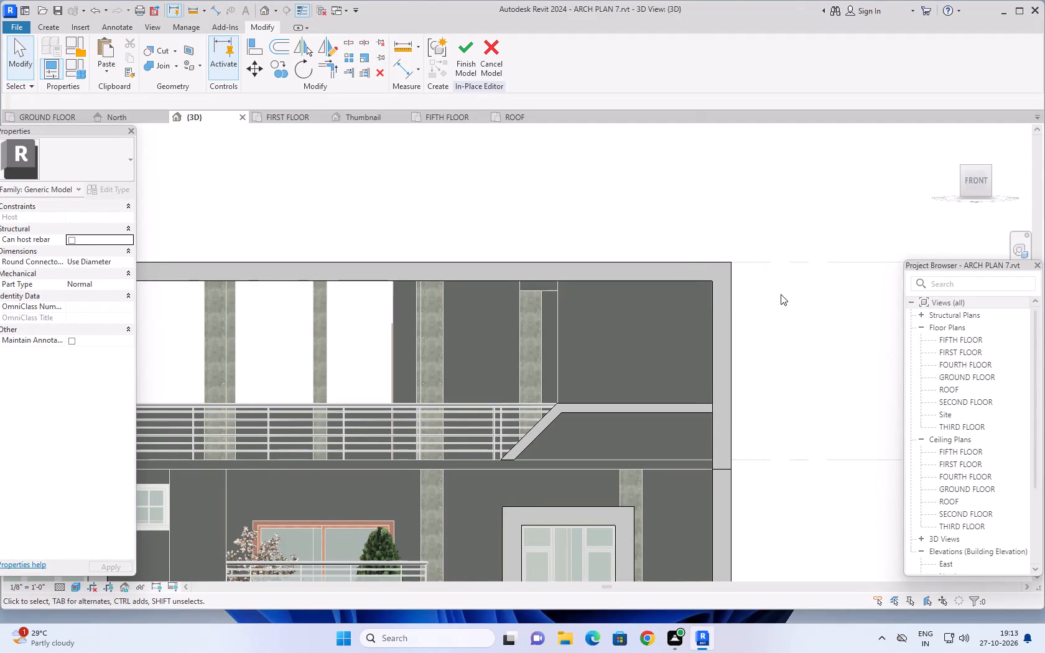
# Start a new extrusion in the in-place model with its work plane on the front face of the top-floor 6" wall.
pyautogui.scroll(-1, 787, 369)
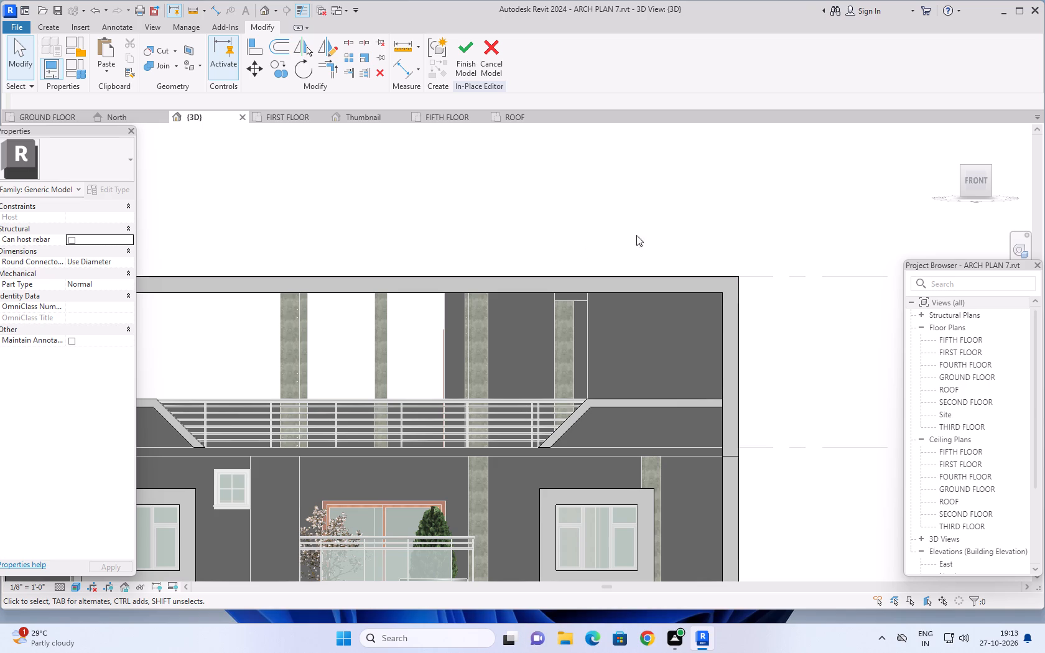
pyautogui.scroll(-1, 714, 218)
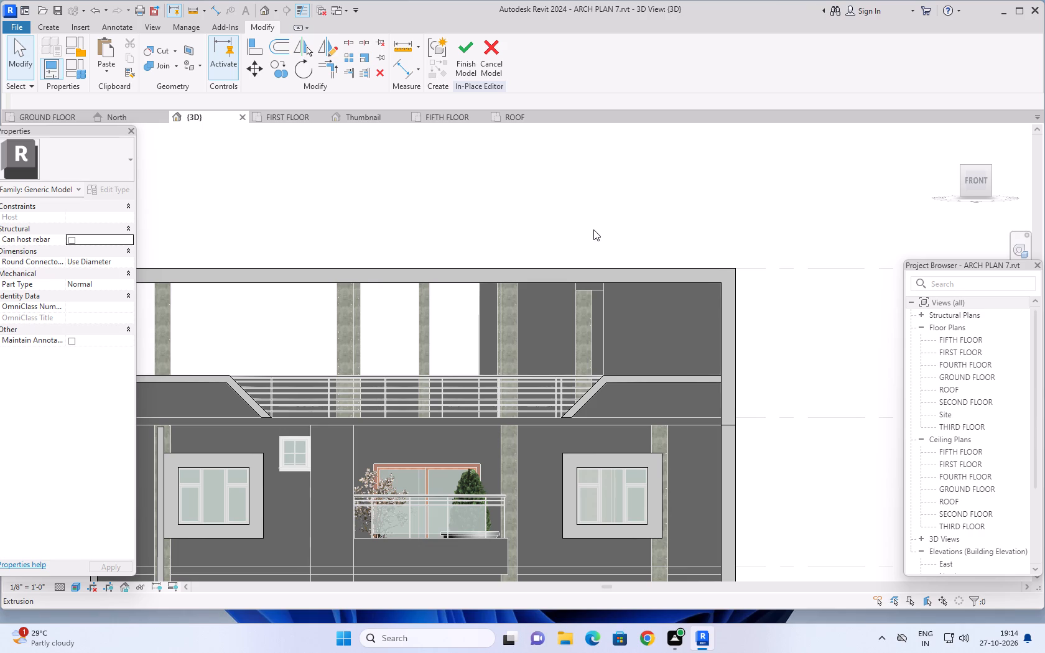
pyautogui.click(49, 29)
pyautogui.click(111, 43)
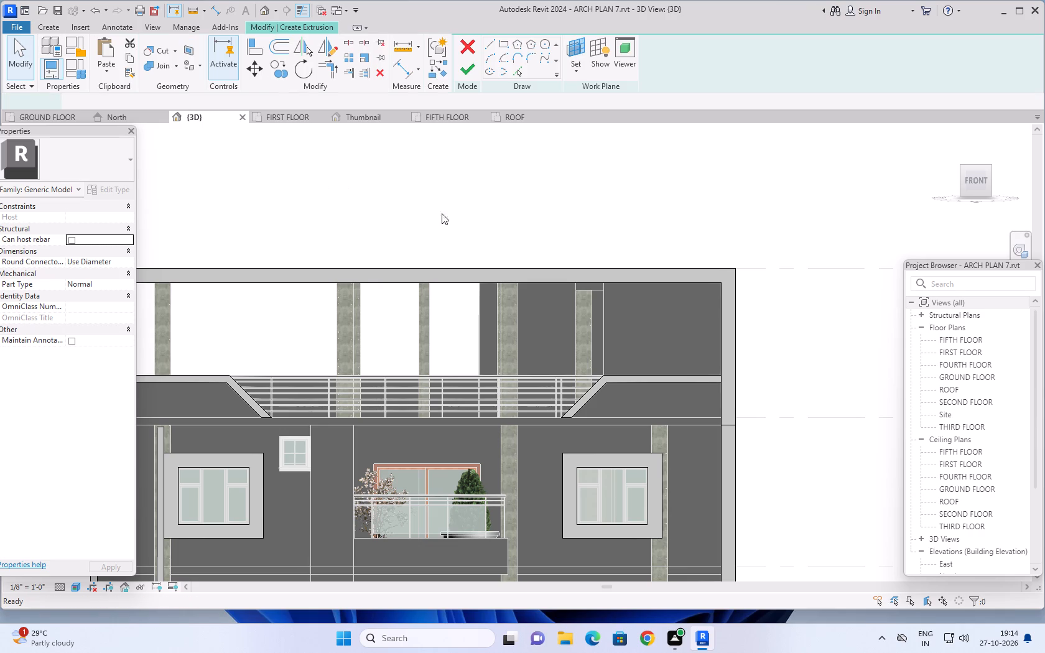
pyautogui.click(583, 70)
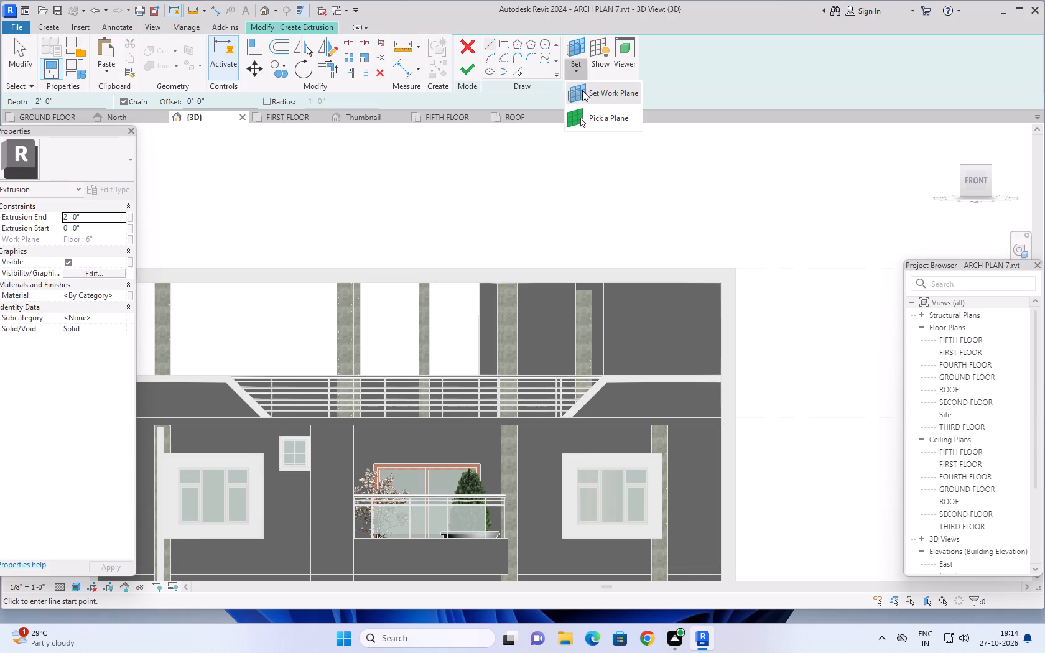
pyautogui.click(592, 119)
pyautogui.click(645, 330)
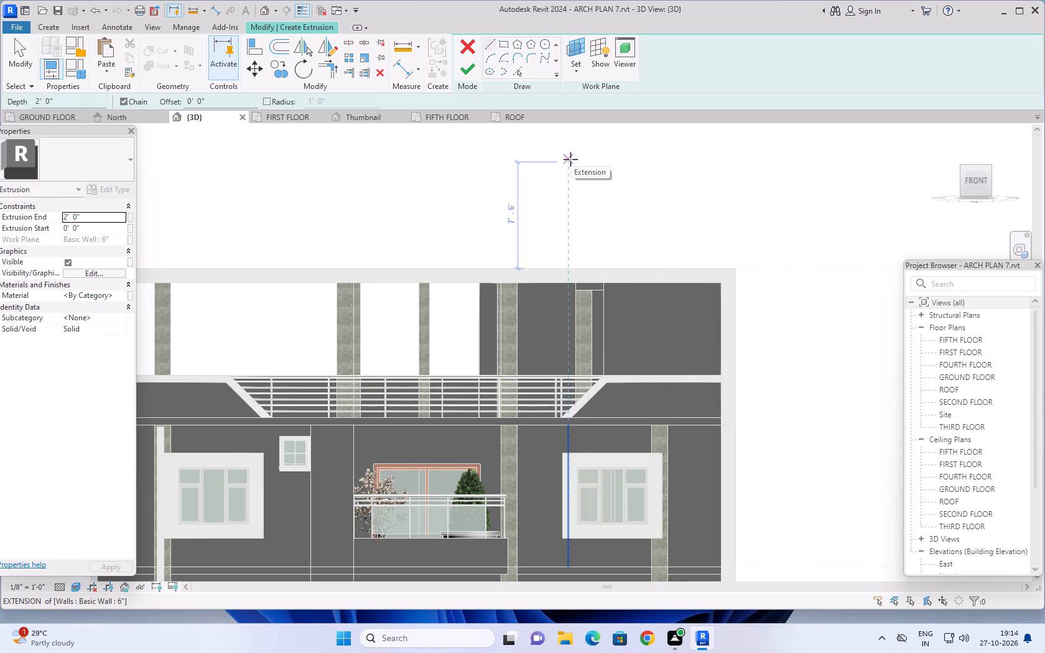
# Sketch a narrow vertical rectangle about 6.5" wide and 6' 6" tall along the top-floor wall's edge, between the roof and parapet bands.
pyautogui.keyDown('shift'); pyautogui.moveTo(570, 164); pyautogui.dragTo(547, 171, button='middle'); pyautogui.keyUp('shift')
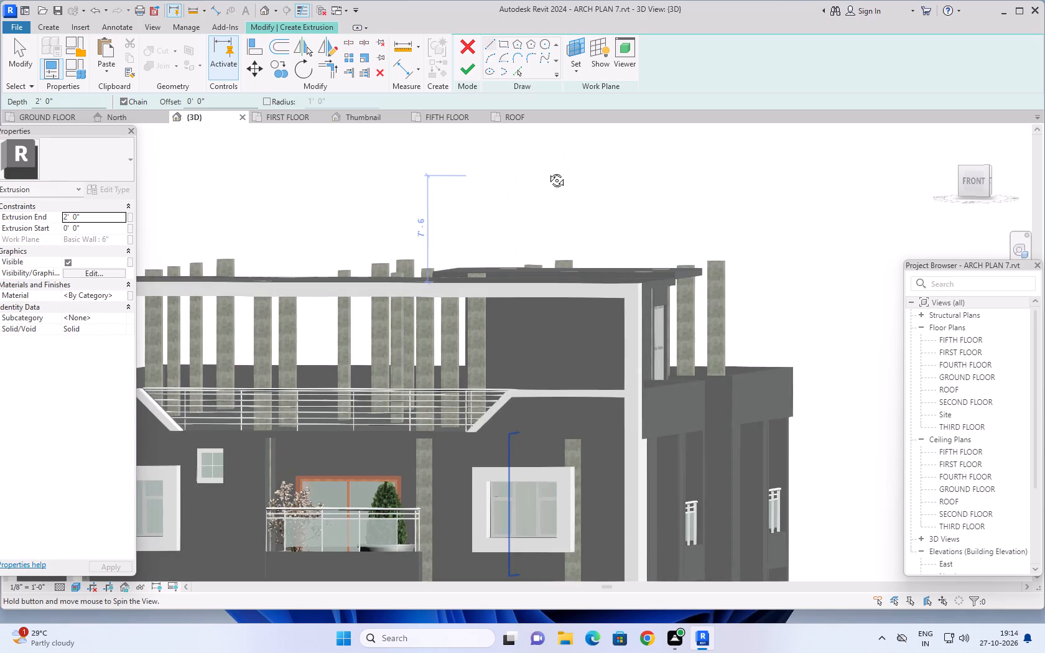
pyautogui.keyDown('shift'); pyautogui.moveTo(547, 171); pyautogui.dragTo(552, 175, button='middle'); pyautogui.keyUp('shift')
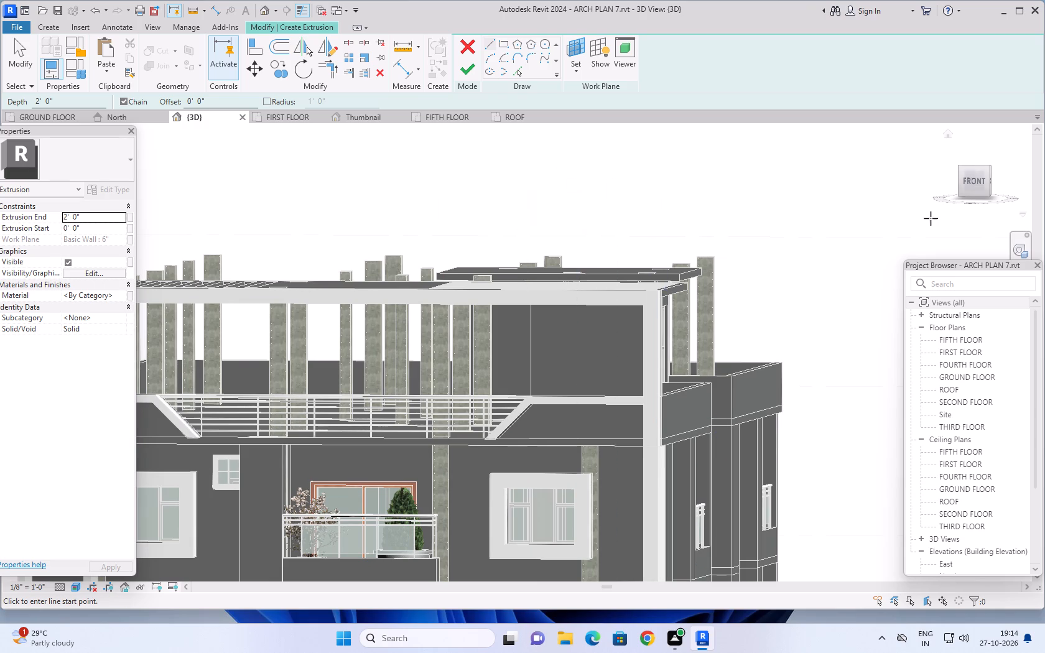
pyautogui.click(973, 182)
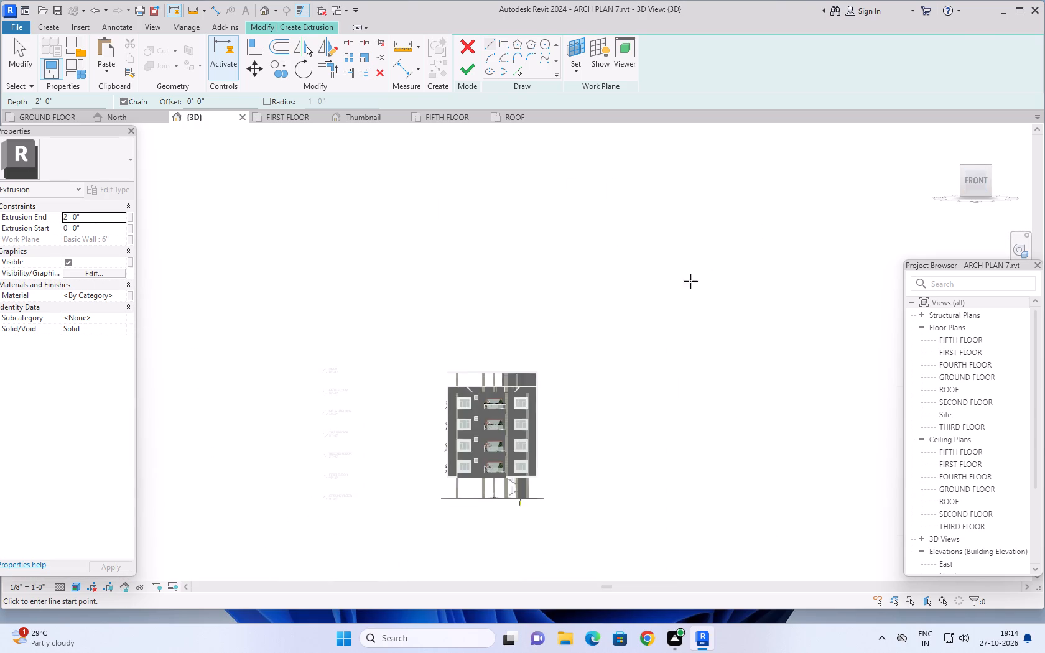
pyautogui.scroll(3, 549, 284)
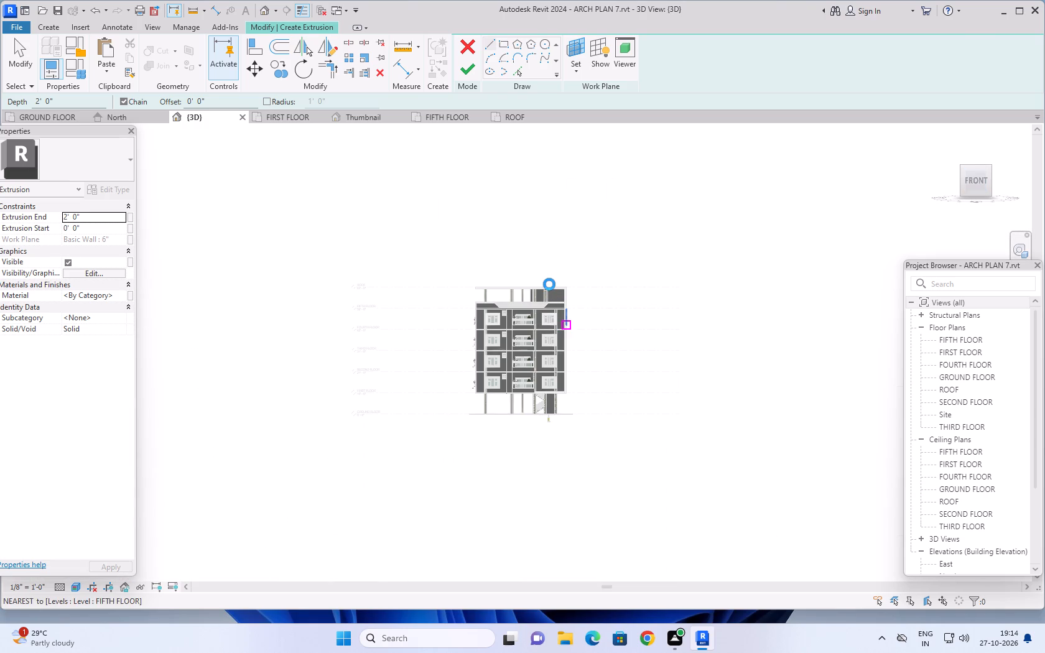
pyautogui.scroll(4, 560, 296)
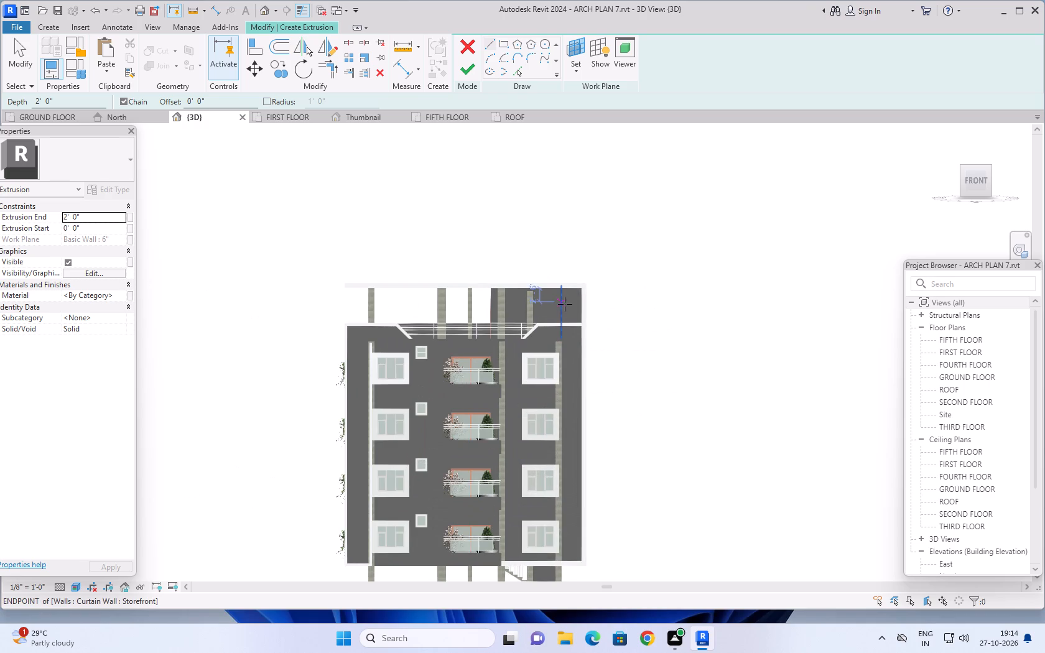
pyautogui.scroll(7, 565, 304)
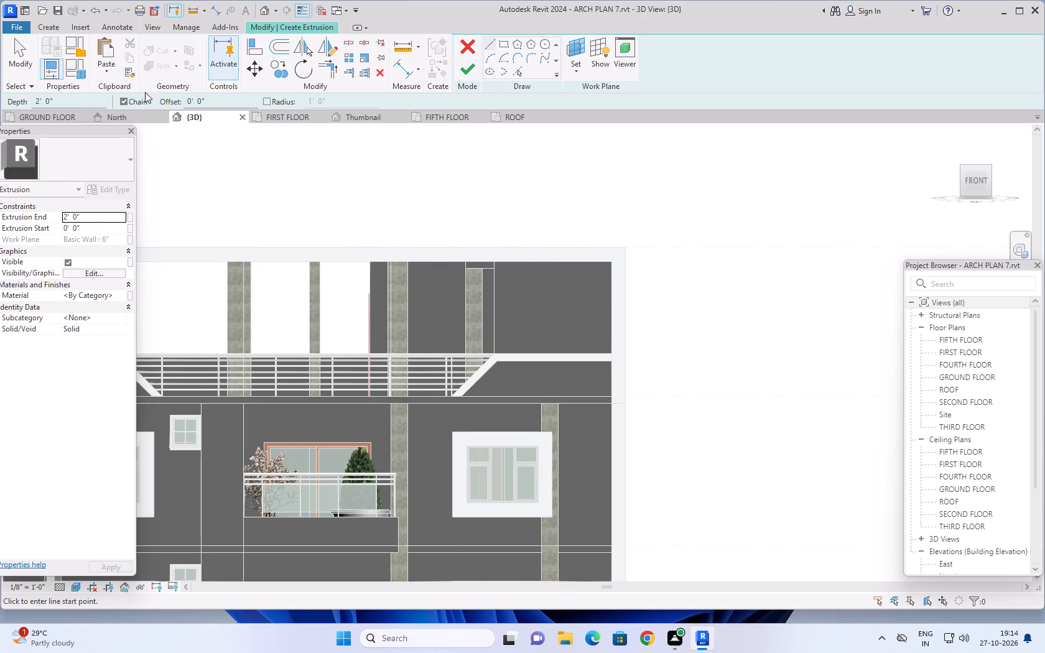
pyautogui.click(53, 27)
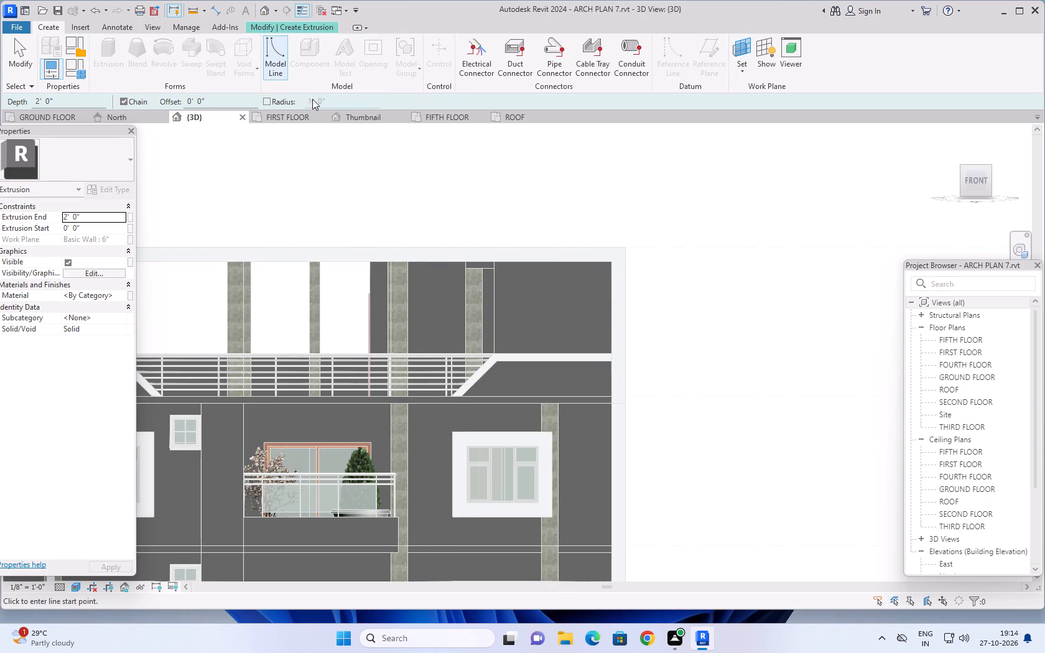
pyautogui.scroll(6, 498, 271)
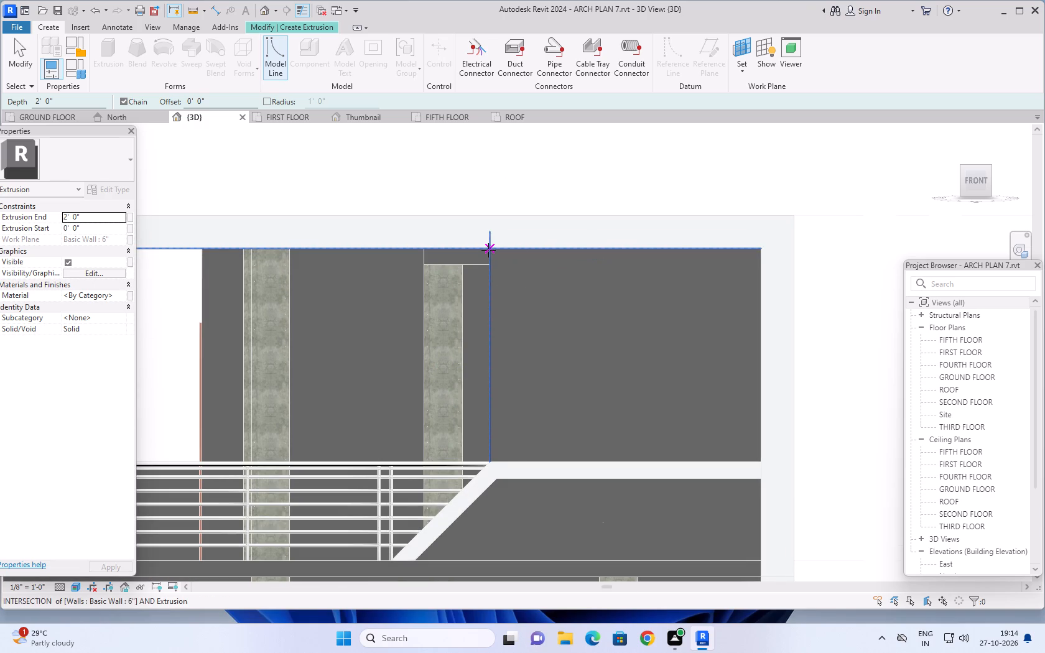
pyautogui.click(302, 29)
pyautogui.click(507, 40)
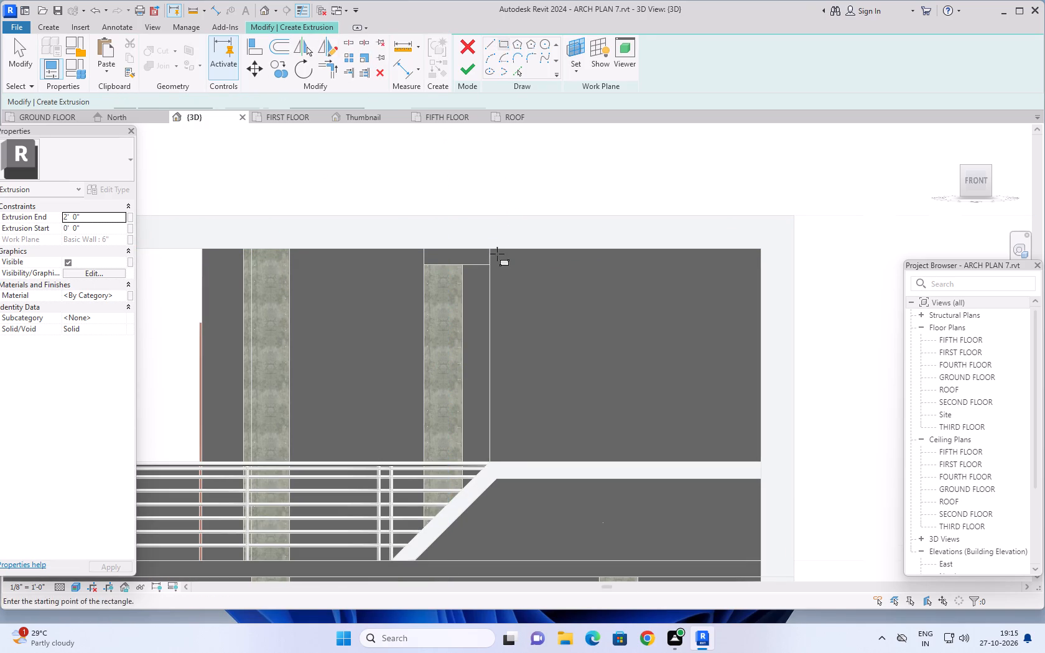
pyautogui.click(490, 249)
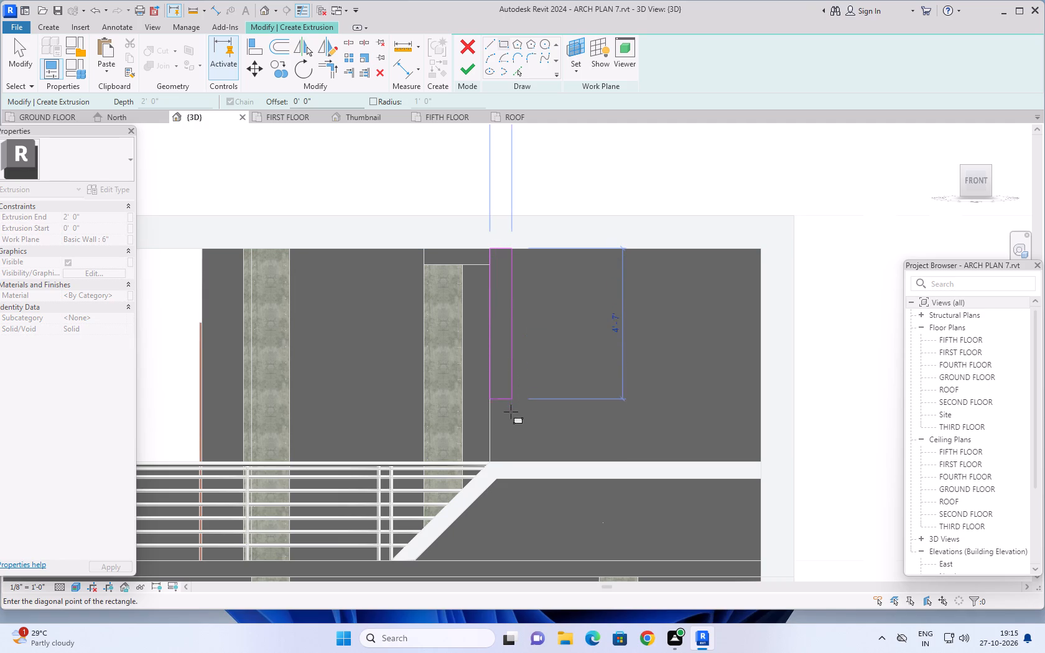
pyautogui.click(508, 461)
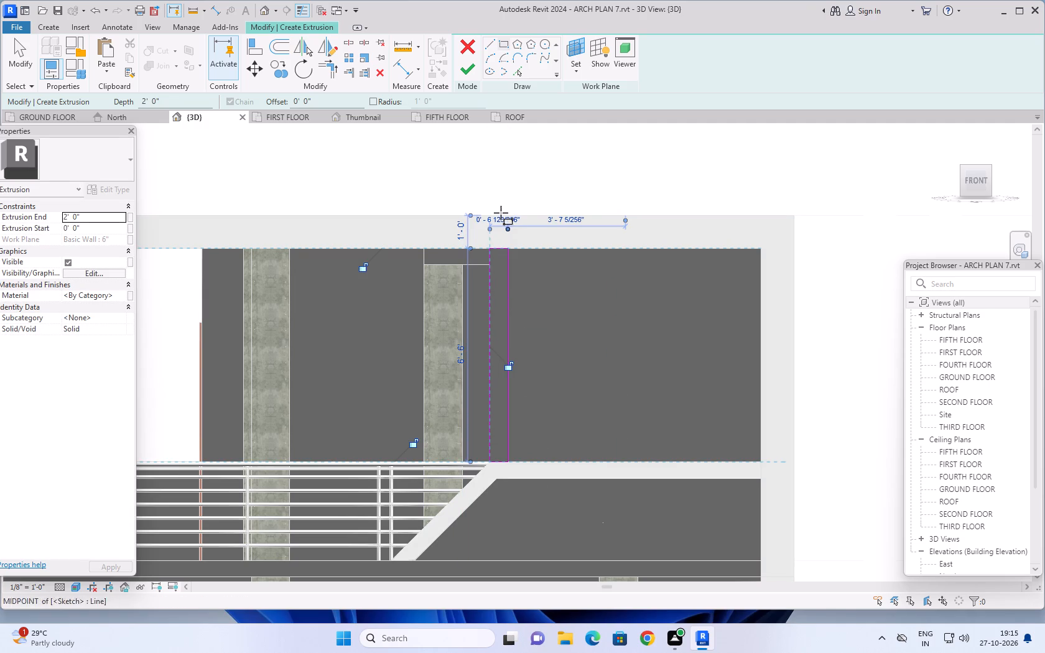
pyautogui.press('Escape')
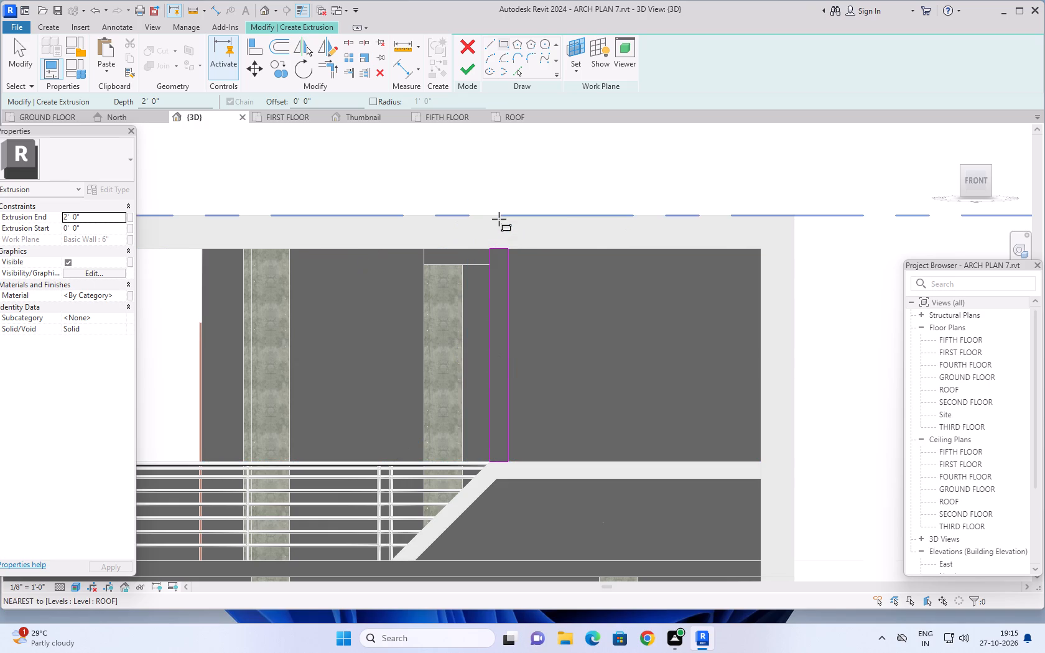
pyautogui.press('Escape')
pyautogui.press('Escape')
pyautogui.press('Escape')
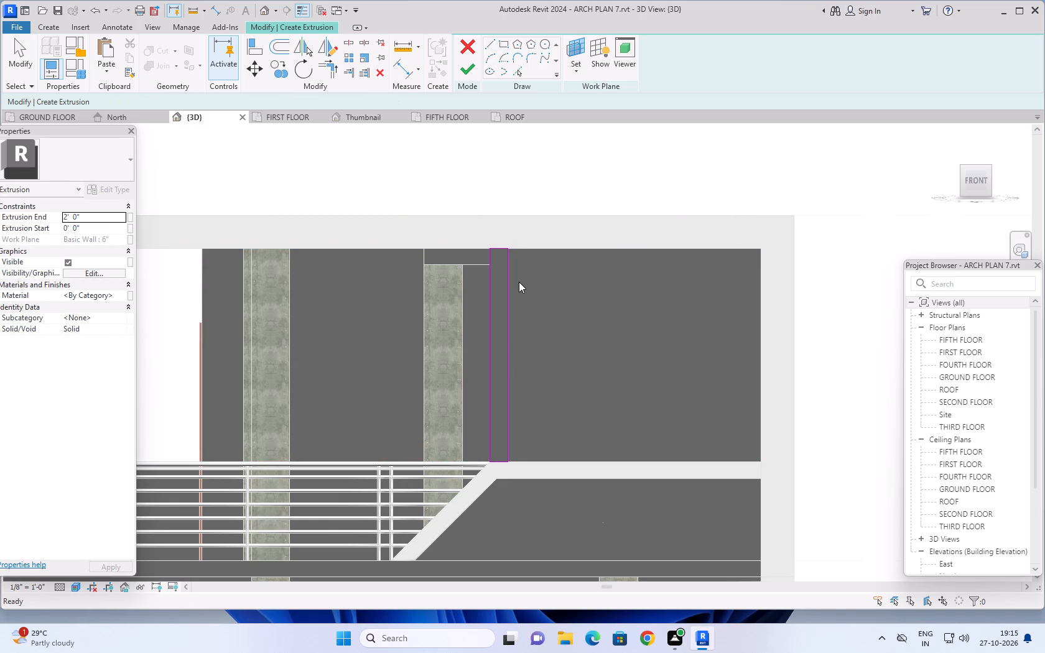
pyautogui.press('Escape')
# Set the rectangle's width to 6" and finish the extrusion at 2' 0" depth.
pyautogui.click(506, 308)
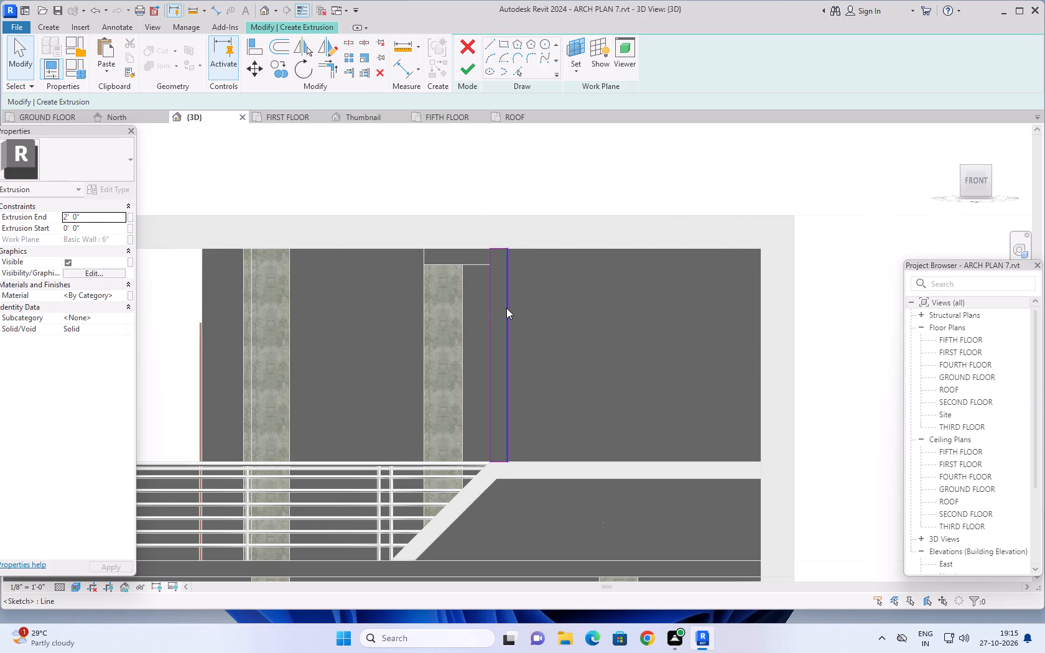
pyautogui.click(501, 219)
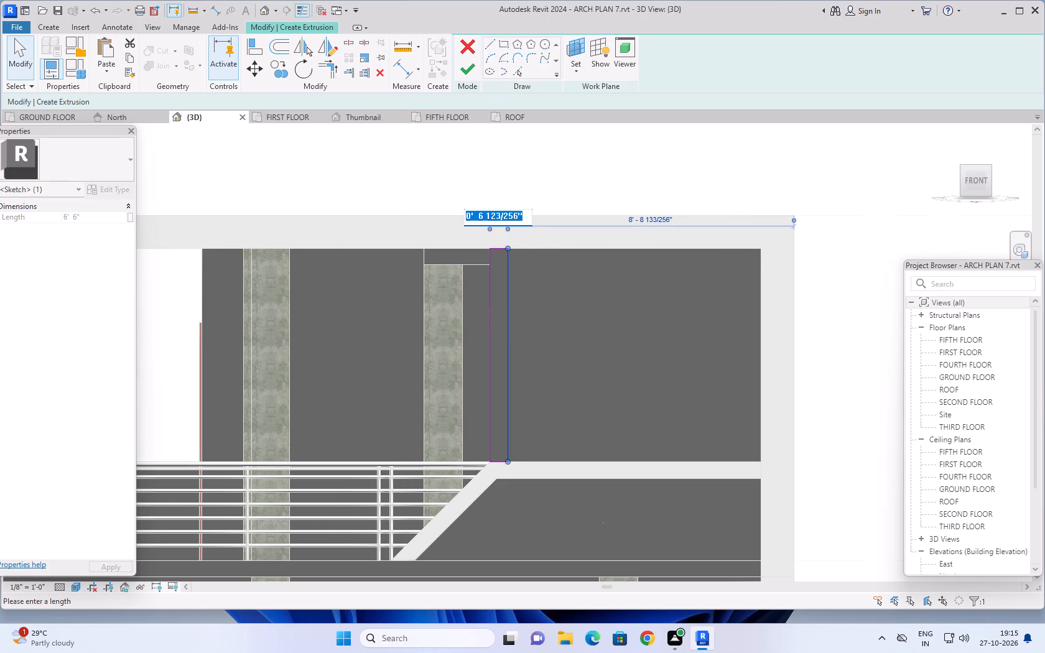
pyautogui.write('6"')
pyautogui.press('Return')
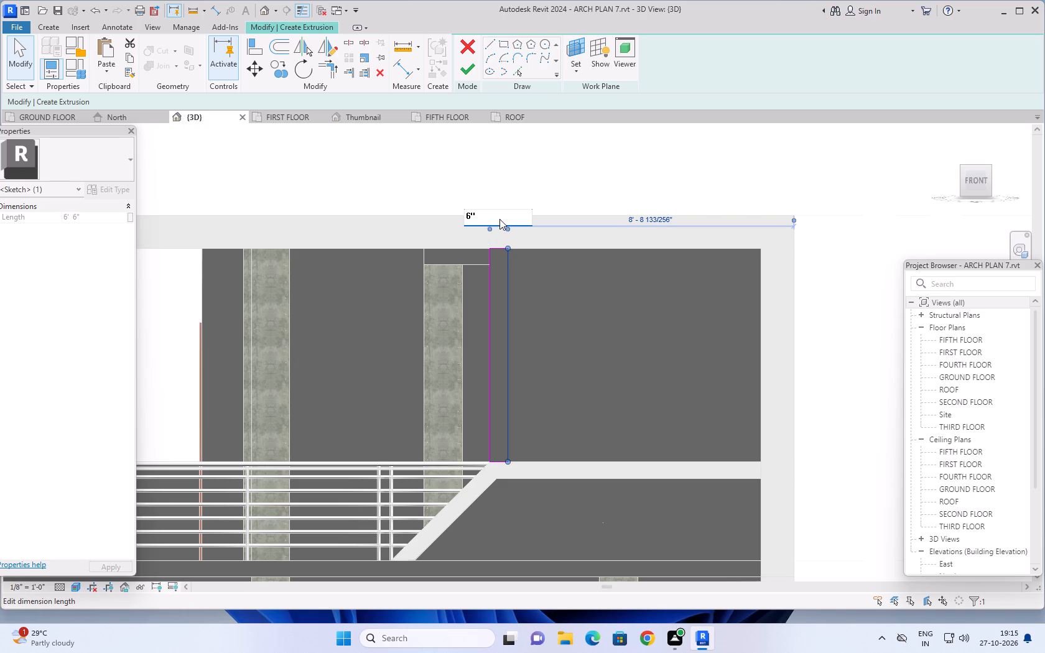
pyautogui.scroll(-3, 533, 312)
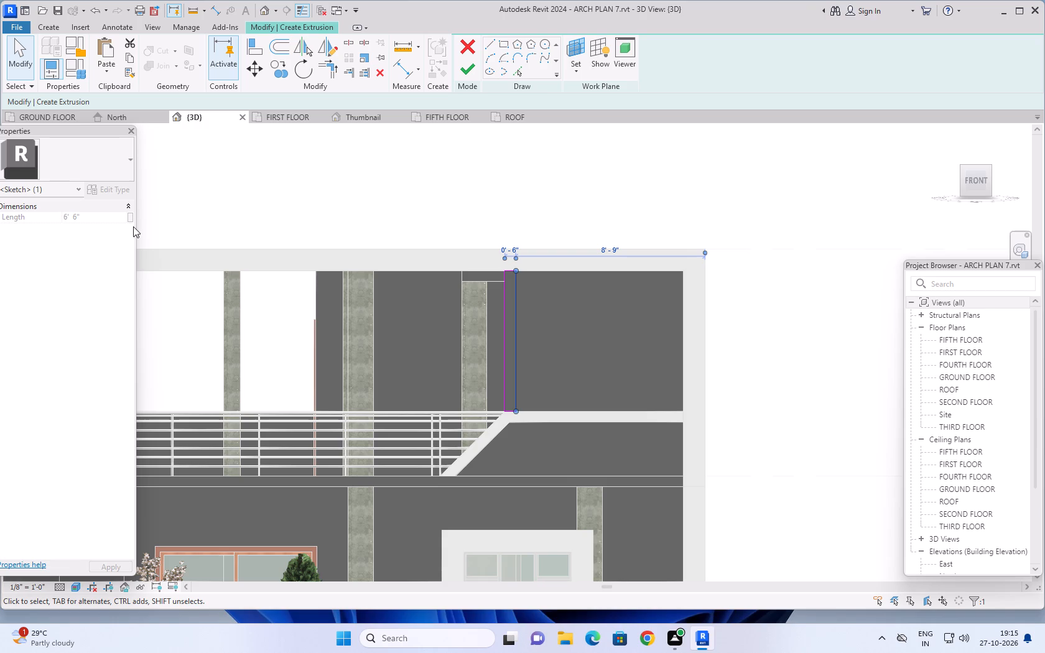
pyautogui.click(467, 66)
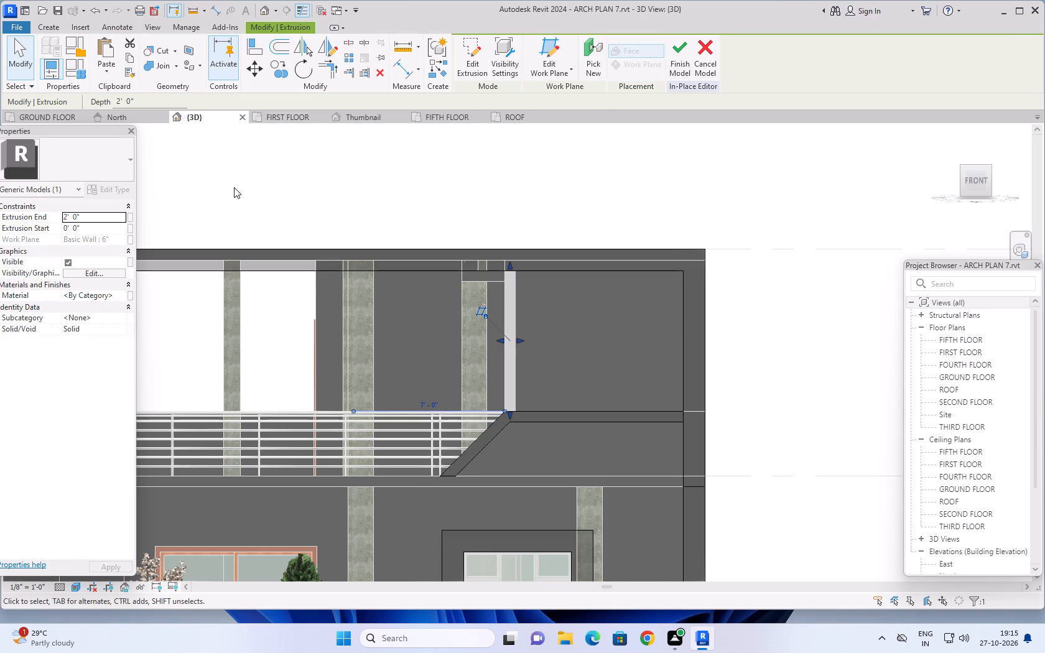
# Deselect the new vertical strip and finish the in-place facade model.
pyautogui.scroll(-1, 489, 167)
pyautogui.scroll(-2, 587, 172)
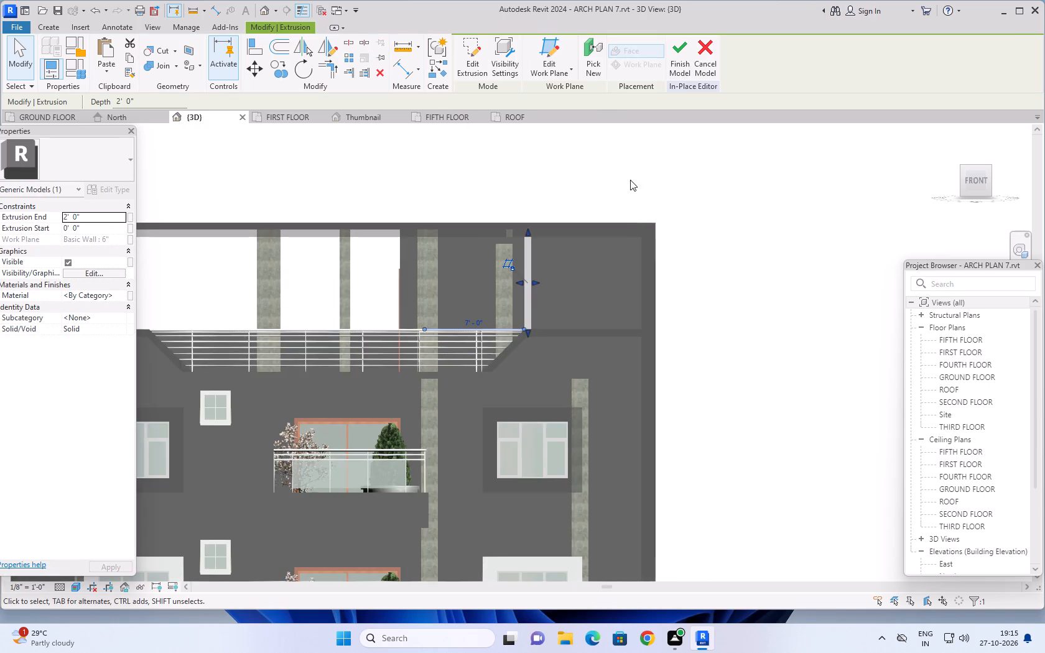
pyautogui.click(678, 185)
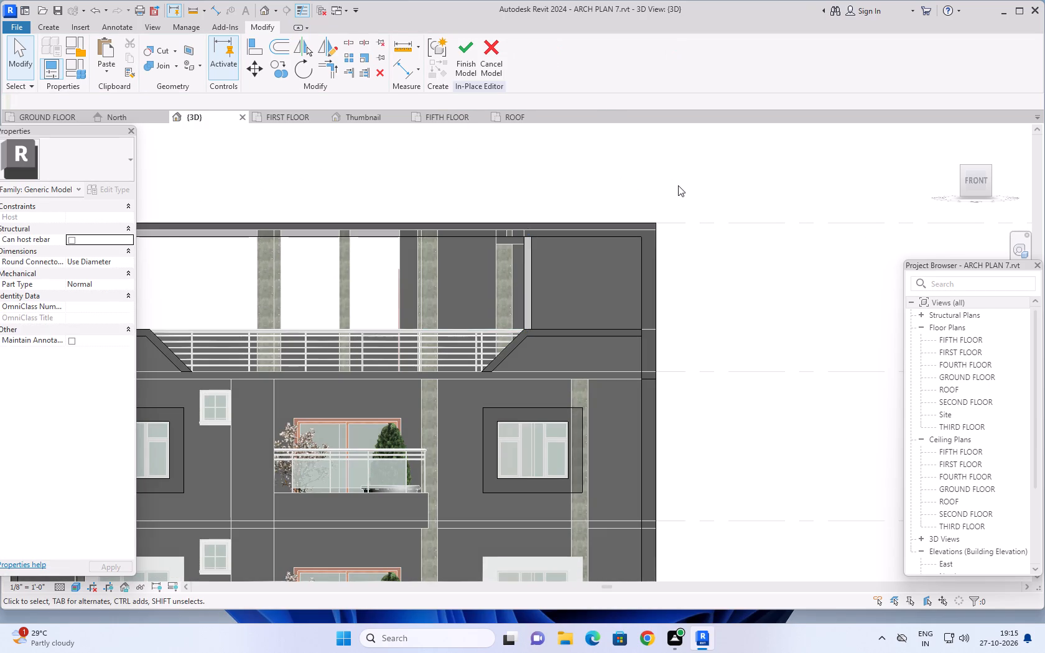
pyautogui.scroll(-1, 627, 183)
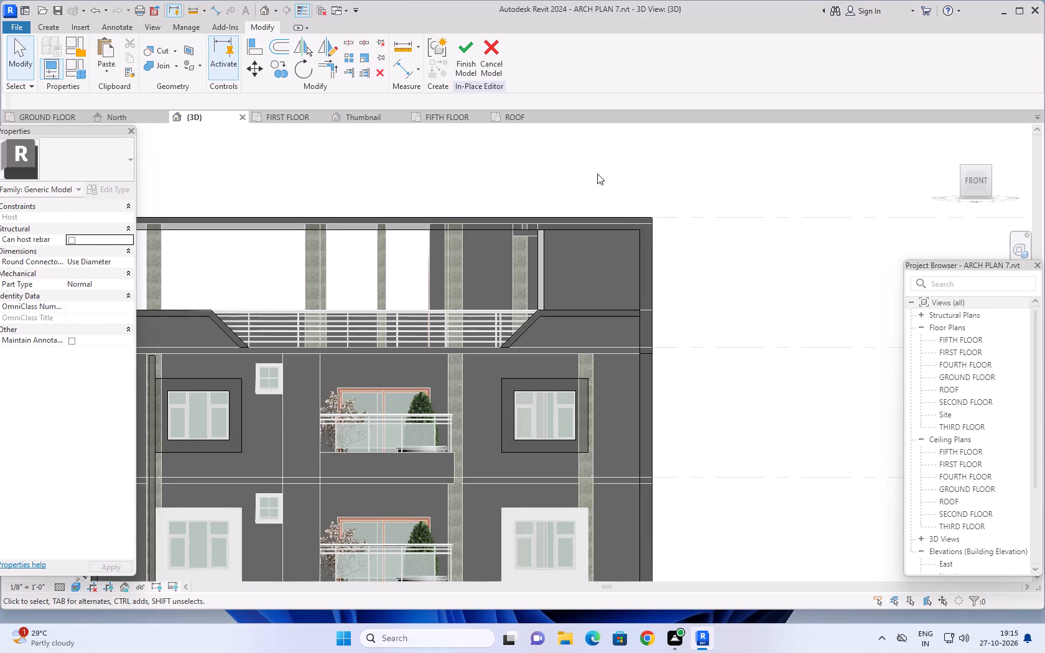
pyautogui.click(464, 53)
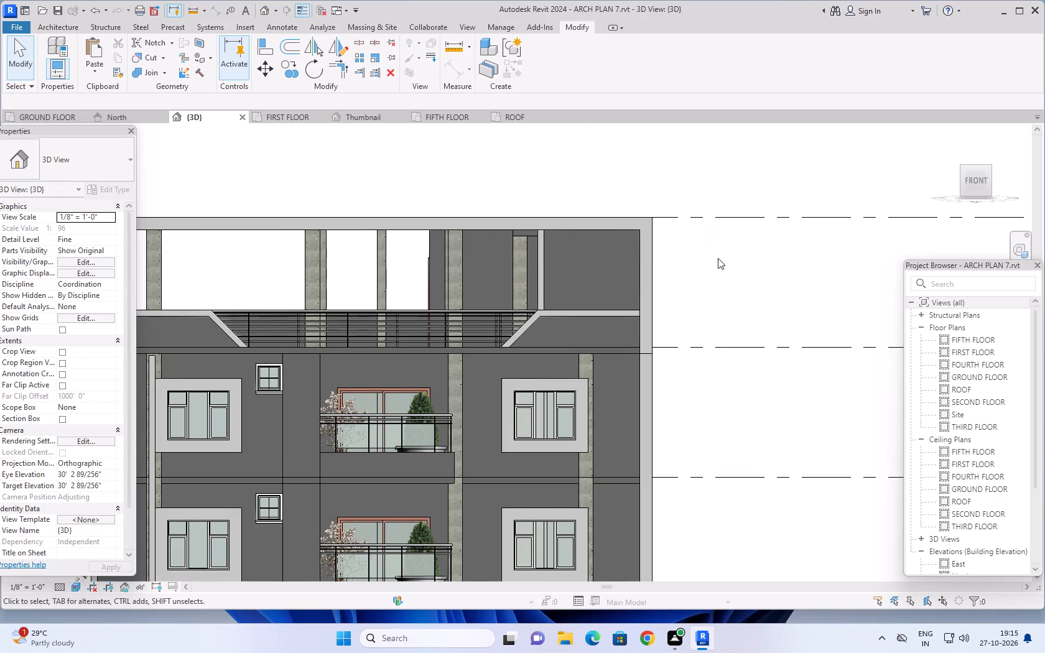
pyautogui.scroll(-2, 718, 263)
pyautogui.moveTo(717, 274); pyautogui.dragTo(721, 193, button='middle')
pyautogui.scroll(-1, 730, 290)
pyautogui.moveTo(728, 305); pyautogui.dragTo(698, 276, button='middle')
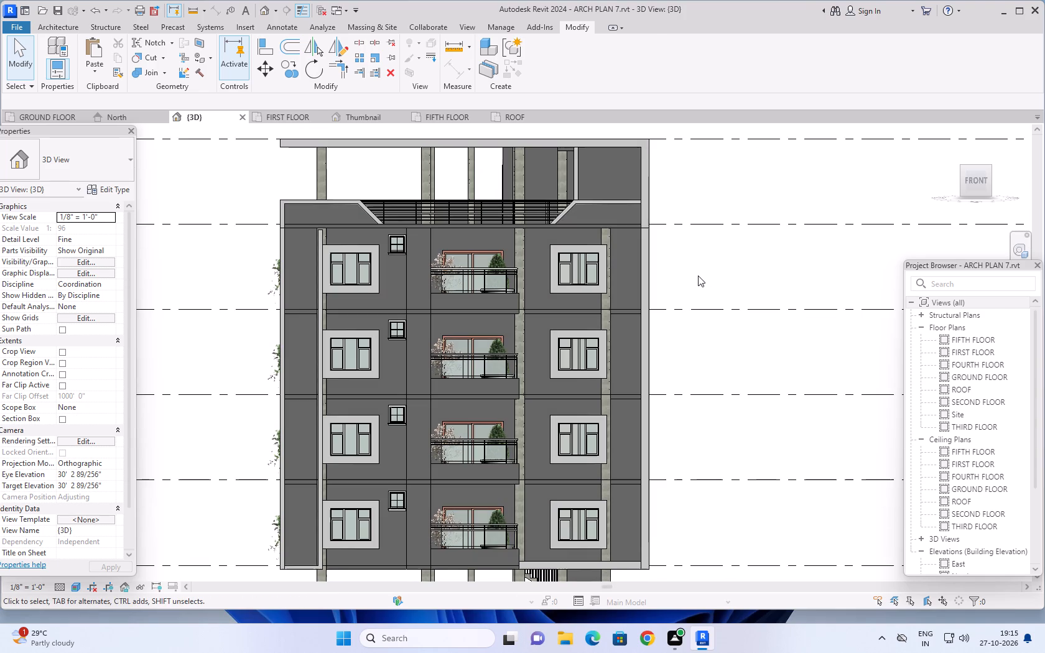
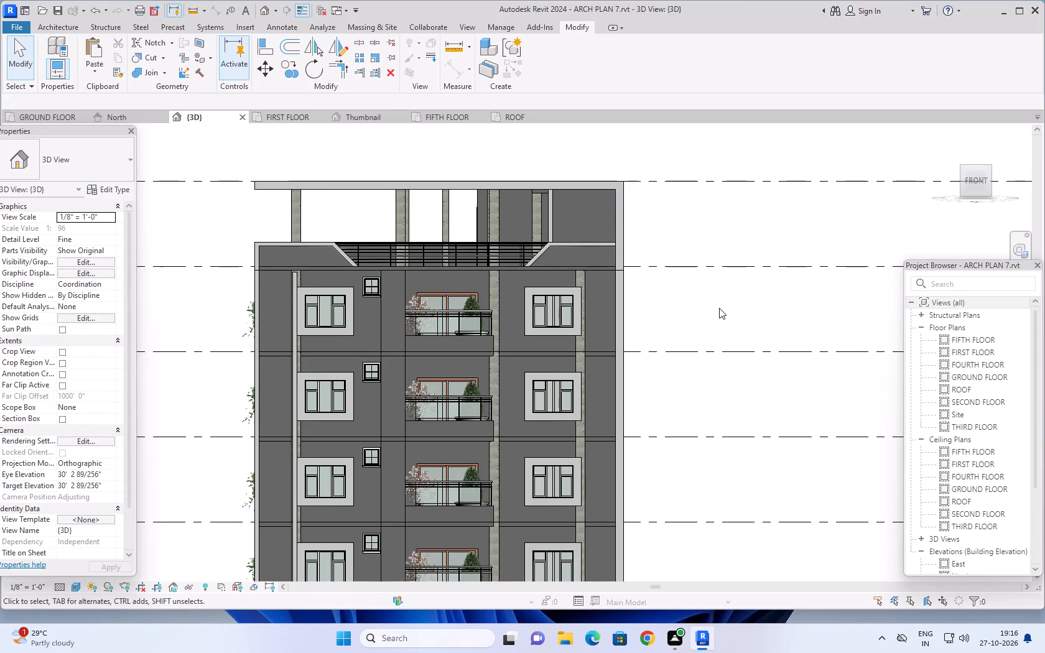
# Examine the finished facade frame from several angles around the building's front, from the roof band down to the base.
pyautogui.moveTo(773, 302); pyautogui.dragTo(743, 301, button='middle')
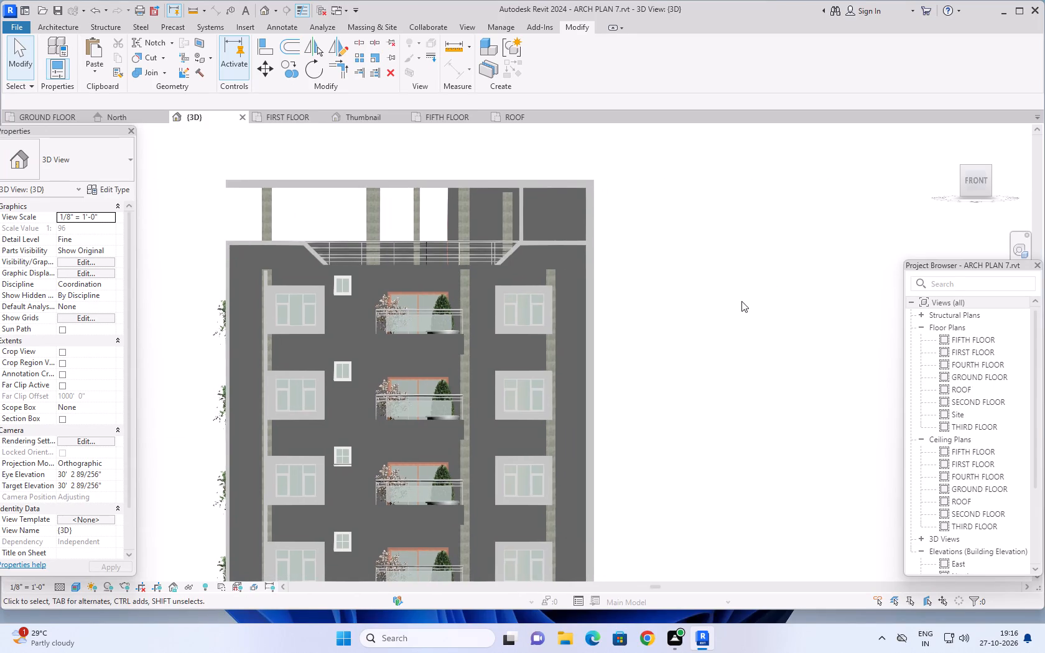
pyautogui.moveTo(722, 310); pyautogui.dragTo(732, 282, button='middle')
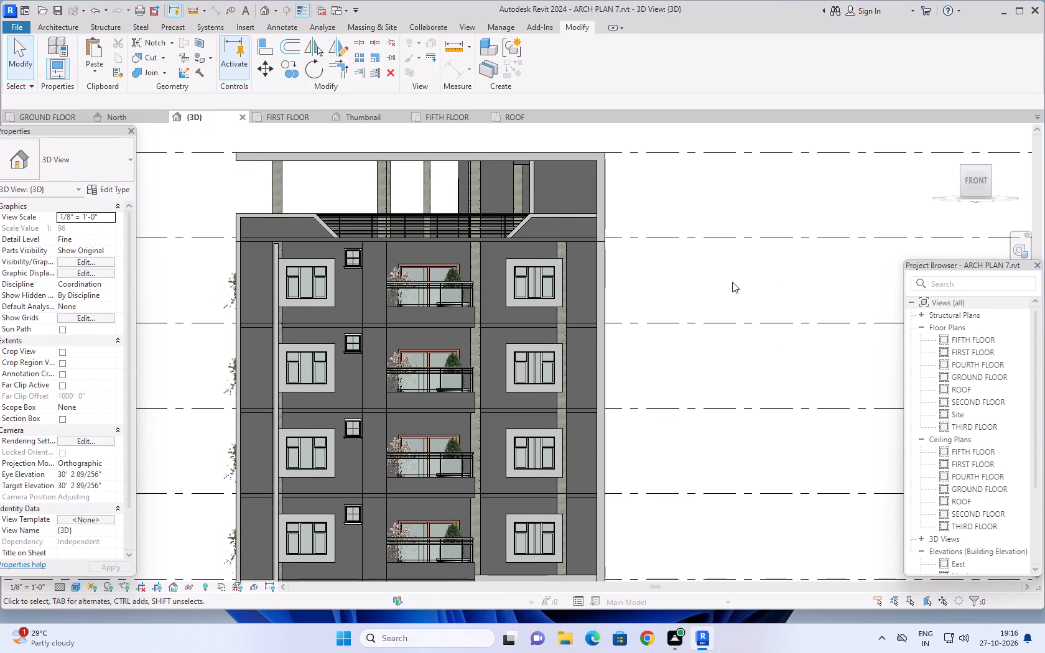
pyautogui.moveTo(723, 287); pyautogui.dragTo(717, 304, button='middle')
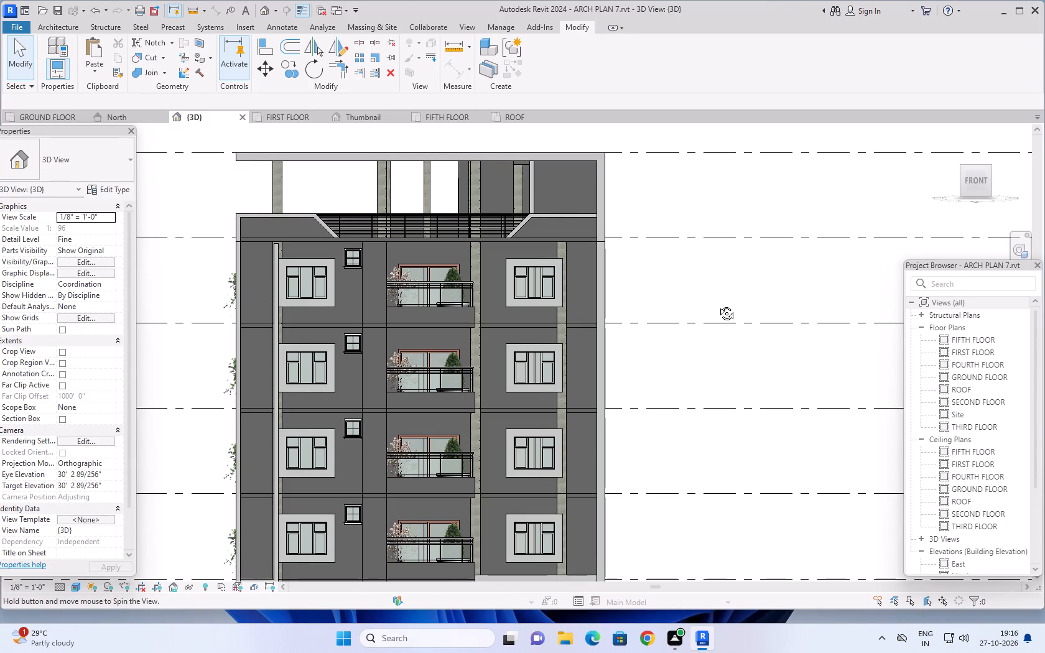
pyautogui.moveTo(717, 304); pyautogui.dragTo(727, 310, button='middle')
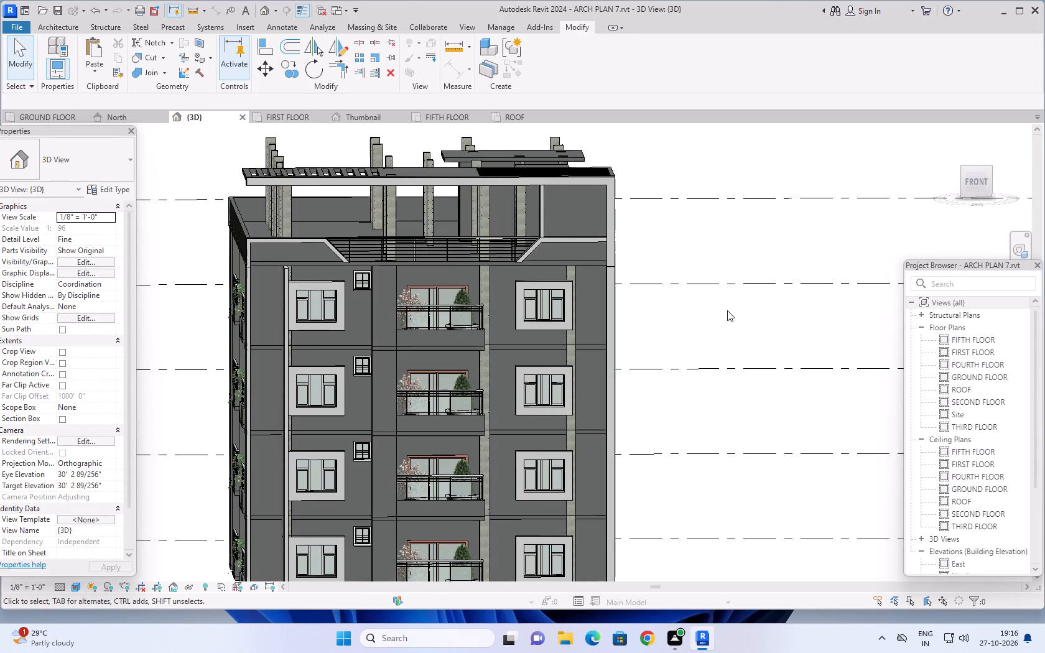
pyautogui.moveTo(725, 323); pyautogui.dragTo(743, 302, button='middle')
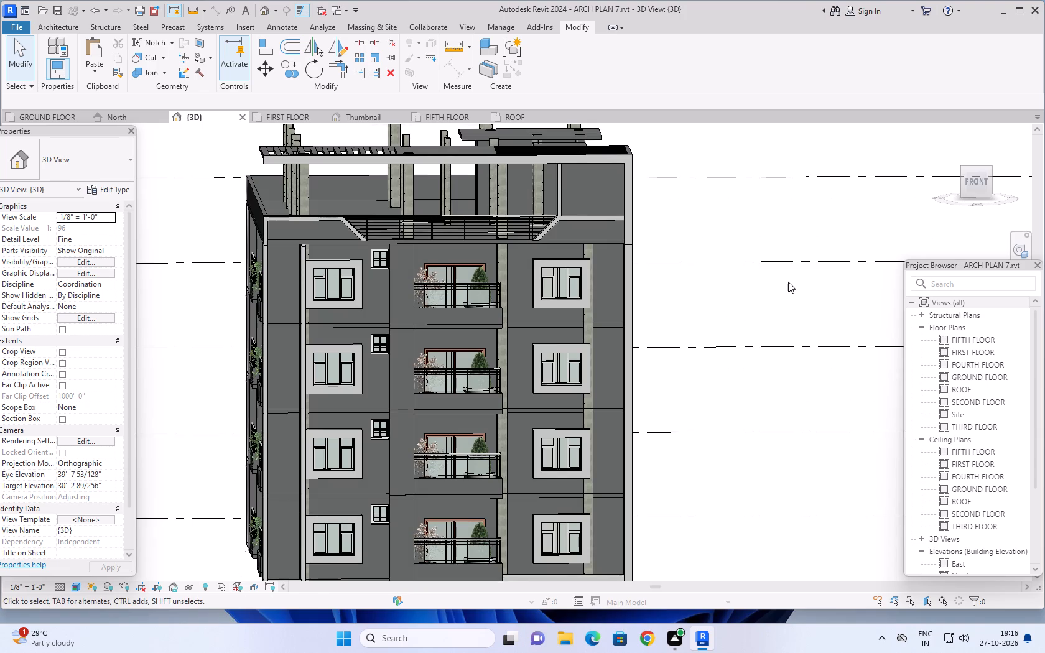
pyautogui.keyDown('shift'); pyautogui.moveTo(741, 299); pyautogui.dragTo(718, 305, button='middle'); pyautogui.keyUp('shift')
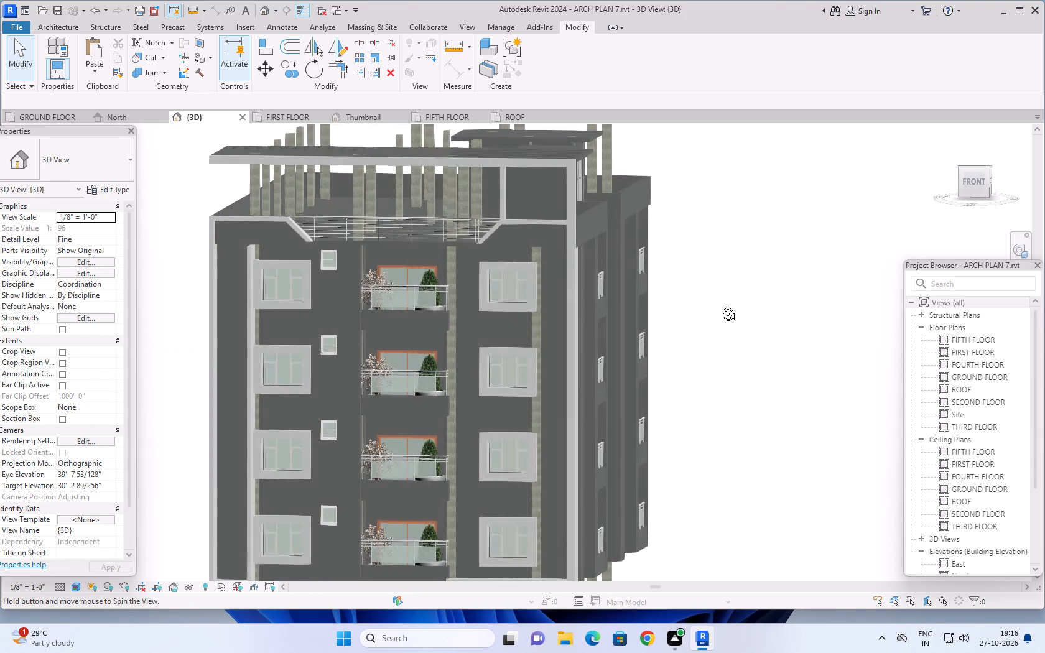
pyautogui.keyDown('shift'); pyautogui.moveTo(718, 305); pyautogui.dragTo(736, 302, button='middle'); pyautogui.keyUp('shift')
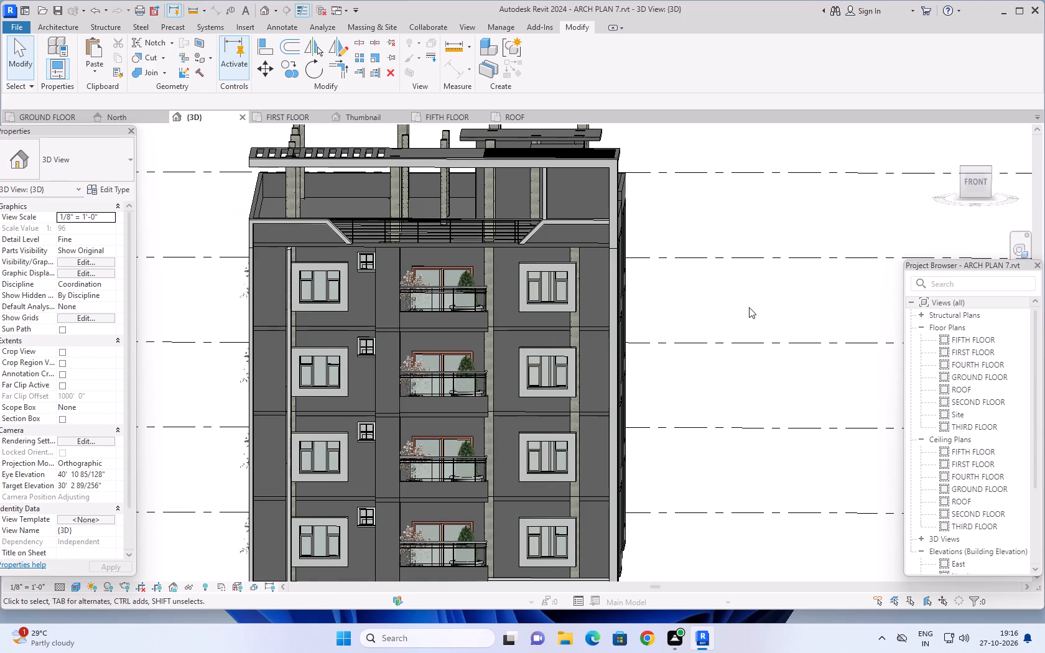
pyautogui.moveTo(749, 307); pyautogui.dragTo(750, 295, button='middle')
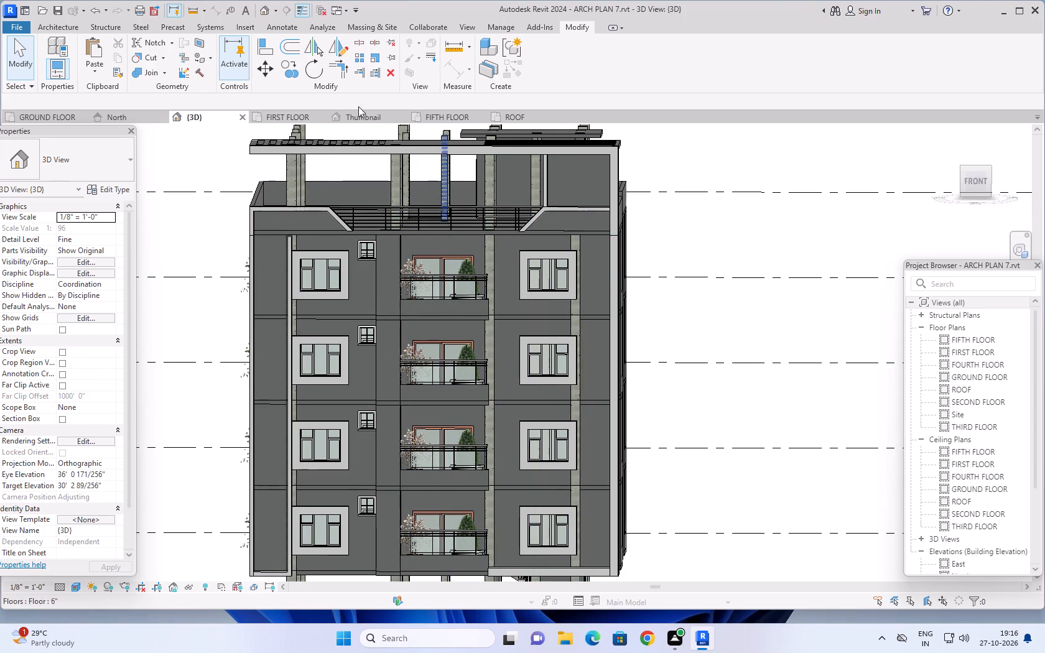
pyautogui.click(65, 26)
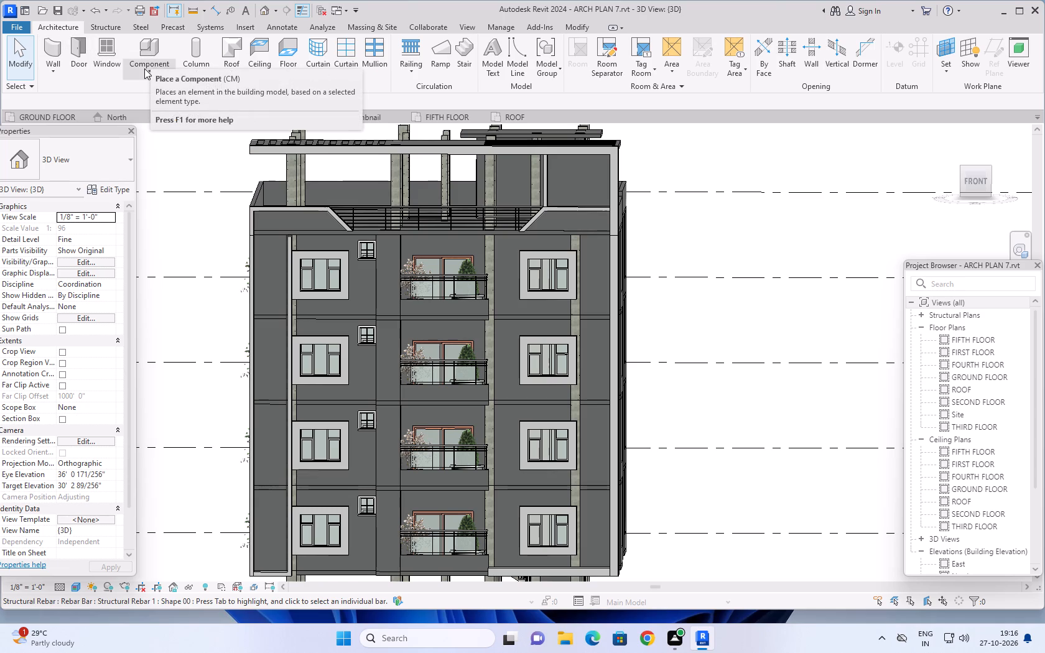
pyautogui.click(51, 25)
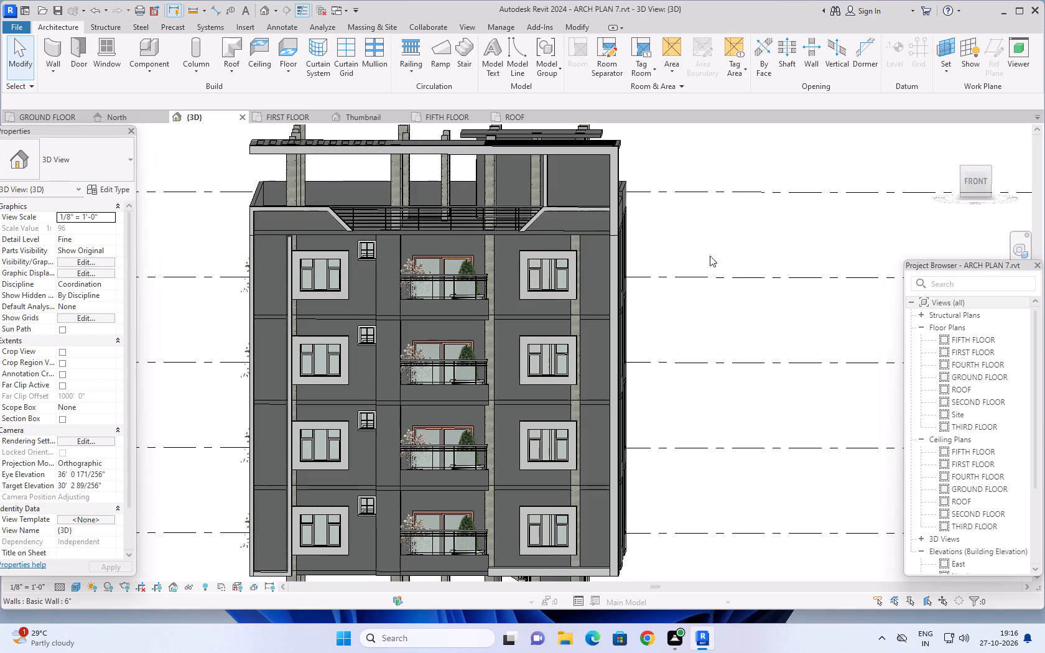
pyautogui.press('Escape')
pyautogui.press('Escape')
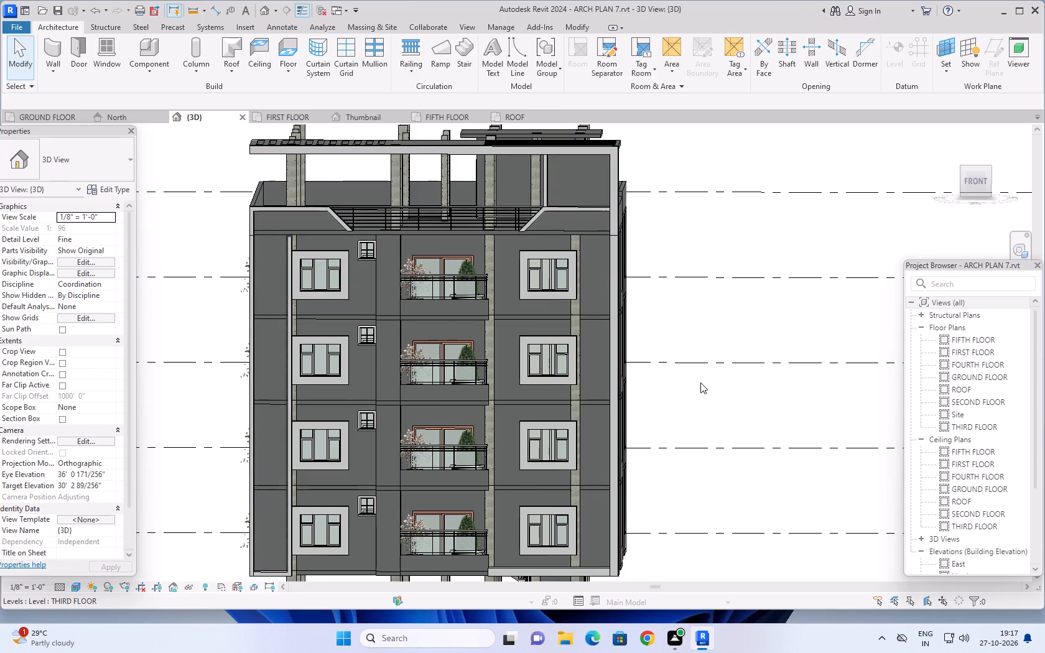
pyautogui.keyDown('shift'); pyautogui.moveTo(704, 384); pyautogui.dragTo(756, 333, button='middle'); pyautogui.keyUp('shift')
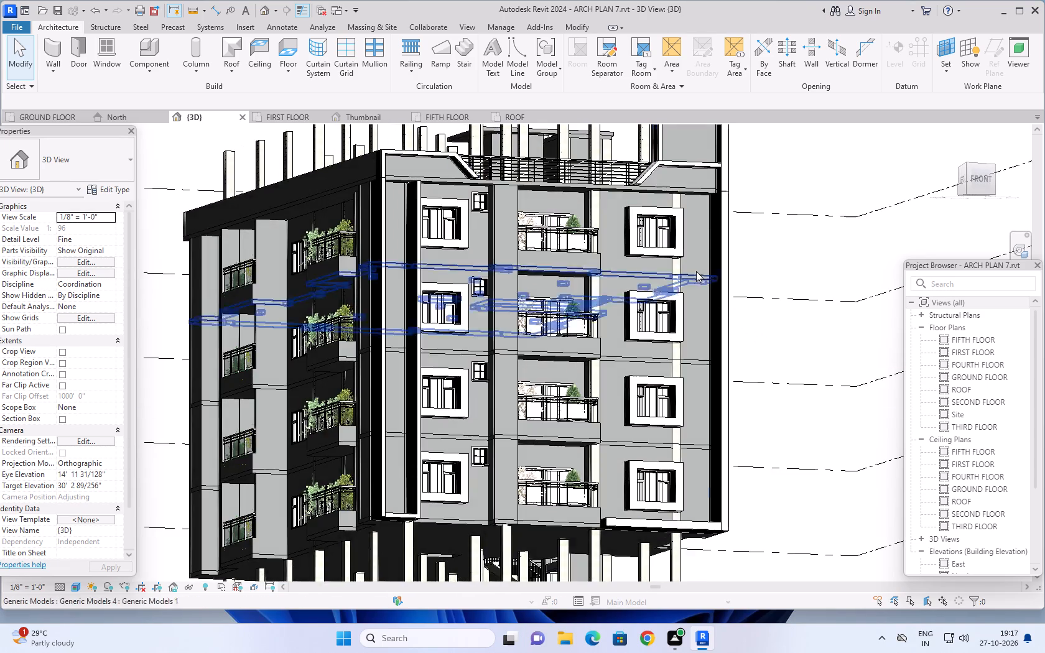
pyautogui.scroll(4, 699, 248)
pyautogui.moveTo(782, 251); pyautogui.dragTo(760, 287, button='middle')
pyautogui.moveTo(760, 287); pyautogui.dragTo(792, 266, button='middle')
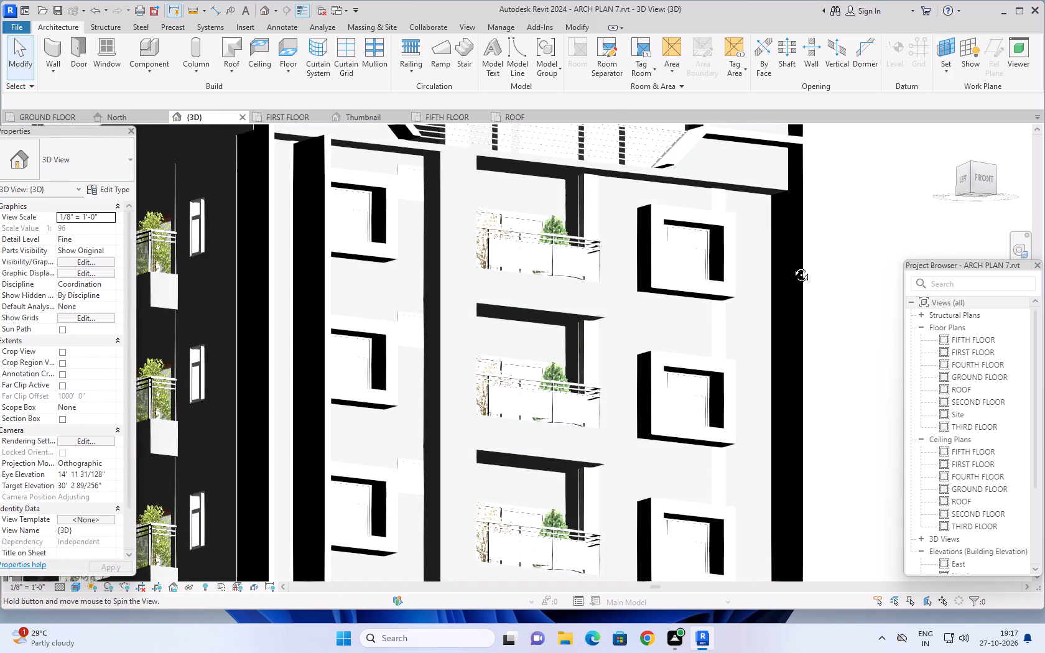
pyautogui.moveTo(792, 266); pyautogui.dragTo(744, 330, button='middle')
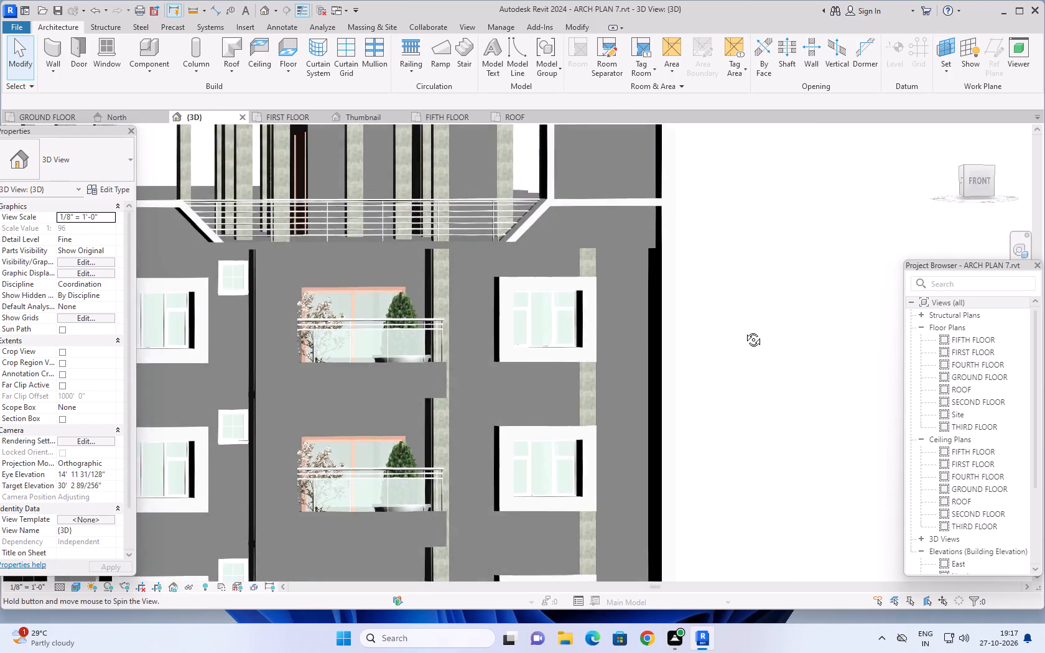
pyautogui.moveTo(744, 330); pyautogui.dragTo(740, 335, button='middle')
pyautogui.moveTo(701, 302); pyautogui.dragTo(681, 325, button='middle')
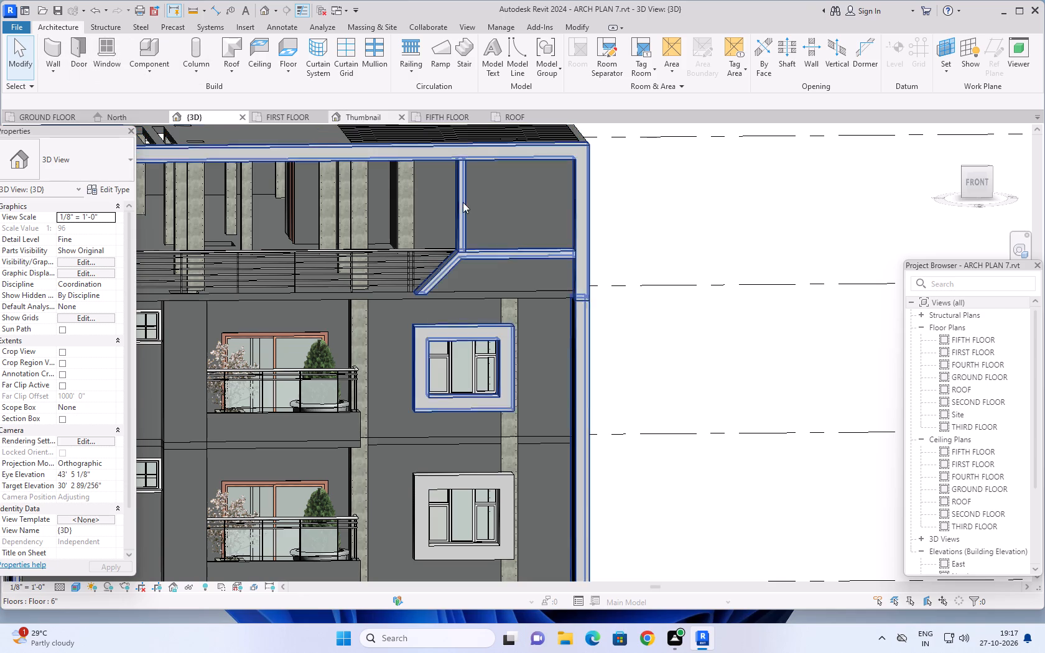
# Reopen the in-place facade frame for editing and start a new extrusion with its work plane on the 9" wall beside the uppermost window.
pyautogui.click(582, 198)
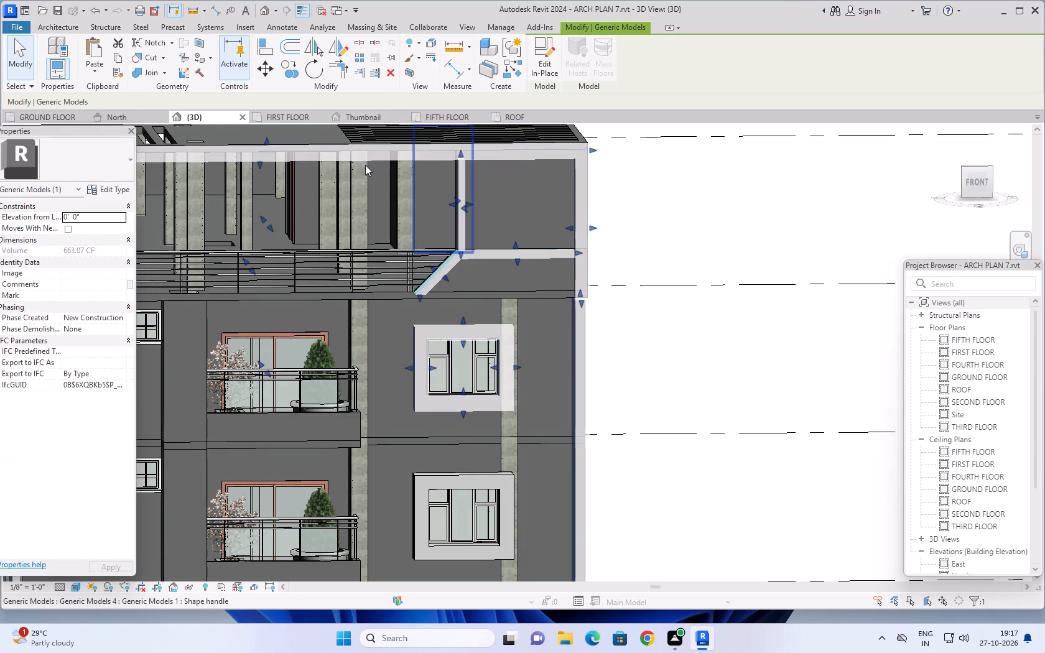
pyautogui.click(547, 53)
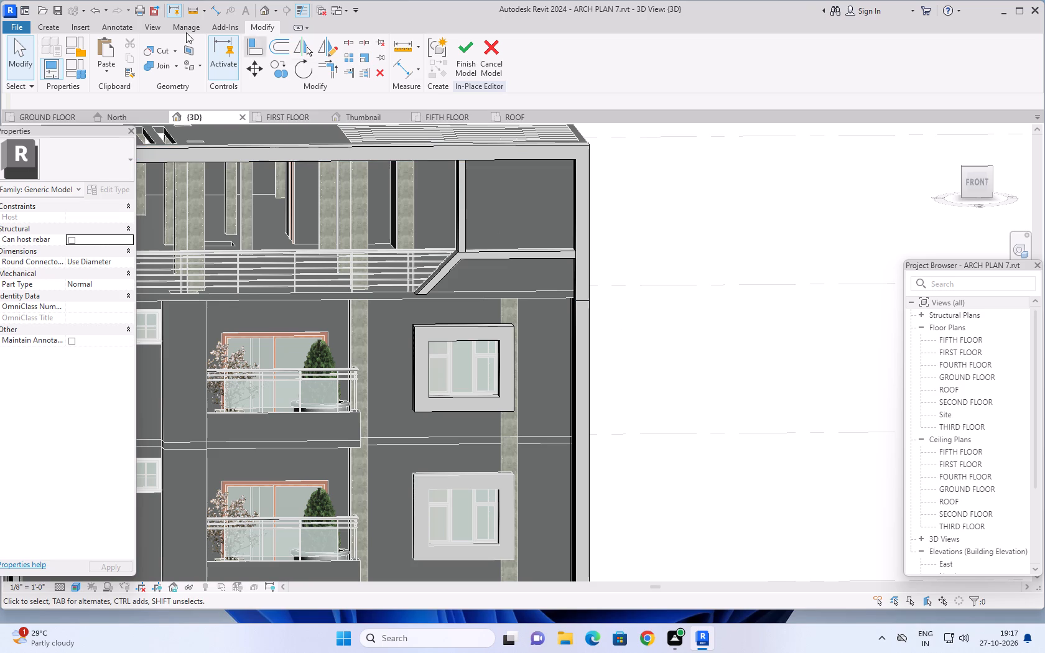
pyautogui.click(37, 24)
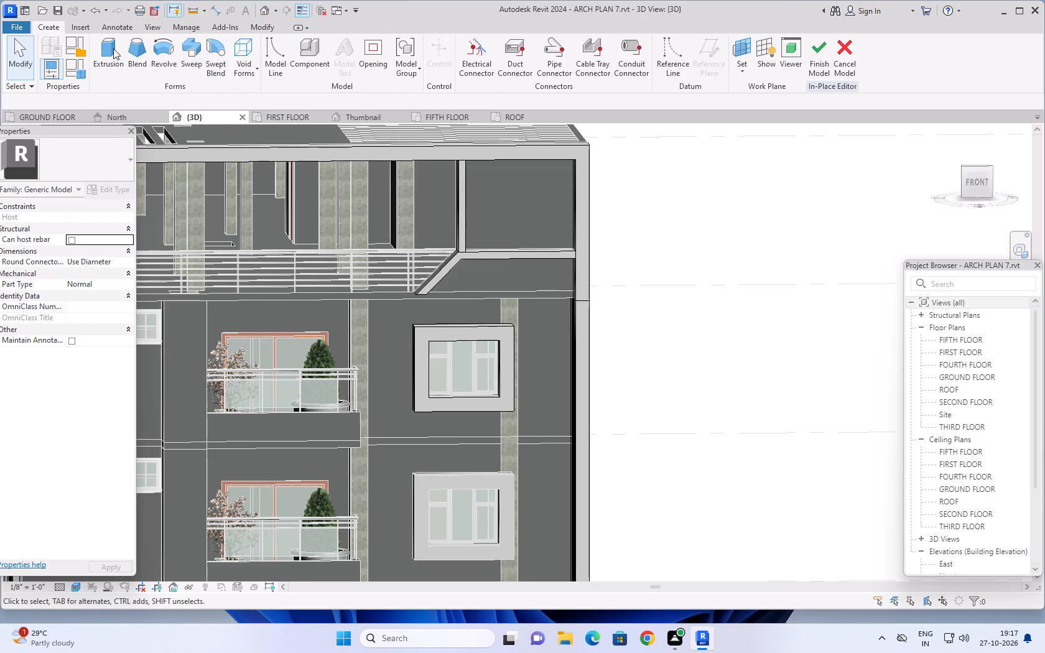
pyautogui.click(113, 49)
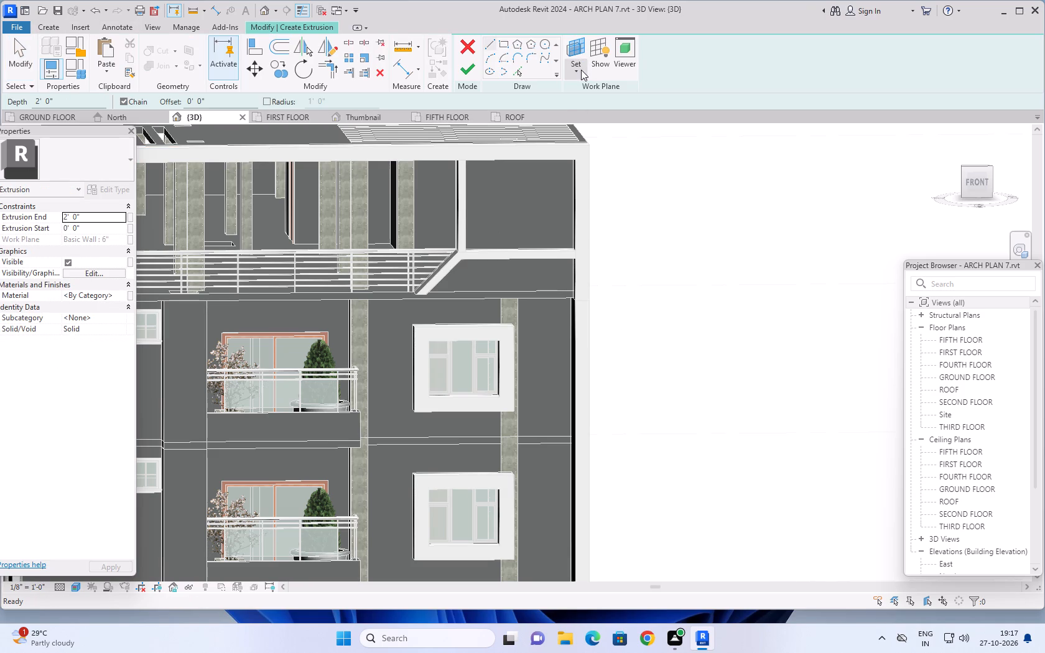
pyautogui.click(581, 70)
pyautogui.click(599, 121)
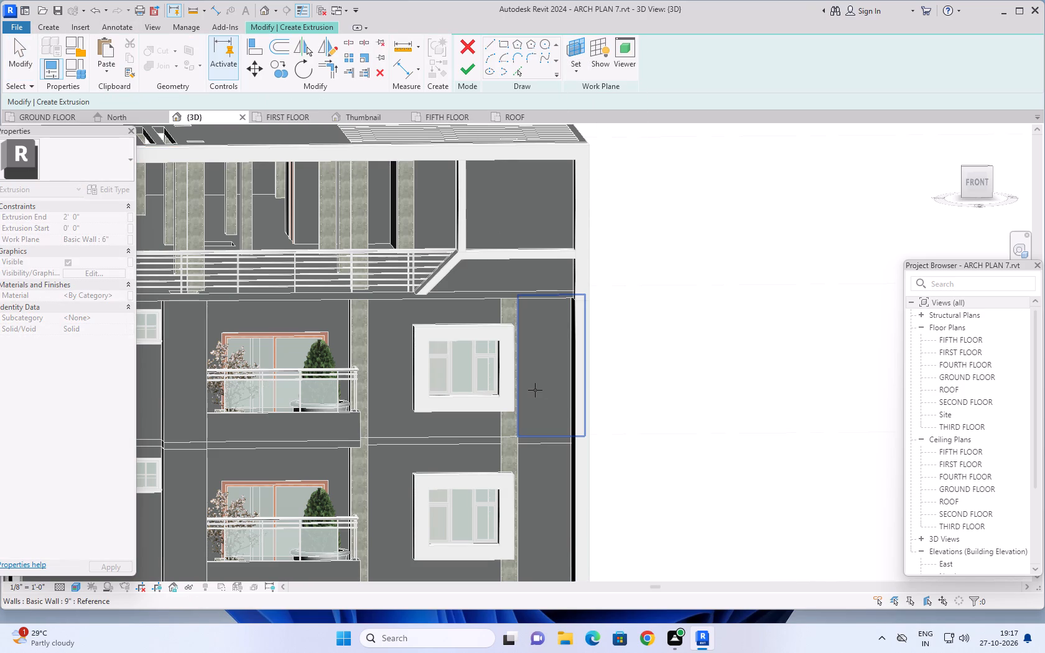
pyautogui.click(535, 390)
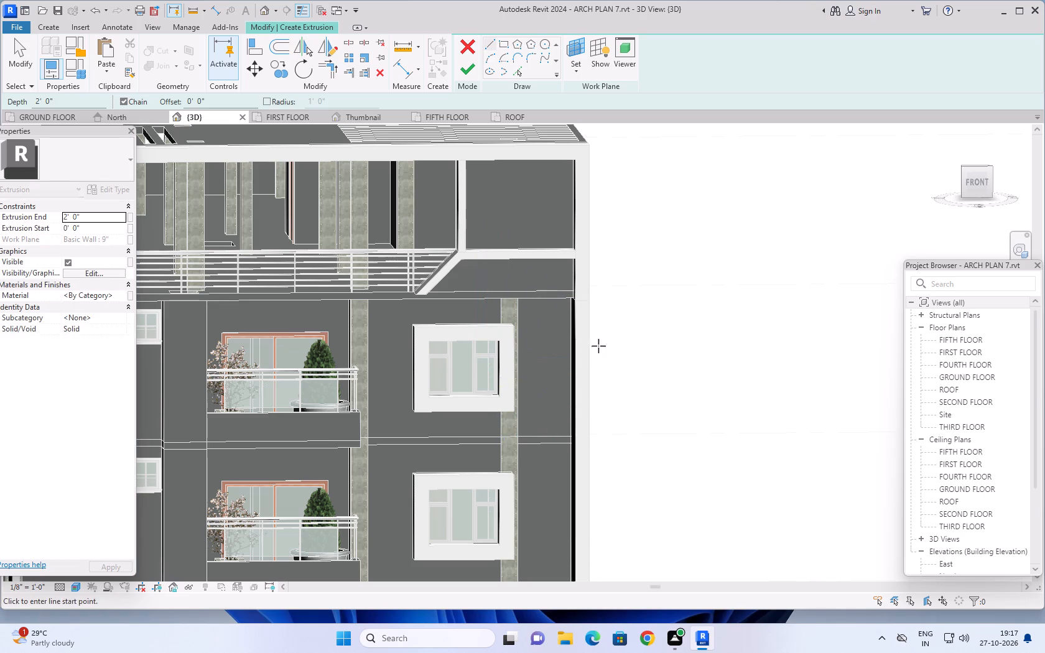
# Sketch a narrow full-height vertical rectangle along the 9" wall's outer edge, from below the parapet wall to the top of the base band.
pyautogui.click(502, 40)
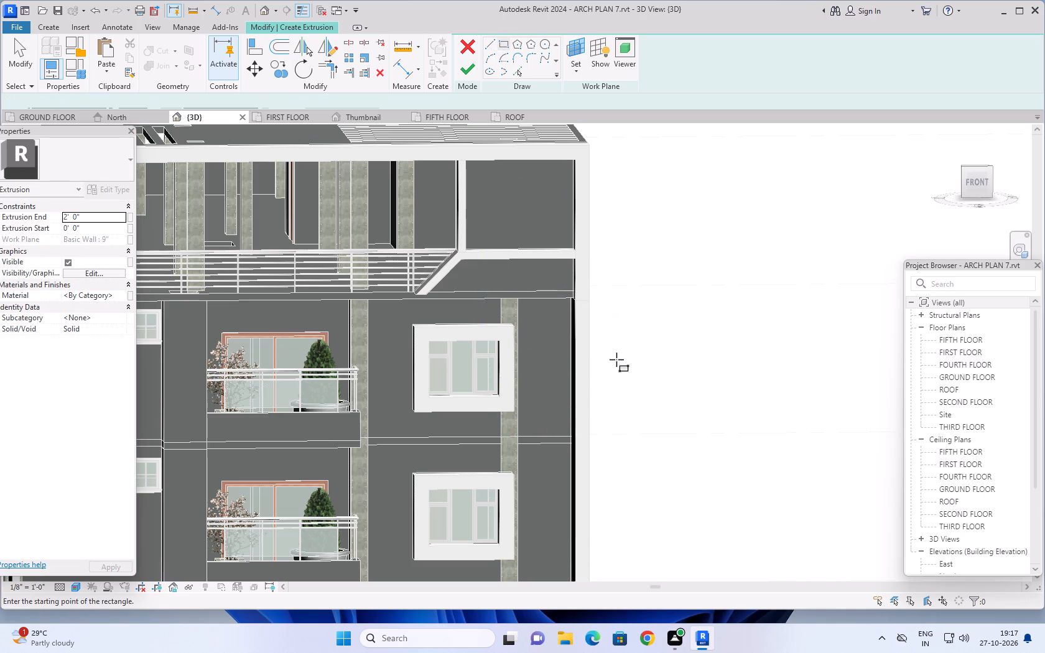
pyautogui.moveTo(613, 365); pyautogui.dragTo(606, 282, button='middle')
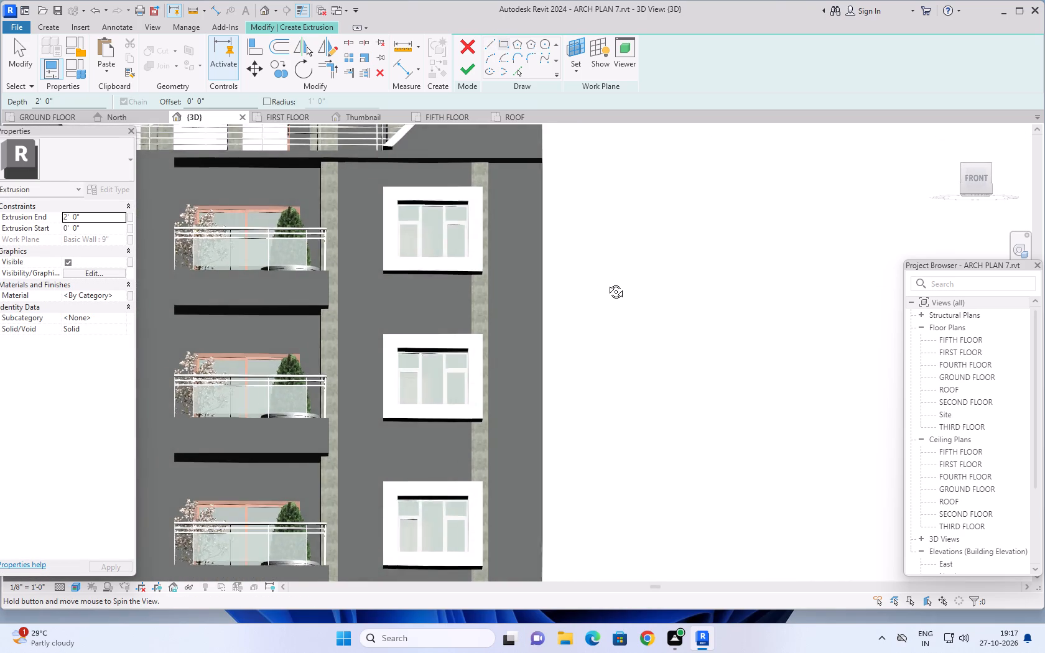
pyautogui.moveTo(606, 282); pyautogui.dragTo(615, 290, button='middle')
pyautogui.scroll(2, 569, 178)
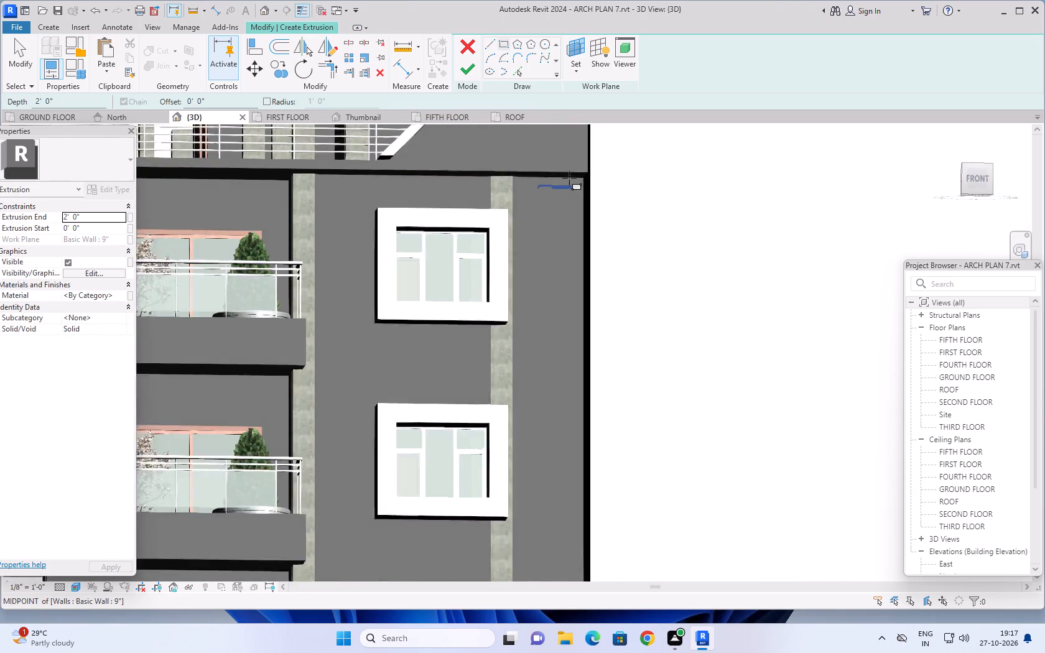
pyautogui.scroll(1, 569, 178)
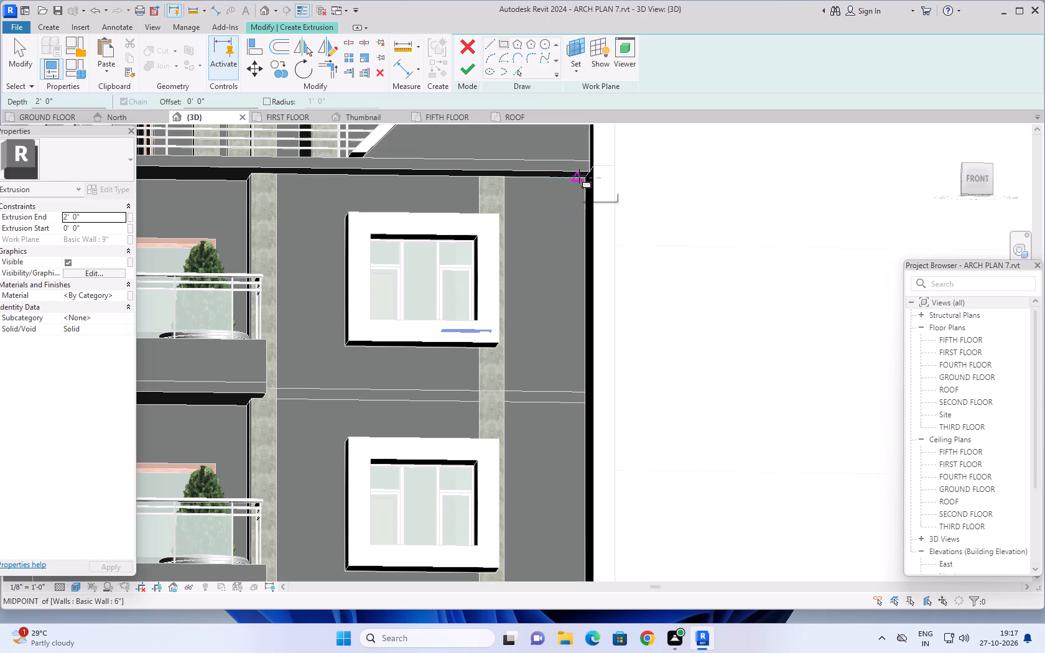
pyautogui.click(579, 176)
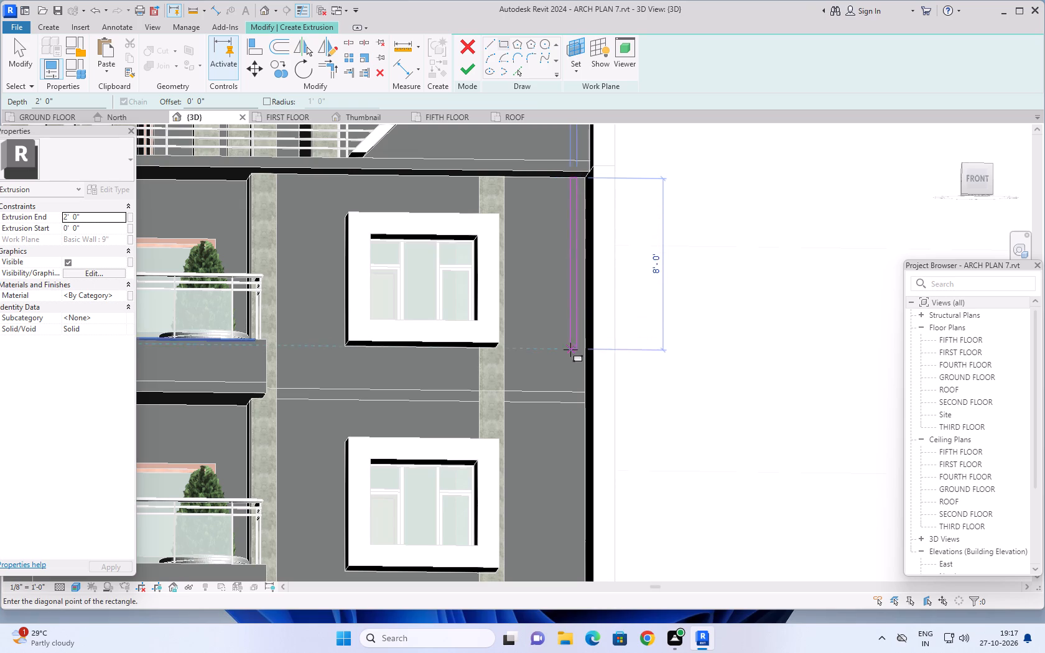
pyautogui.scroll(-4, 570, 354)
pyautogui.moveTo(570, 371); pyautogui.dragTo(542, 233, button='middle')
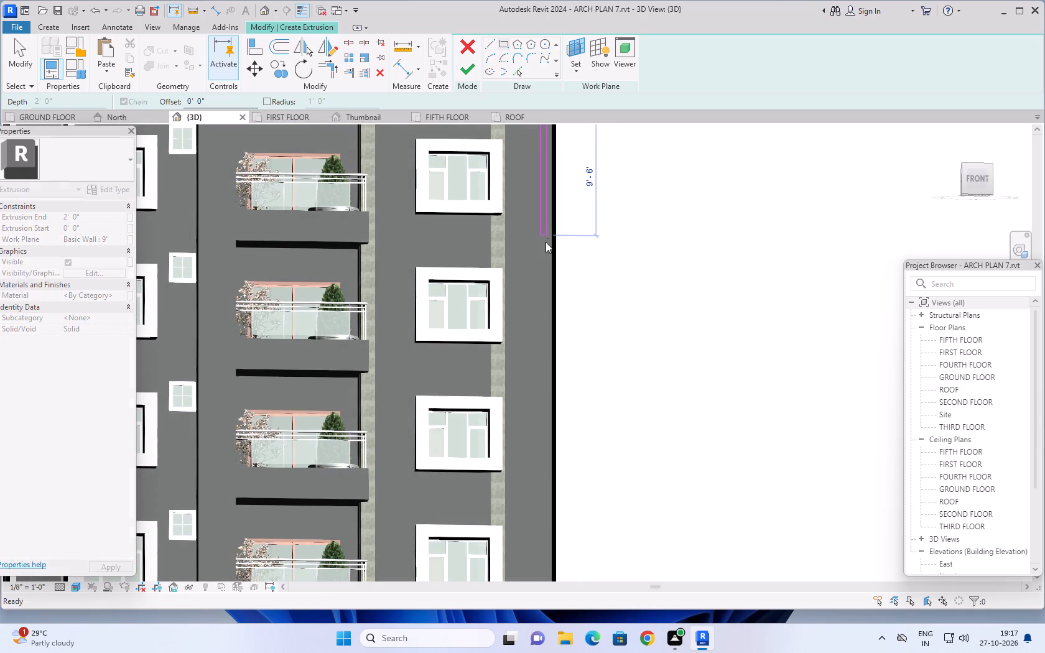
pyautogui.scroll(-2, 539, 430)
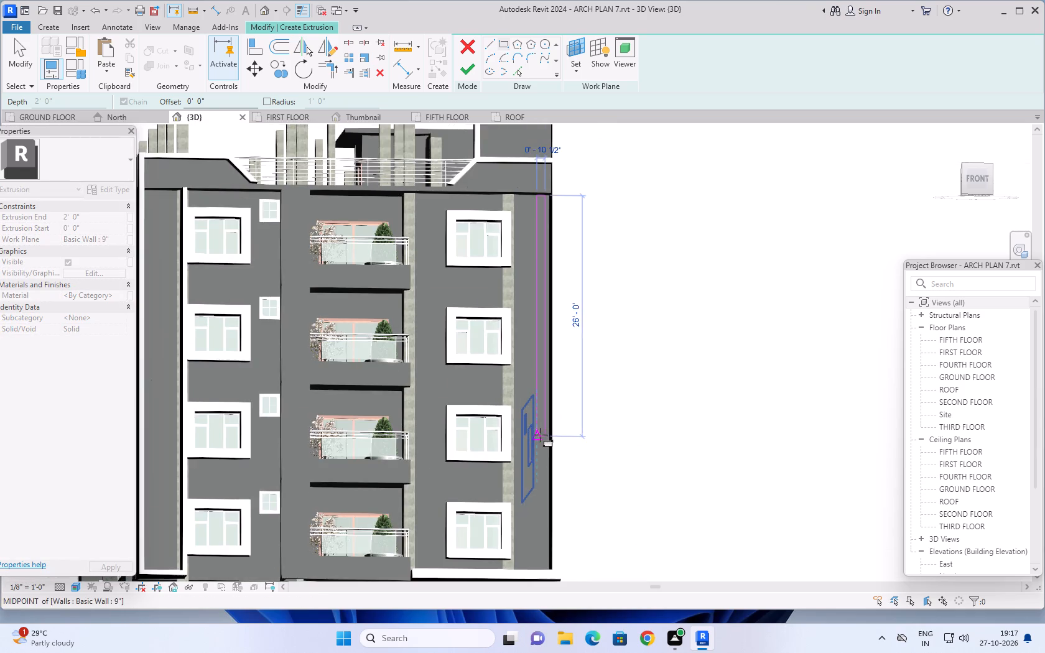
pyautogui.moveTo(539, 428); pyautogui.dragTo(522, 335, button='middle')
pyautogui.moveTo(523, 340); pyautogui.dragTo(522, 397, button='middle')
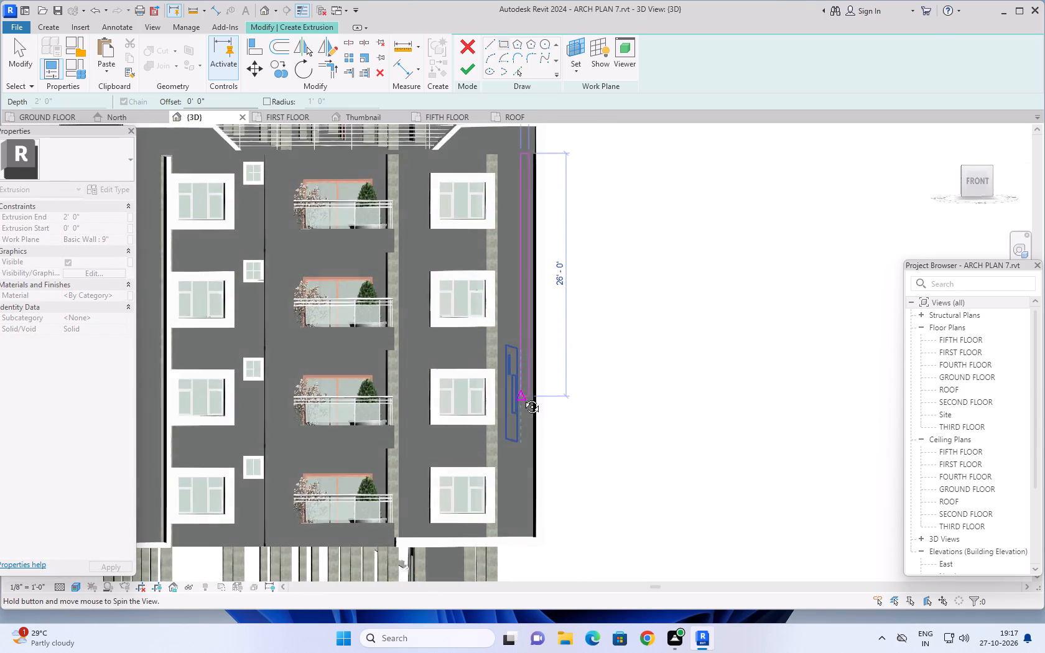
pyautogui.moveTo(522, 397); pyautogui.dragTo(522, 409, button='middle')
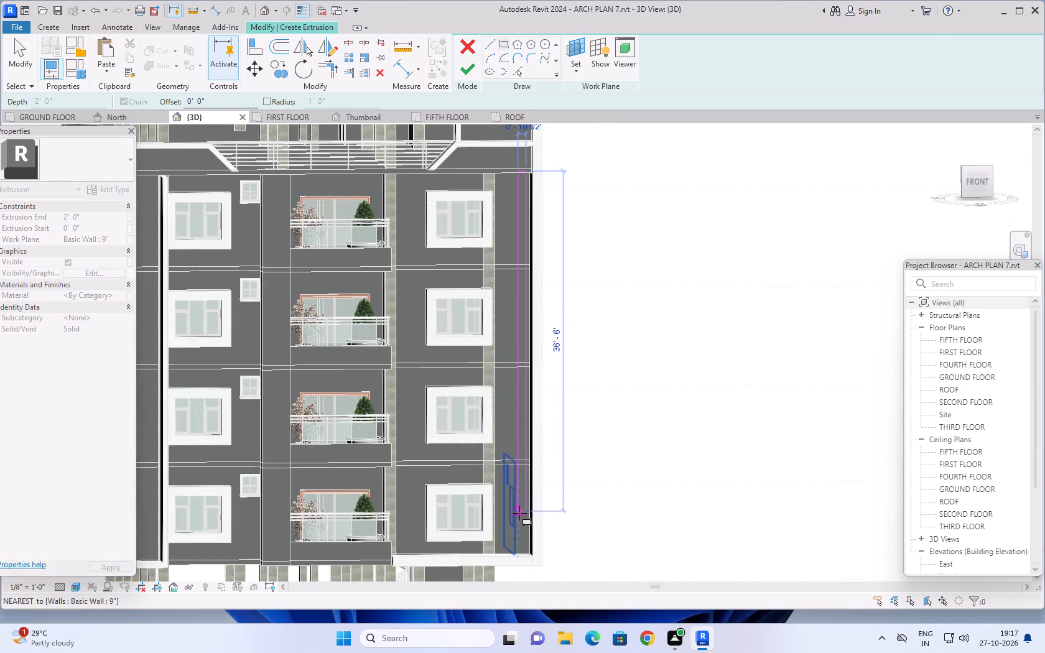
pyautogui.scroll(5, 522, 555)
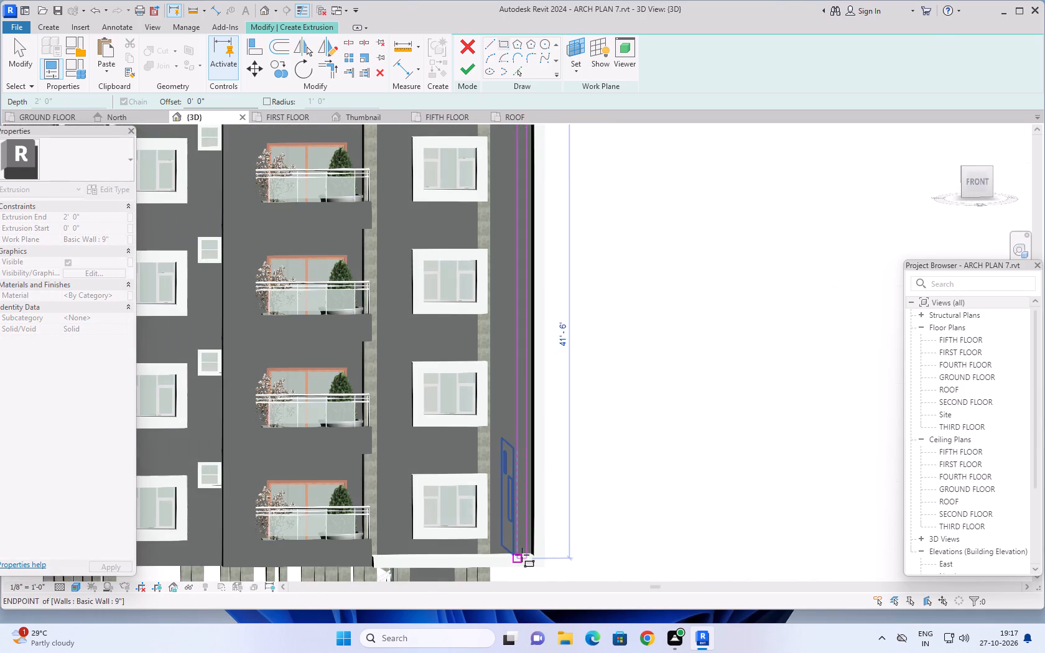
pyautogui.keyDown('shift'); pyautogui.moveTo(521, 539); pyautogui.dragTo(513, 553, button='middle'); pyautogui.keyUp('shift')
pyautogui.scroll(-3, 513, 539)
pyautogui.moveTo(513, 529); pyautogui.dragTo(515, 470, button='middle')
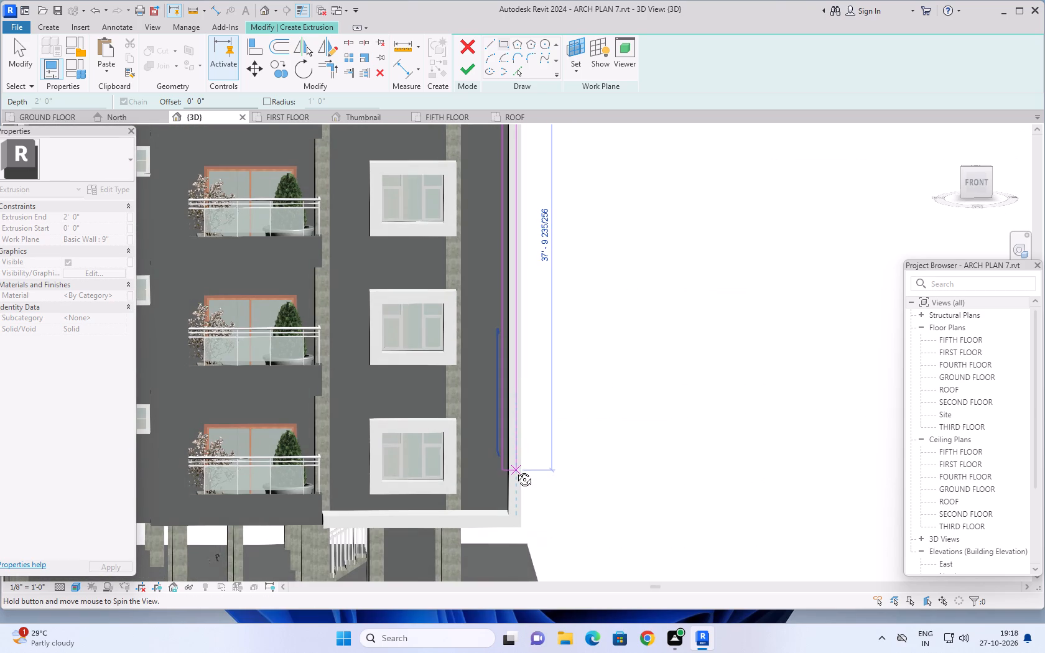
pyautogui.moveTo(515, 470); pyautogui.dragTo(515, 476, button='middle')
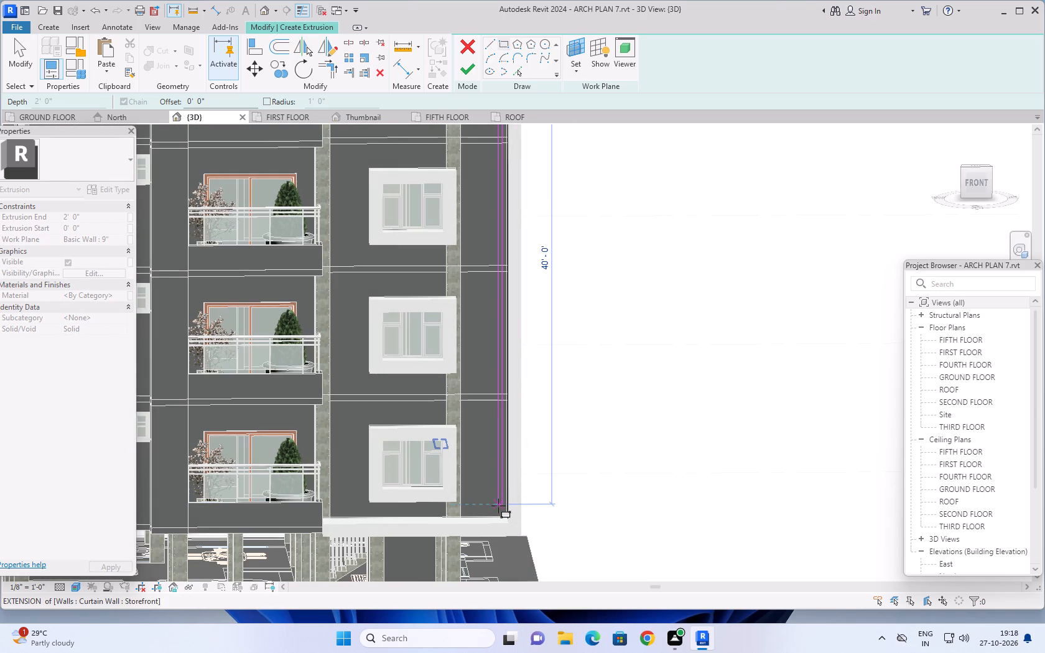
pyautogui.scroll(4, 498, 507)
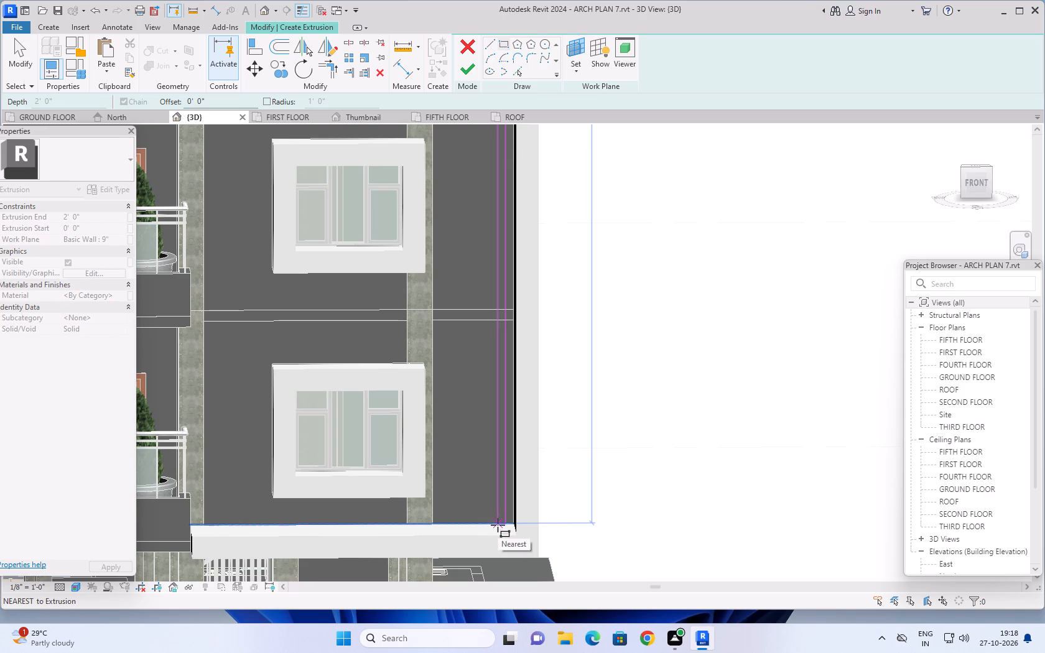
pyautogui.click(498, 525)
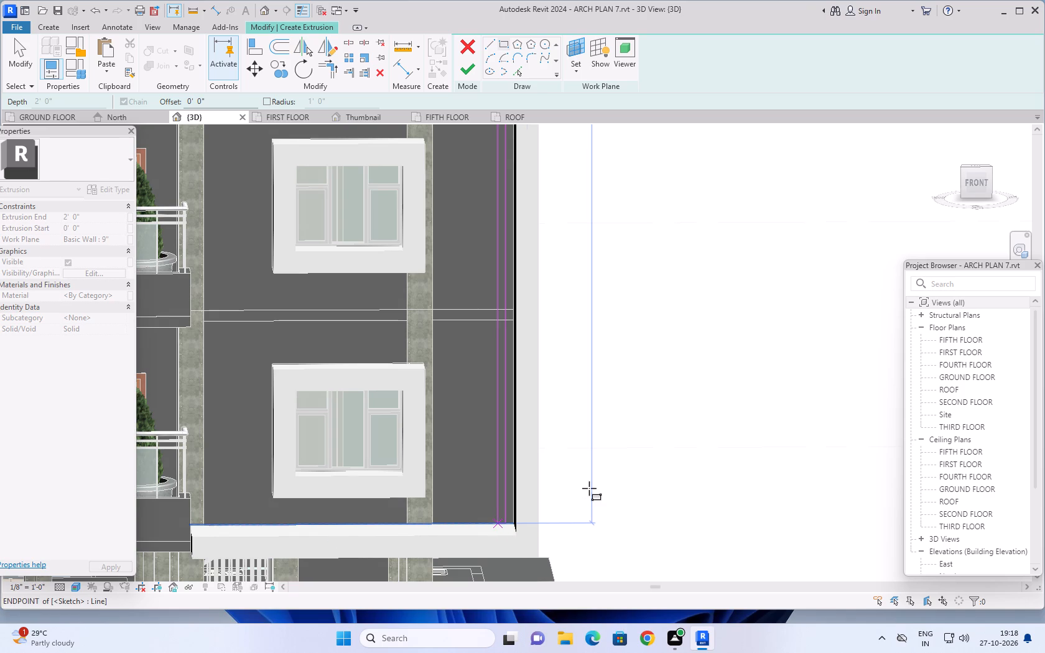
# End rectangle drawing with the narrow full-height strip outline on the 9" wall kept in the sketch.
pyautogui.press('Escape')
pyautogui.press('Escape')
pyautogui.press('Escape')
pyautogui.press('Escape')
pyautogui.press('Escape')
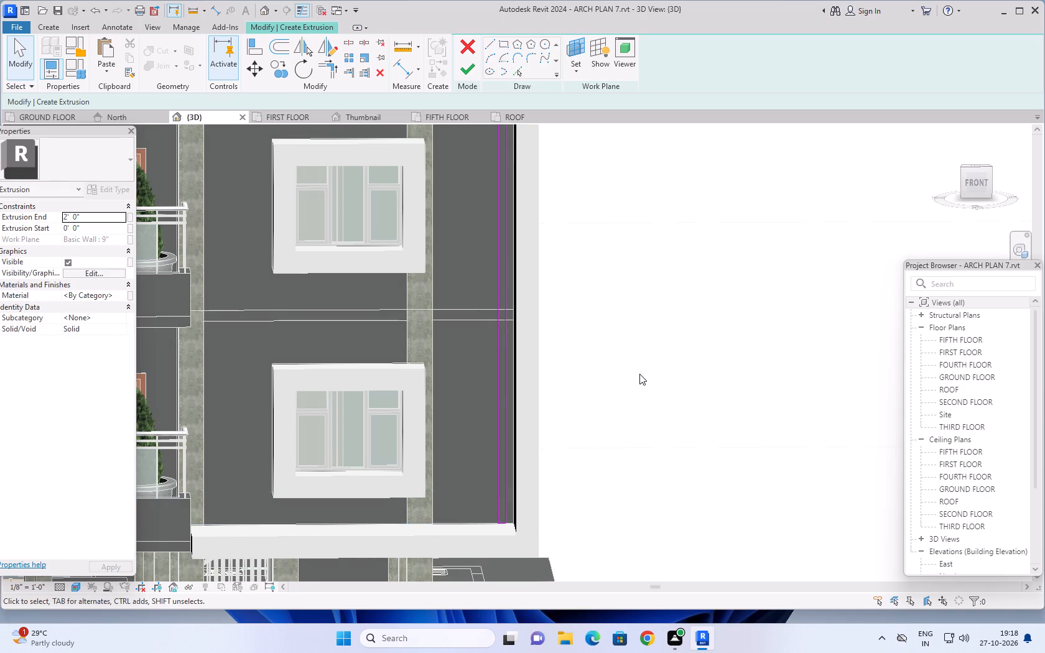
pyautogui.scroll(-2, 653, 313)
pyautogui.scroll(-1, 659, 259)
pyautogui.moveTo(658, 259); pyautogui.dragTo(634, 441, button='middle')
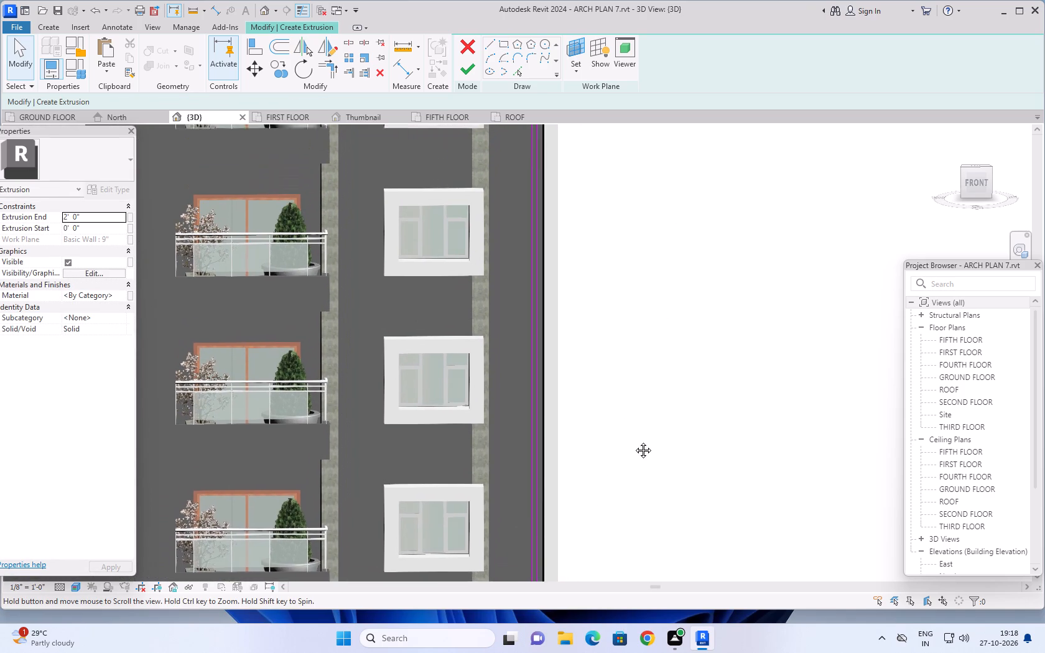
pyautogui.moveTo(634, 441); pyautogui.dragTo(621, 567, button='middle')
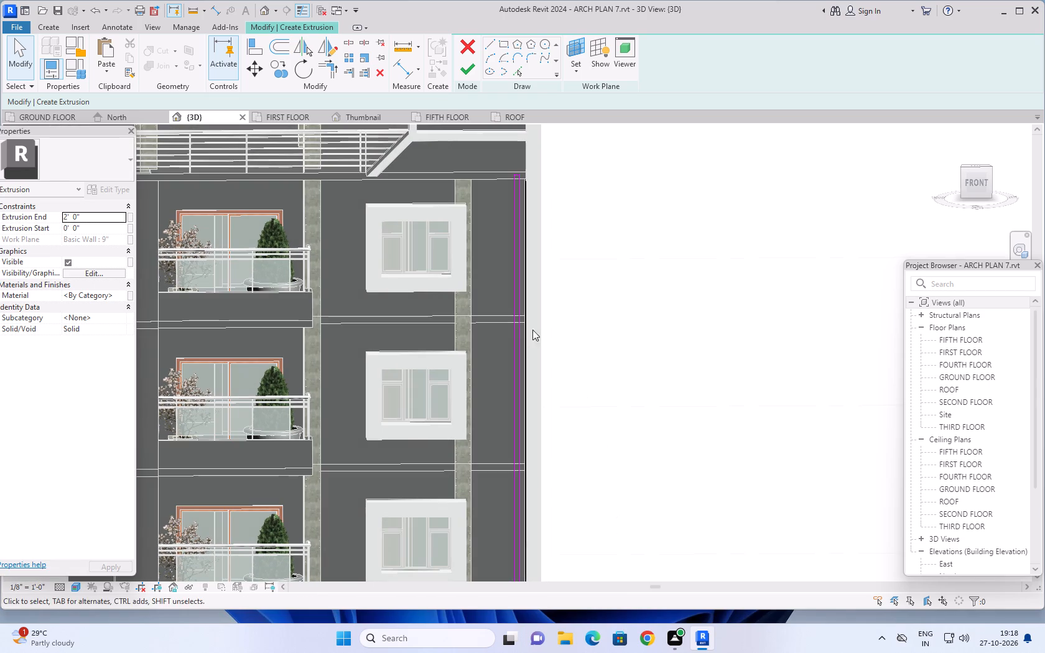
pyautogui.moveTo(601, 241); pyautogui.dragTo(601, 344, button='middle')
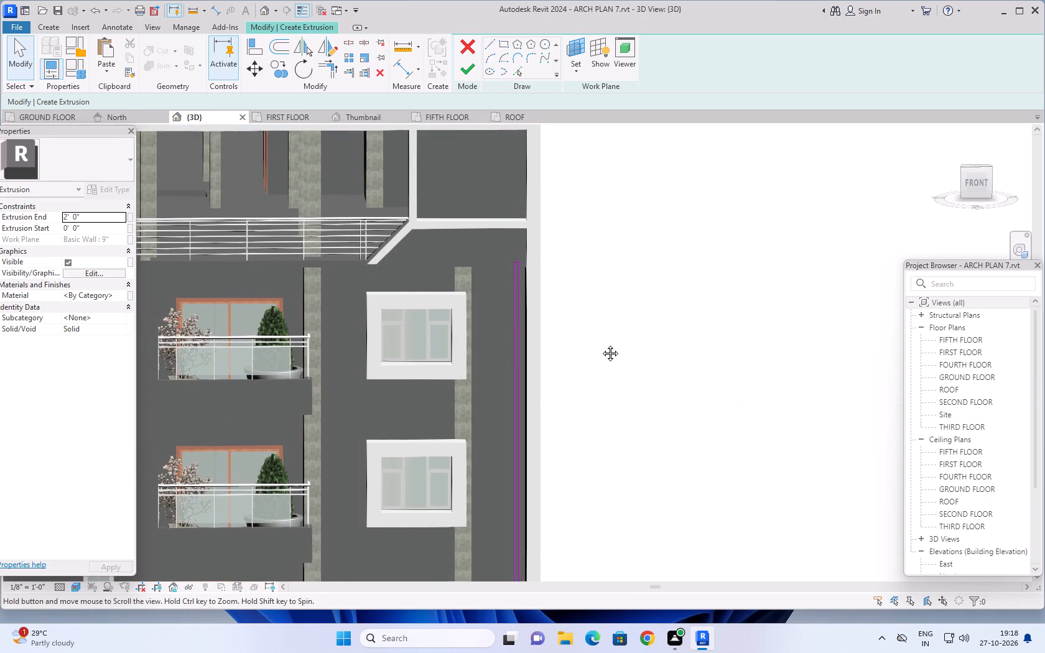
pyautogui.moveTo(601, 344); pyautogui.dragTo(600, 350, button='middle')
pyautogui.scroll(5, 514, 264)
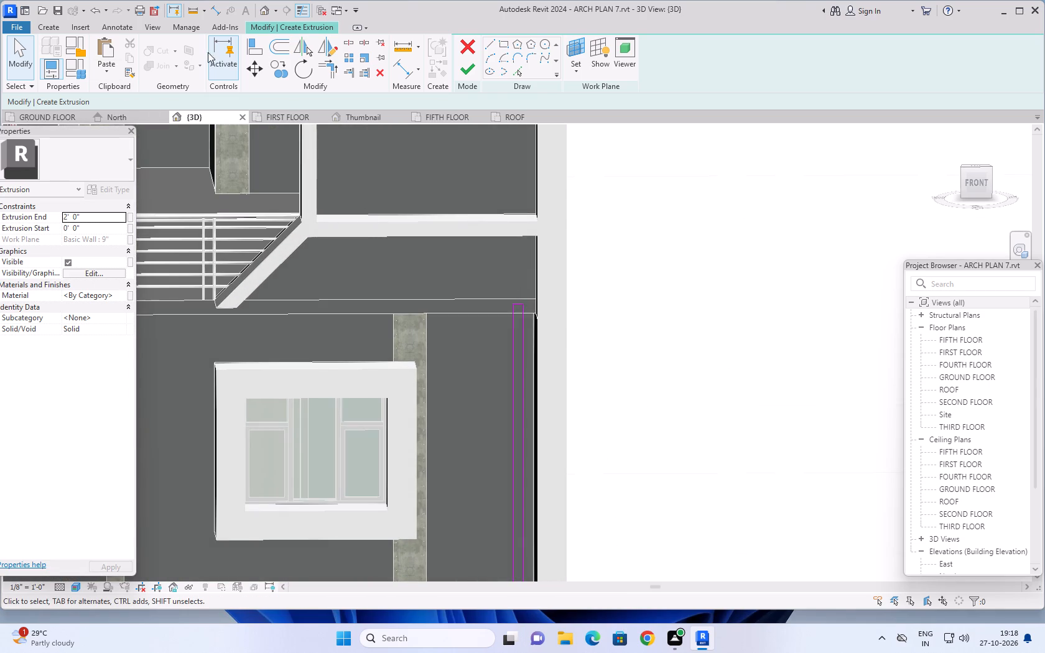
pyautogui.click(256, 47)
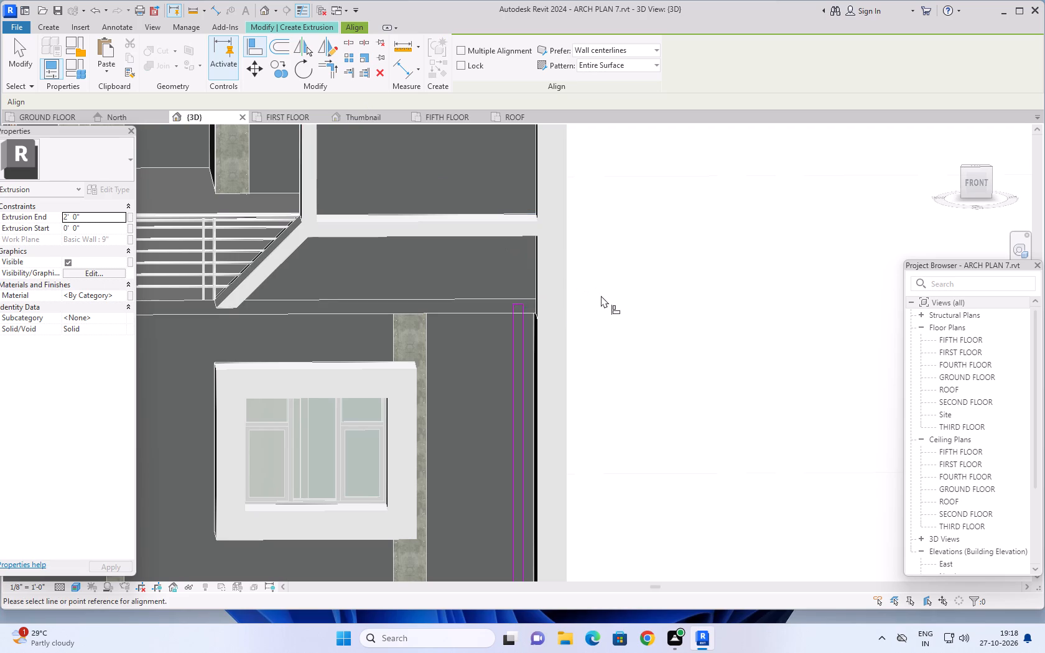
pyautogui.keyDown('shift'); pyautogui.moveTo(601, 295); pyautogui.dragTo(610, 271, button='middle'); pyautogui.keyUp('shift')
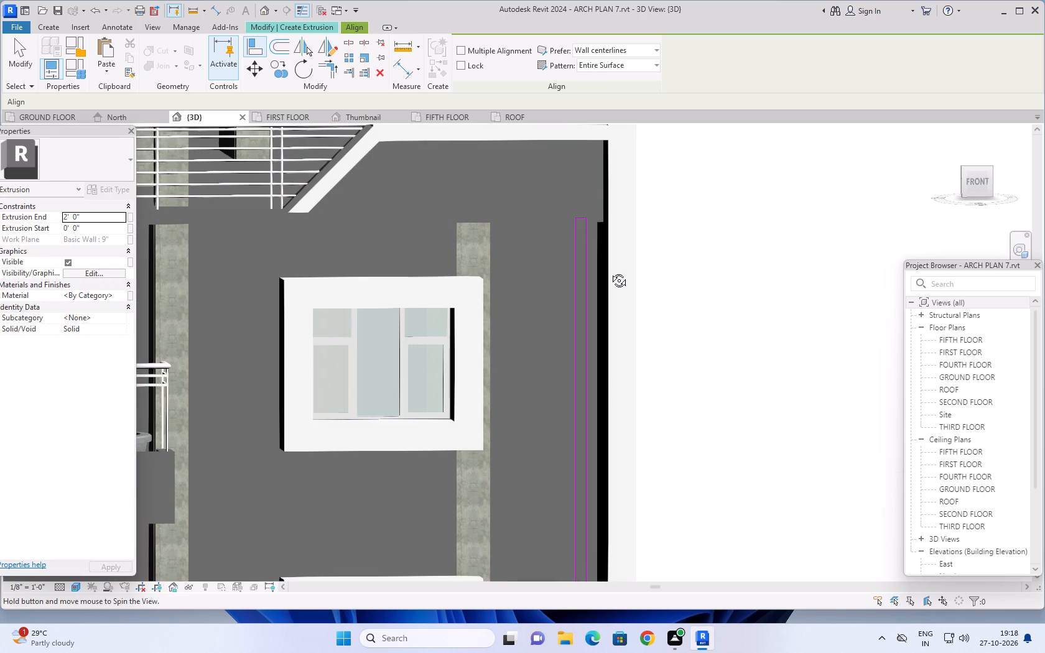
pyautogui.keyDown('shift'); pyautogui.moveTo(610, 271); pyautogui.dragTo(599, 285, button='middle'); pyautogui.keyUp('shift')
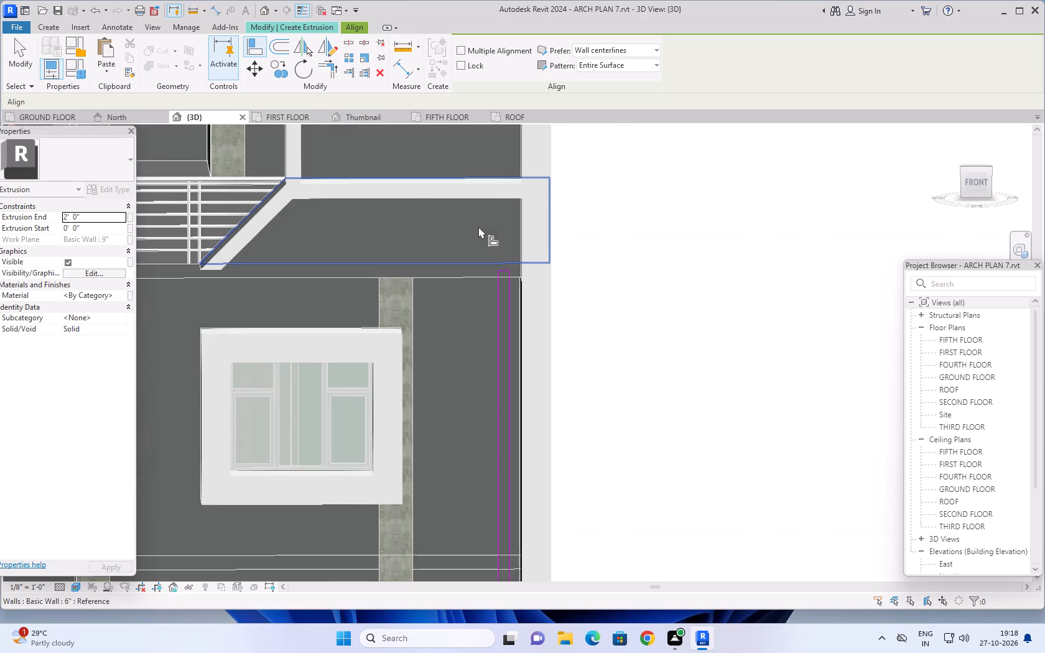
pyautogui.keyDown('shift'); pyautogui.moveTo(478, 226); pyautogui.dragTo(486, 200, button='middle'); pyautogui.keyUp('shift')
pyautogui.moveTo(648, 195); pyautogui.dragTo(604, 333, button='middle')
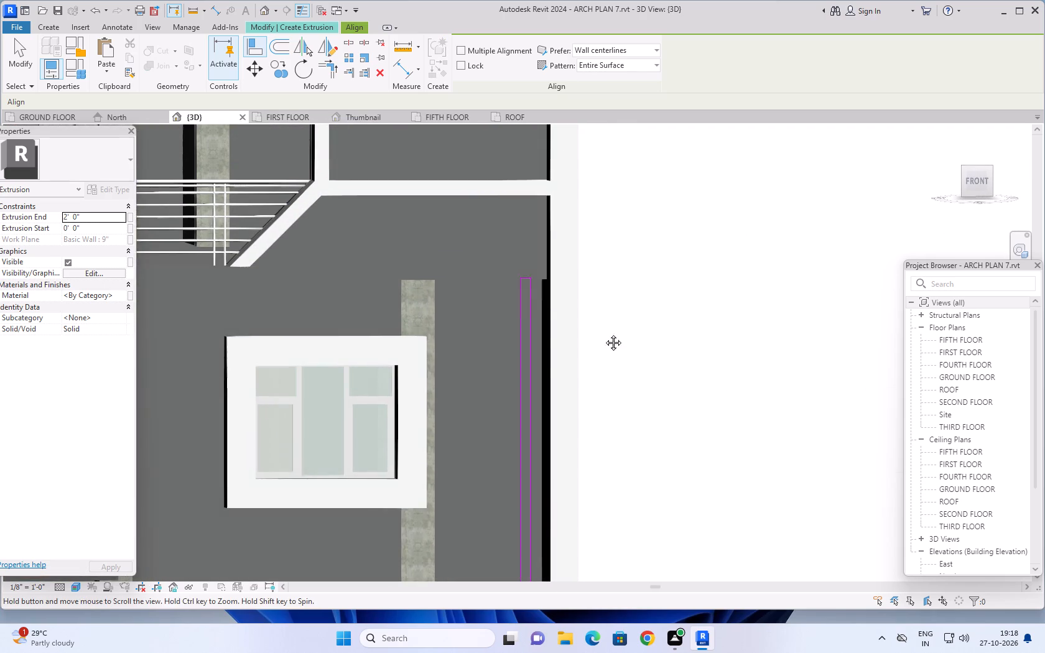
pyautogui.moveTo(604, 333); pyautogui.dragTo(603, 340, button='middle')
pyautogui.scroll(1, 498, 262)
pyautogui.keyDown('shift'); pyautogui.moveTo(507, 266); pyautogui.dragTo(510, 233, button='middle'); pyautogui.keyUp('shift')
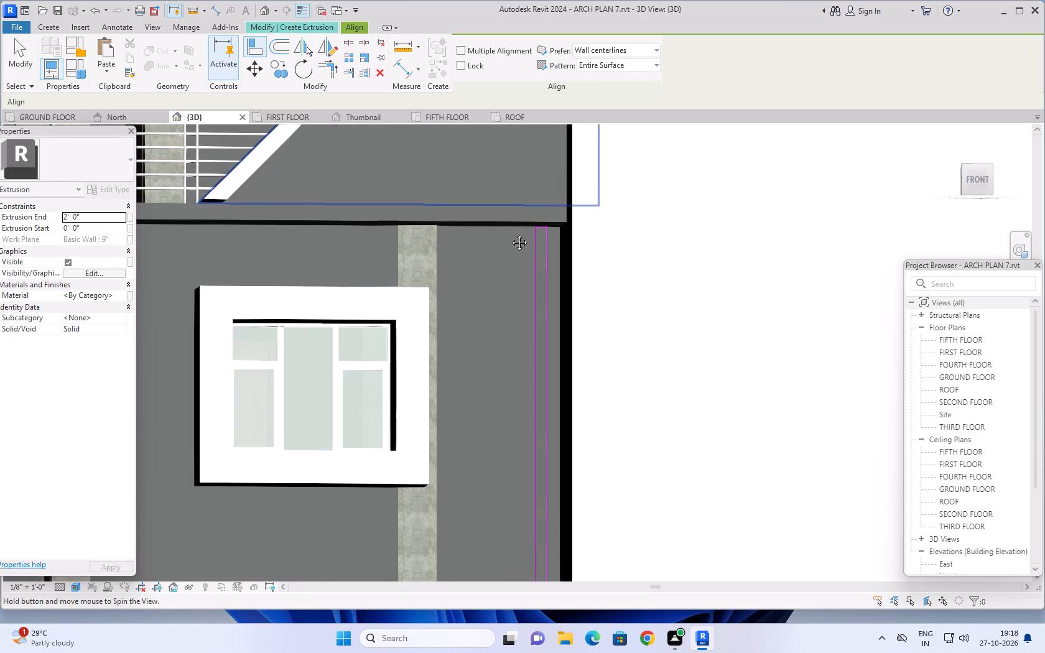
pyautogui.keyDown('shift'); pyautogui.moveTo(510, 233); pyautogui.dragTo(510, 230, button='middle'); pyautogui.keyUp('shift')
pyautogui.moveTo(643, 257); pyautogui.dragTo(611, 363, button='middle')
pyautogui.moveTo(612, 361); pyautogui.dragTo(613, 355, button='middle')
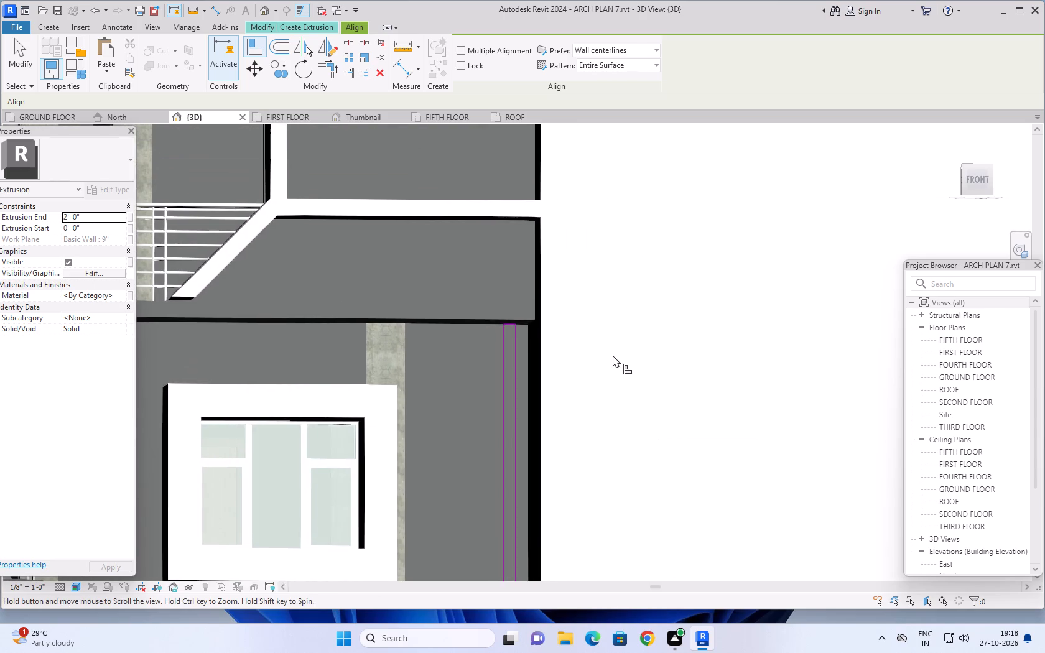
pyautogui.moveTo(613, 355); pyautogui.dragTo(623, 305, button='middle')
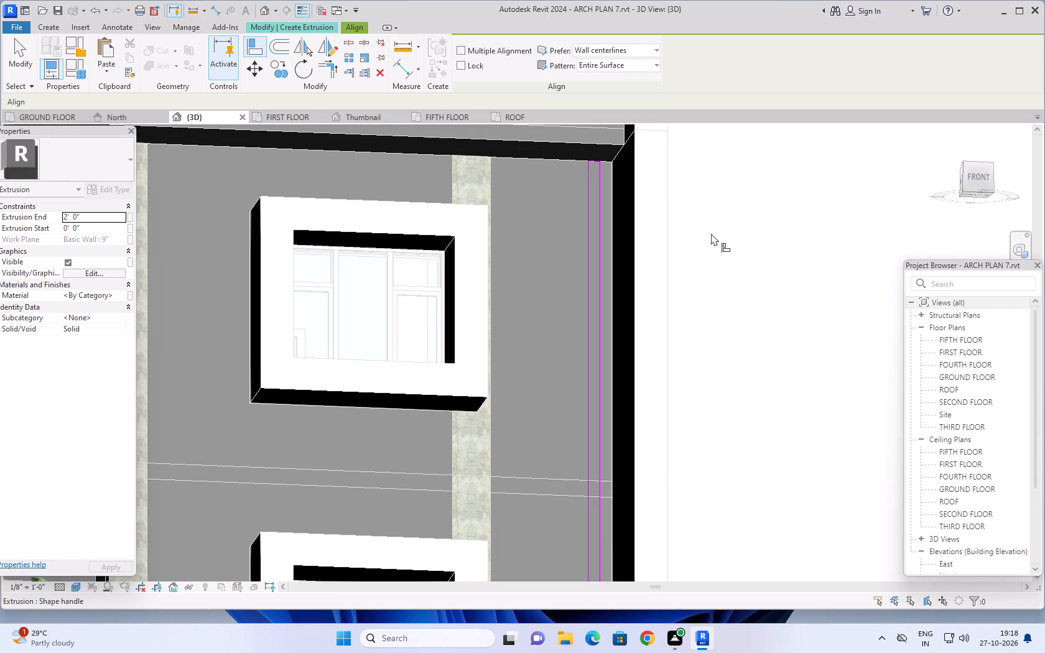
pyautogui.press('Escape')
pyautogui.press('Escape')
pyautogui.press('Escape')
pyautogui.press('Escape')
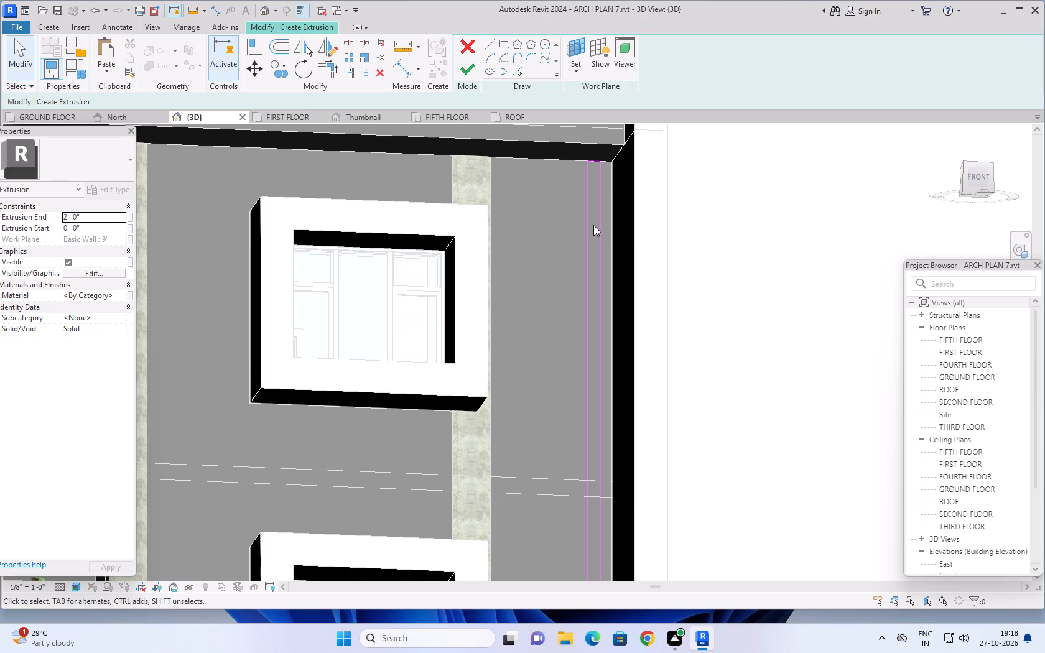
# Set the width of the narrow full-height strip outline on the 9" wall to 4" by shifting its inner vertical line.
pyautogui.click(590, 223)
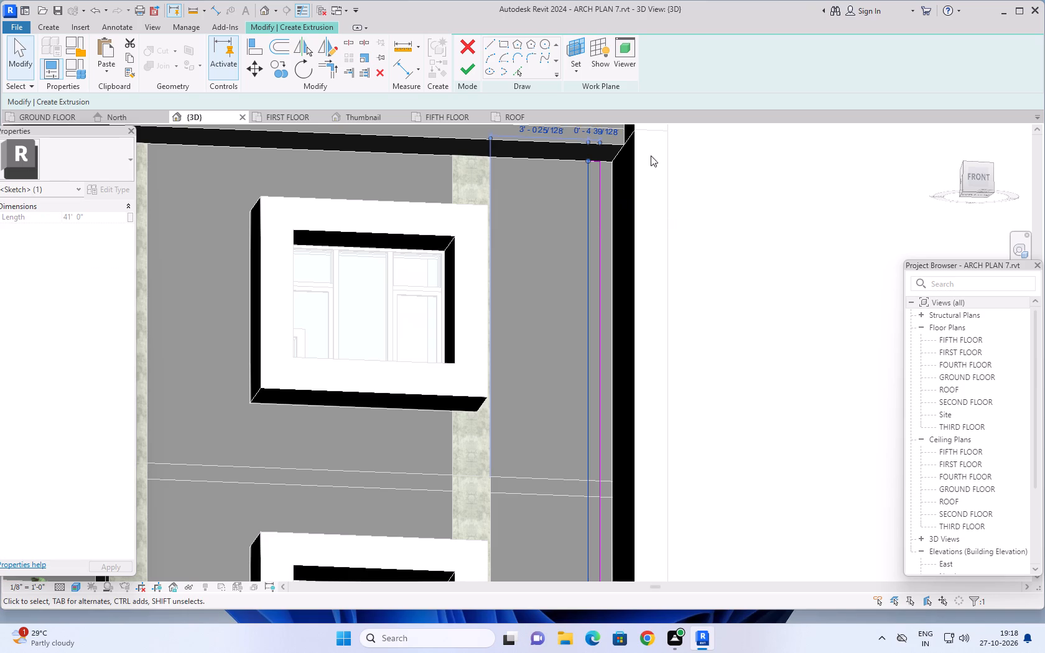
pyautogui.keyDown('shift'); pyautogui.moveTo(720, 193); pyautogui.dragTo(707, 223, button='middle'); pyautogui.keyUp('shift')
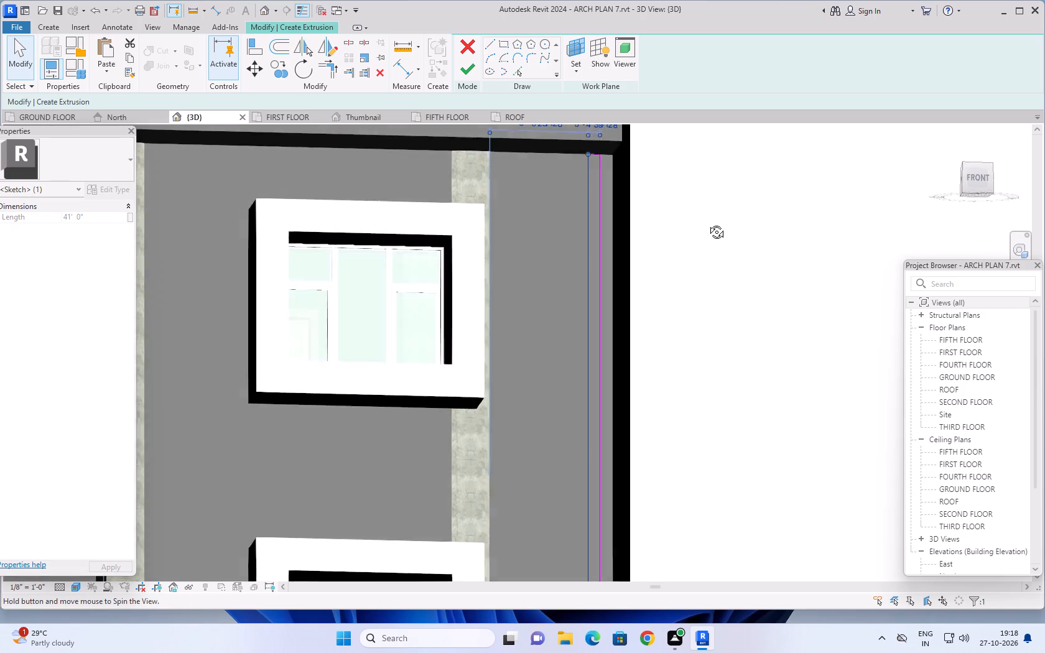
pyautogui.keyDown('shift'); pyautogui.moveTo(707, 223); pyautogui.dragTo(696, 277, button='middle'); pyautogui.keyUp('shift')
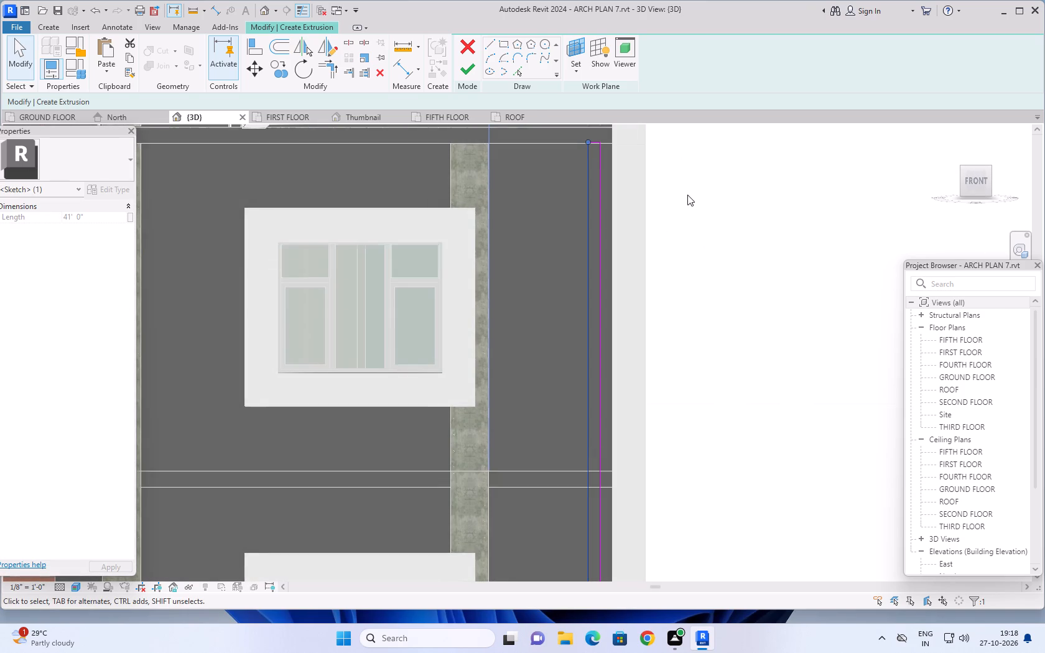
pyautogui.scroll(-2, 689, 200)
pyautogui.moveTo(704, 195); pyautogui.dragTo(696, 244, button='middle')
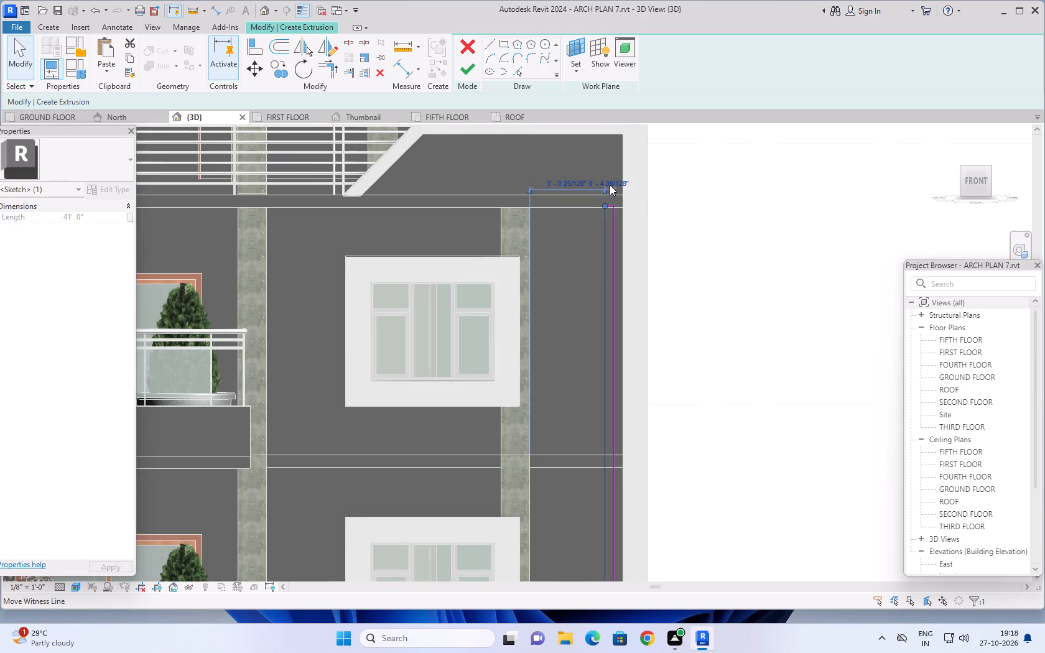
pyautogui.click(610, 183)
pyautogui.press('4')
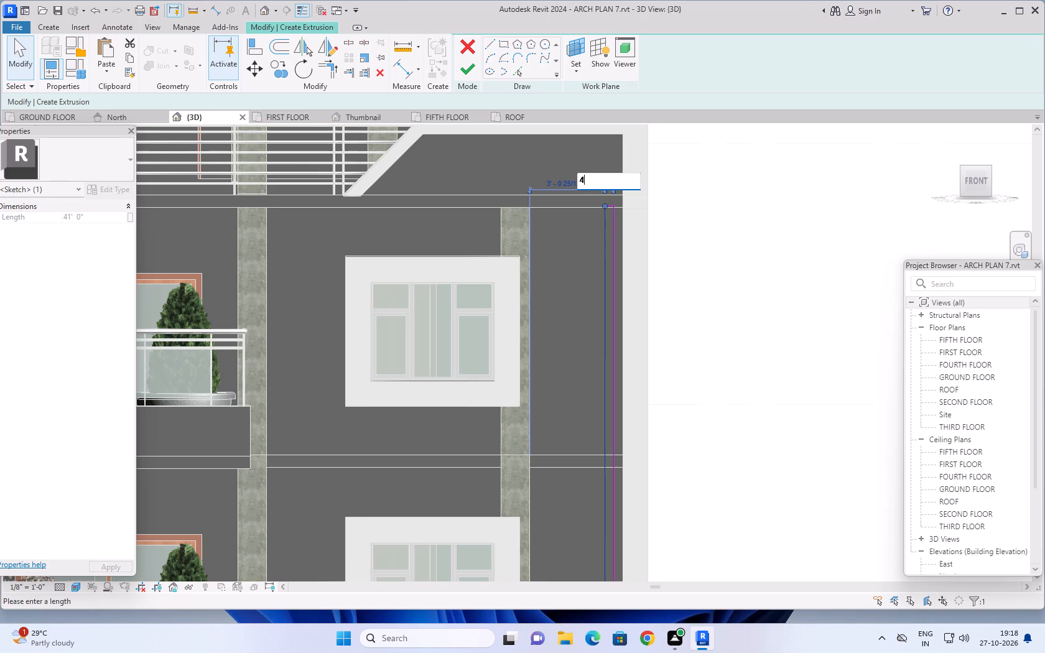
pyautogui.hotkey('shift', '"')
pyautogui.press('Return')
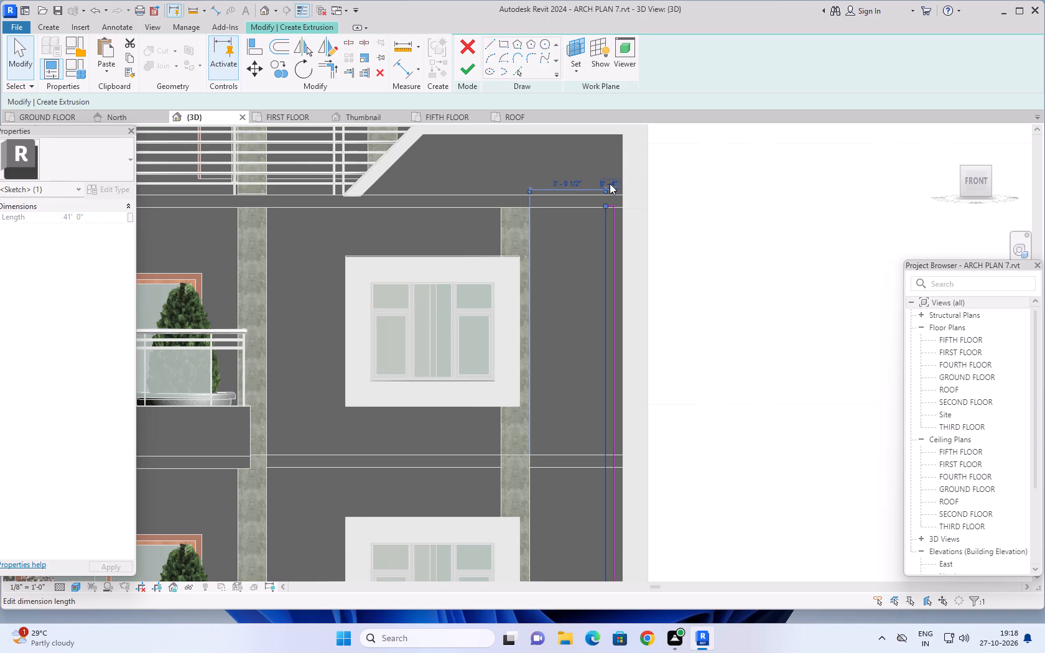
pyautogui.press('Escape')
pyautogui.press('Escape')
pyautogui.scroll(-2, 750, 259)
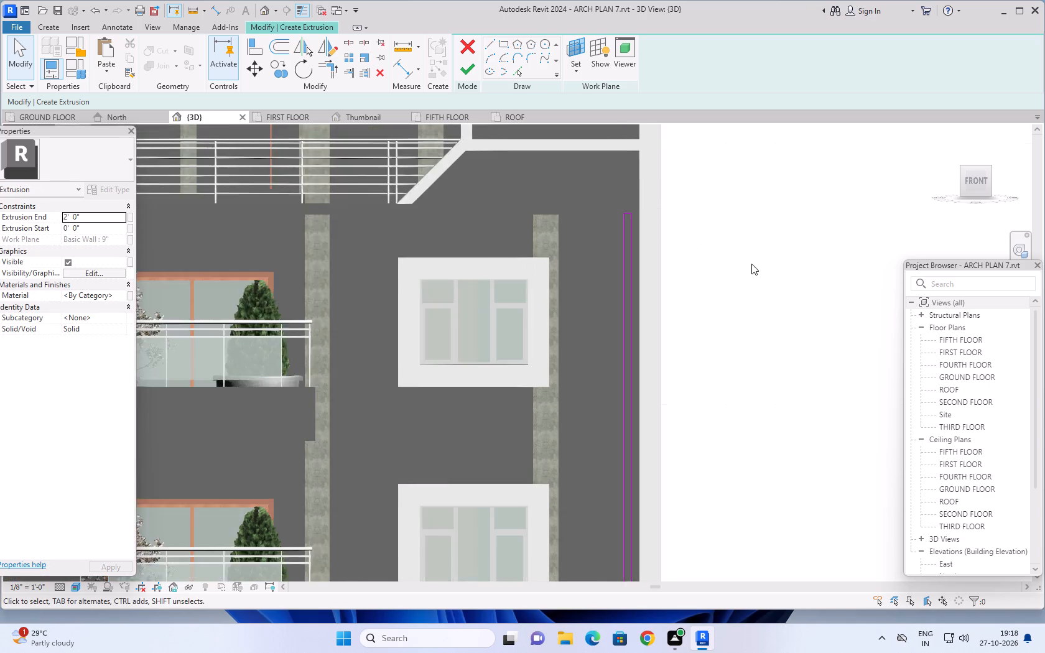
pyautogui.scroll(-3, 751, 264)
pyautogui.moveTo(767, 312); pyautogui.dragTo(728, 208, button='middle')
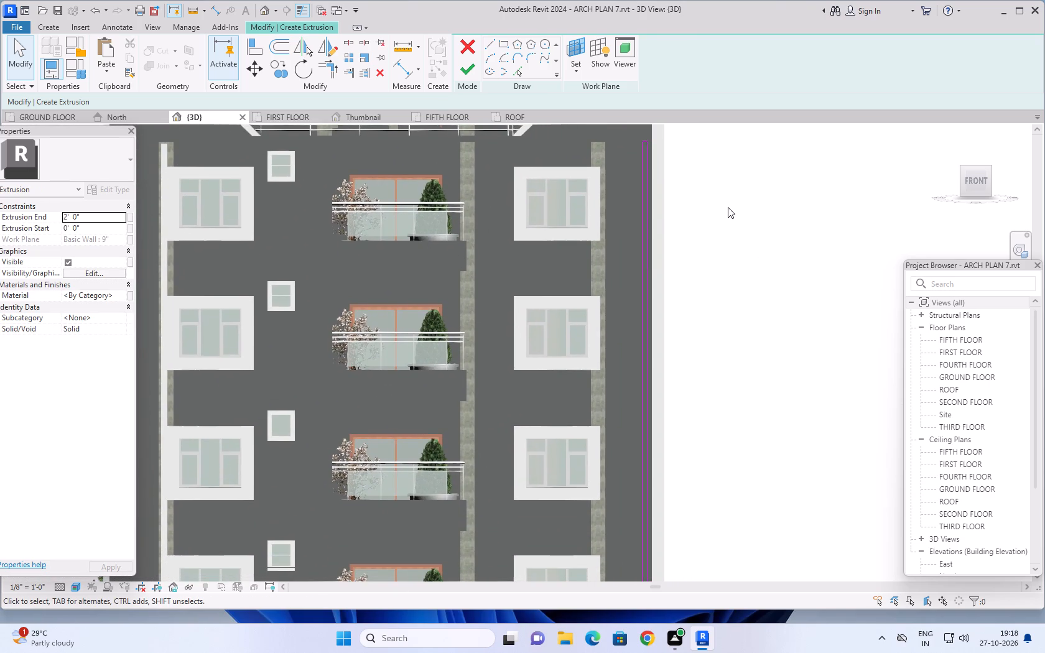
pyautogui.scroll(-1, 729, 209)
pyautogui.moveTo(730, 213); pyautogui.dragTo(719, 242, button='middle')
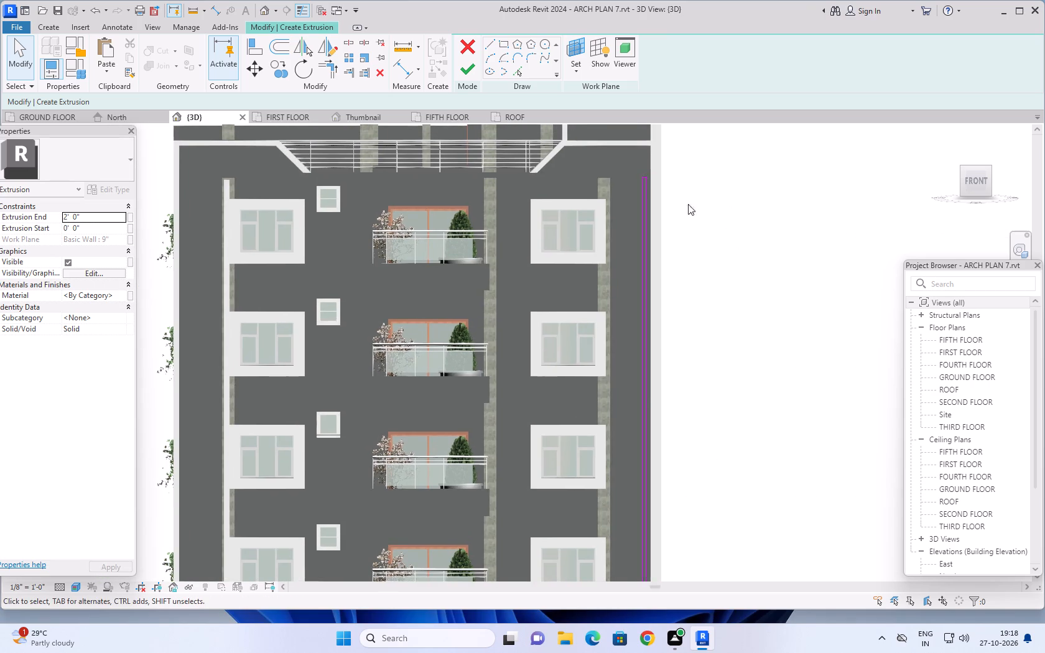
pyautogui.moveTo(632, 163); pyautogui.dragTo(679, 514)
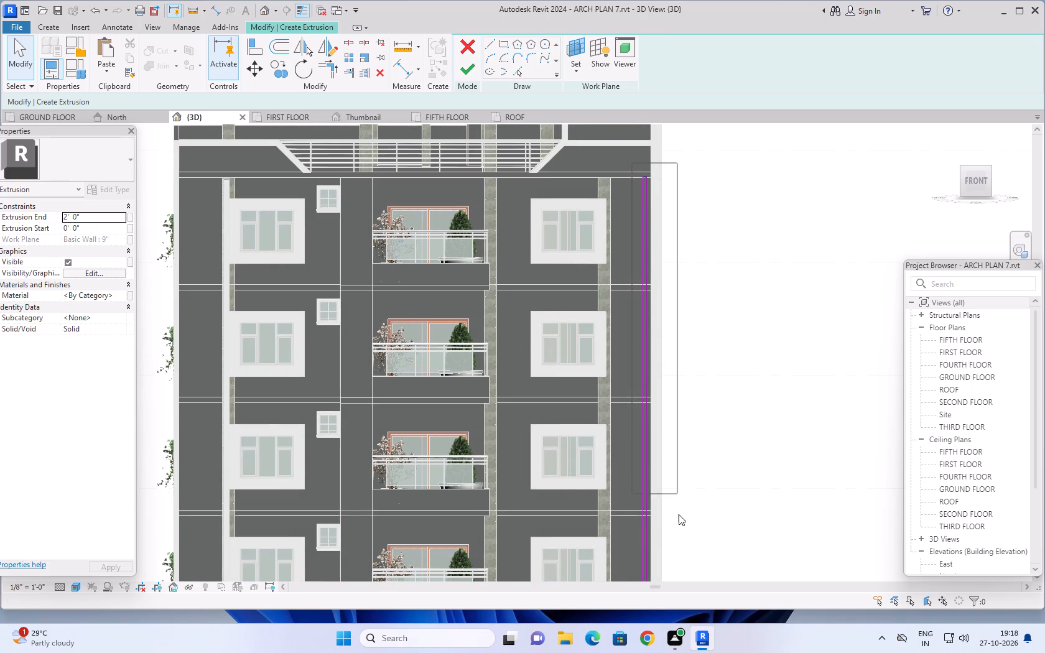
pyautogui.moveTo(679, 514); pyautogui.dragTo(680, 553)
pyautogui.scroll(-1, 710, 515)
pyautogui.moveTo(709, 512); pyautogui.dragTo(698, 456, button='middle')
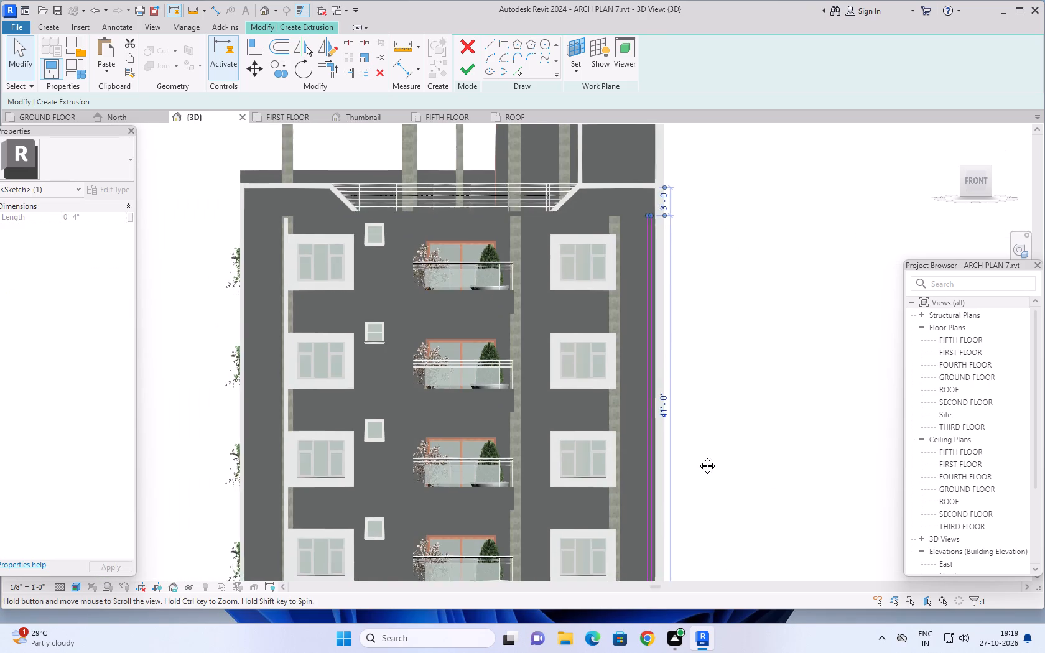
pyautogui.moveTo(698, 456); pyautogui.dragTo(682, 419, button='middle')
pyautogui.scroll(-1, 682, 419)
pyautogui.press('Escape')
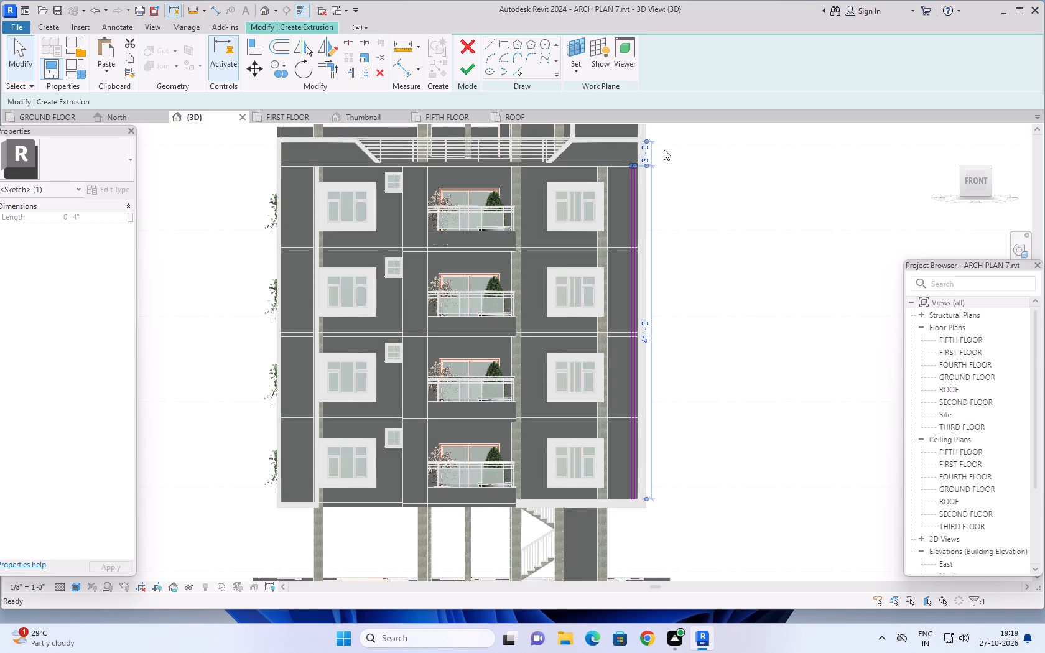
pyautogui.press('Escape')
# Copy the four lines of the 4" full-height strip outline in multiple-copy mode, placing the first copy 5" inward from its lower corner.
pyautogui.moveTo(654, 144); pyautogui.dragTo(620, 515)
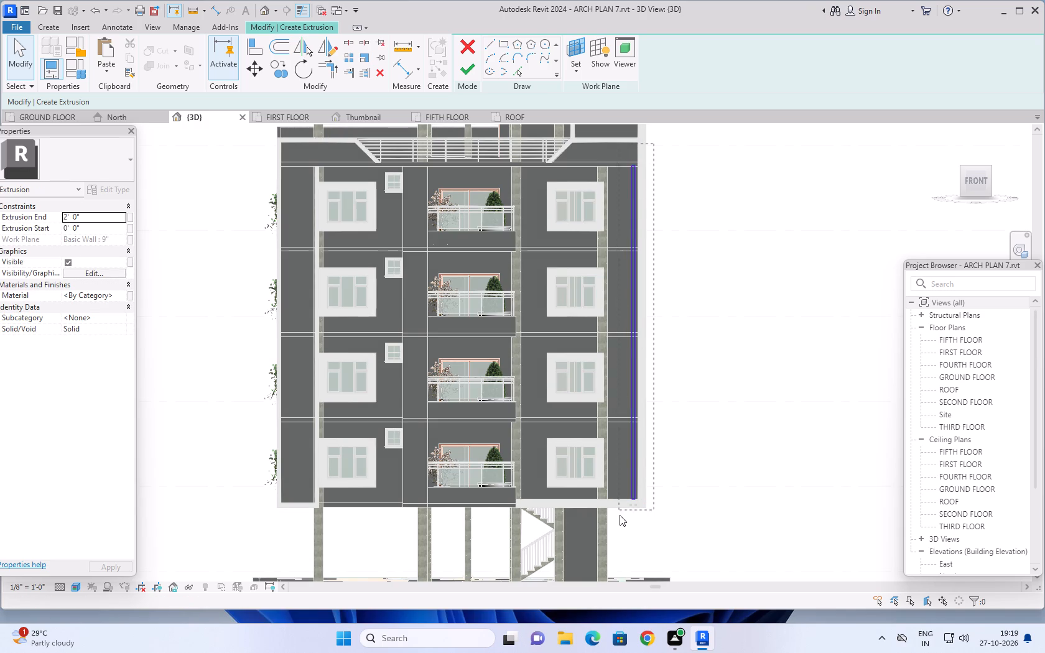
pyautogui.moveTo(620, 515); pyautogui.dragTo(620, 517)
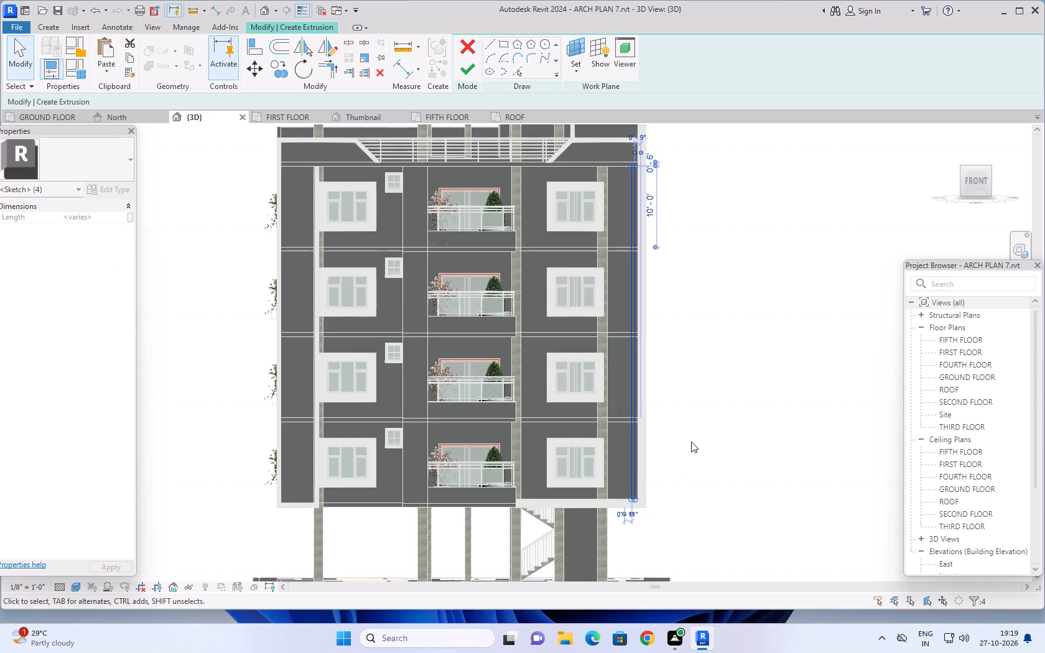
pyautogui.scroll(1, 693, 438)
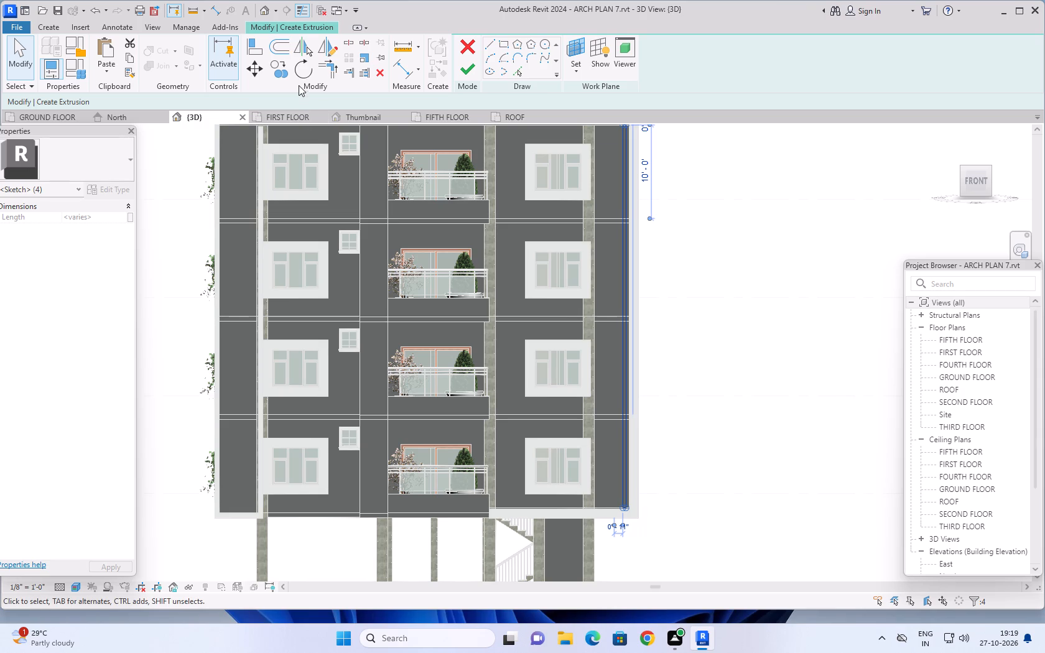
pyautogui.click(279, 65)
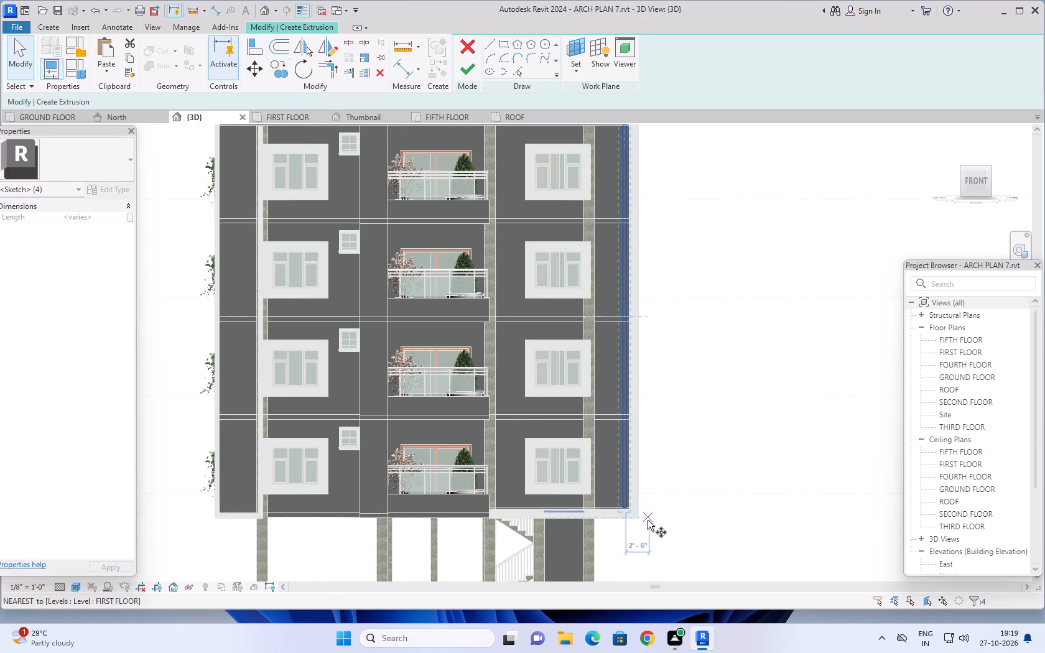
pyautogui.scroll(13, 616, 504)
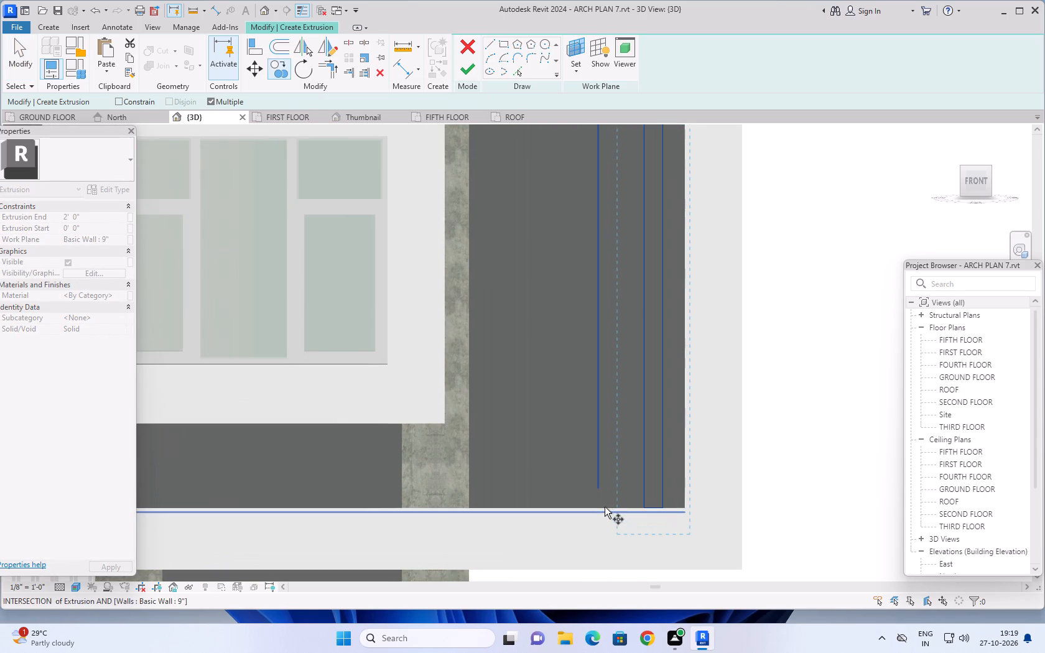
pyautogui.click(661, 507)
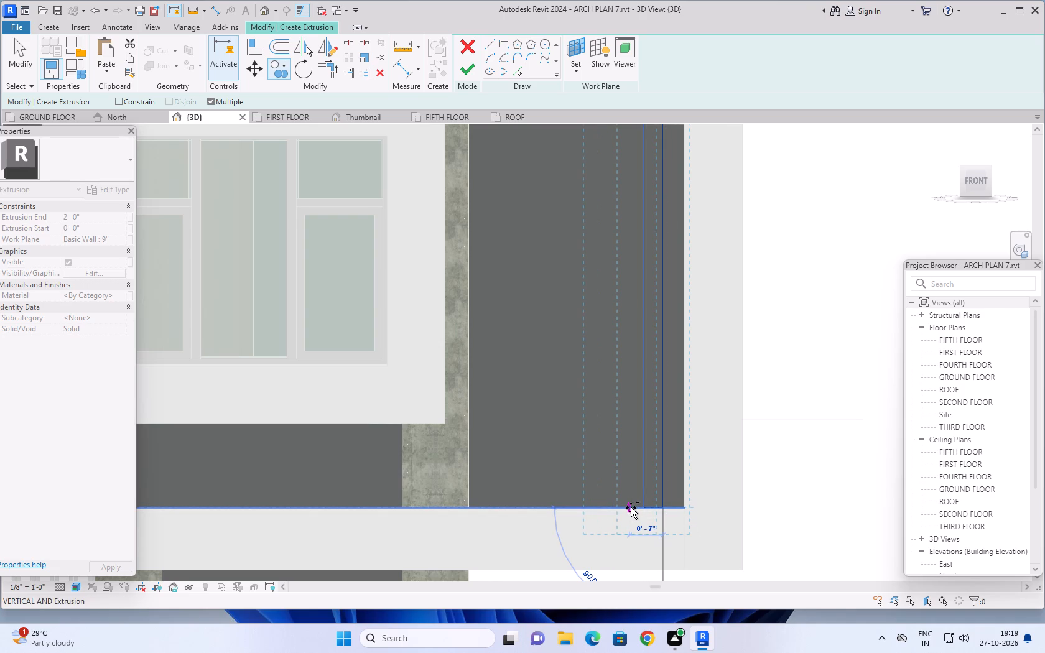
pyautogui.moveTo(633, 502); pyautogui.dragTo(640, 519, button='middle')
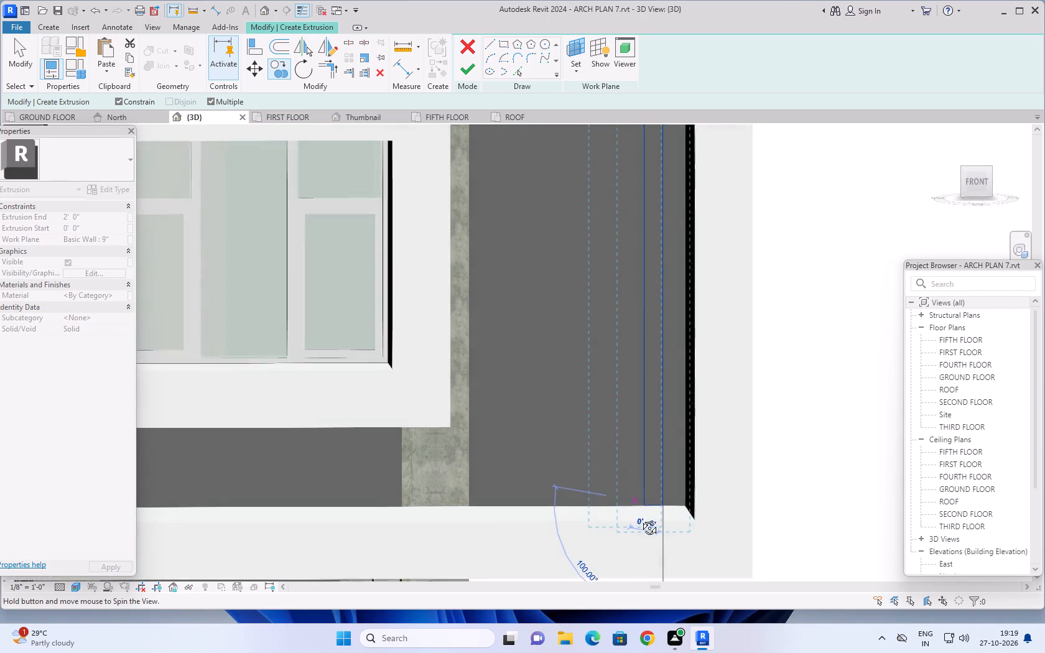
pyautogui.moveTo(640, 519); pyautogui.dragTo(643, 532, button='middle')
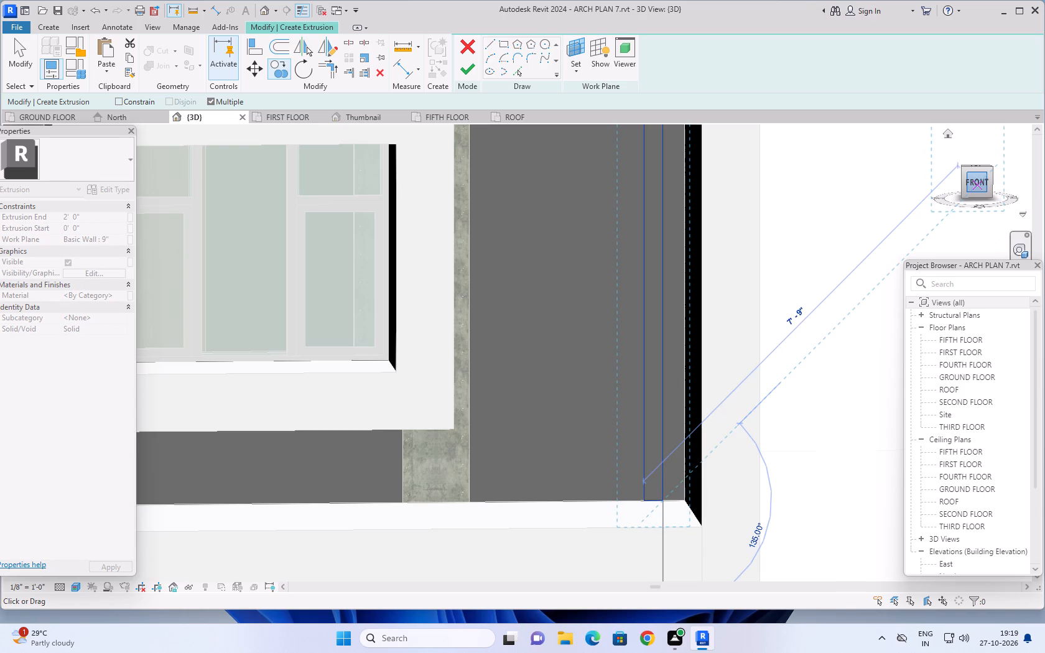
pyautogui.click(974, 185)
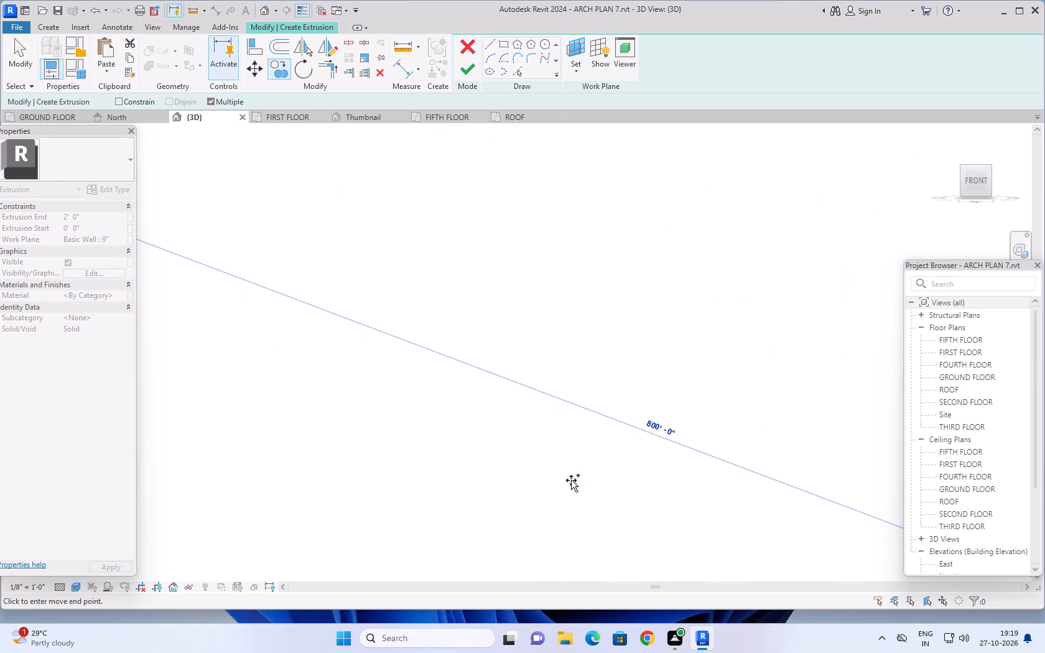
pyautogui.scroll(4, 569, 396)
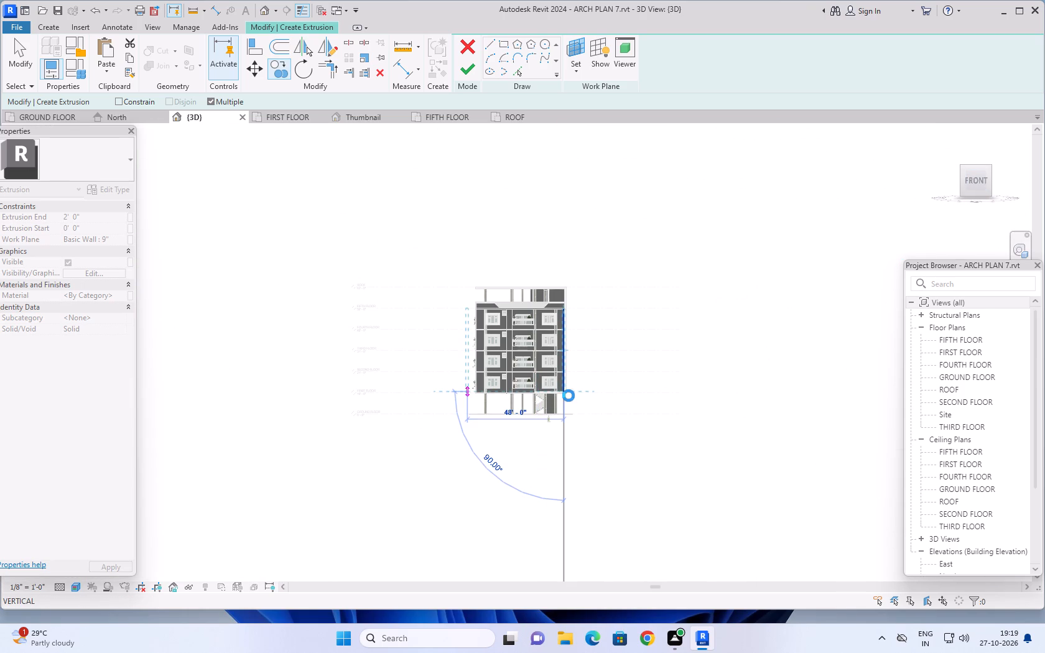
pyautogui.scroll(8, 556, 390)
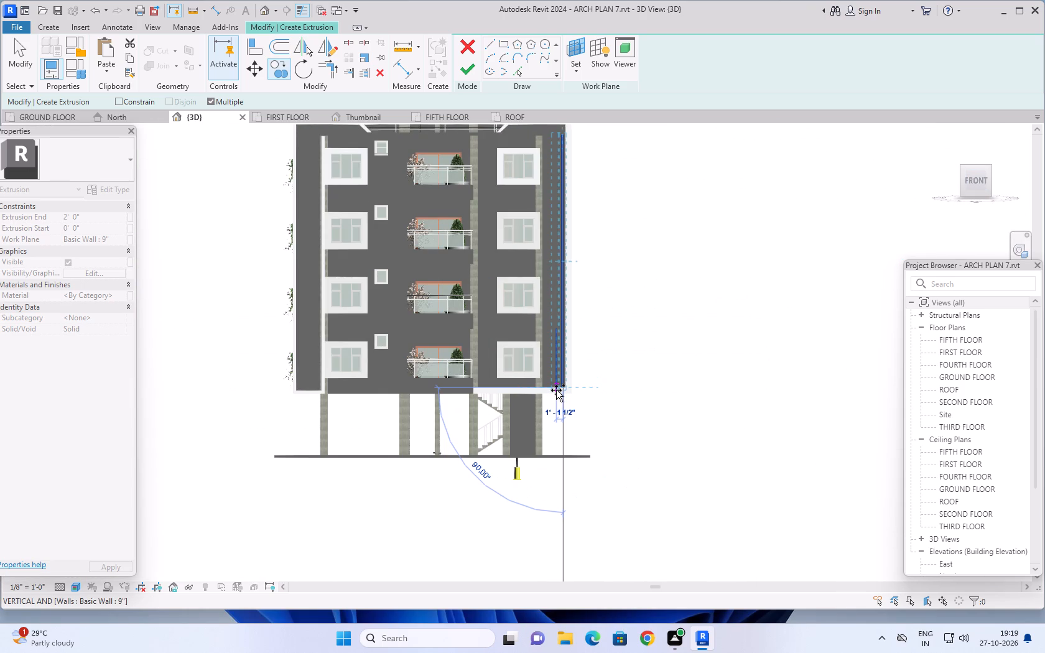
pyautogui.scroll(8, 556, 390)
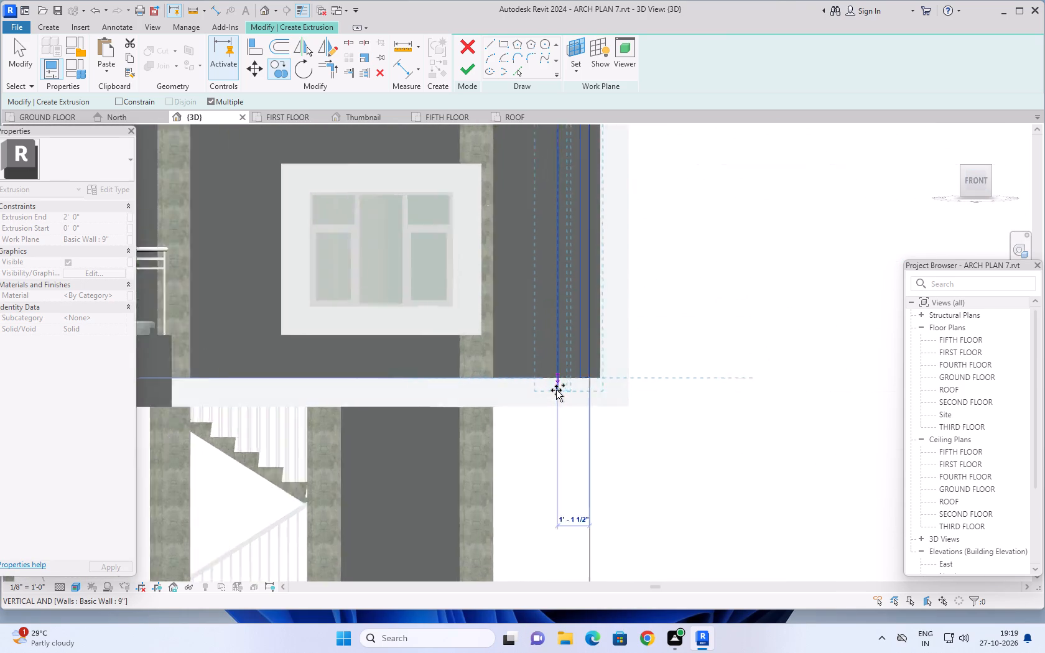
pyautogui.scroll(10, 556, 390)
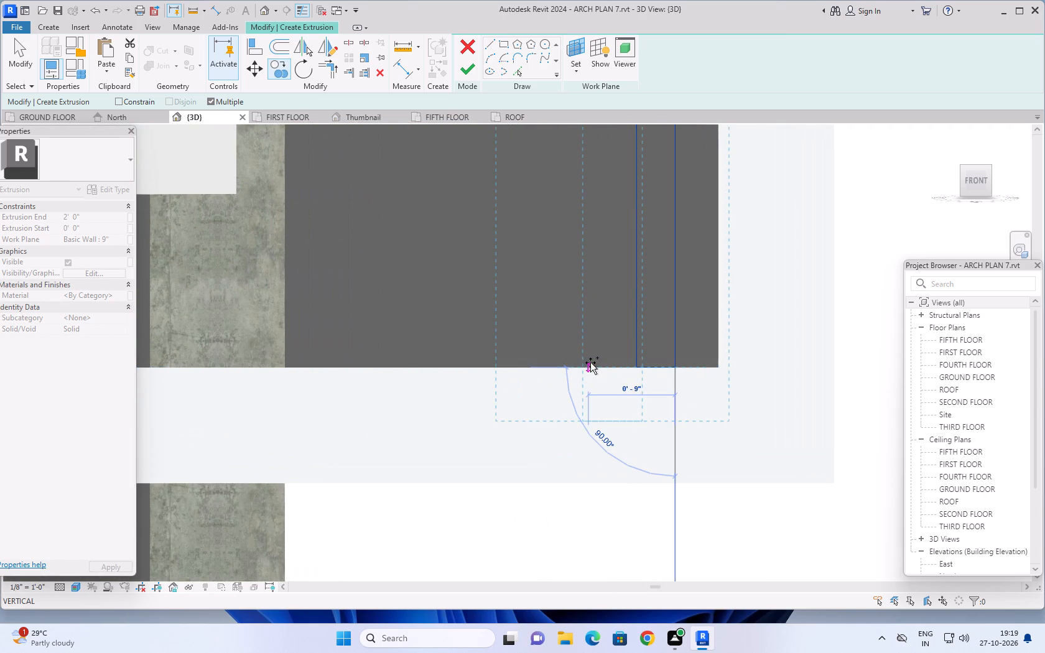
pyautogui.scroll(1, 590, 363)
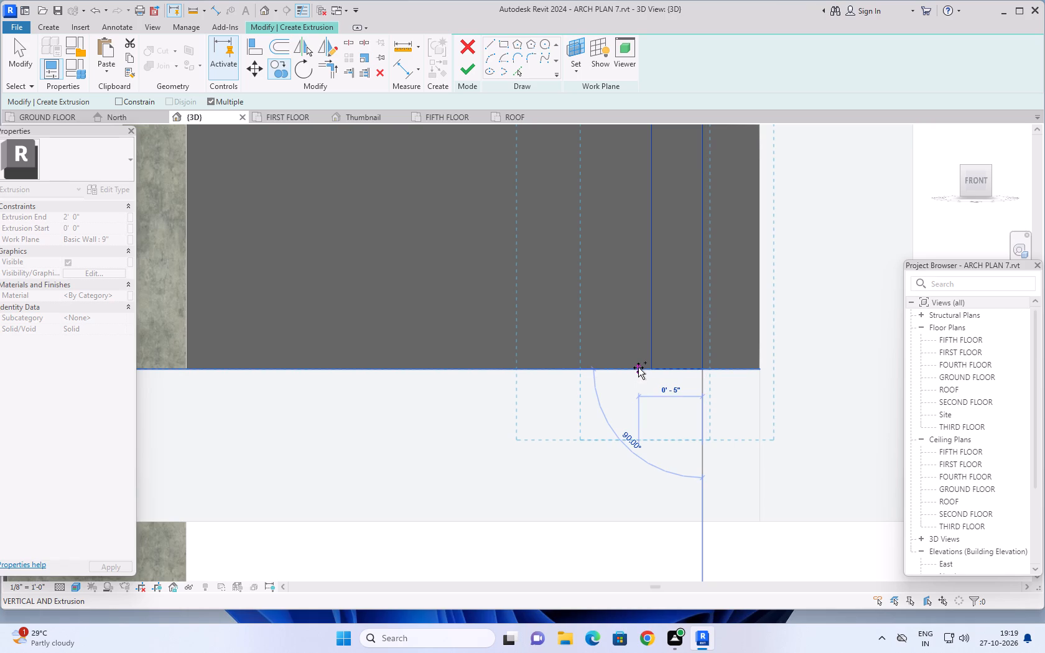
pyautogui.click(638, 368)
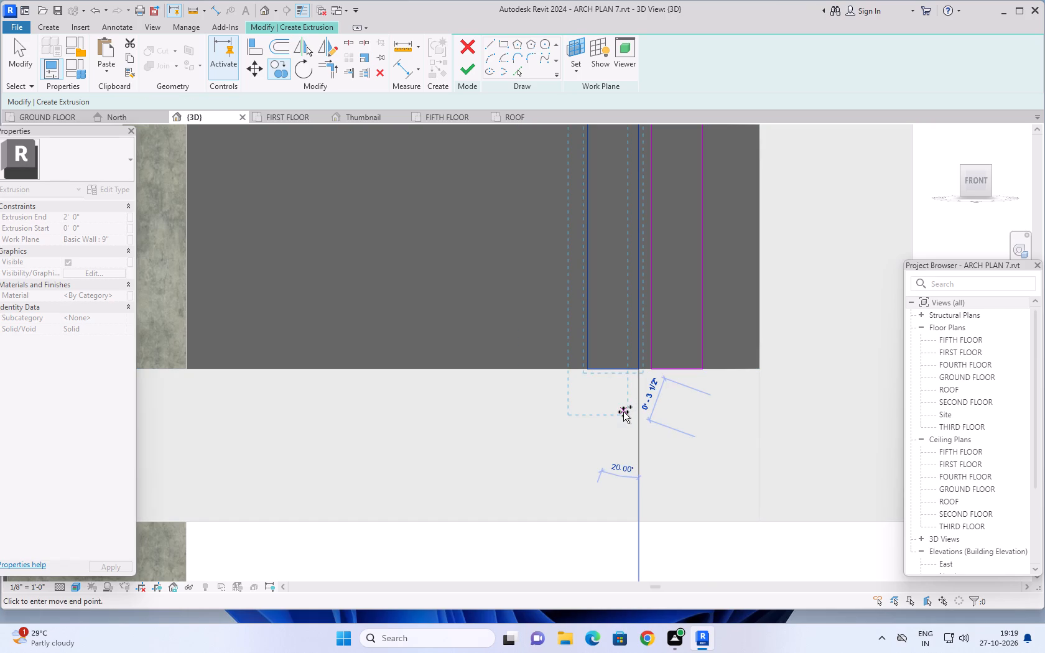
# Place five more copies of the strip outline, each 5" further inward along the top edge of the base band.
pyautogui.click(574, 372)
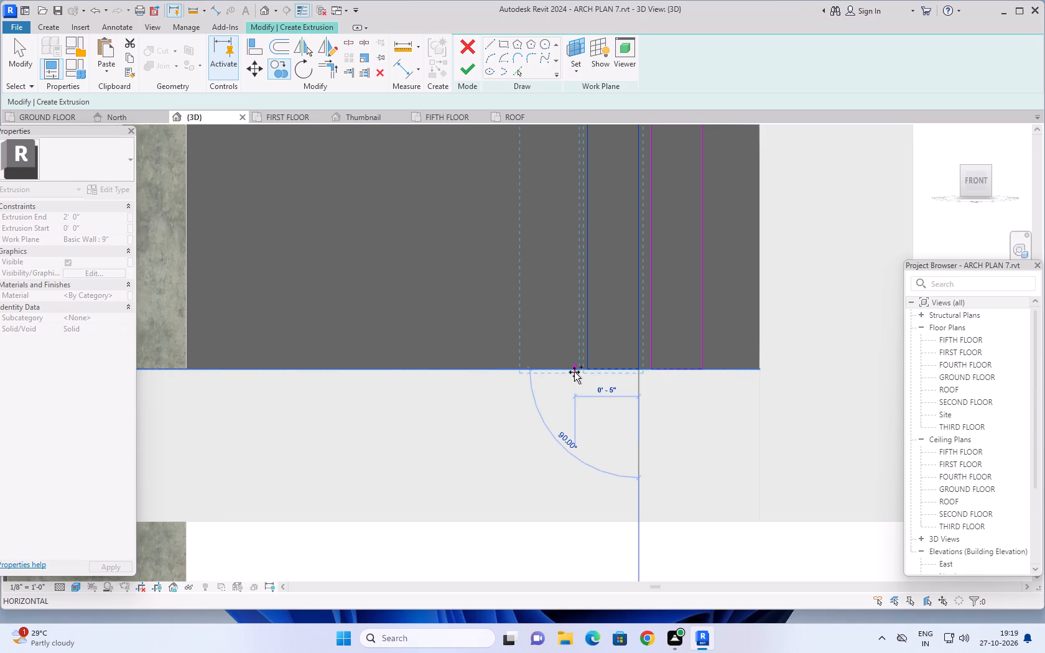
pyautogui.click(513, 369)
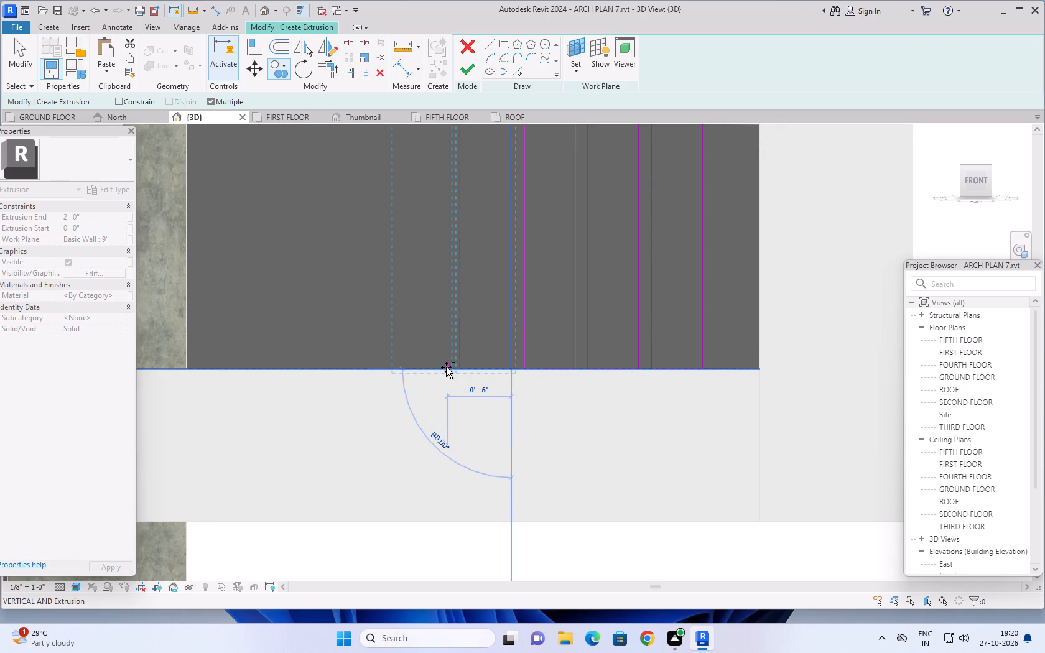
pyautogui.click(446, 367)
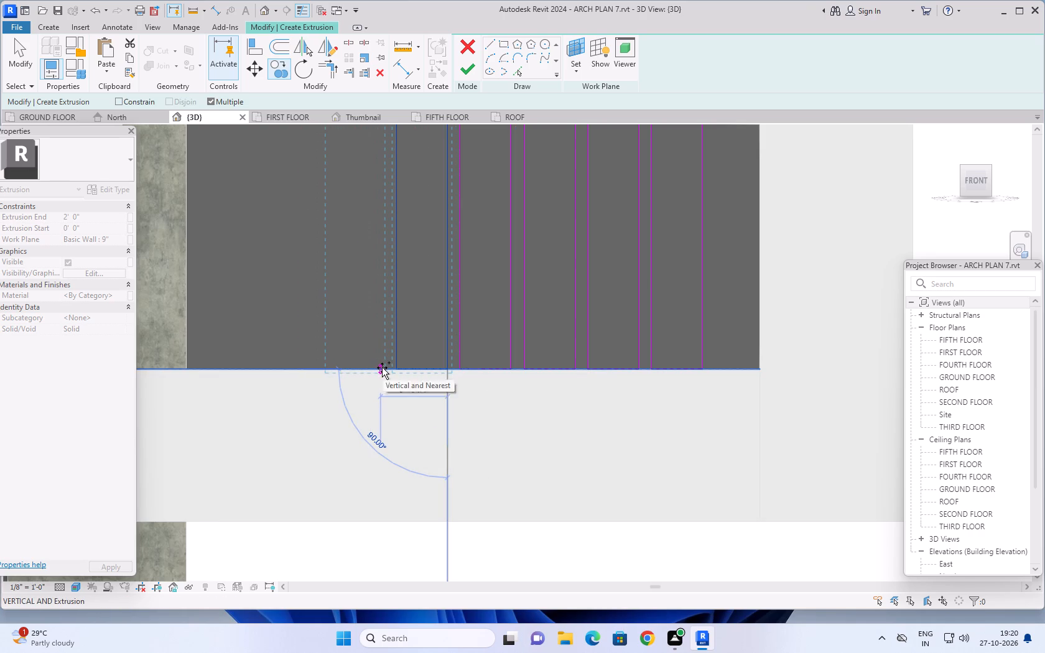
pyautogui.click(383, 368)
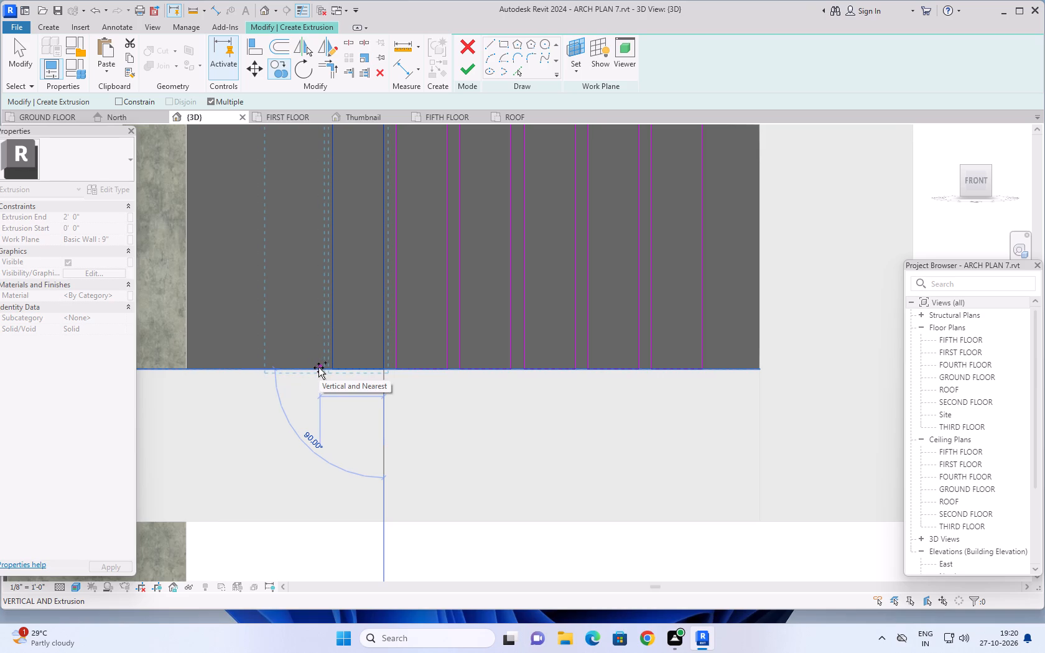
pyautogui.click(318, 368)
# Place two more strip outline copies at 5" spacing up to the stone column beside the windows, and end the copying.
pyautogui.scroll(-1, 278, 378)
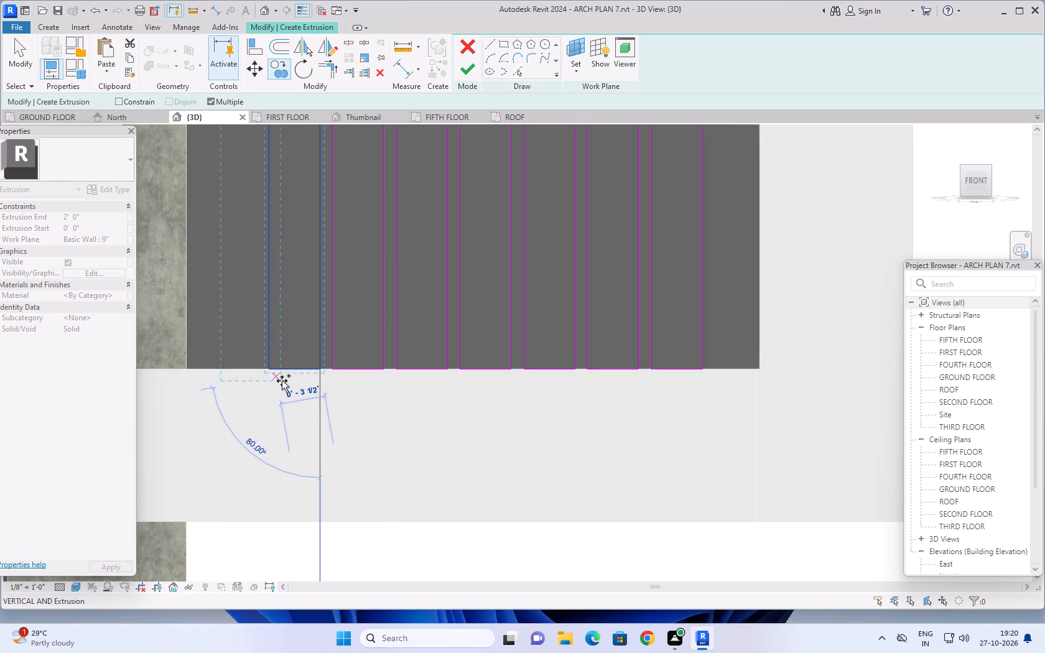
pyautogui.scroll(-2, 282, 381)
pyautogui.moveTo(311, 387); pyautogui.dragTo(455, 394, button='middle')
pyautogui.scroll(1, 452, 393)
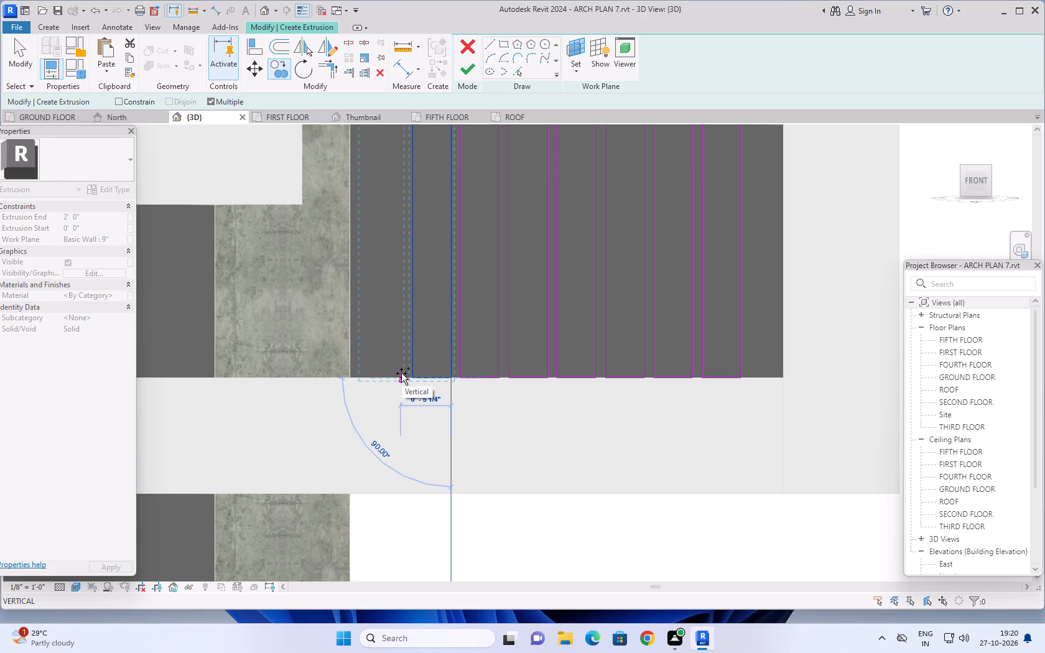
pyautogui.click(402, 374)
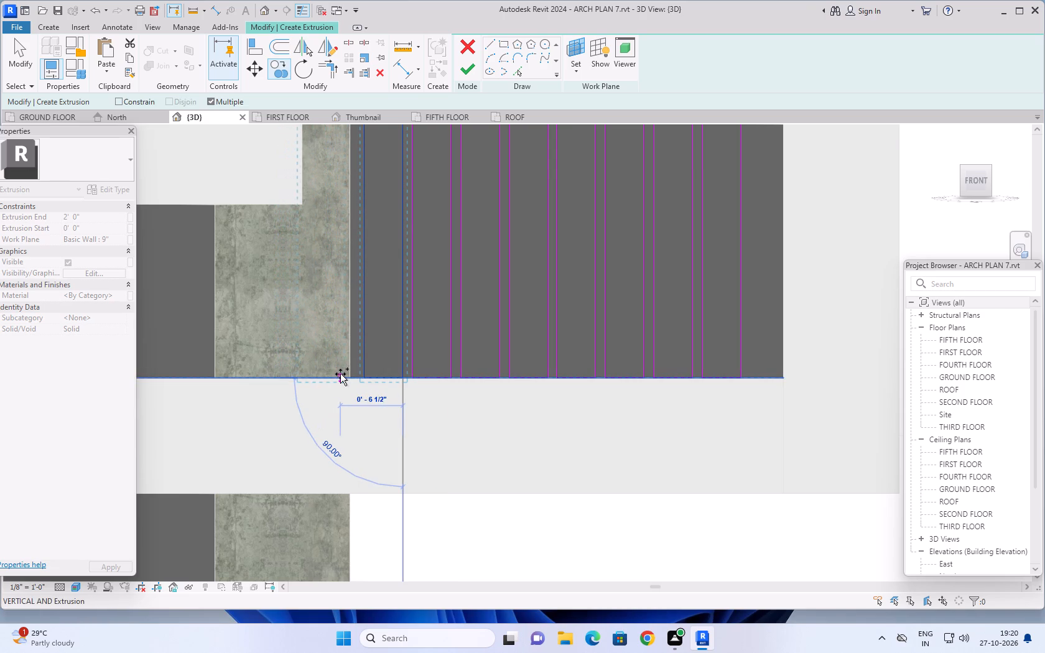
pyautogui.scroll(1, 345, 374)
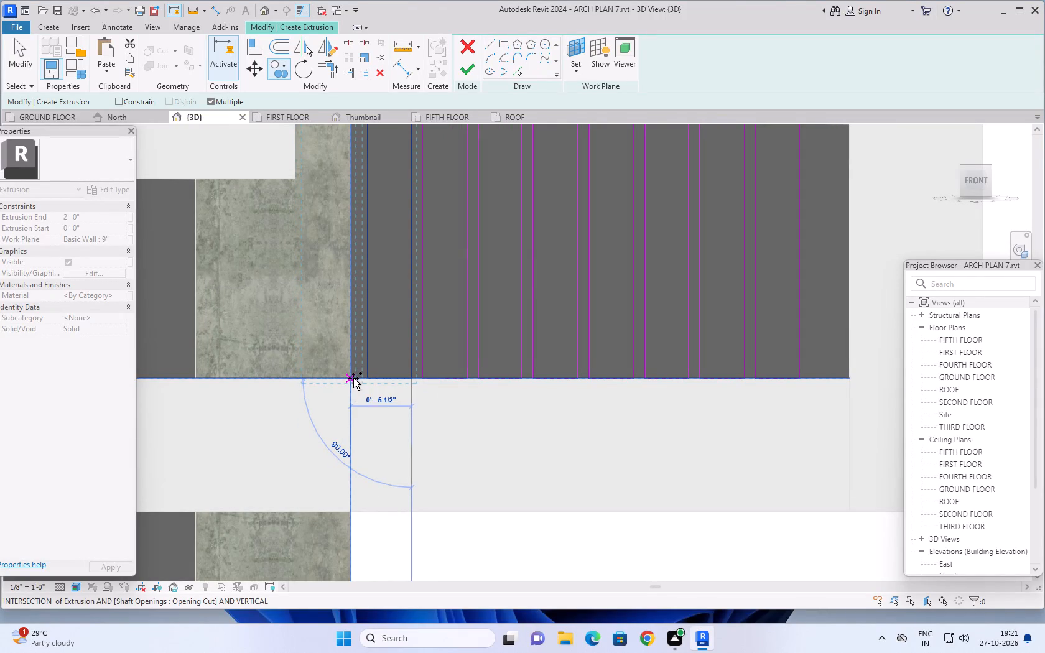
pyautogui.click(356, 378)
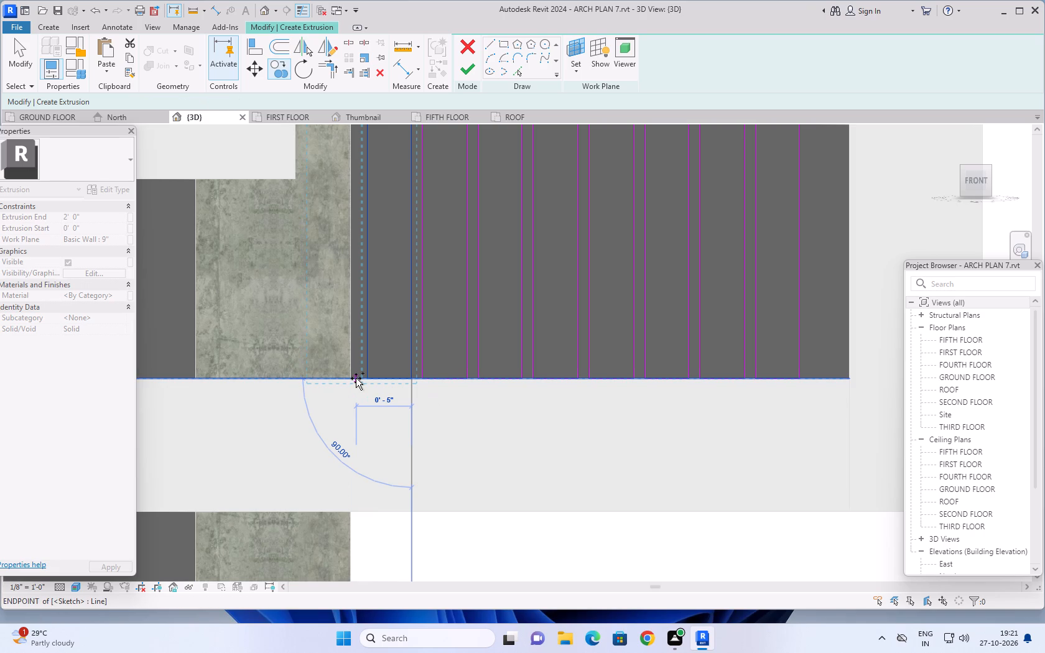
pyautogui.scroll(-3, 481, 424)
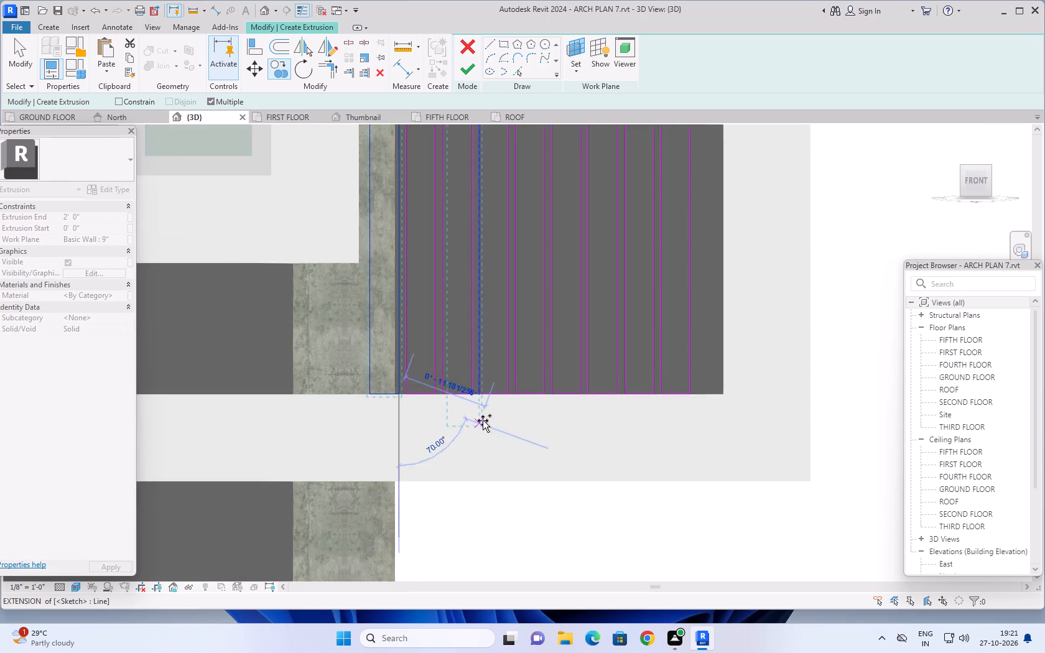
pyautogui.scroll(-7, 483, 420)
pyautogui.press('Escape')
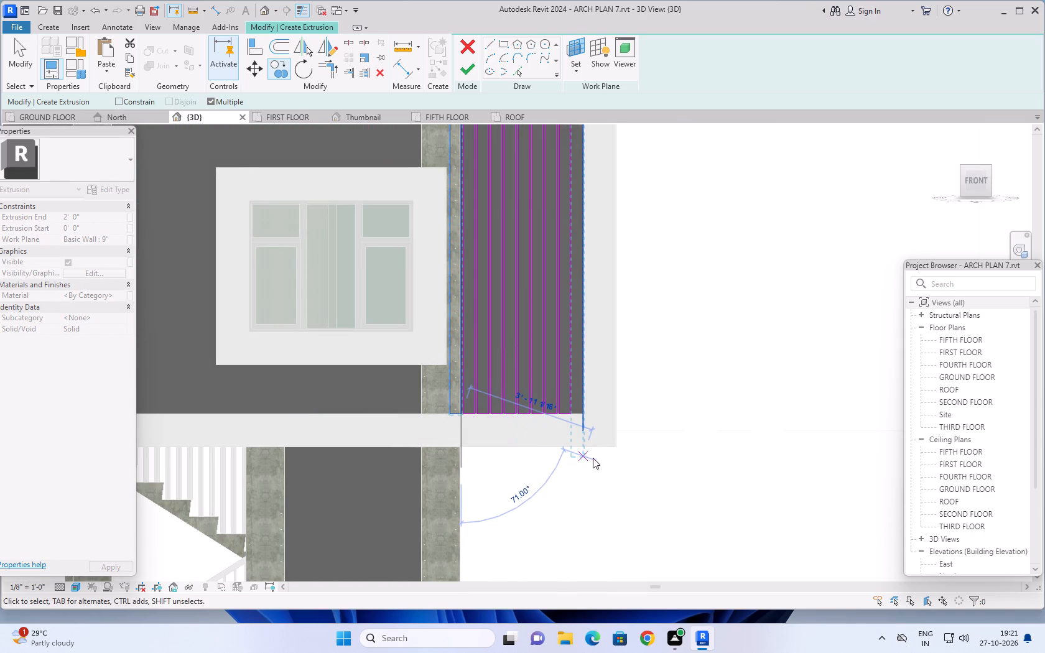
pyautogui.press('Escape')
pyautogui.press('Escape')
pyautogui.press('Escape')
pyautogui.scroll(-7, 680, 274)
pyautogui.press('Escape')
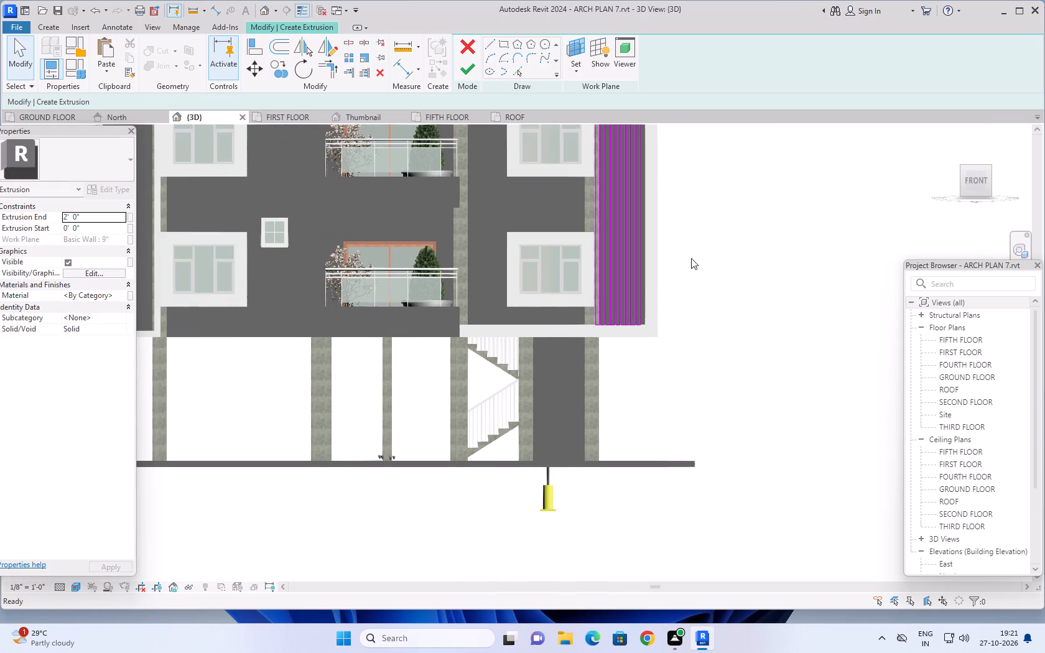
# Finish the extrusion sketch containing the row of full-height vertical strips on the 9" wall.
pyautogui.scroll(-3, 699, 225)
pyautogui.moveTo(710, 189); pyautogui.dragTo(676, 317, button='middle')
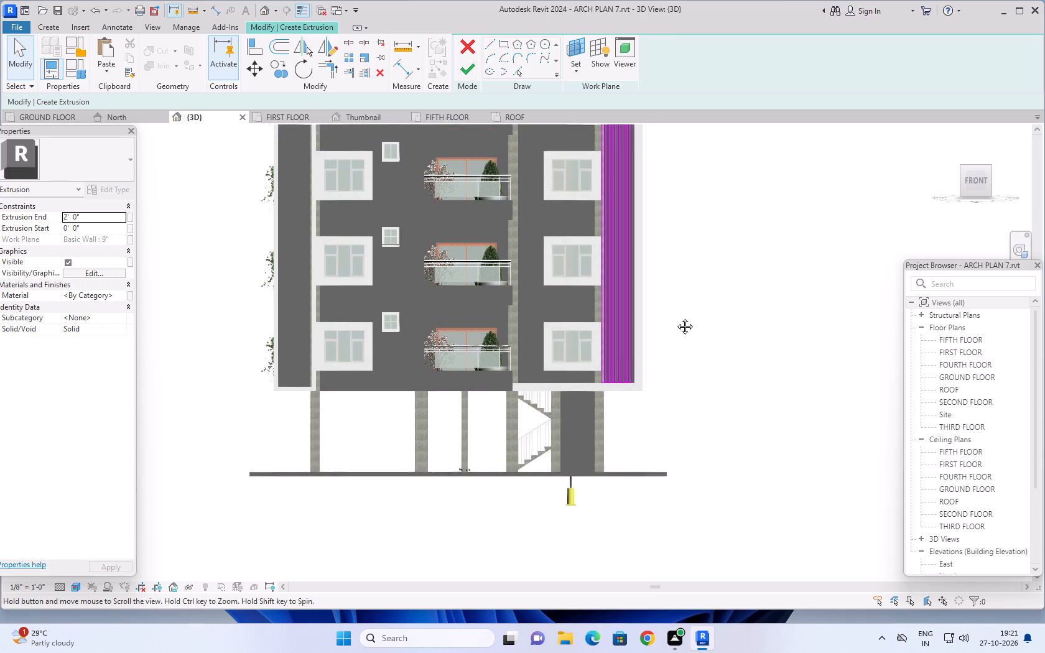
pyautogui.moveTo(676, 317); pyautogui.dragTo(665, 448, button='middle')
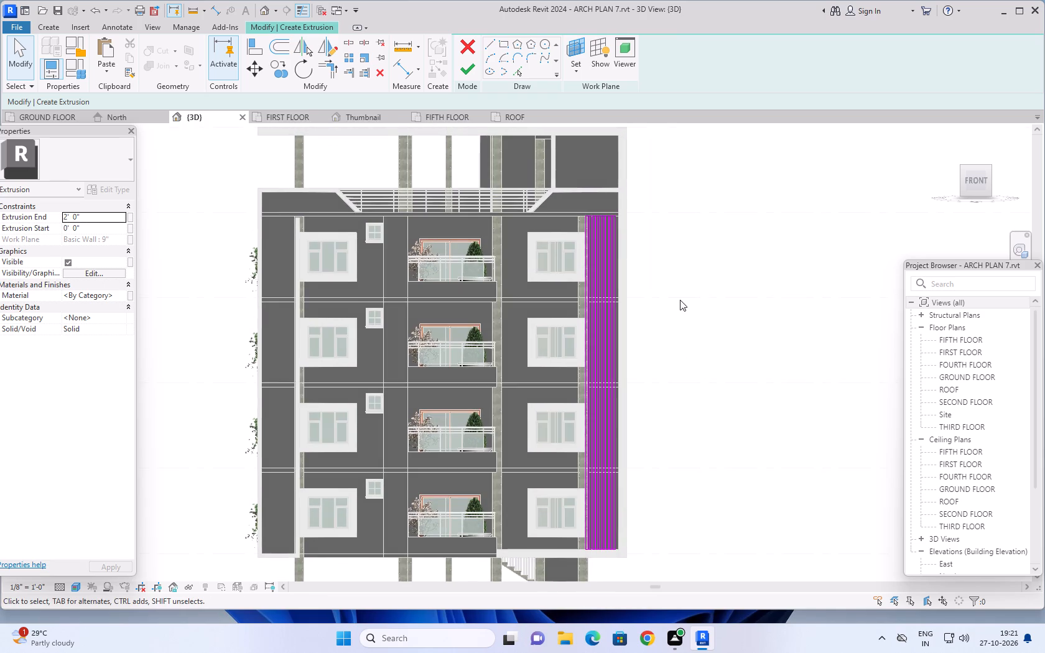
pyautogui.moveTo(680, 300); pyautogui.dragTo(653, 394, button='middle')
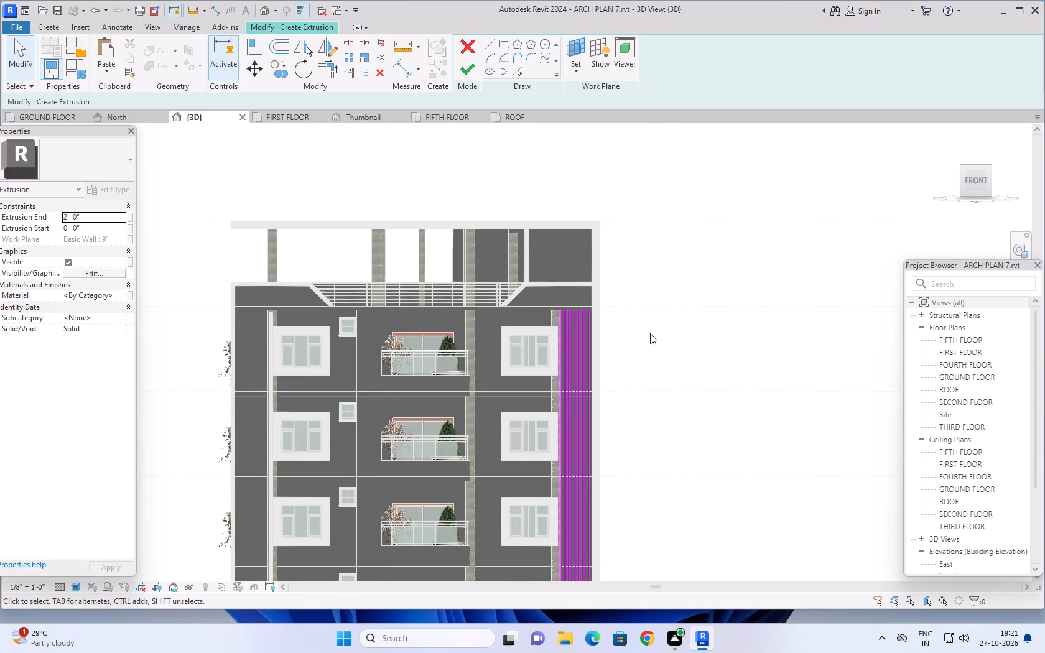
pyautogui.click(466, 72)
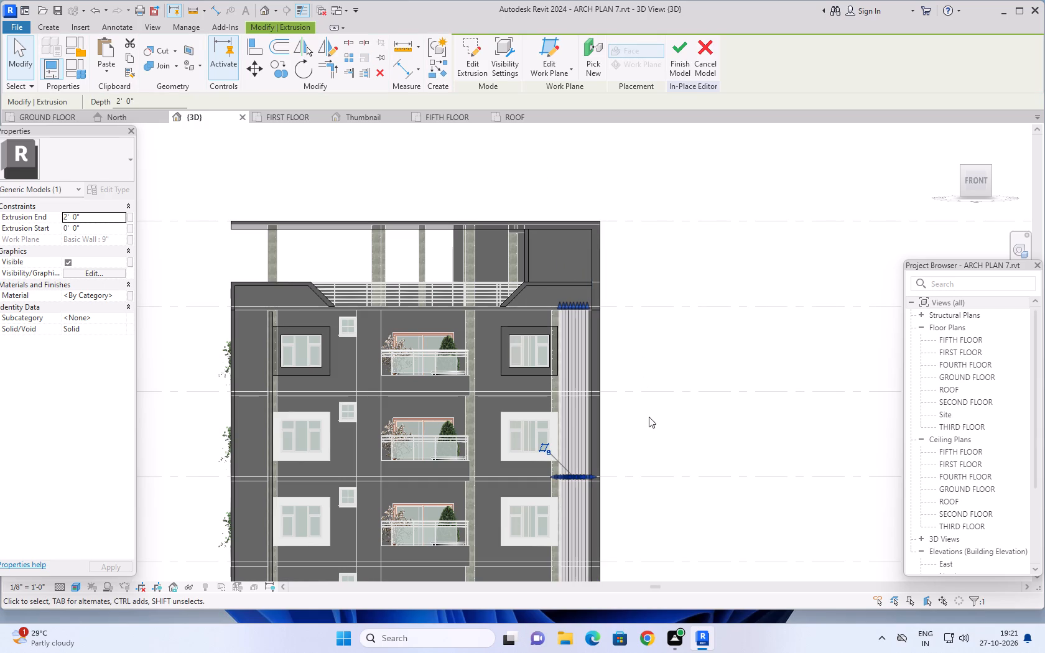
# Examine how far the extruded strips project from the wall, below the parapet and beside the uppermost window frame.
pyautogui.keyDown('shift'); pyautogui.moveTo(649, 425); pyautogui.dragTo(702, 443, button='middle'); pyautogui.keyUp('shift')
pyautogui.keyDown('shift'); pyautogui.moveTo(647, 397); pyautogui.dragTo(717, 429, button='middle'); pyautogui.keyUp('shift')
pyautogui.keyDown('shift'); pyautogui.moveTo(666, 340); pyautogui.dragTo(685, 388, button='middle'); pyautogui.keyUp('shift')
pyautogui.keyDown('shift'); pyautogui.scroll(1, 667, 356); pyautogui.keyUp('shift')
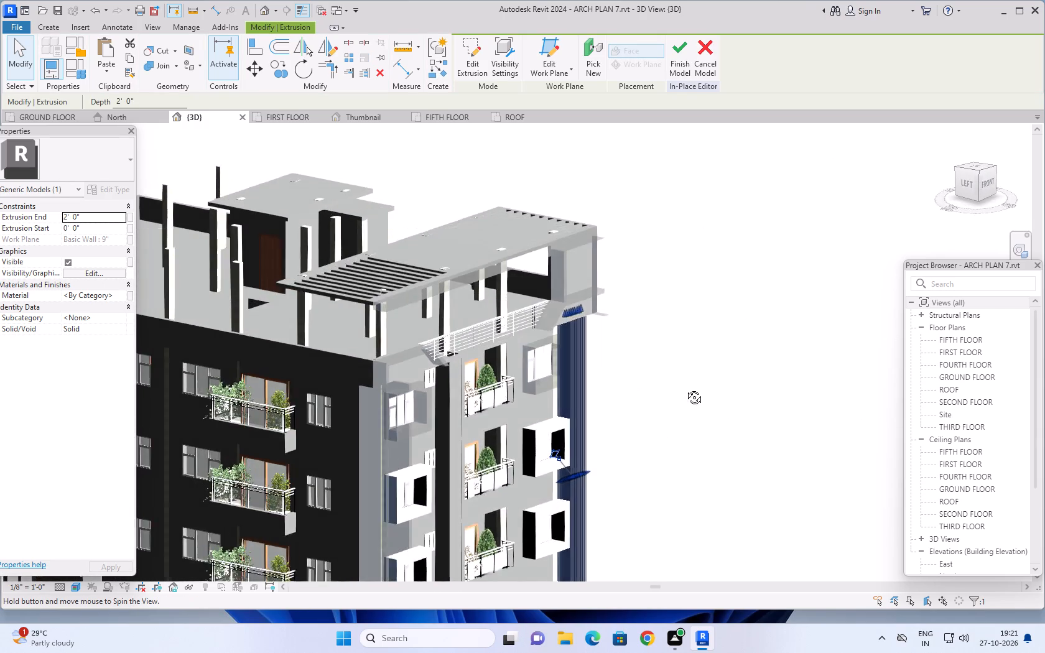
pyautogui.keyDown('shift'); pyautogui.moveTo(685, 388); pyautogui.dragTo(649, 403, button='middle'); pyautogui.keyUp('shift')
pyautogui.scroll(3, 558, 362)
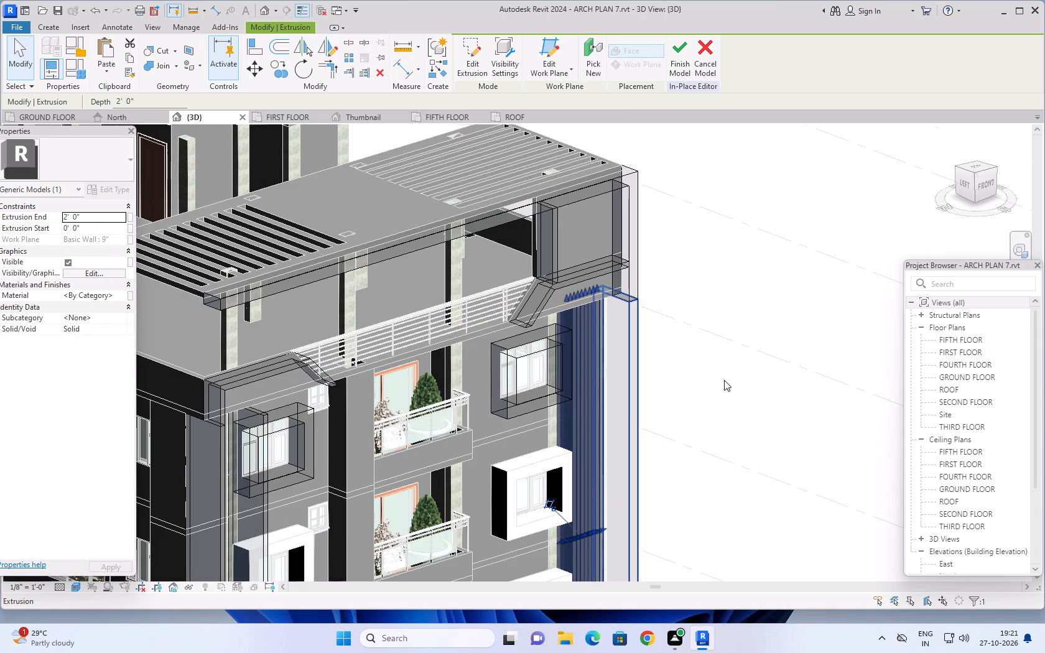
pyautogui.moveTo(697, 374); pyautogui.dragTo(689, 315, button='middle')
pyautogui.scroll(4, 546, 354)
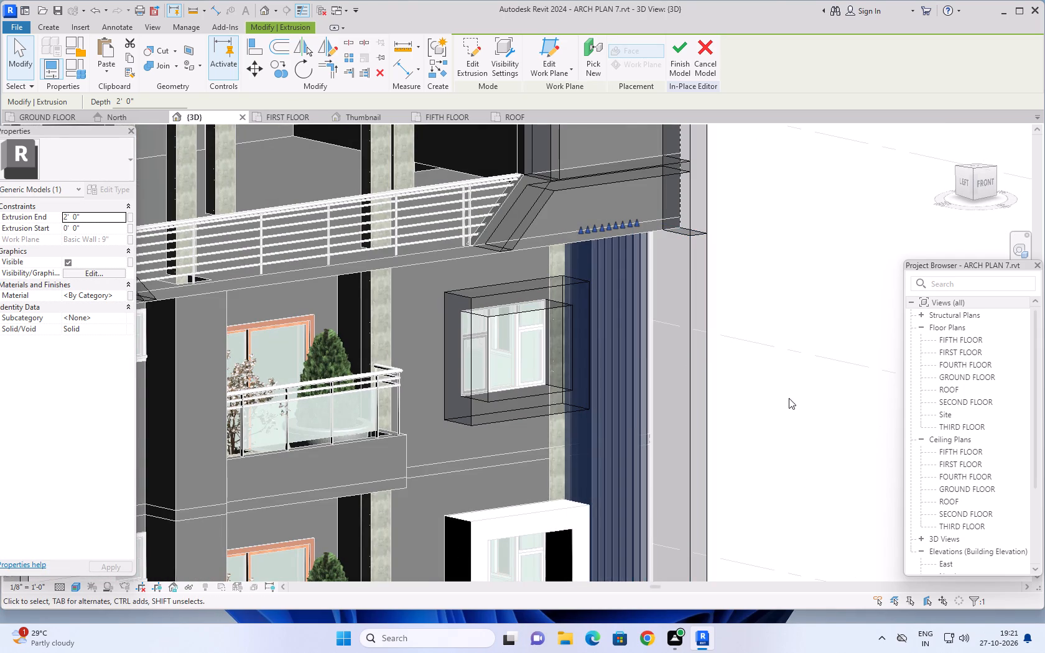
pyautogui.moveTo(776, 387); pyautogui.dragTo(763, 405, button='middle')
pyautogui.keyDown('shift'); pyautogui.moveTo(753, 429); pyautogui.dragTo(700, 448, button='middle'); pyautogui.keyUp('shift')
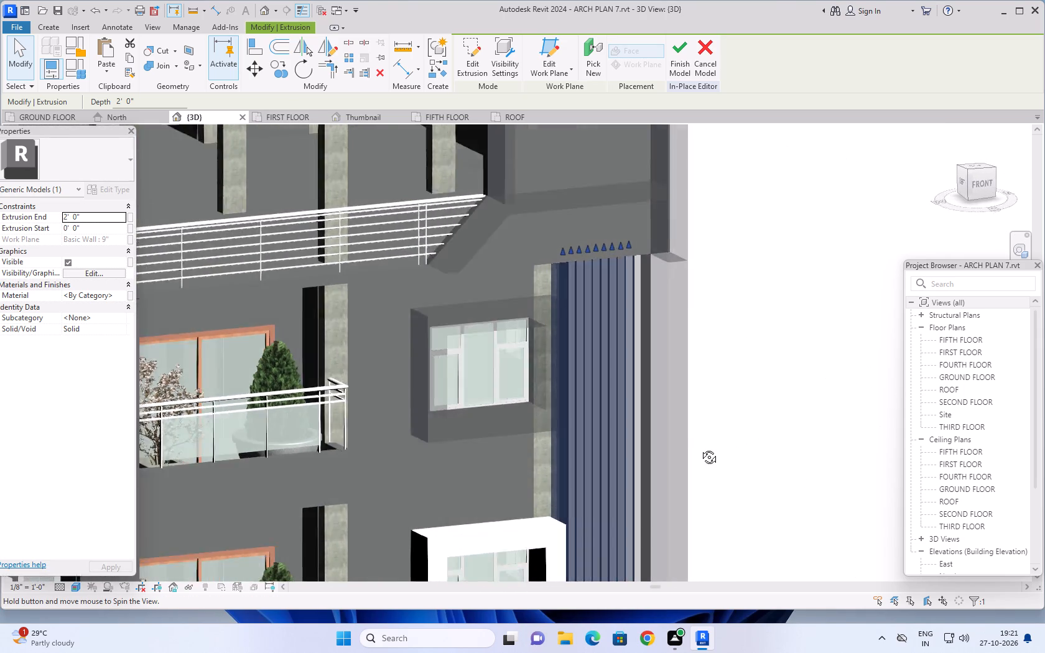
# Start a new extrusion and sketch a rectangle about 4" wide and 3' 0" high from the outermost strip's top corner to the parapet band.
pyautogui.keyDown('shift'); pyautogui.moveTo(700, 448); pyautogui.dragTo(661, 414, button='middle'); pyautogui.keyUp('shift')
pyautogui.moveTo(780, 373); pyautogui.dragTo(777, 427, button='middle')
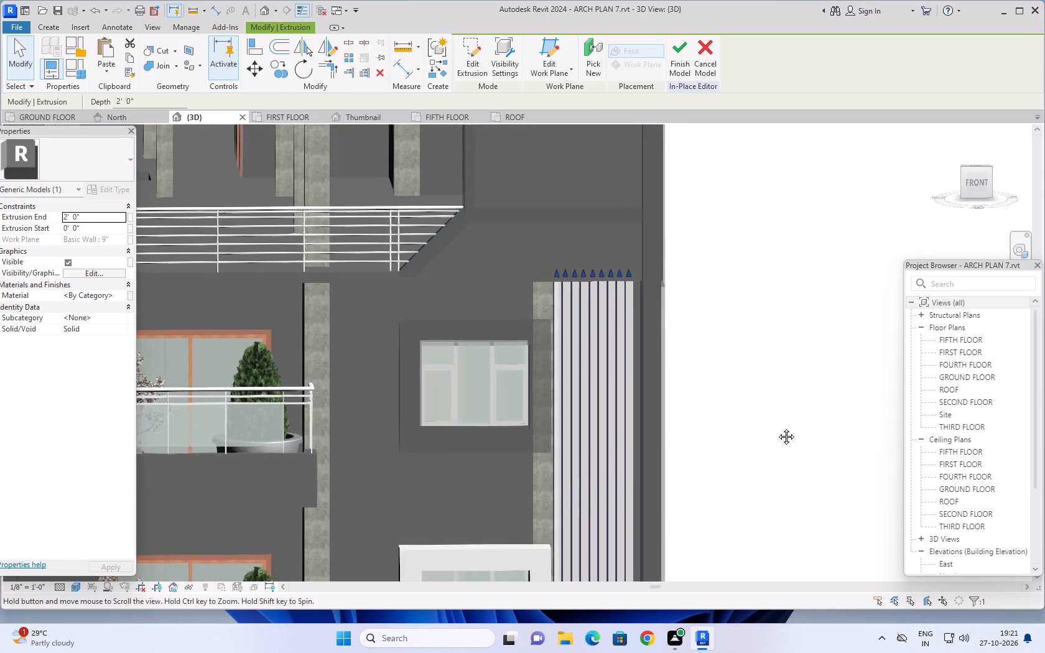
pyautogui.moveTo(777, 427); pyautogui.dragTo(777, 455, button='middle')
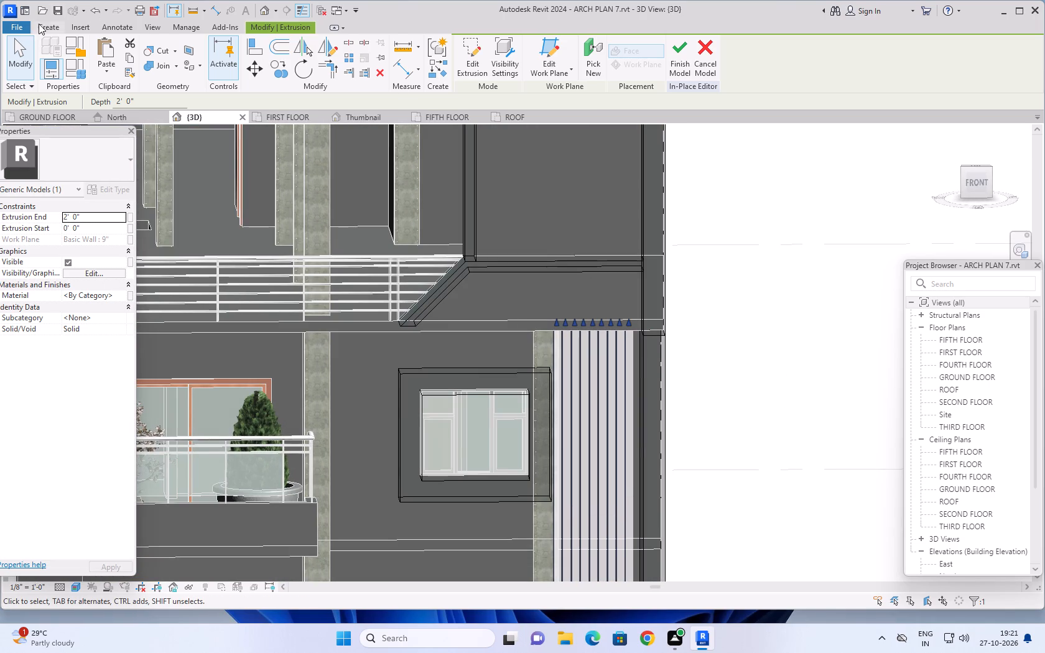
pyautogui.click(44, 23)
pyautogui.click(107, 58)
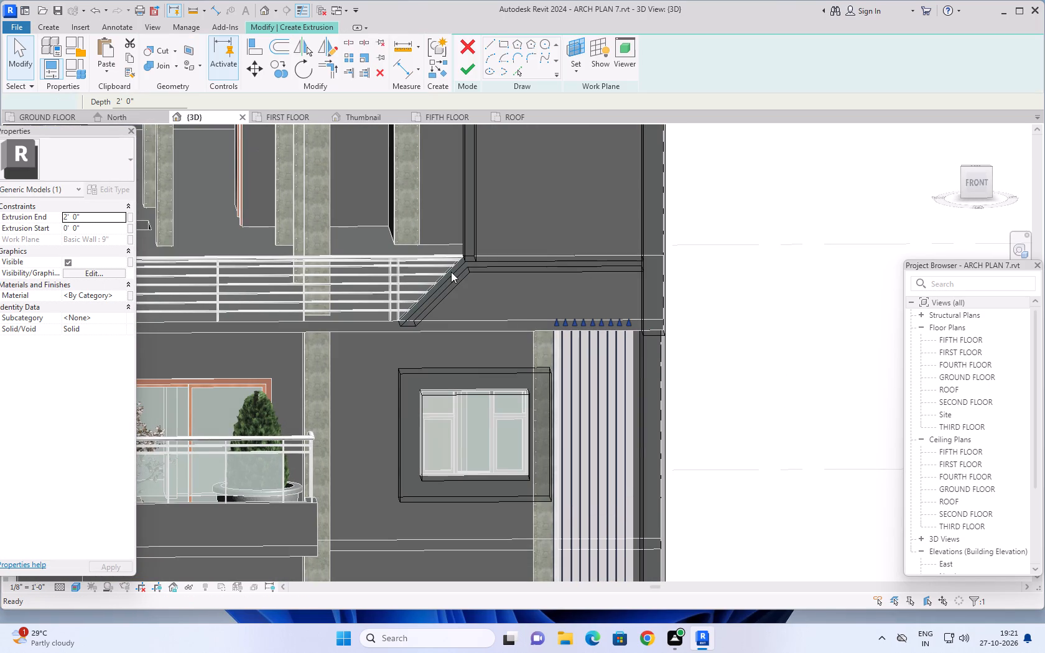
pyautogui.keyDown('shift'); pyautogui.moveTo(697, 325); pyautogui.dragTo(695, 286, button='middle'); pyautogui.keyUp('shift')
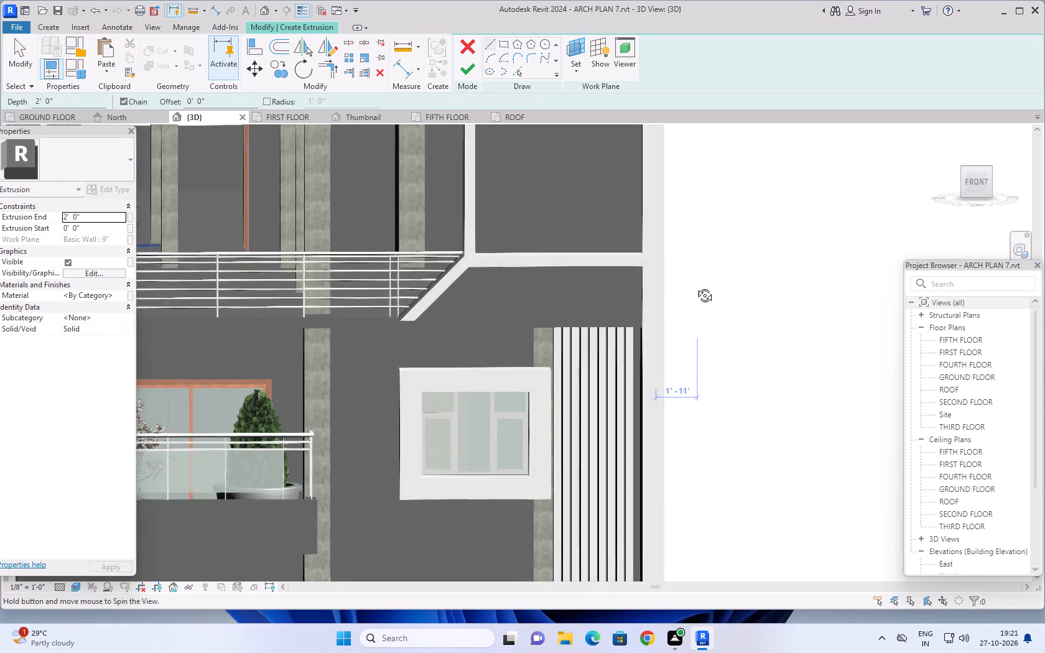
pyautogui.keyDown('shift'); pyautogui.moveTo(695, 286); pyautogui.dragTo(689, 270, button='middle'); pyautogui.keyUp('shift')
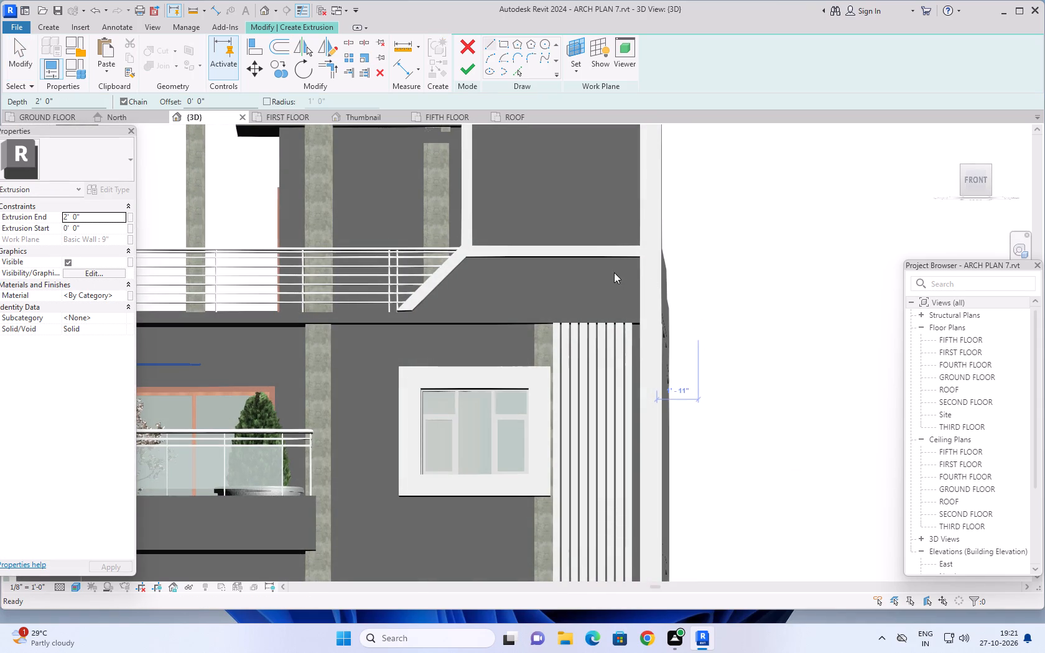
pyautogui.scroll(4, 614, 272)
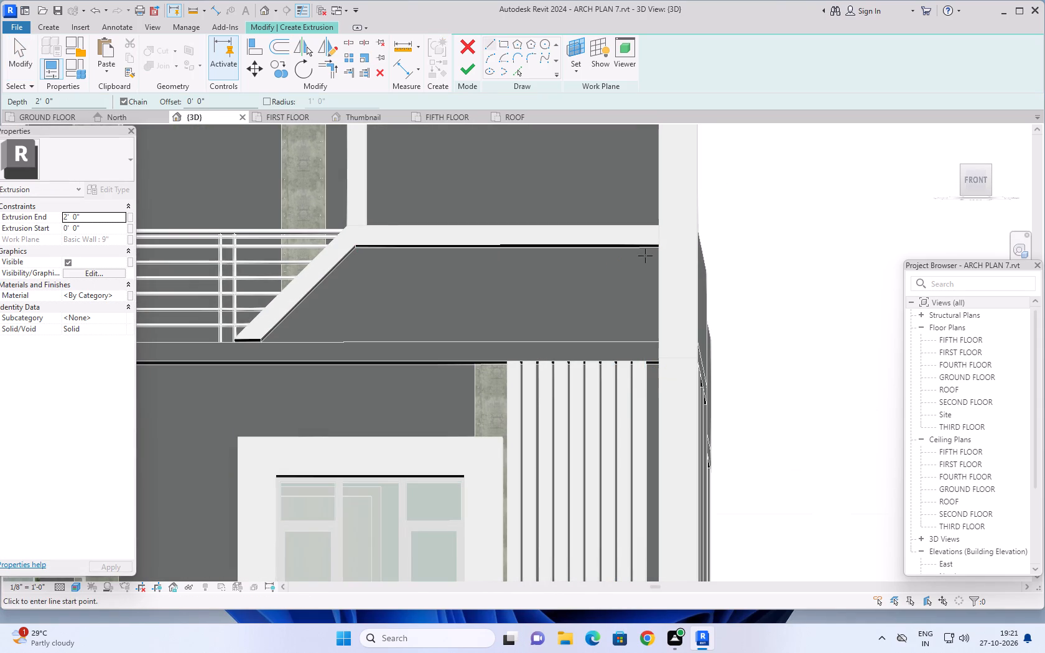
pyautogui.click(974, 182)
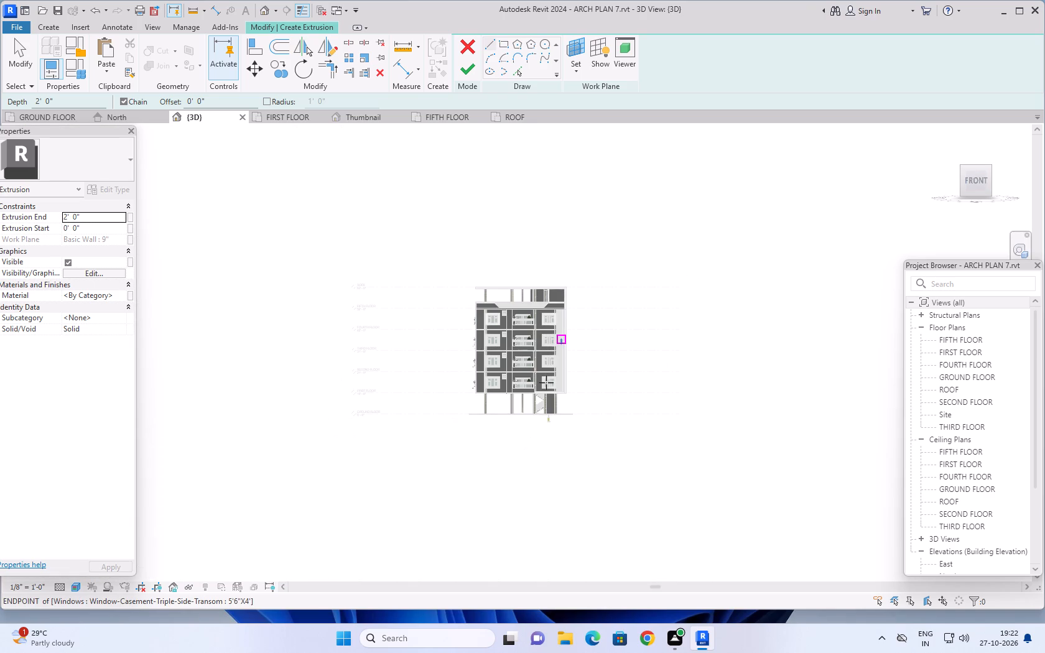
pyautogui.scroll(3, 559, 318)
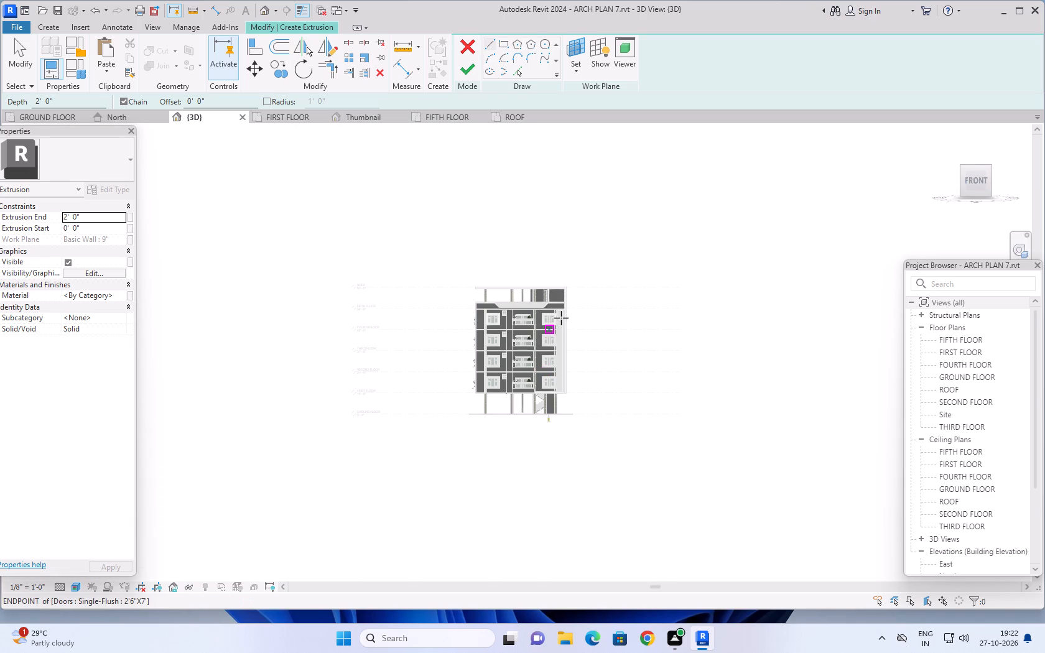
pyautogui.scroll(4, 561, 318)
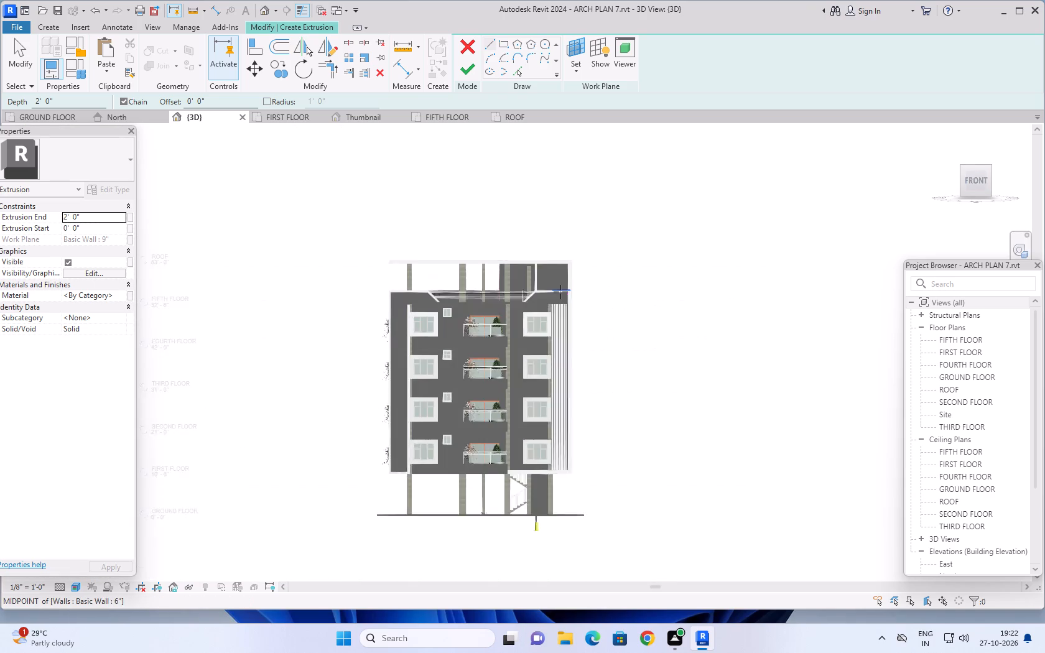
pyautogui.scroll(6, 562, 294)
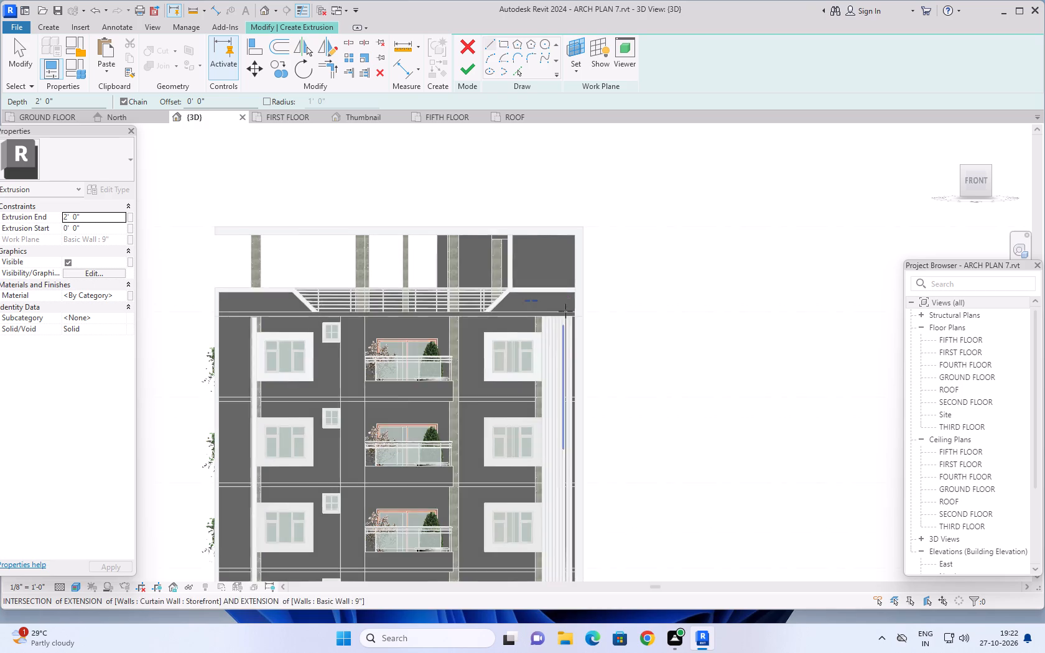
pyautogui.scroll(7, 580, 298)
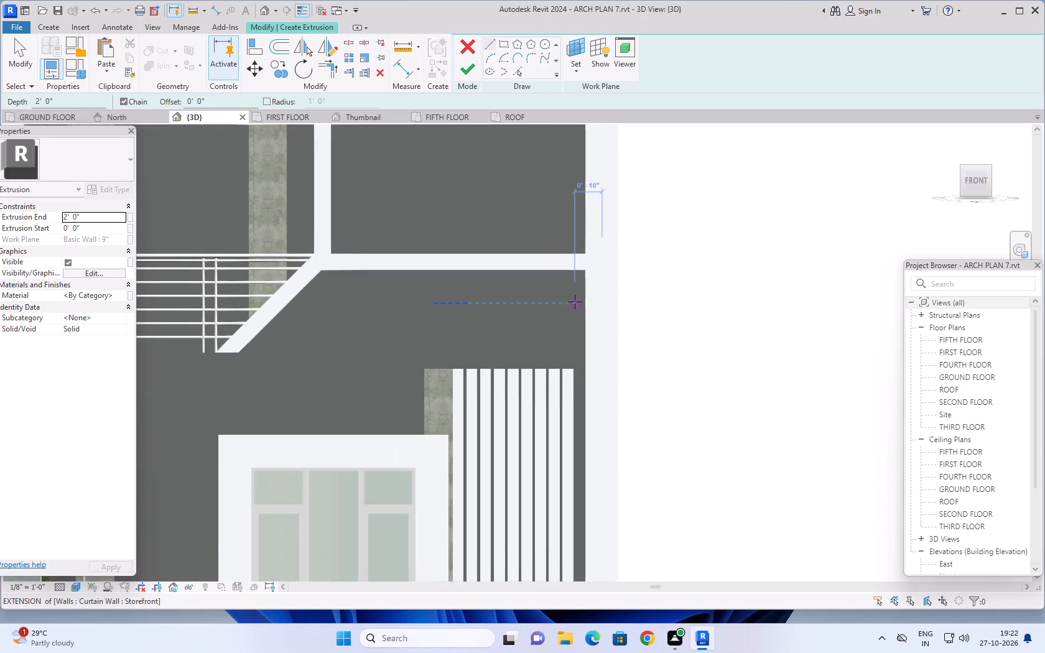
pyautogui.scroll(4, 575, 302)
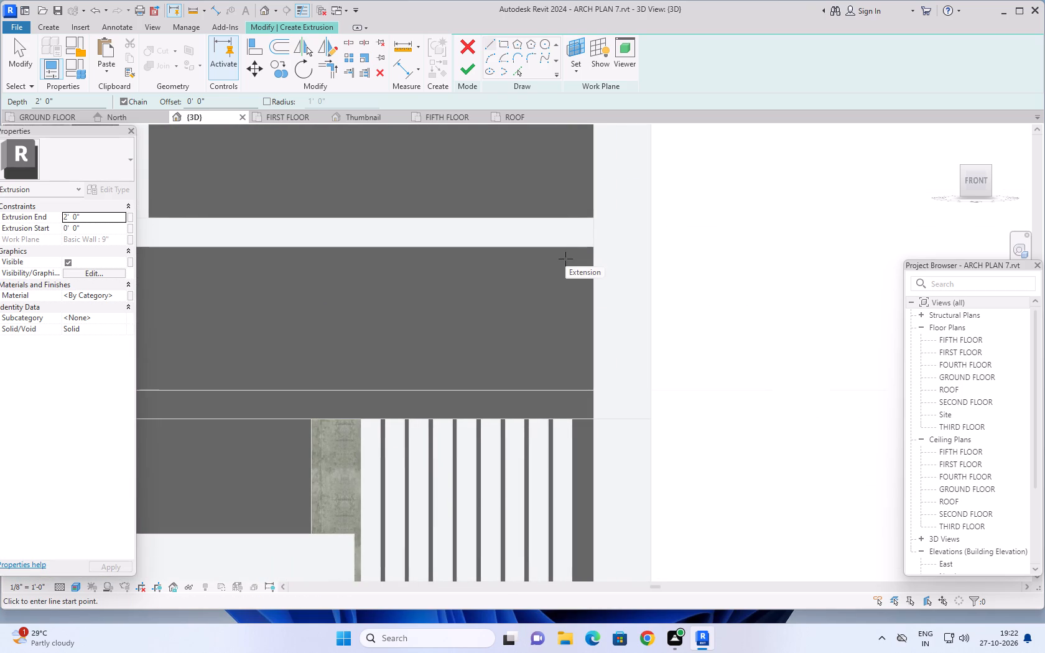
pyautogui.click(574, 417)
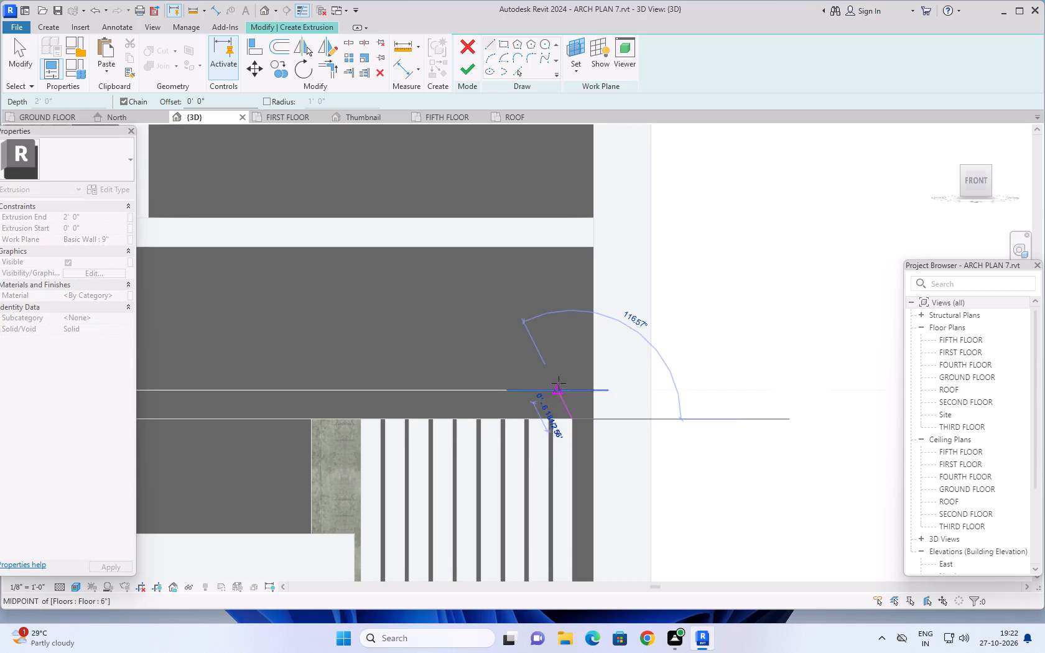
pyautogui.click(500, 40)
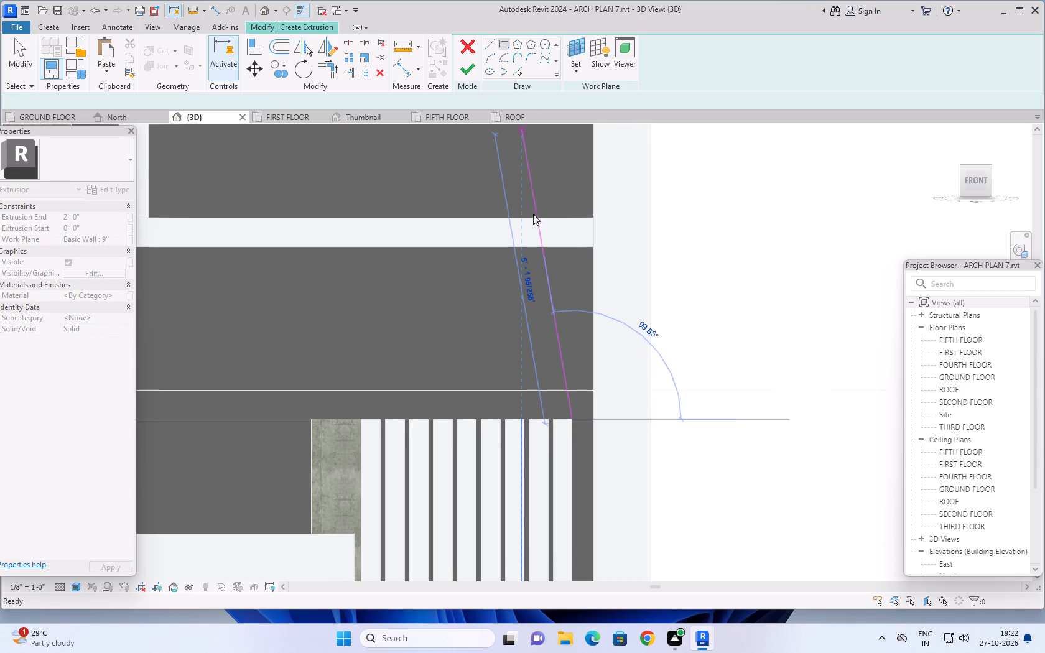
pyautogui.click(572, 418)
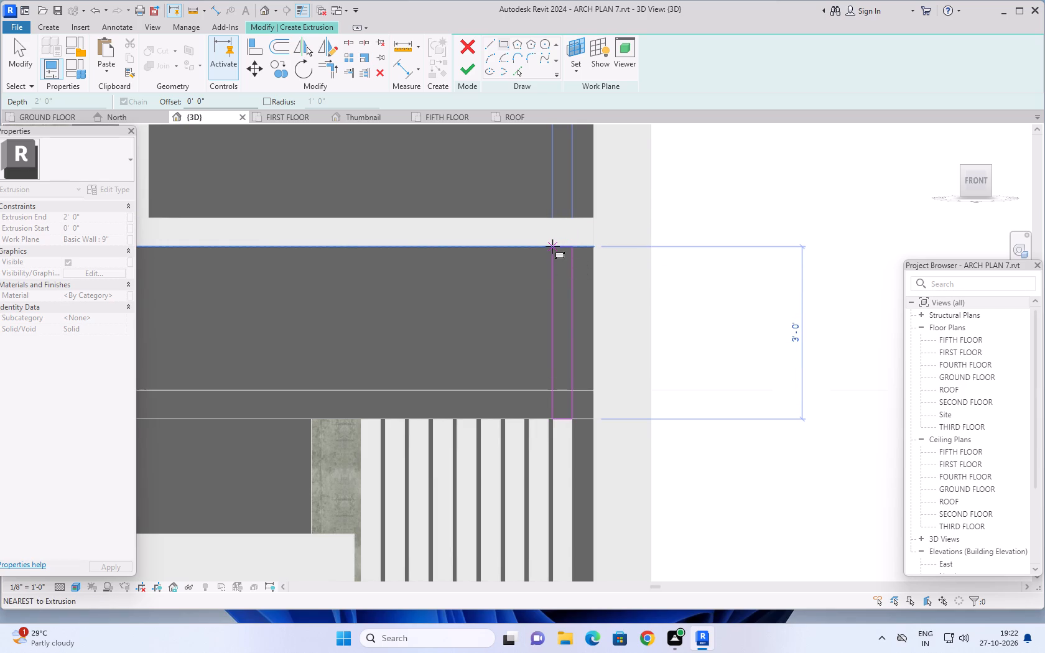
pyautogui.click(552, 246)
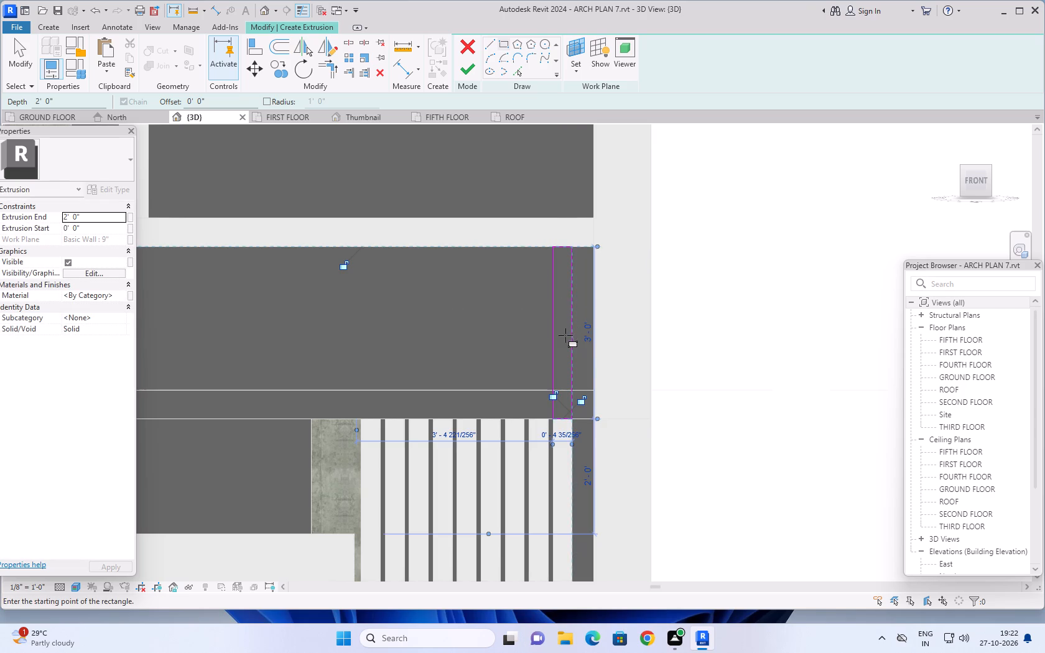
pyautogui.press('Escape')
pyautogui.press('Escape')
pyautogui.press('Escape')
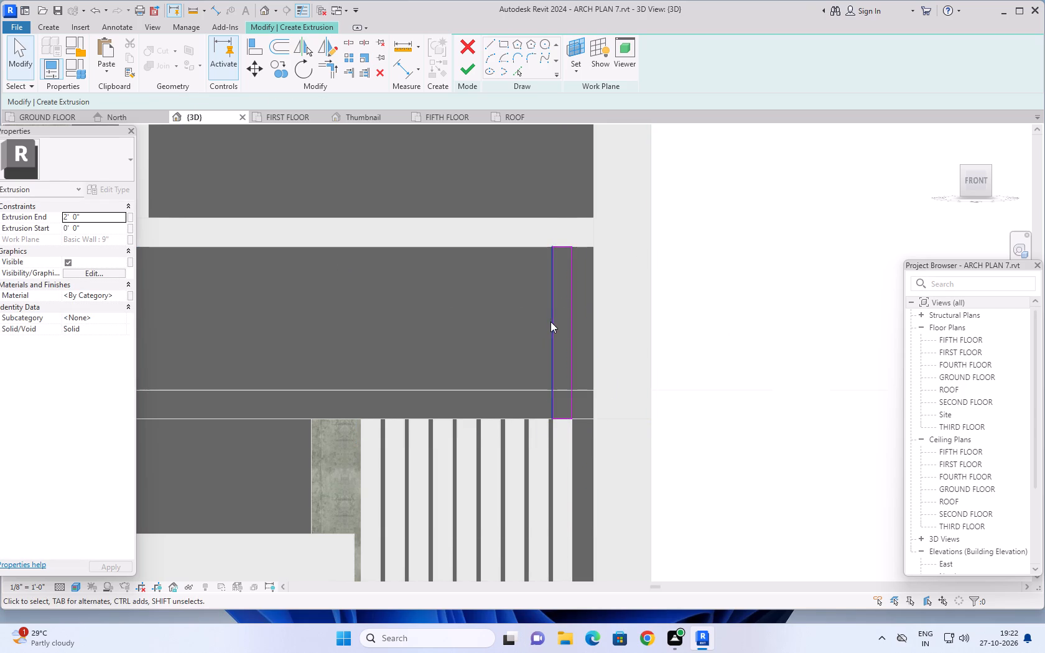
# Set the width of the new parapet strip rectangle to 4" by moving its inner vertical edge.
pyautogui.click(550, 322)
pyautogui.click(564, 433)
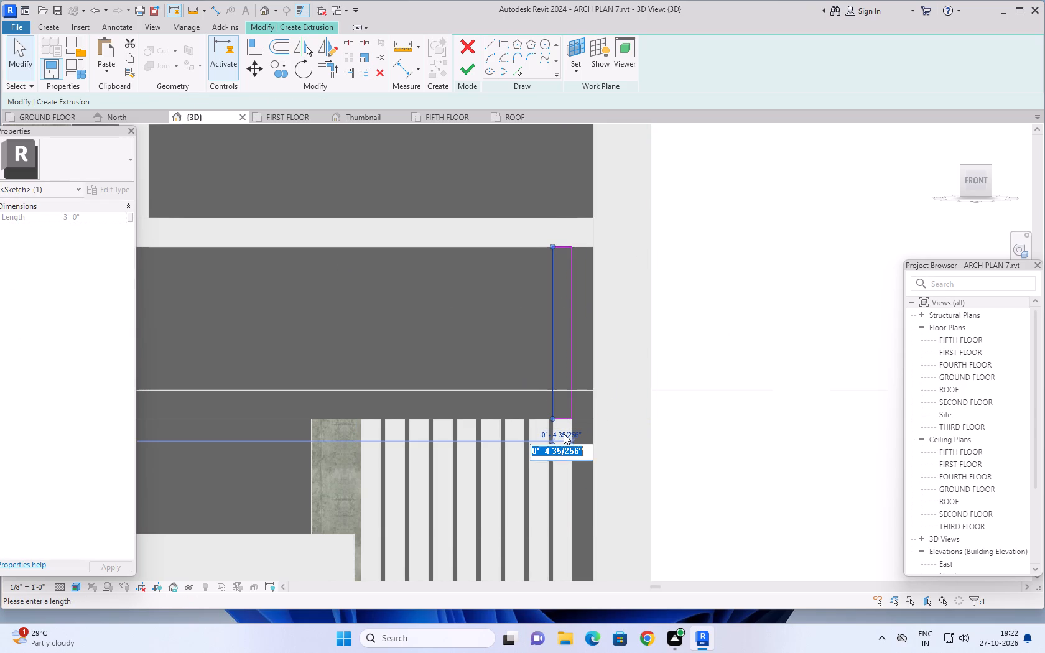
pyautogui.write('4"')
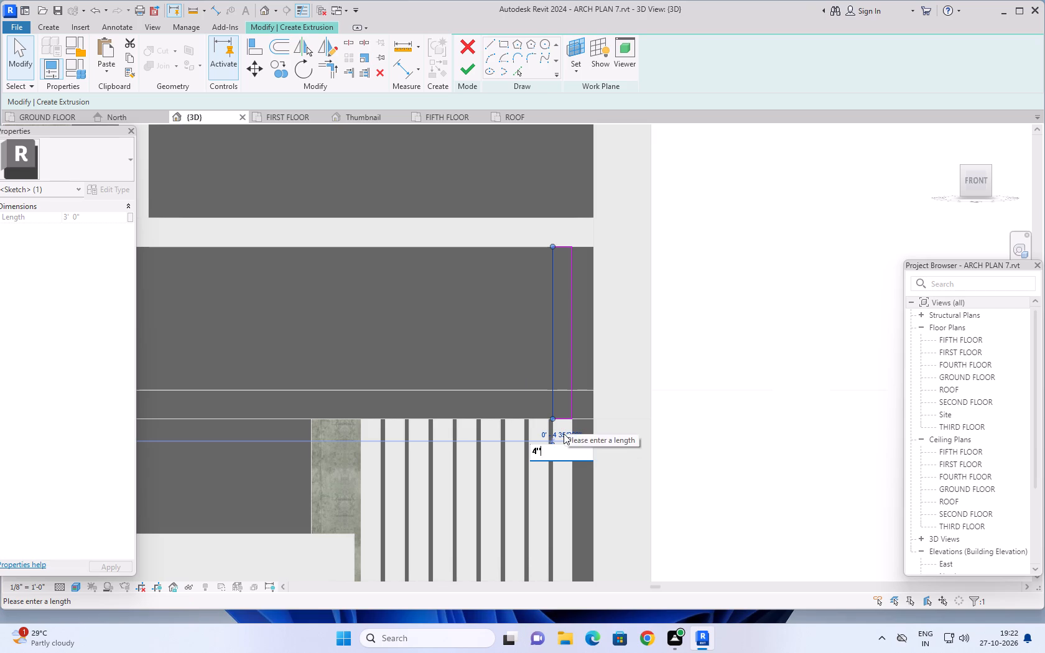
pyautogui.press('Return')
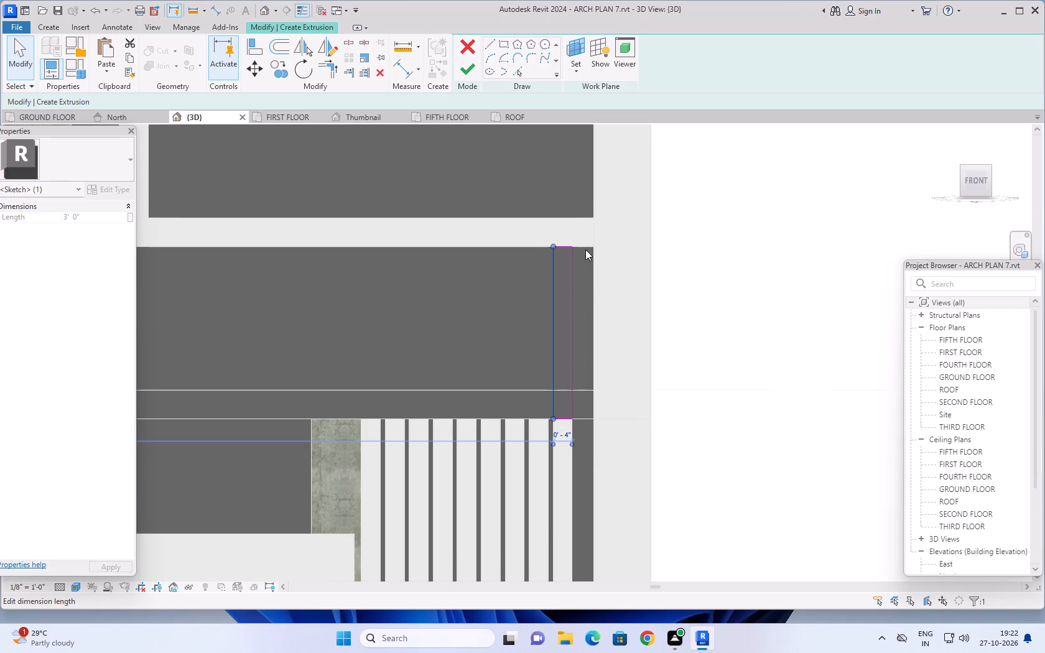
pyautogui.press('Escape')
pyautogui.press('Escape')
pyautogui.press('Escape')
# Copy the 4" parapet strip outline inward four times at 5" spacing, aligned with the strips below.
pyautogui.moveTo(585, 229); pyautogui.dragTo(559, 323)
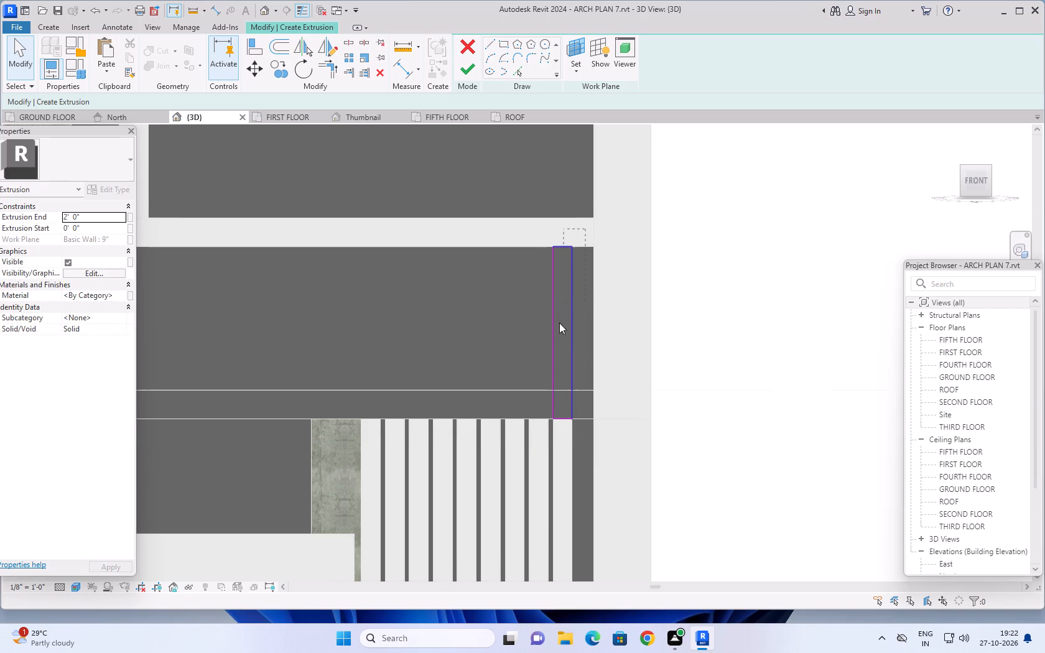
pyautogui.moveTo(559, 323); pyautogui.dragTo(541, 427)
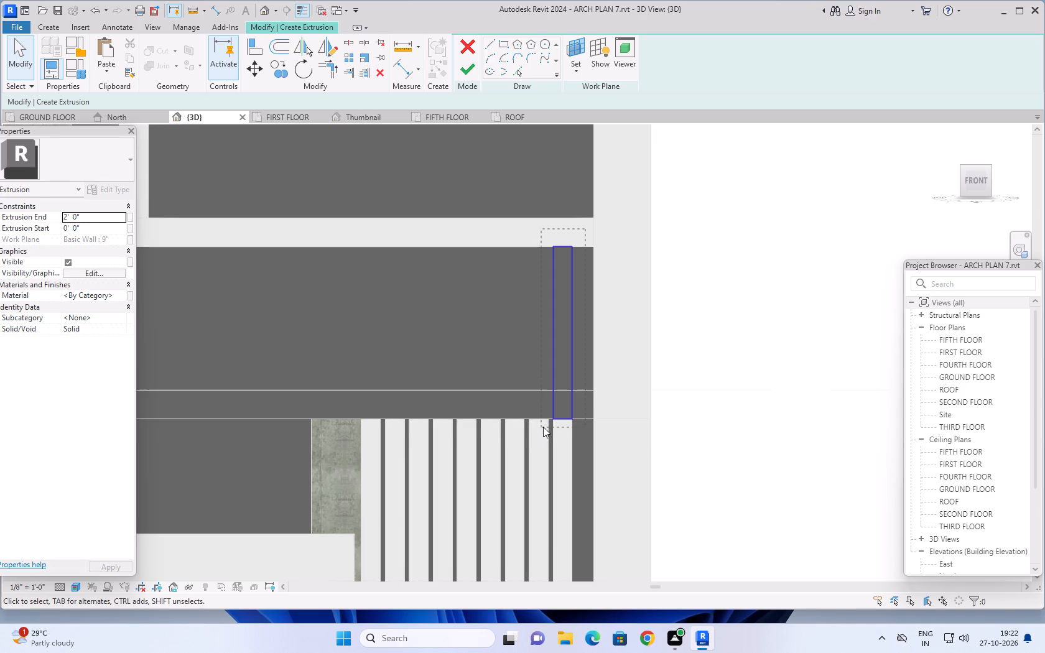
pyautogui.click(276, 68)
pyautogui.scroll(4, 562, 435)
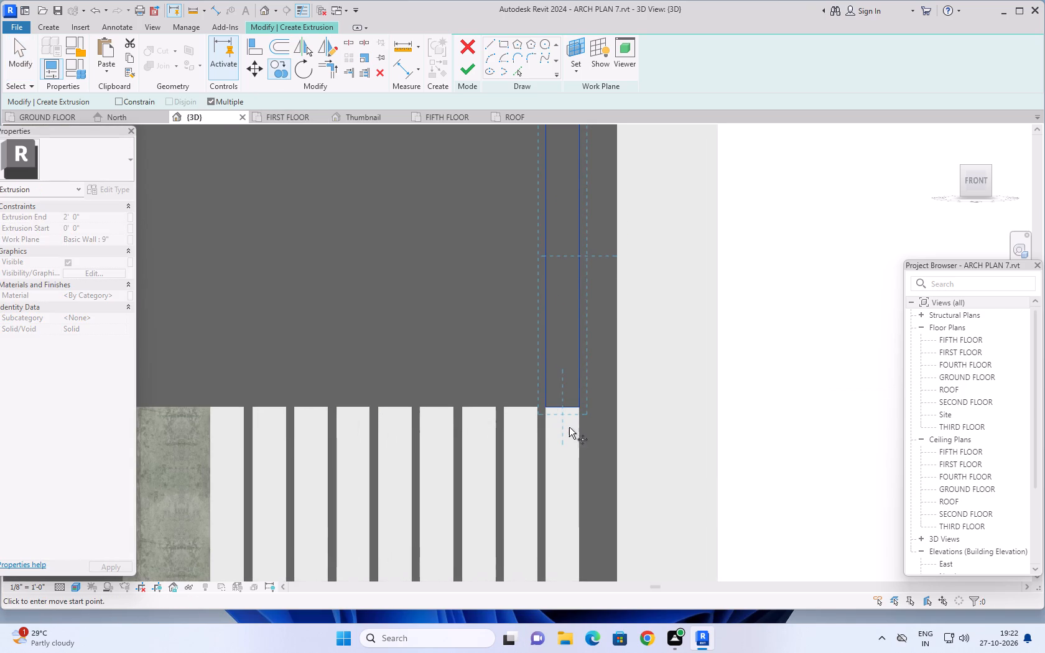
pyautogui.click(578, 407)
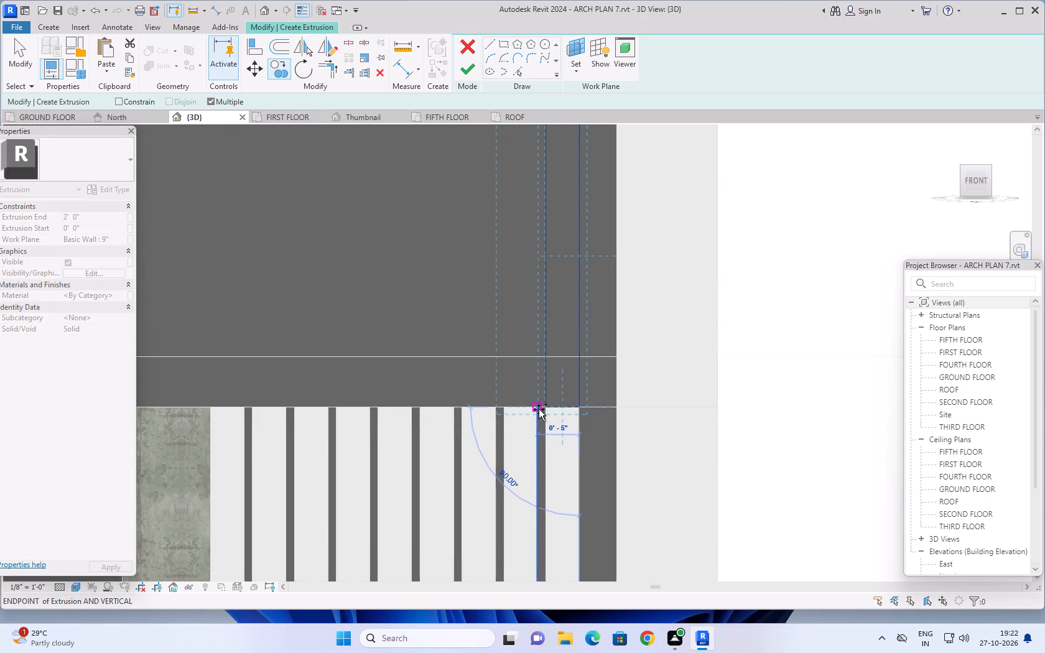
pyautogui.click(538, 409)
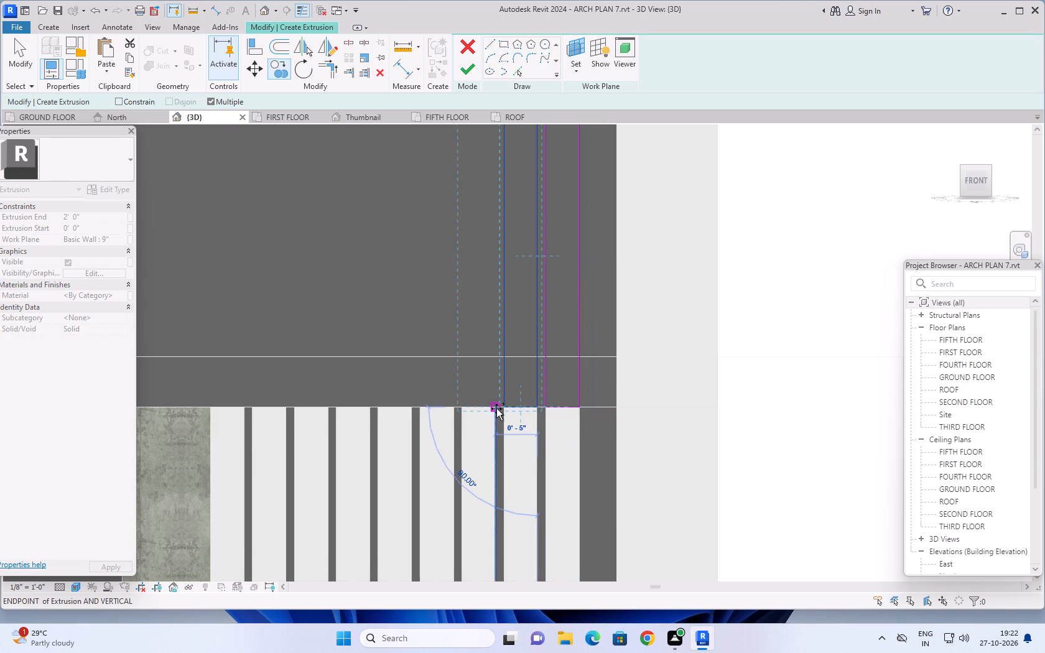
pyautogui.click(495, 408)
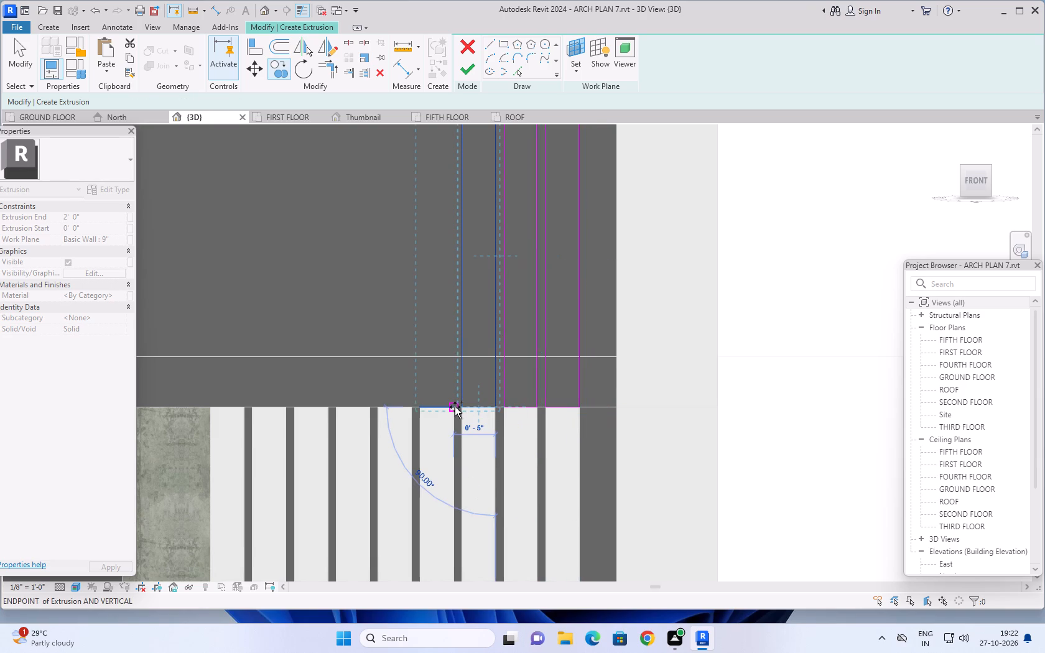
pyautogui.click(454, 407)
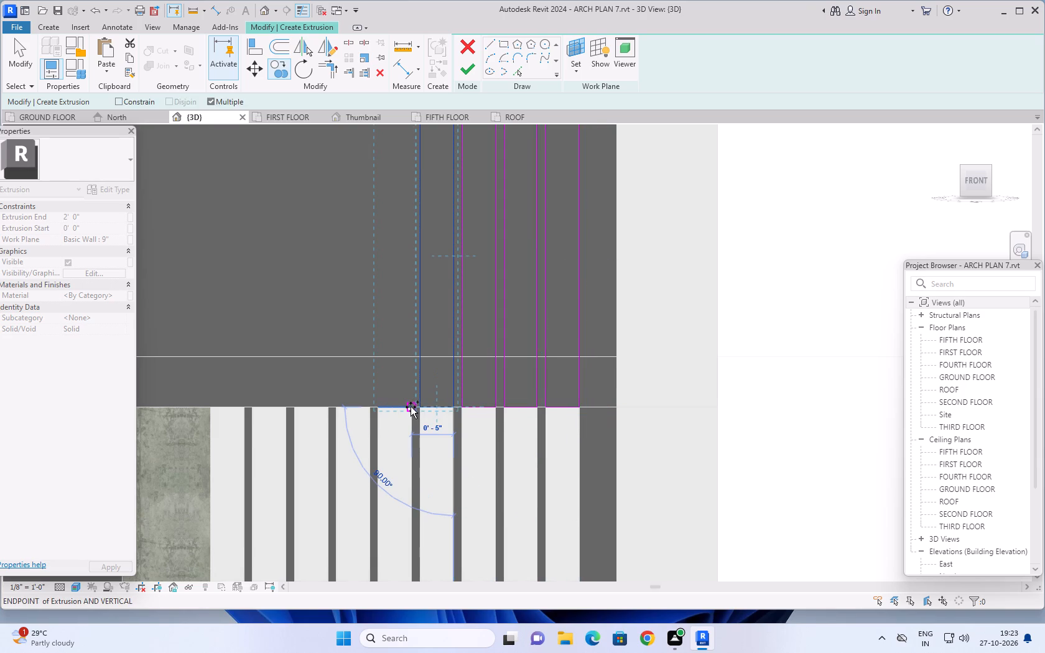
pyautogui.click(411, 407)
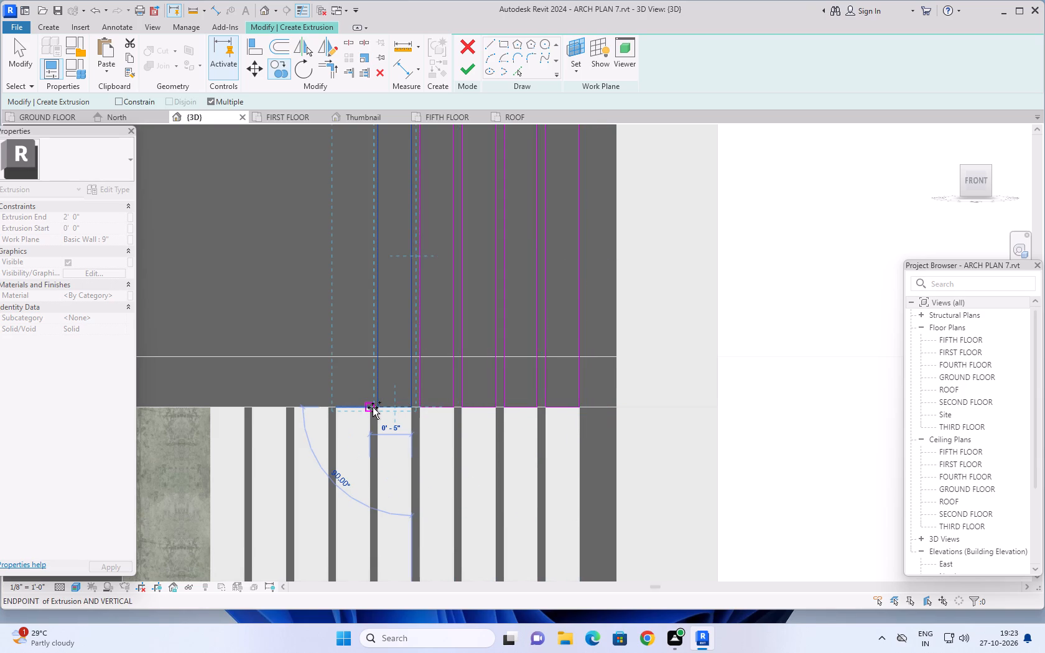
# Place four more parapet strip copies at 5" spacing, as far as the innermost strip beside the stone column, and end the copying.
pyautogui.click(373, 407)
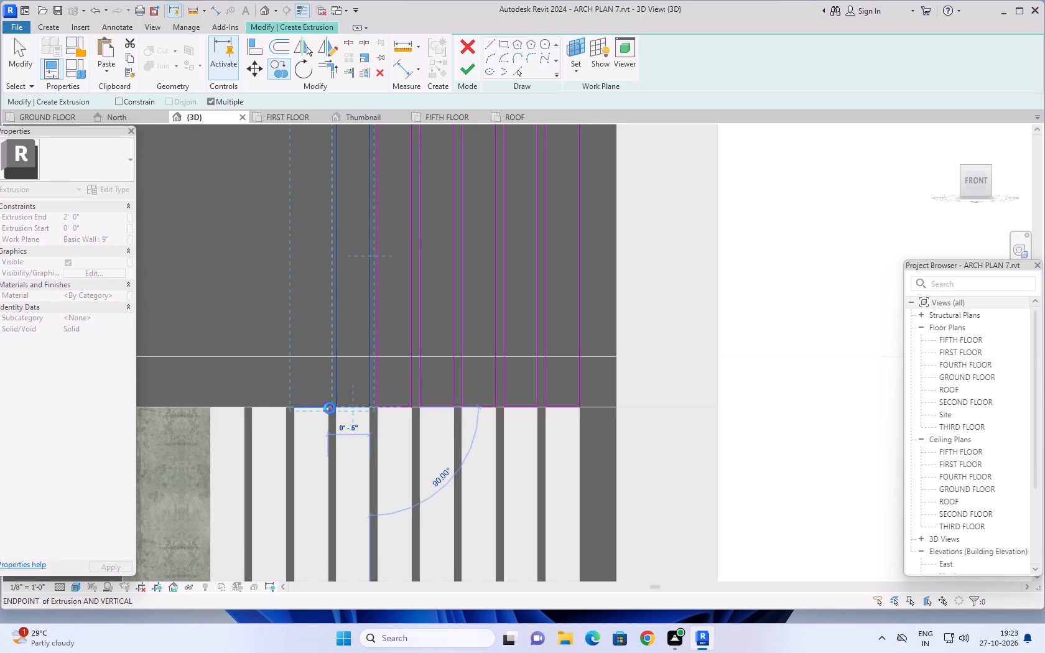
pyautogui.click(330, 408)
pyautogui.click(287, 407)
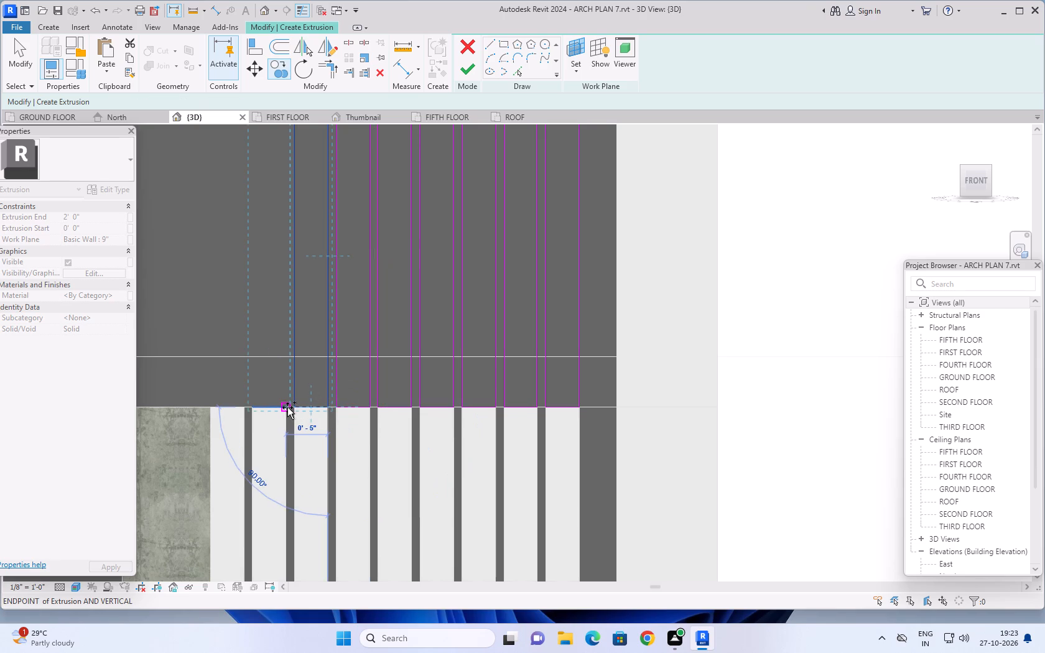
pyautogui.click(245, 406)
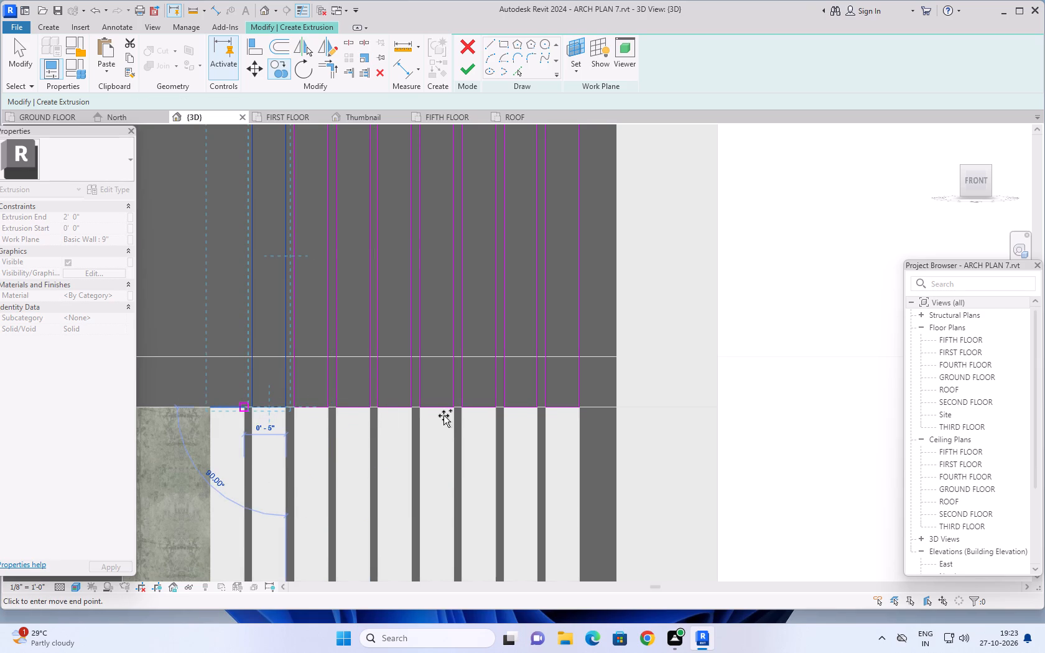
pyautogui.scroll(-6, 529, 429)
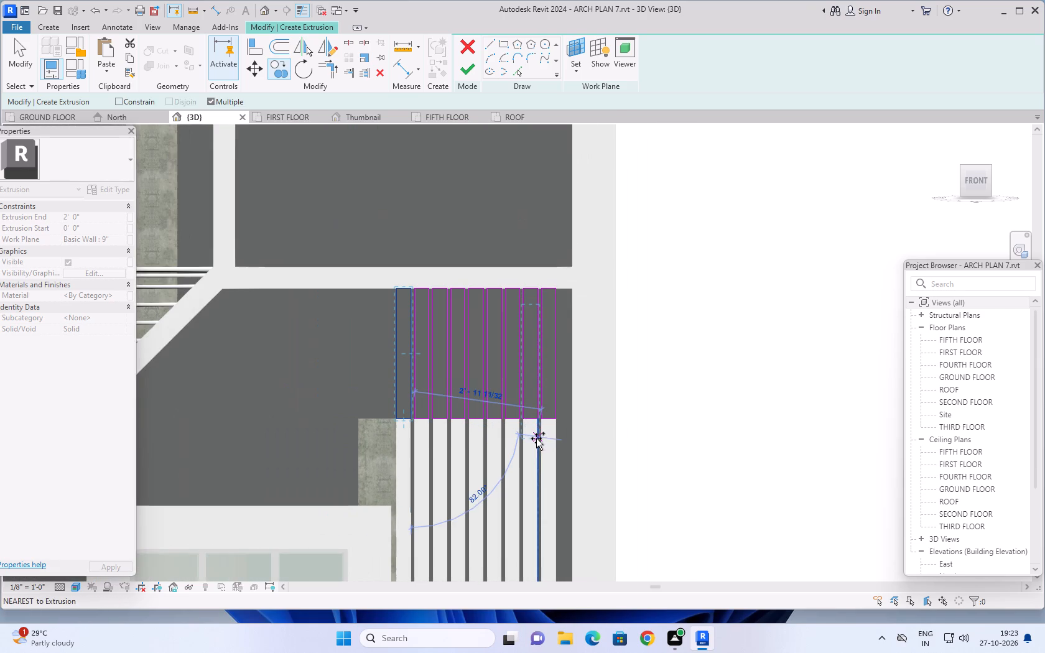
pyautogui.press('Escape')
pyautogui.press('Escape')
pyautogui.press('Escape')
pyautogui.press('Escape')
pyautogui.press('Escape')
pyautogui.press('Escape')
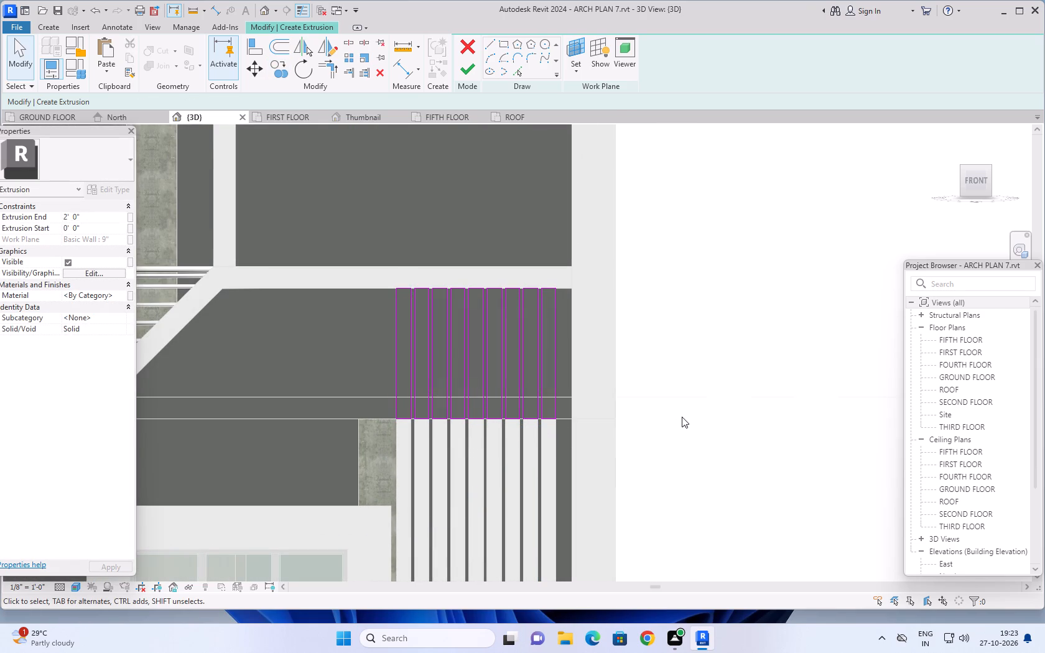
pyautogui.press('Escape')
pyautogui.press('Escape')
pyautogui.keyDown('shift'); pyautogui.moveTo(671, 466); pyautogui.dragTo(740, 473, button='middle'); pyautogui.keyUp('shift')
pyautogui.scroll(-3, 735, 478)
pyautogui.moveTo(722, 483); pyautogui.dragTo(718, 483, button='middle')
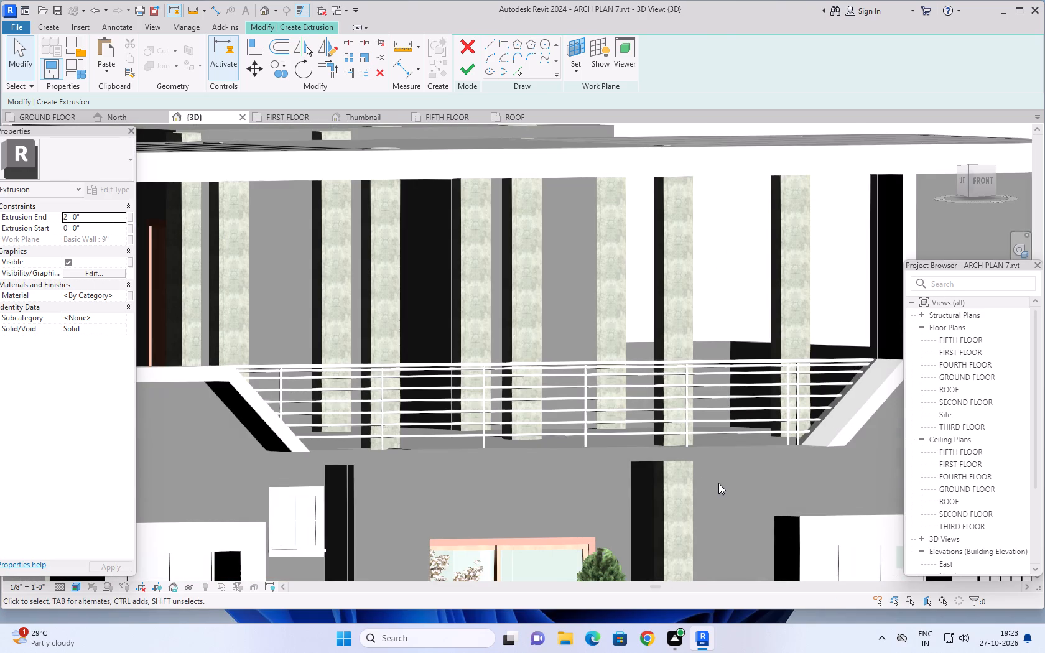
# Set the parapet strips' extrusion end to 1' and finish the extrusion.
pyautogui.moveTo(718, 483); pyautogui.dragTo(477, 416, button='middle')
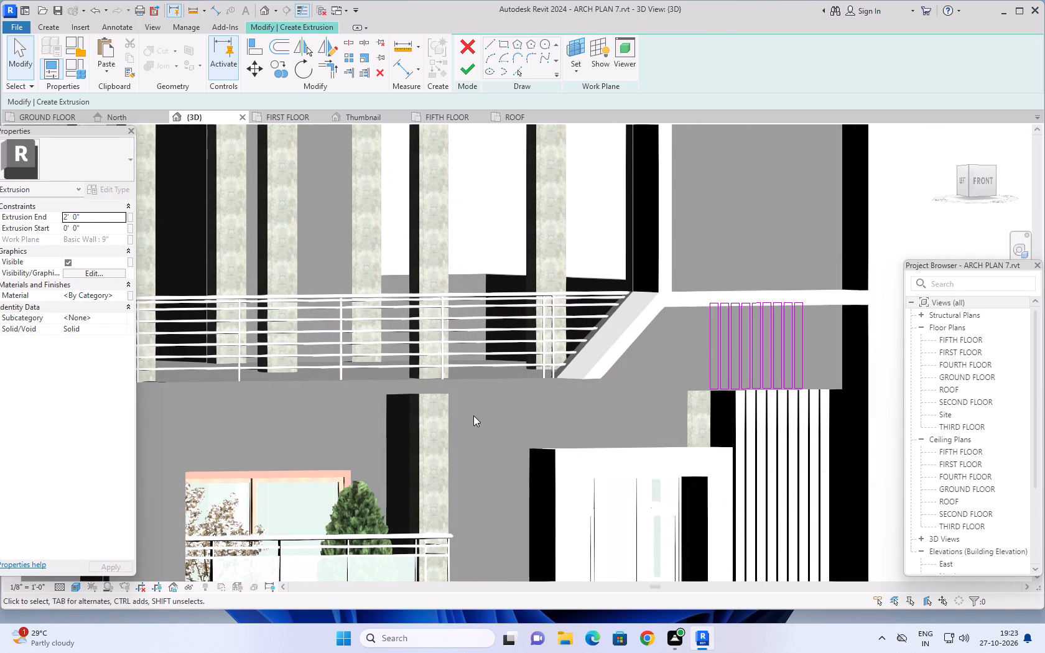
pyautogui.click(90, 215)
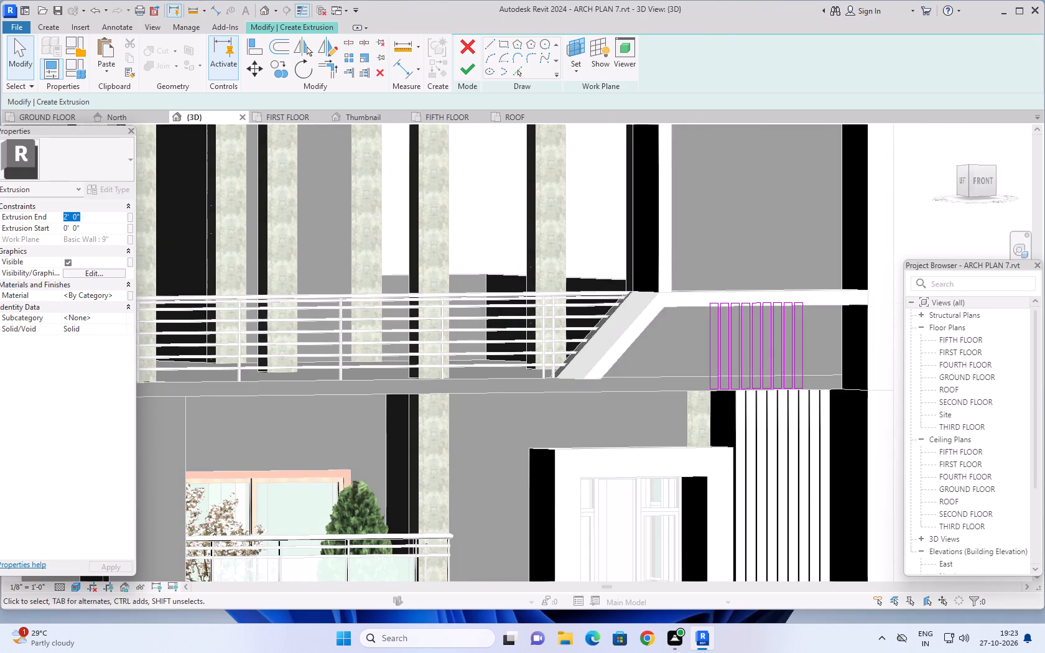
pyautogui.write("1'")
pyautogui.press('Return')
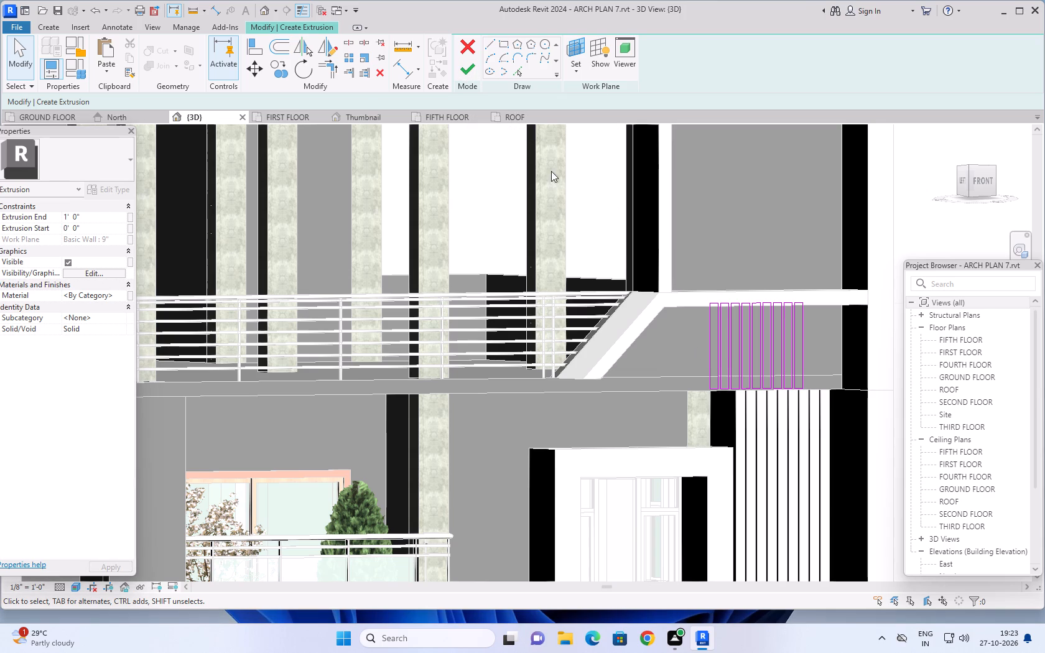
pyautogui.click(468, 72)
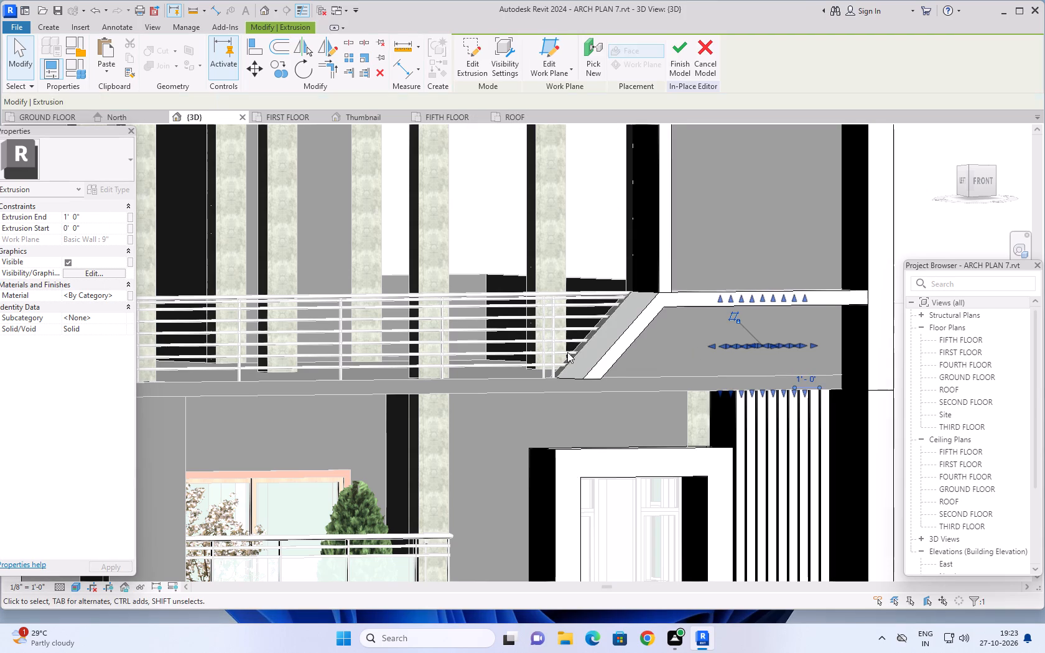
# Examine from the front, side and above where the new parapet strips sit relative to the parapet wall.
pyautogui.scroll(-3, 695, 440)
pyautogui.moveTo(715, 425); pyautogui.dragTo(710, 425, button='middle')
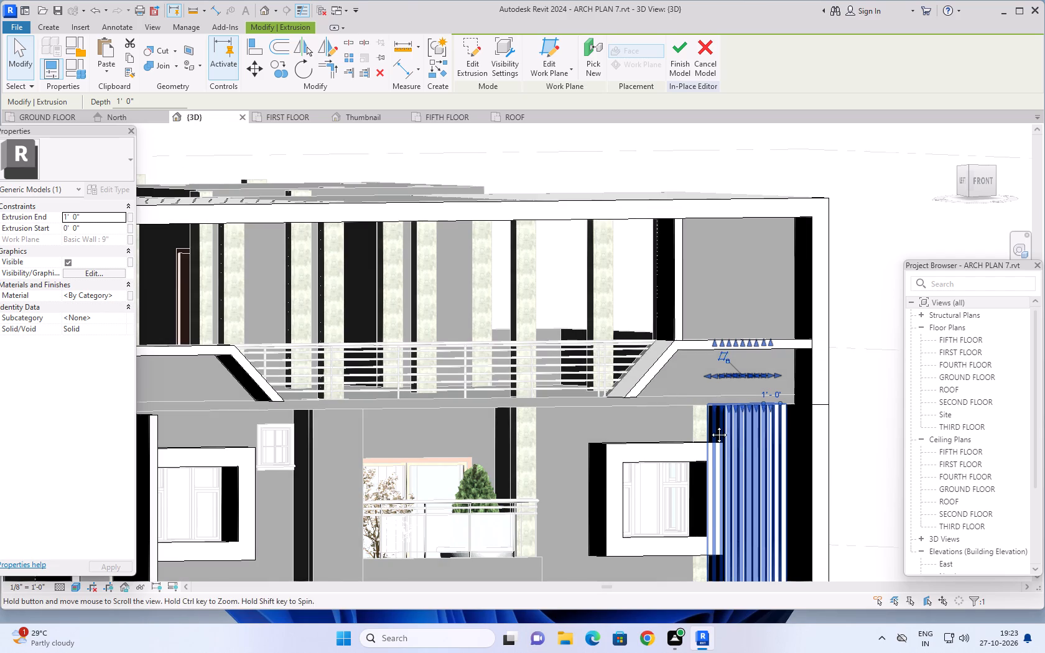
pyautogui.moveTo(710, 425); pyautogui.dragTo(493, 433, button='middle')
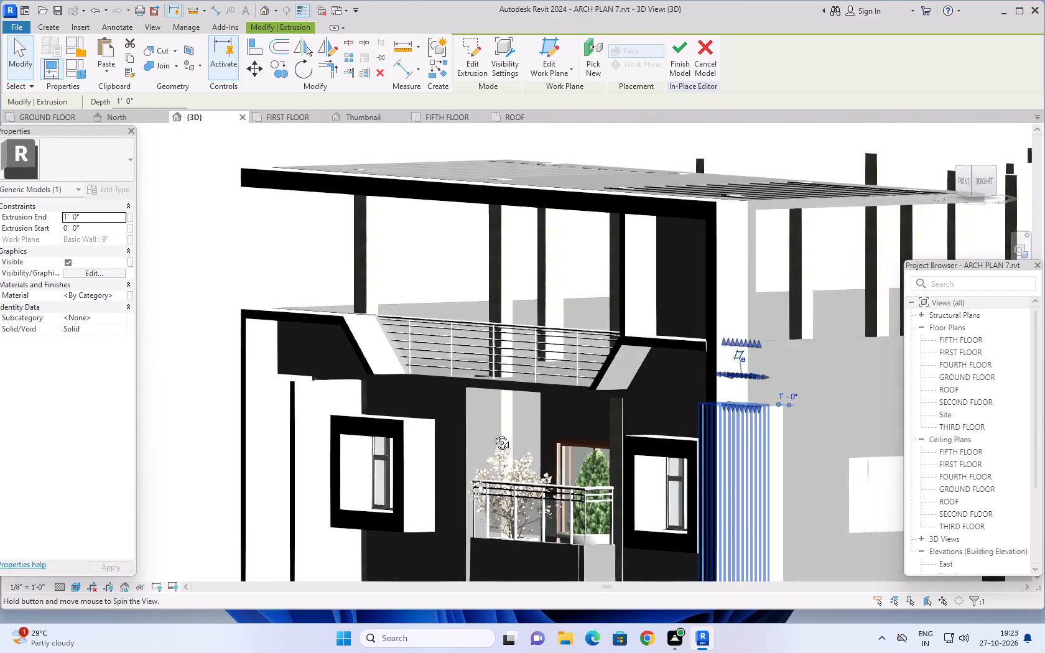
pyautogui.moveTo(493, 433); pyautogui.dragTo(404, 507, button='middle')
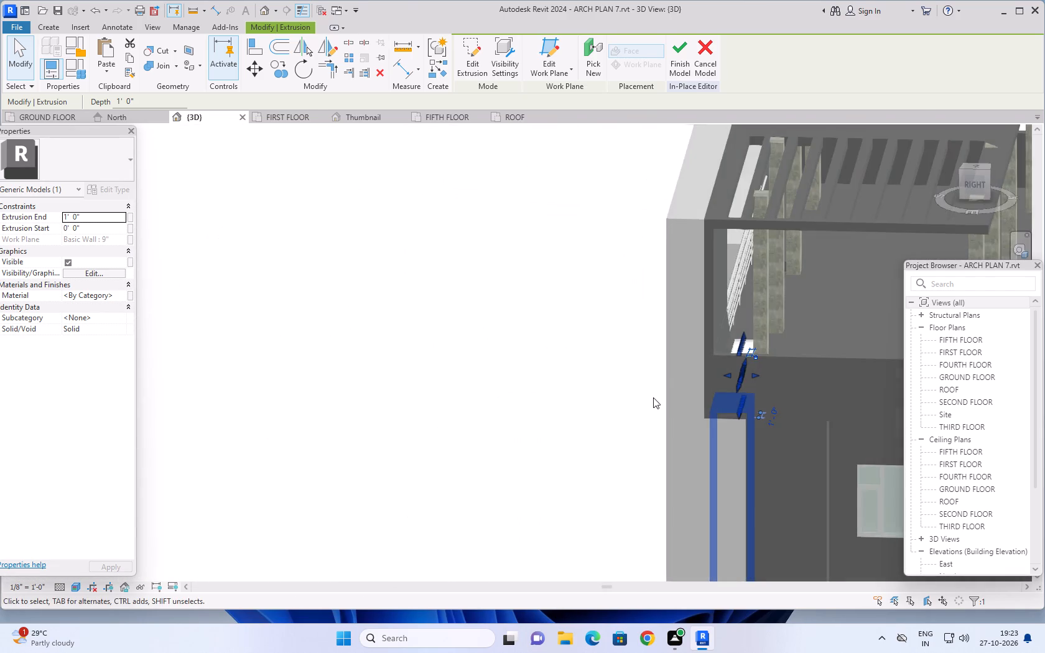
pyautogui.moveTo(650, 404); pyautogui.dragTo(682, 517, button='middle')
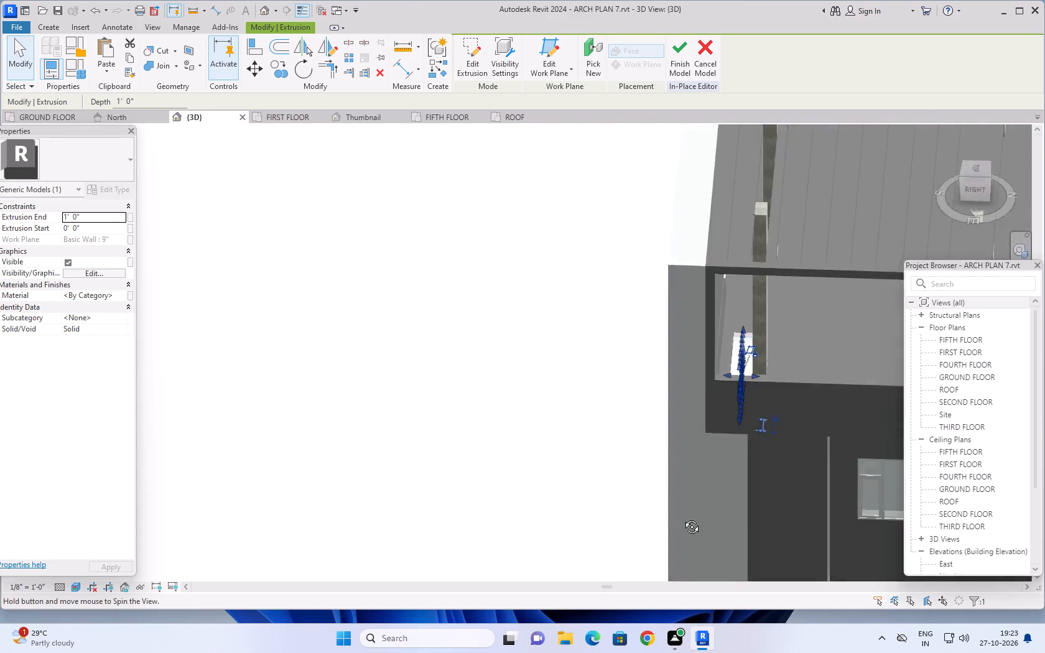
pyautogui.moveTo(682, 517); pyautogui.dragTo(894, 339, button='middle')
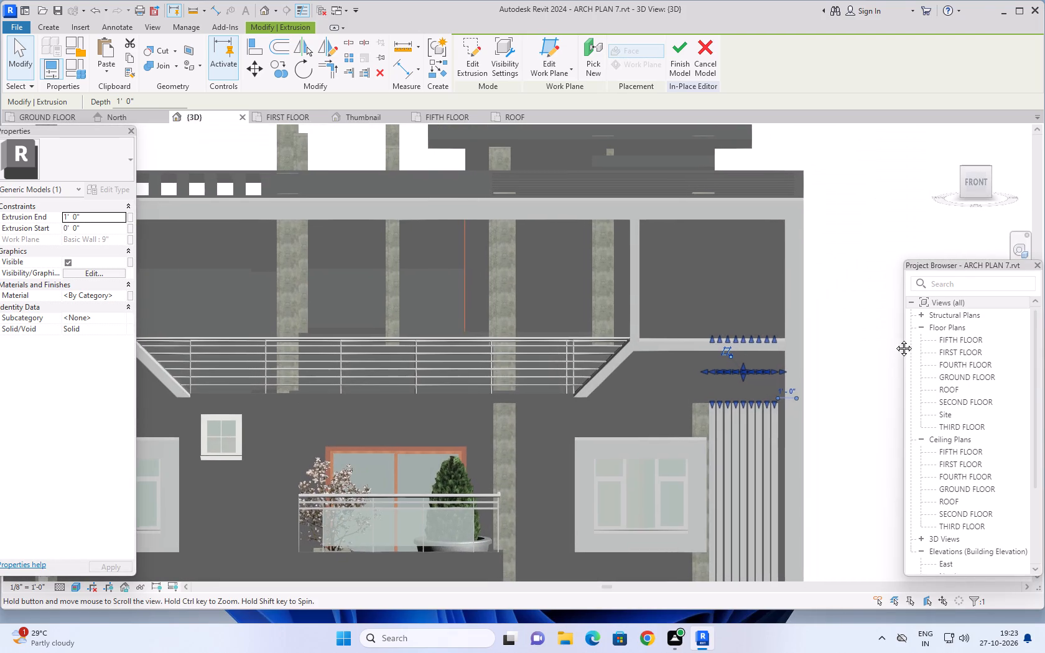
pyautogui.moveTo(894, 339); pyautogui.dragTo(894, 348, button='middle')
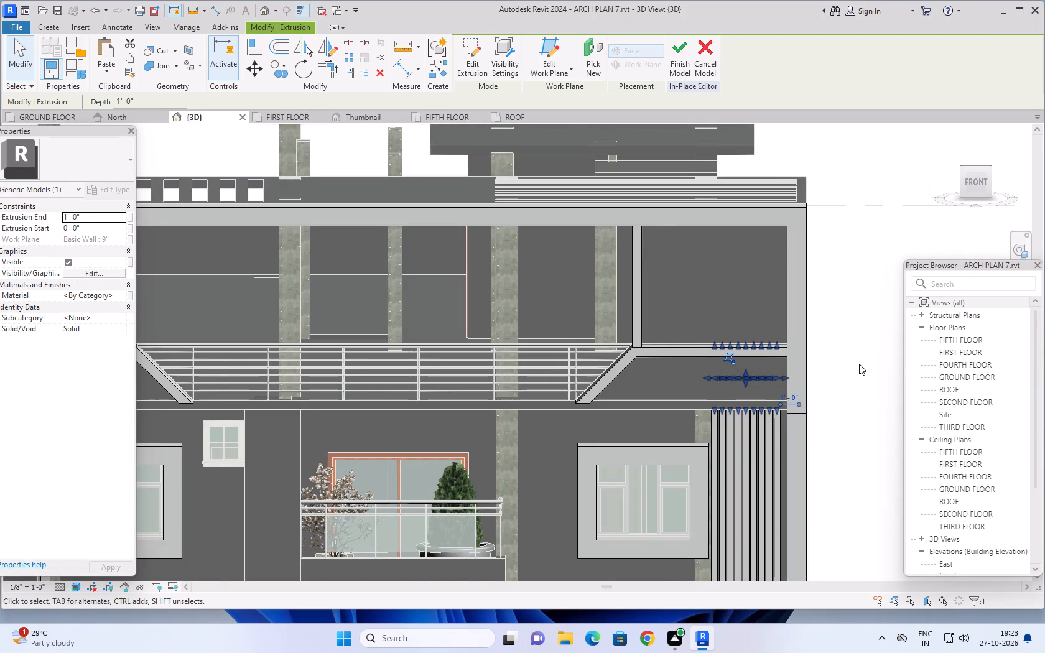
pyautogui.scroll(2, 858, 364)
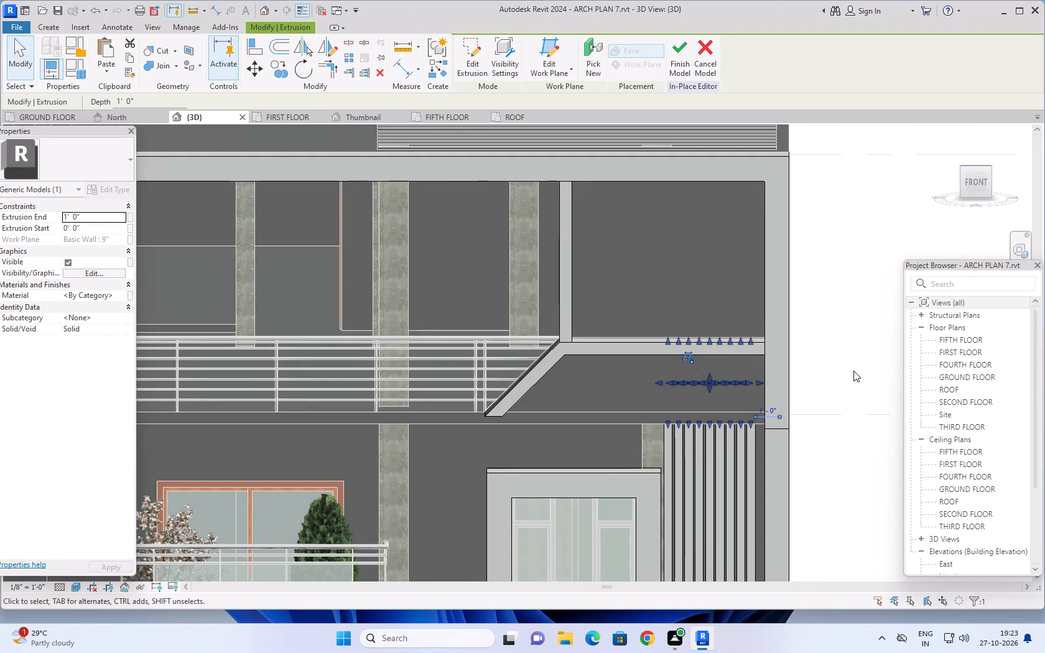
pyautogui.keyDown('shift'); pyautogui.moveTo(856, 388); pyautogui.dragTo(656, 540, button='middle'); pyautogui.keyUp('shift')
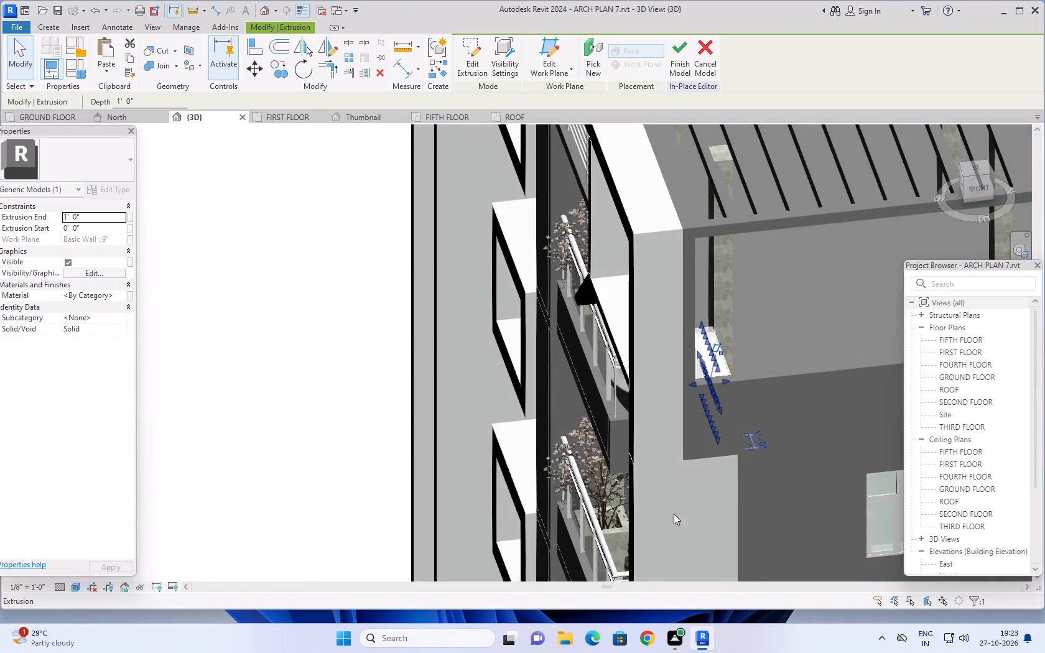
pyautogui.keyDown('shift'); pyautogui.moveTo(791, 346); pyautogui.dragTo(725, 445, button='middle'); pyautogui.keyUp('shift')
pyautogui.moveTo(743, 368); pyautogui.dragTo(736, 395, button='middle')
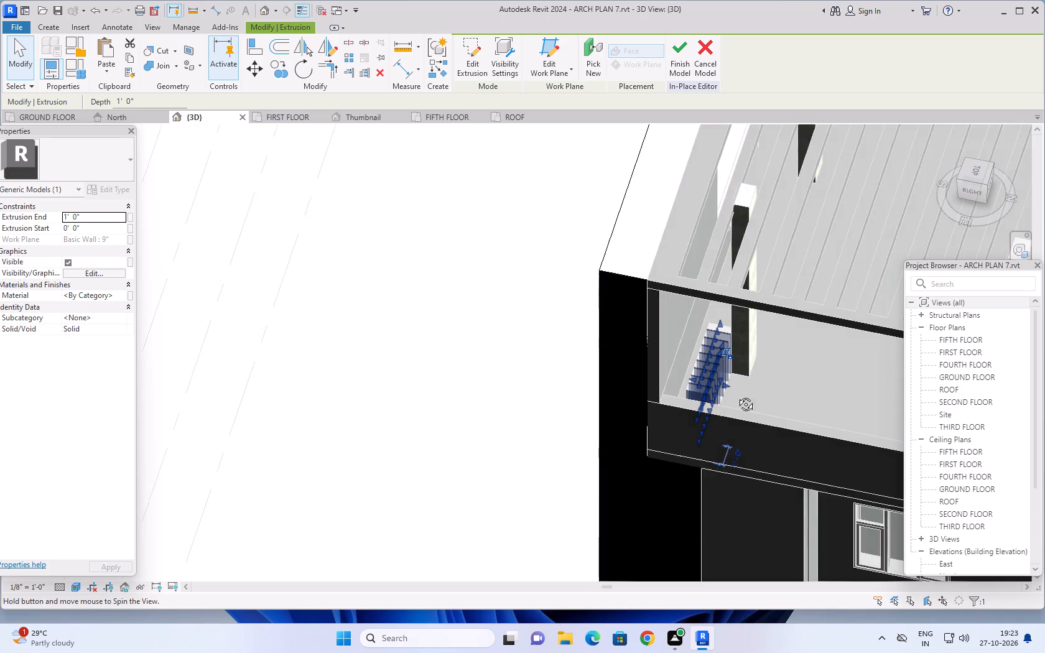
pyautogui.moveTo(736, 395); pyautogui.dragTo(737, 419, button='middle')
pyautogui.scroll(2, 703, 396)
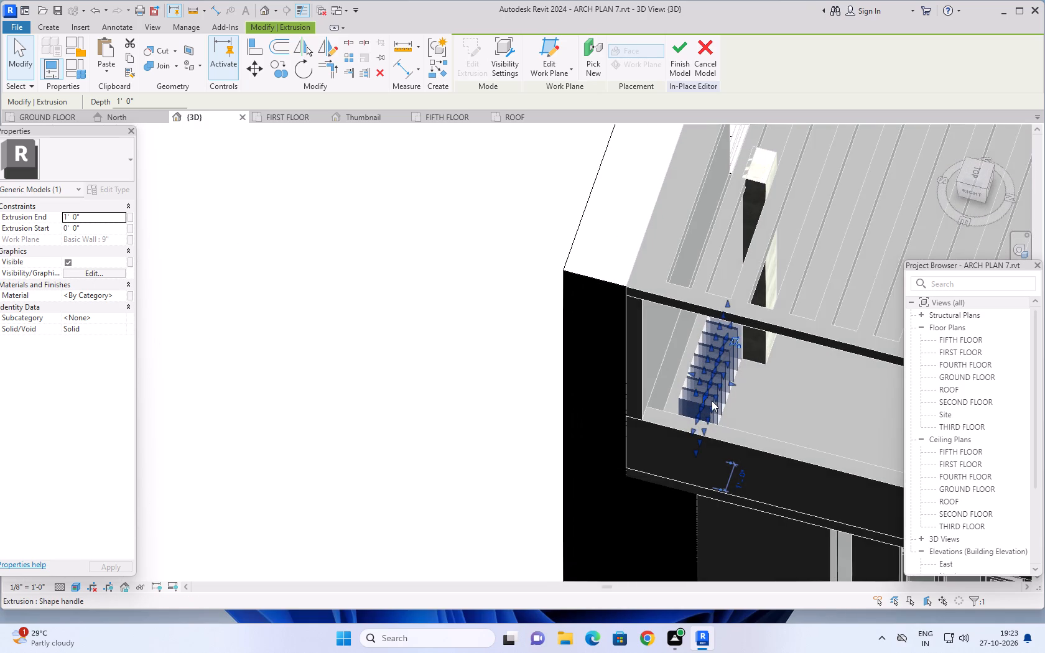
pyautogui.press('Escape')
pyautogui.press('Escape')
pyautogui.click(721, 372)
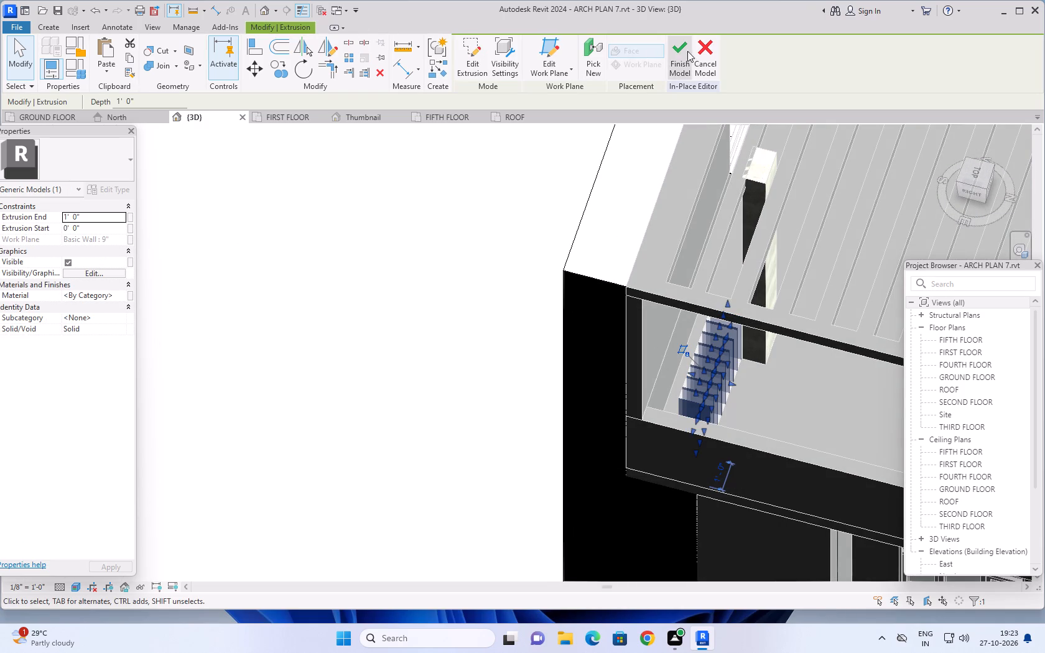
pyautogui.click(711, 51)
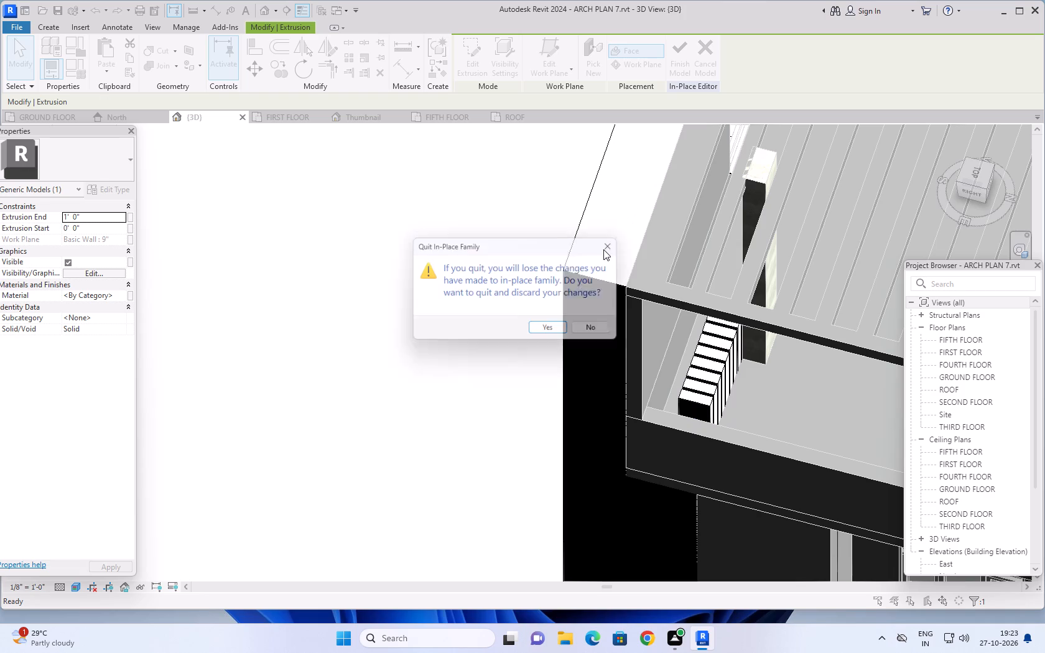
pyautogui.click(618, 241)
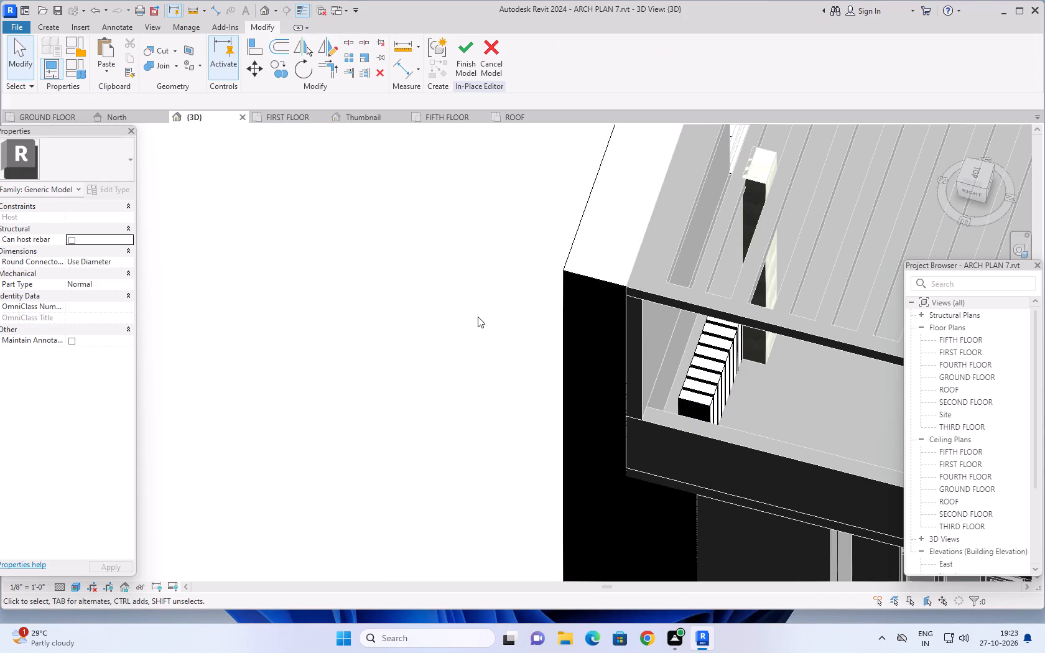
# Undo the finished parapet strip extrusion, its depth change and the last strip copies.
pyautogui.hotkey('ctrl', 'z')
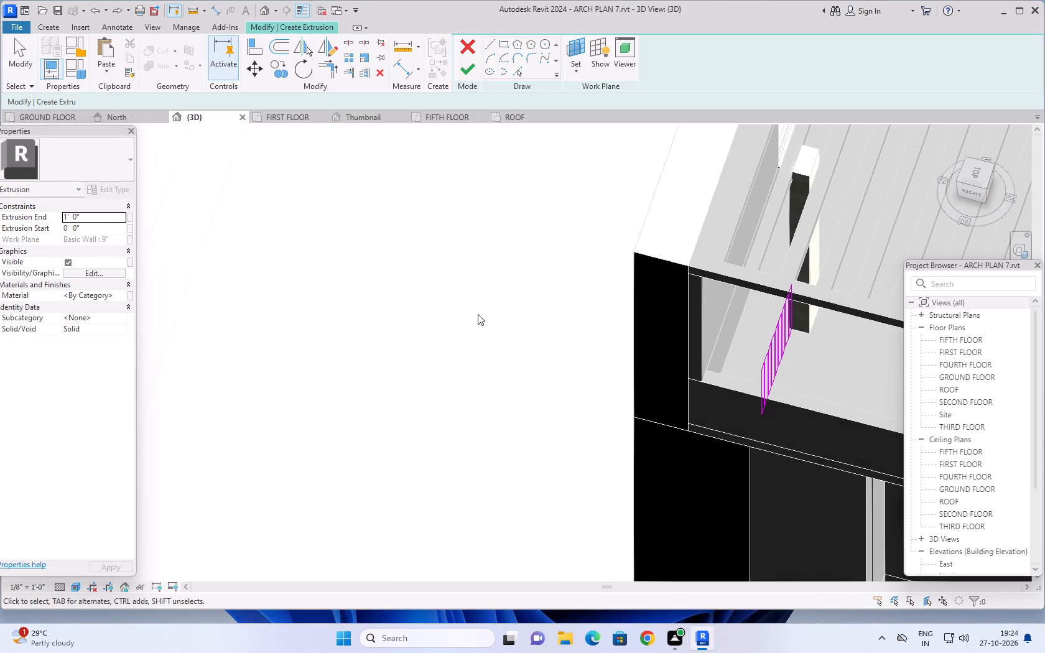
pyautogui.hotkey('ctrl', 'z')
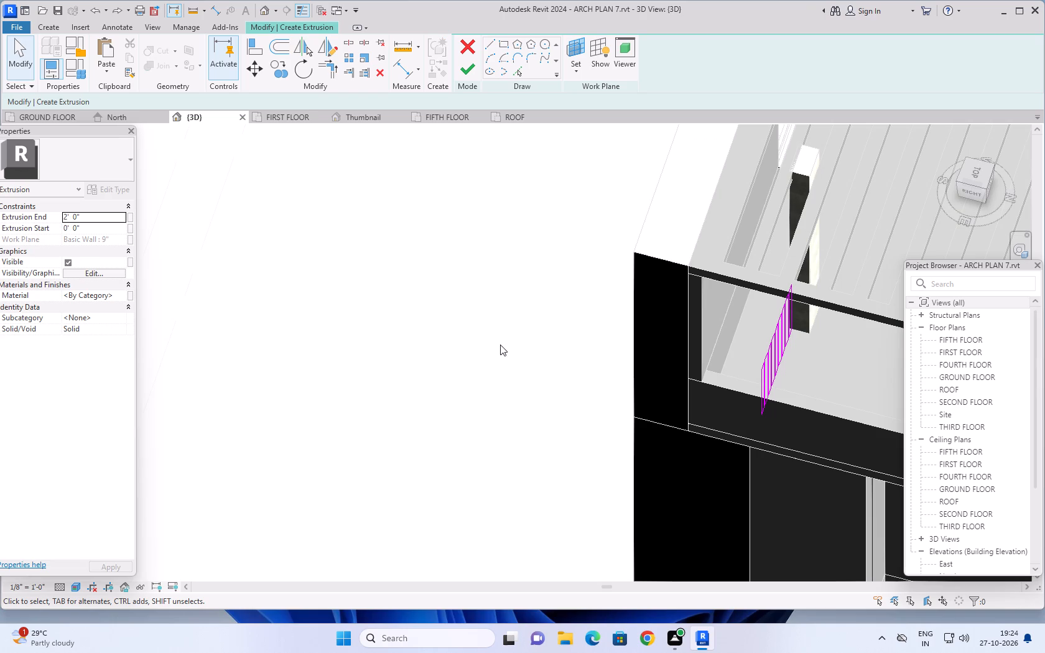
pyautogui.hotkey('ctrl', 'z')
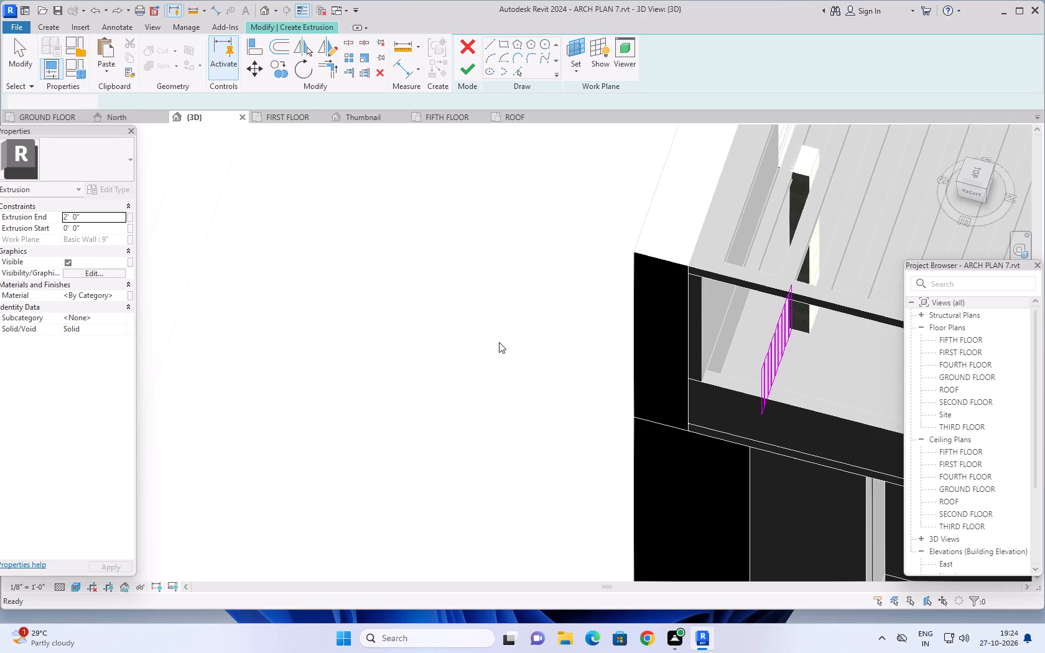
pyautogui.hotkey('ctrl', 'z')
# Undo the remaining parapet strip copies and the original rectangle until the new extrusion sketch is removed.
pyautogui.scroll(-2, 514, 341)
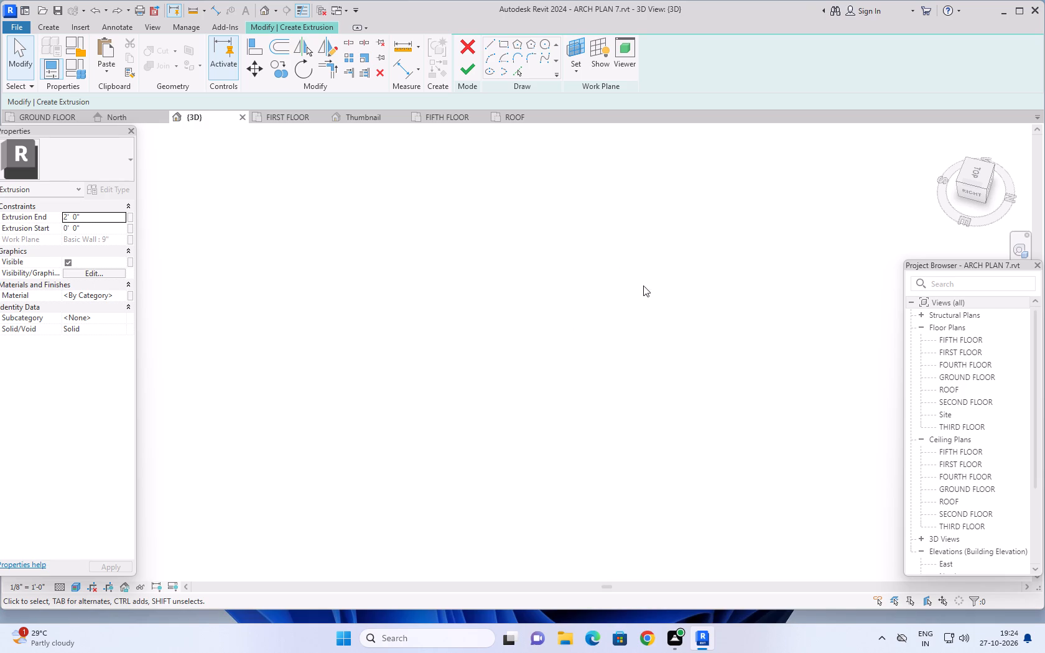
pyautogui.scroll(-4, 596, 312)
pyautogui.scroll(-6, 684, 303)
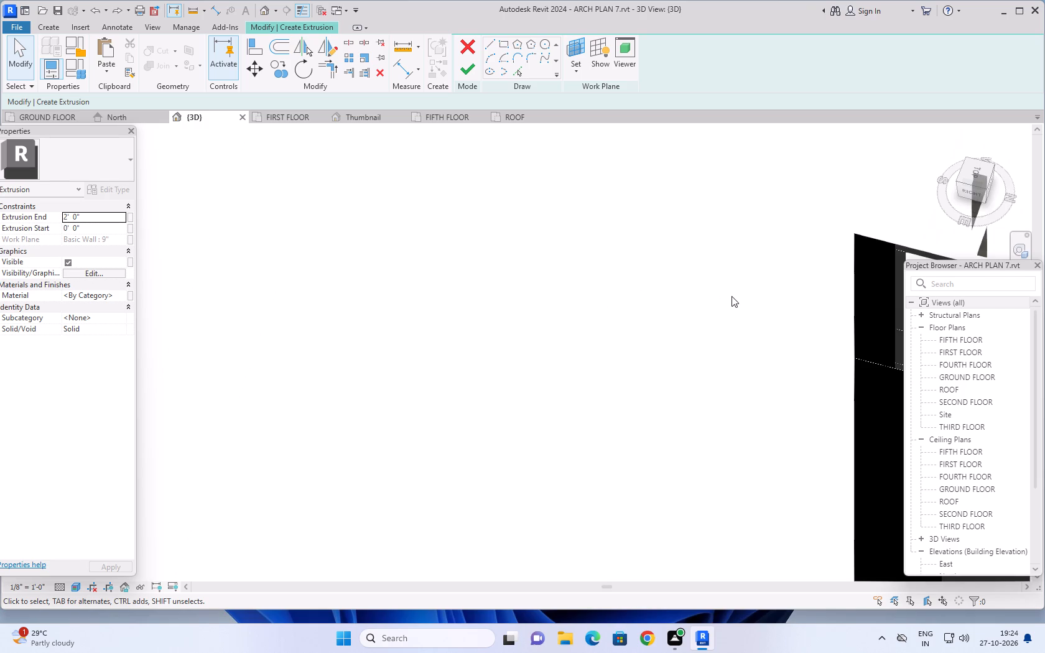
pyautogui.scroll(-4, 731, 296)
pyautogui.scroll(-2, 671, 308)
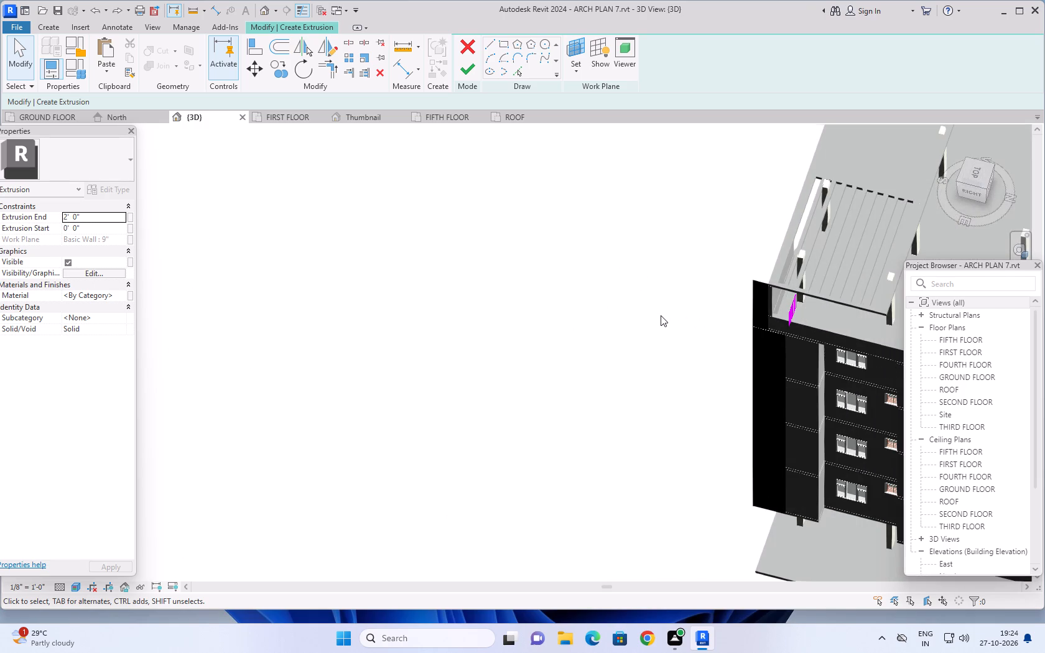
pyautogui.click(990, 185)
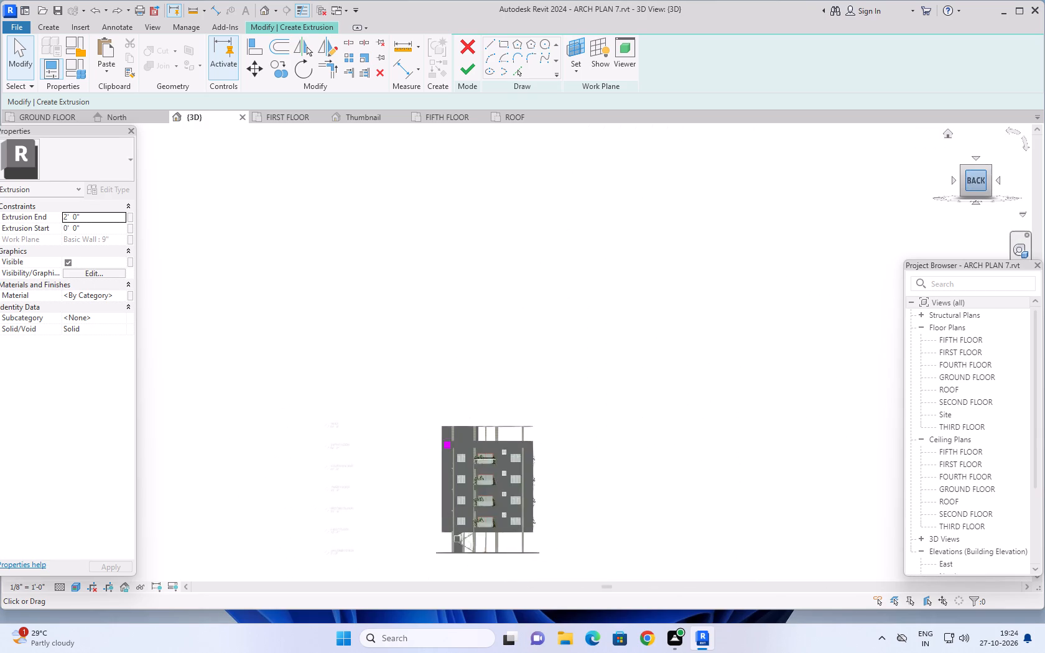
pyautogui.click(997, 178)
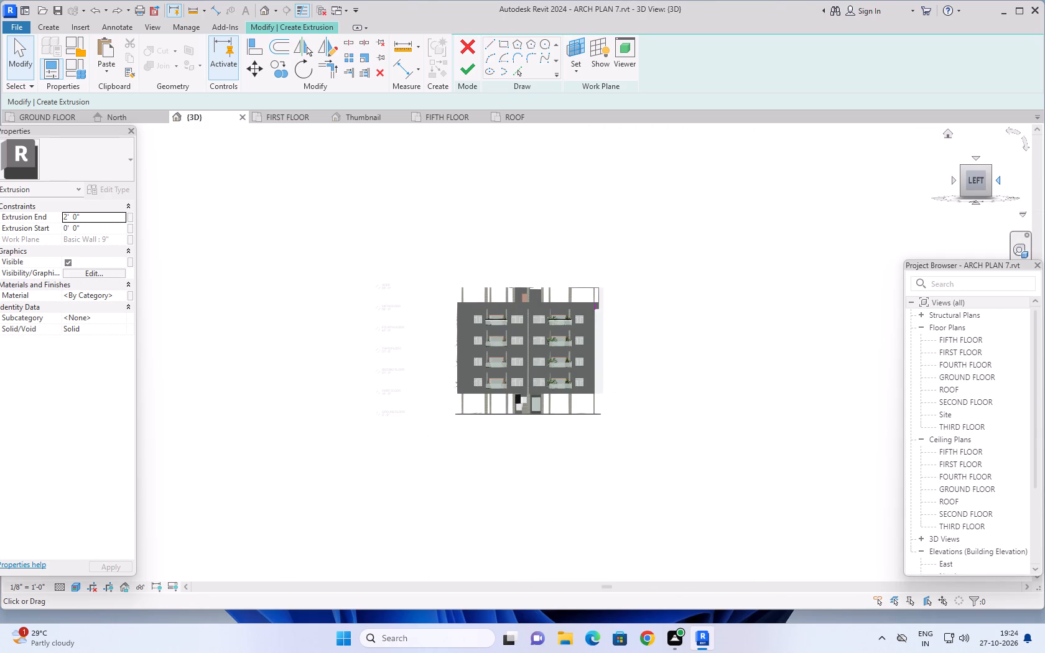
pyautogui.click(996, 179)
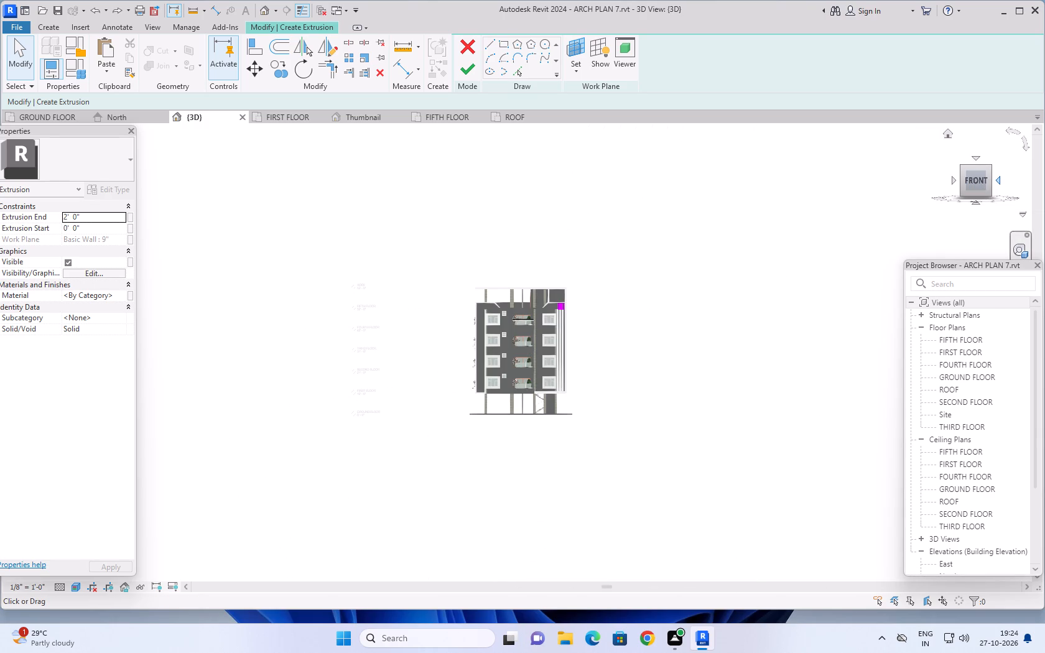
pyautogui.scroll(18, 577, 311)
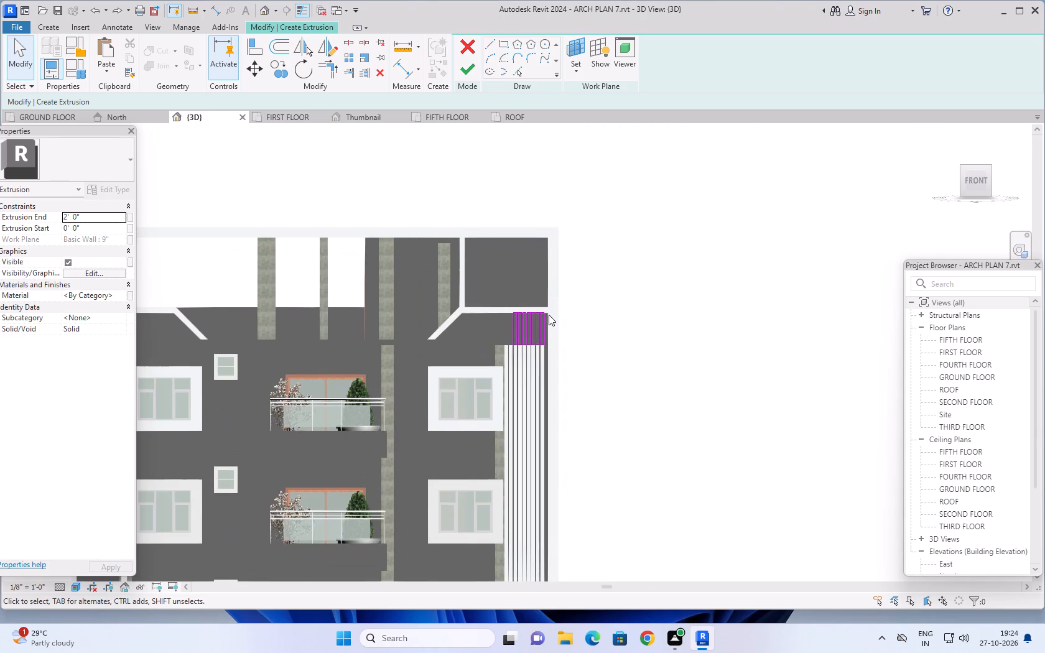
pyautogui.scroll(2, 584, 323)
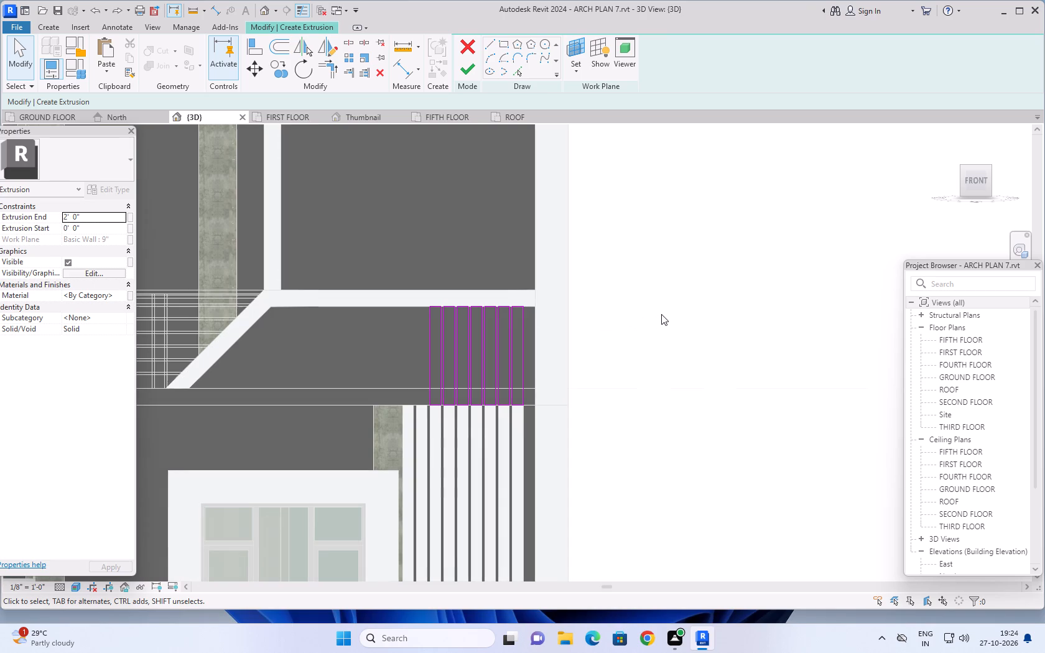
pyautogui.hotkey('ctrl', 'z')
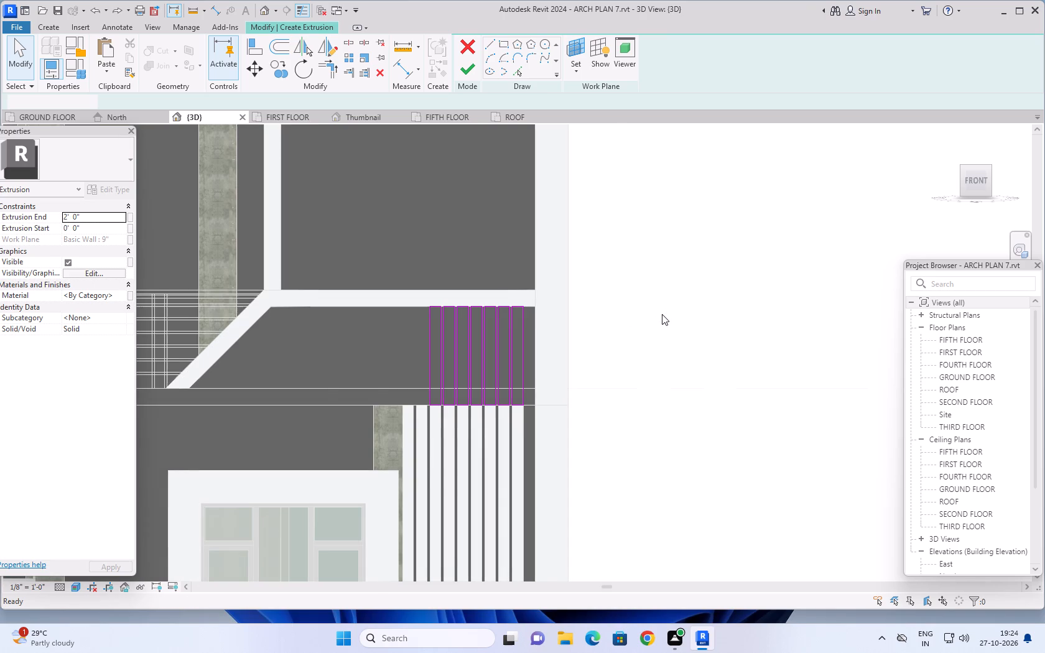
pyautogui.hotkey('ctrl', 'z')
pyautogui.hotkey('ctrl', 'z')
pyautogui.hotkey('ctrl', 'z')
pyautogui.hotkey('ctrl', 'z')
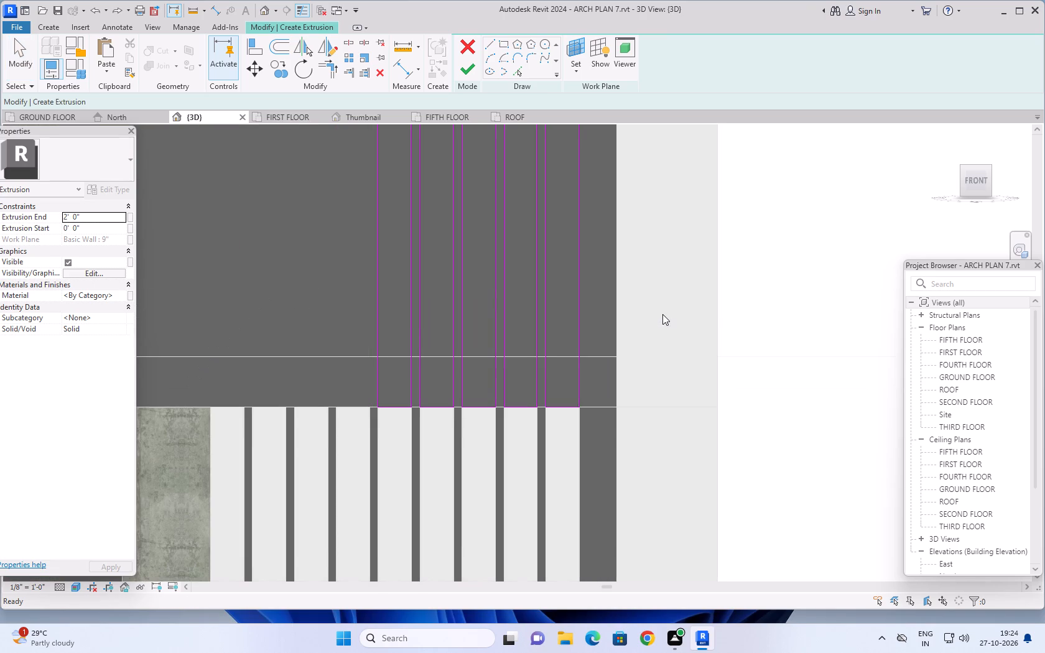
pyautogui.hotkey('ctrl', 'z')
pyautogui.hotkey('ctrl', 'z')
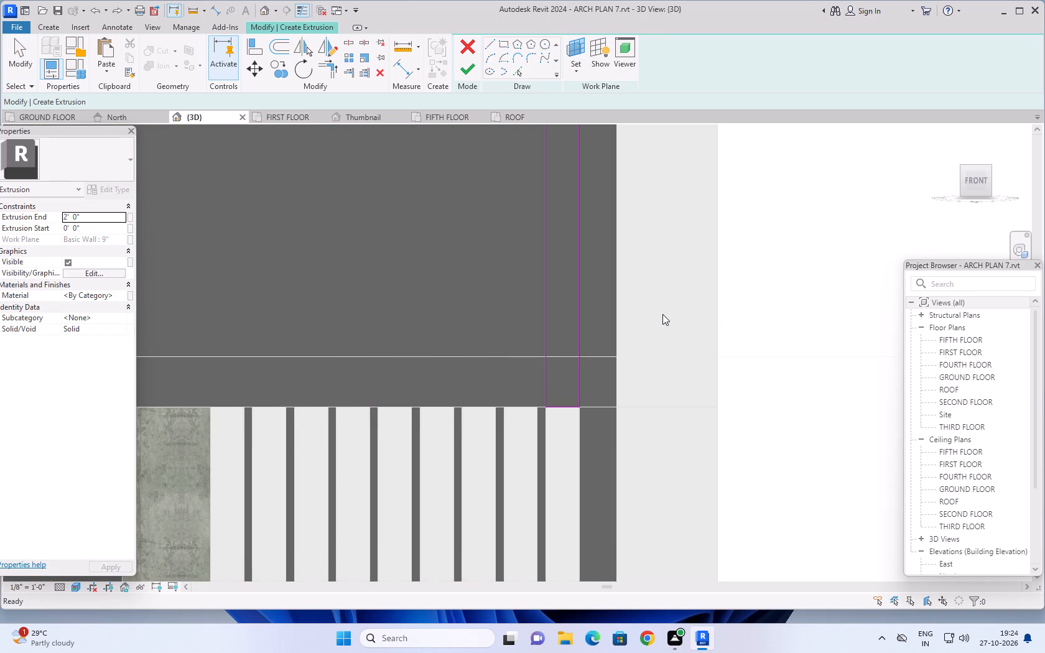
pyautogui.hotkey('ctrl', 'z')
pyautogui.hotkey('ctrl', 'z')
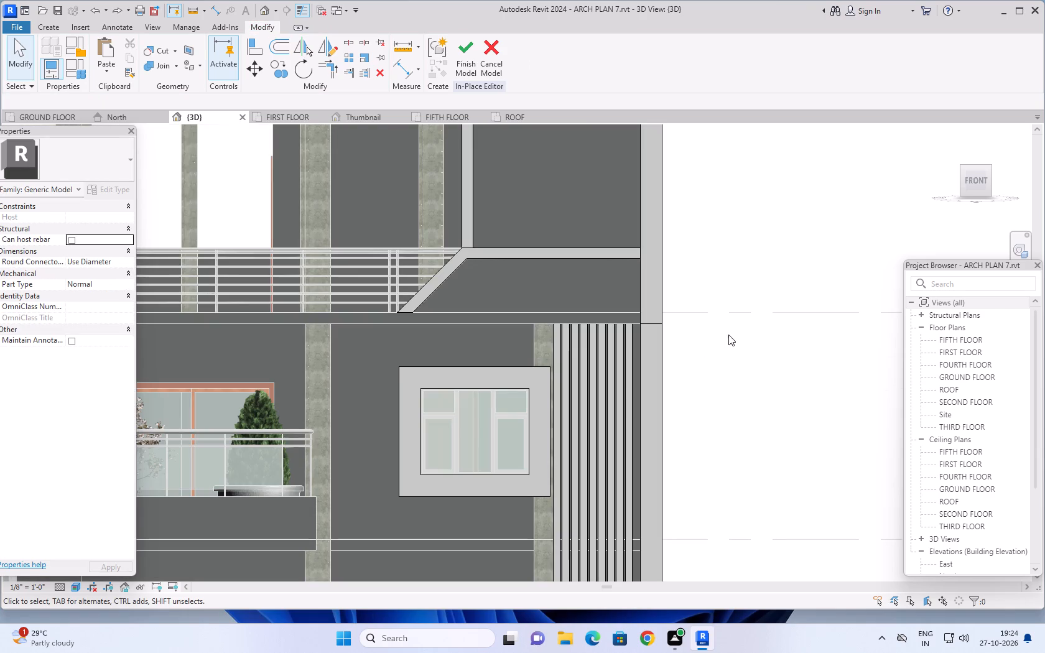
# Examine the facade frame, sloped parapet bands and vertical strips from the front and from below.
pyautogui.moveTo(728, 335); pyautogui.dragTo(715, 365, button='middle')
pyautogui.moveTo(710, 388); pyautogui.dragTo(730, 325, button='middle')
pyautogui.moveTo(774, 281); pyautogui.dragTo(679, 466, button='middle')
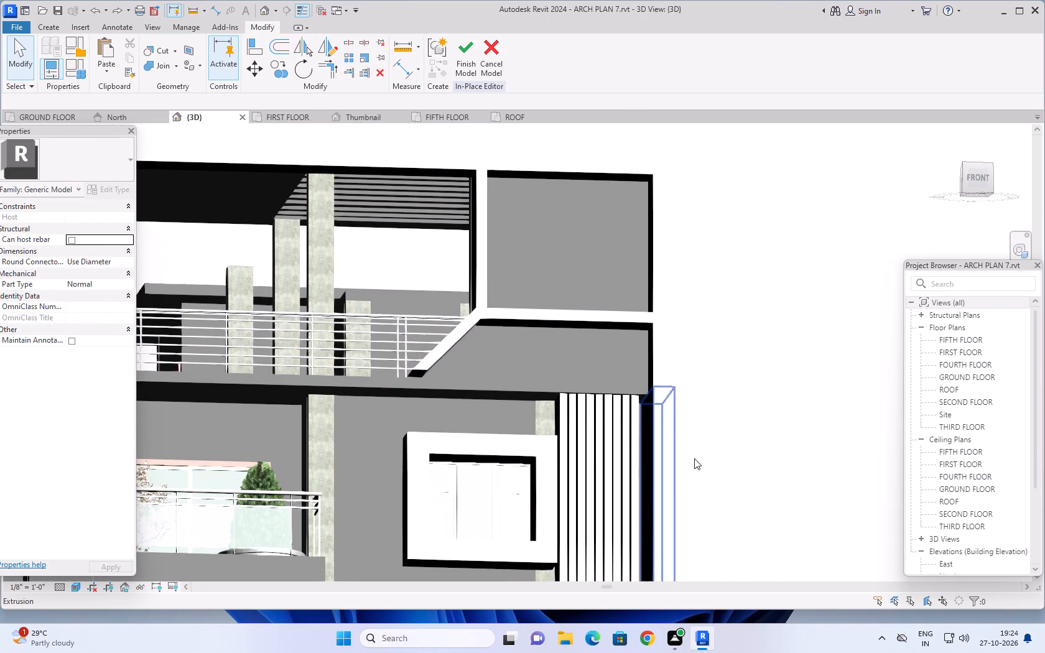
pyautogui.moveTo(715, 450); pyautogui.dragTo(709, 397, button='middle')
pyautogui.moveTo(698, 308); pyautogui.dragTo(684, 396, button='middle')
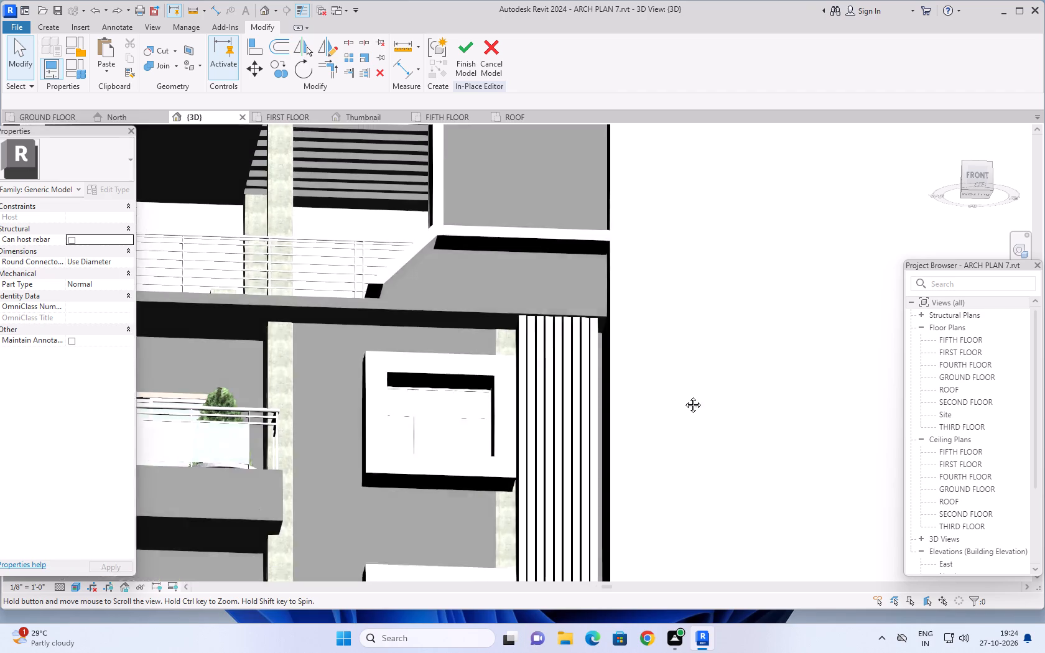
pyautogui.moveTo(684, 396); pyautogui.dragTo(683, 415, button='middle')
pyautogui.moveTo(660, 404); pyautogui.dragTo(662, 397, button='middle')
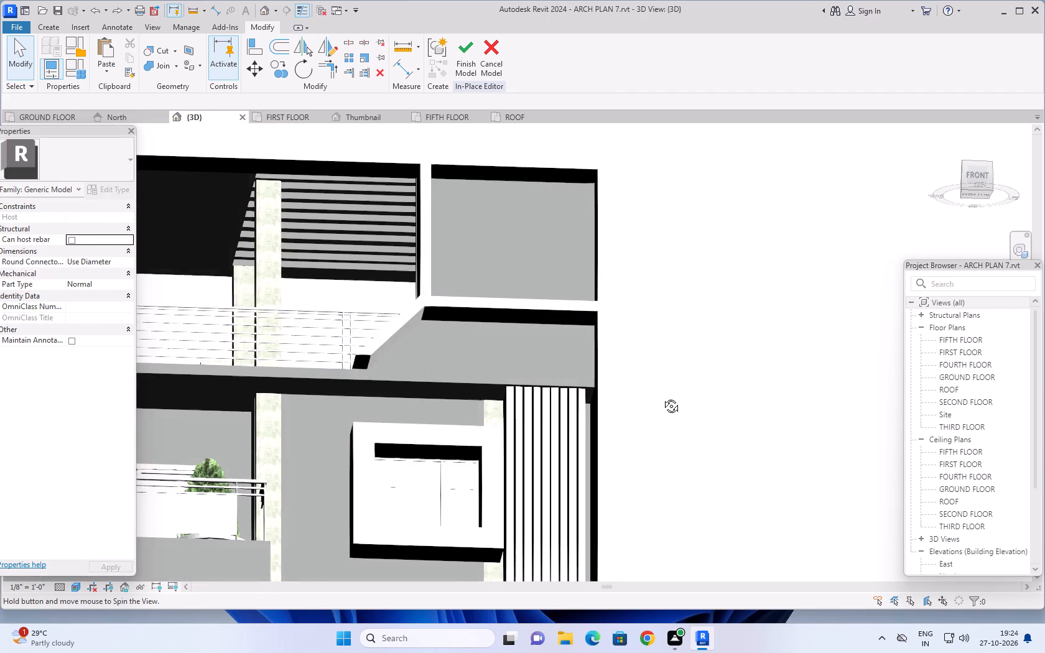
pyautogui.moveTo(662, 397); pyautogui.dragTo(674, 338, button='middle')
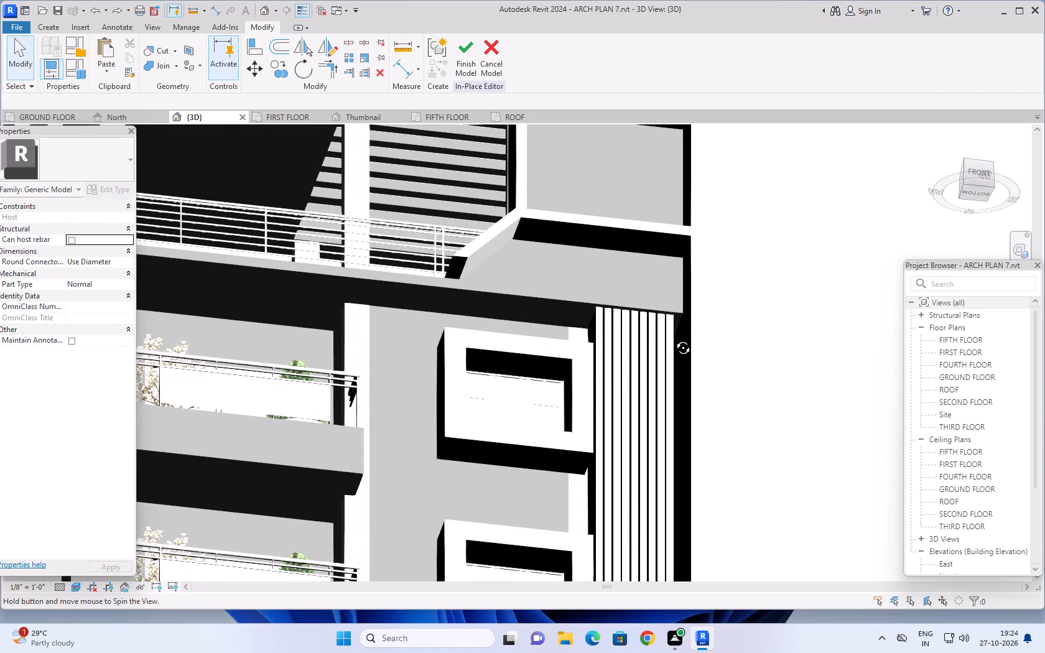
pyautogui.moveTo(674, 338); pyautogui.dragTo(654, 479, button='middle')
pyautogui.moveTo(654, 466); pyautogui.dragTo(667, 367, button='middle')
pyautogui.moveTo(651, 404); pyautogui.dragTo(649, 433, button='middle')
pyautogui.moveTo(649, 438); pyautogui.dragTo(659, 402, button='middle')
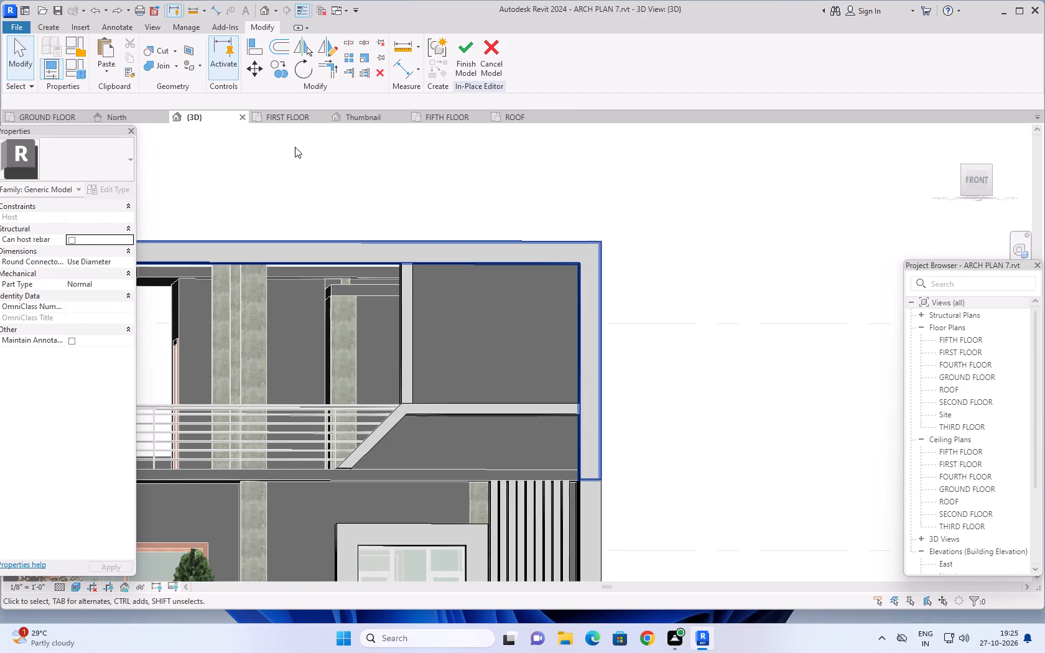
# Finish the in-place facade model and save the project.
pyautogui.click(461, 48)
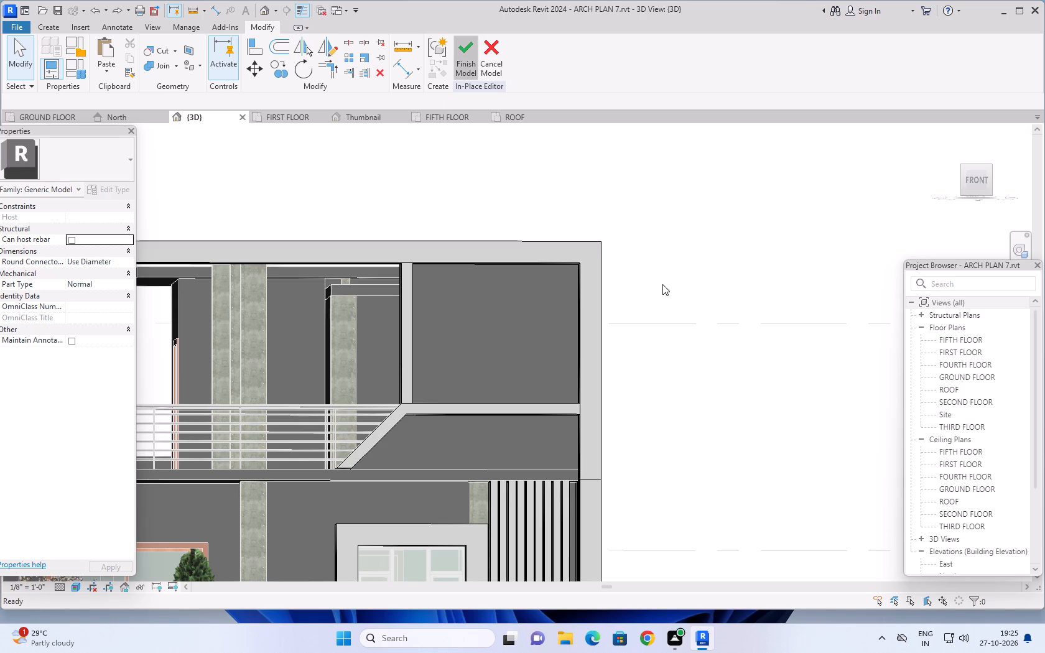
pyautogui.scroll(-3, 677, 324)
pyautogui.moveTo(680, 358); pyautogui.dragTo(702, 318, button='middle')
pyautogui.press('Escape')
pyautogui.press('Escape')
pyautogui.press('Escape')
pyautogui.press('Escape')
pyautogui.press('Escape')
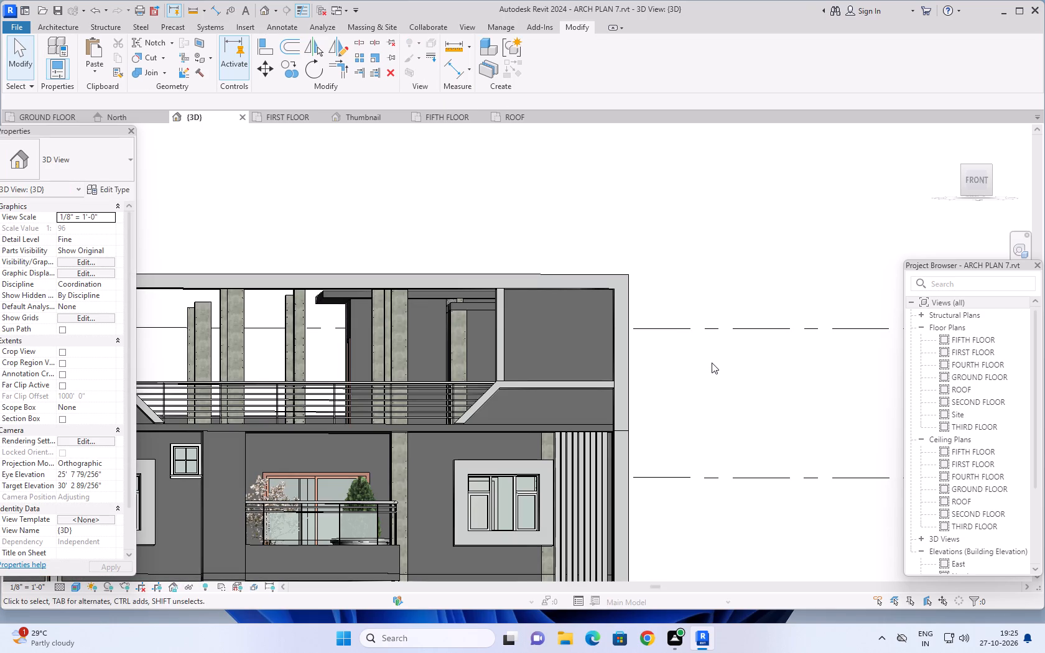
pyautogui.hotkey('ctrl', 's')
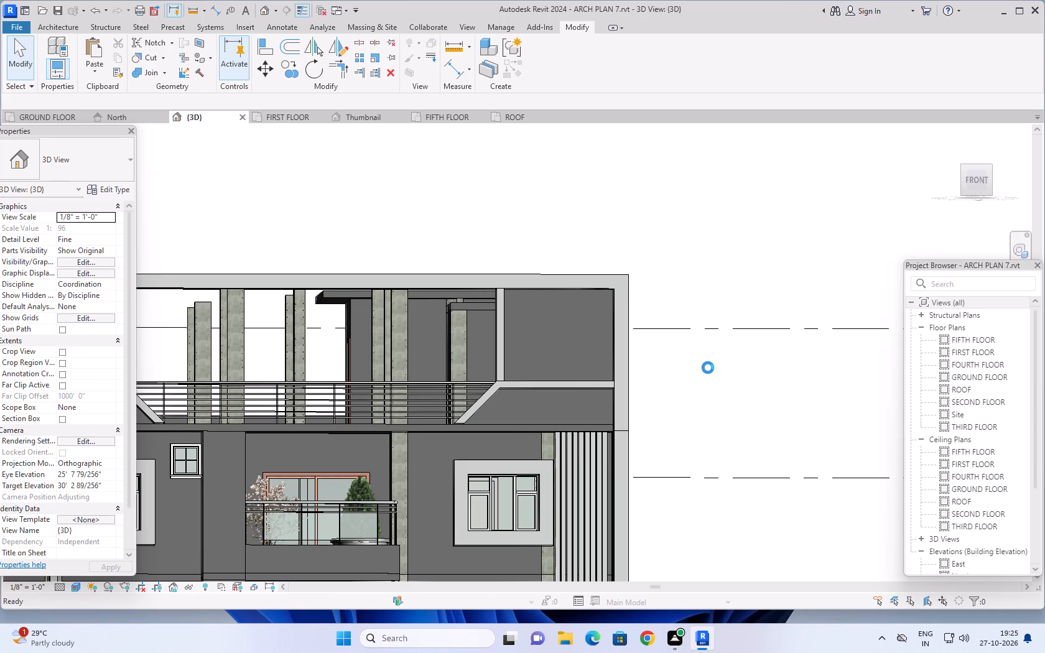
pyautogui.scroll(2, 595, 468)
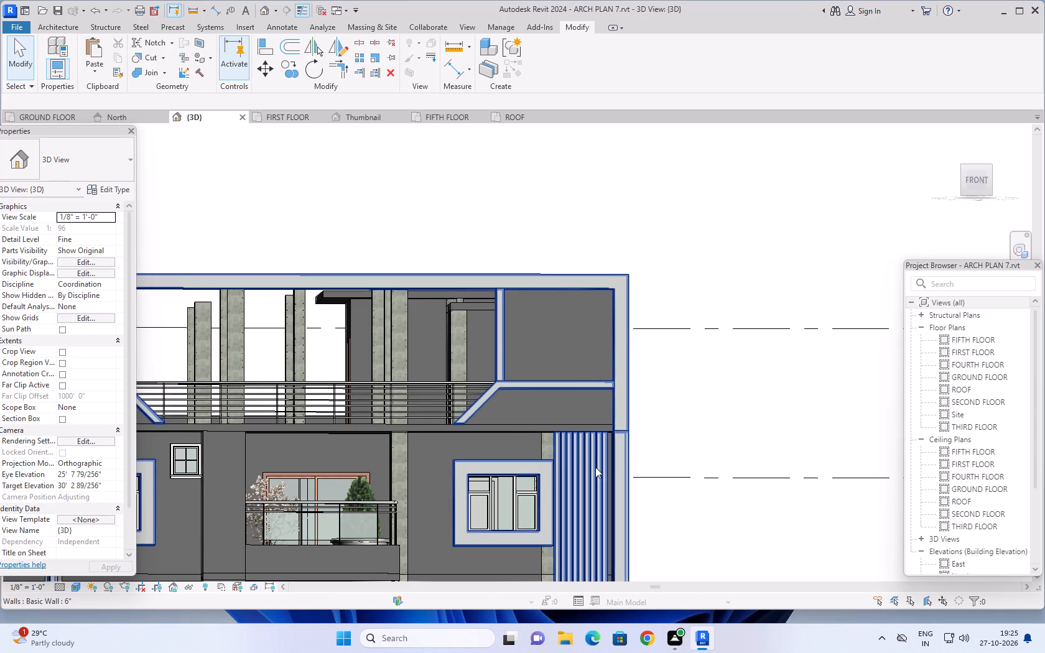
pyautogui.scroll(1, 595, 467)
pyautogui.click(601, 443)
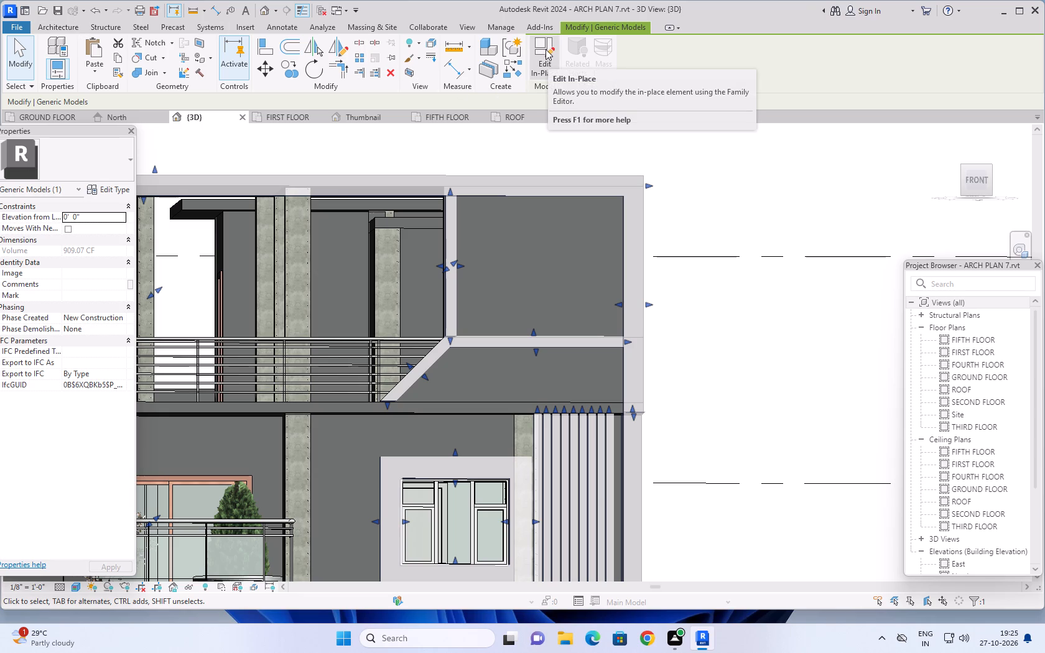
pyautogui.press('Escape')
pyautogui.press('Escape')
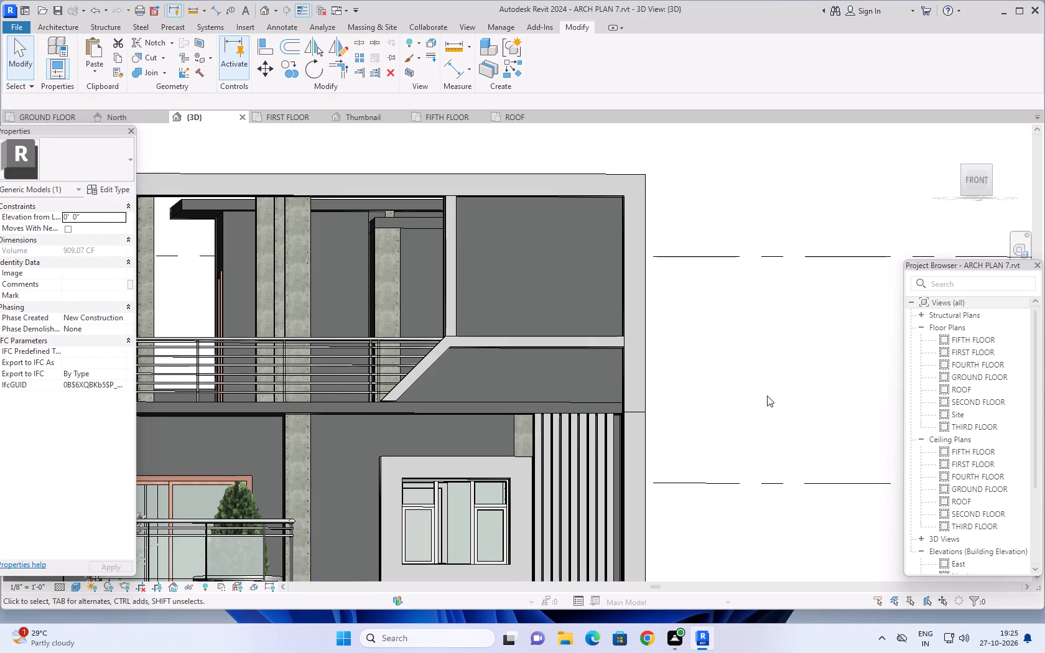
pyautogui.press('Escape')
# Examine the whole front facade with its finished frame, window surrounds and vertical strips.
pyautogui.scroll(-7, 767, 396)
pyautogui.moveTo(765, 392); pyautogui.dragTo(649, 324, button='middle')
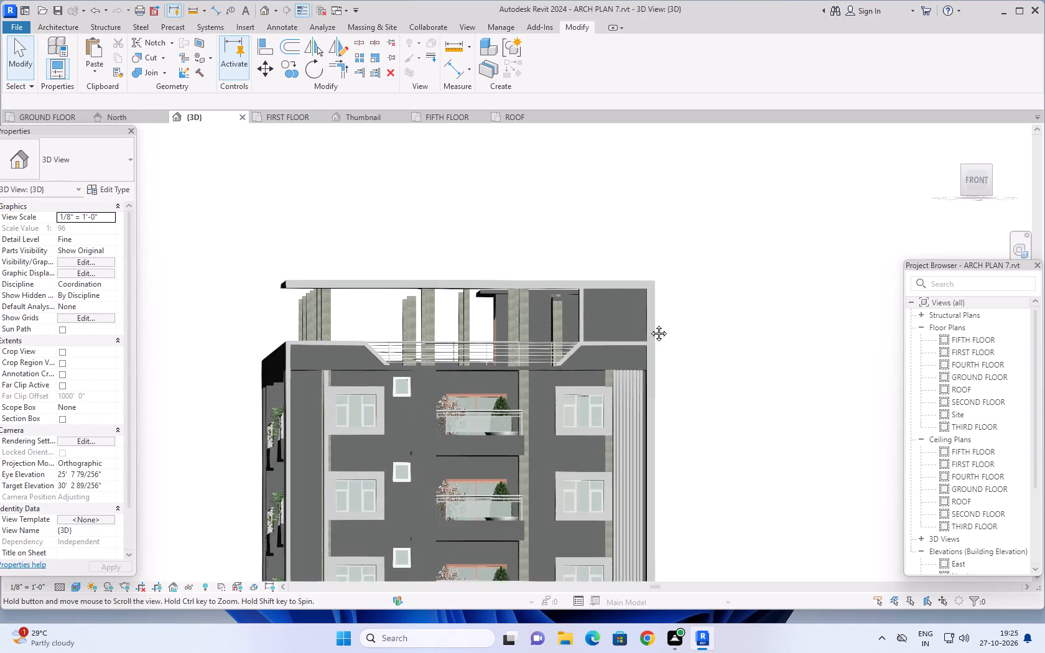
pyautogui.moveTo(649, 324); pyautogui.dragTo(646, 316, button='middle')
pyautogui.scroll(-2, 694, 420)
pyautogui.moveTo(696, 459); pyautogui.dragTo(675, 368, button='middle')
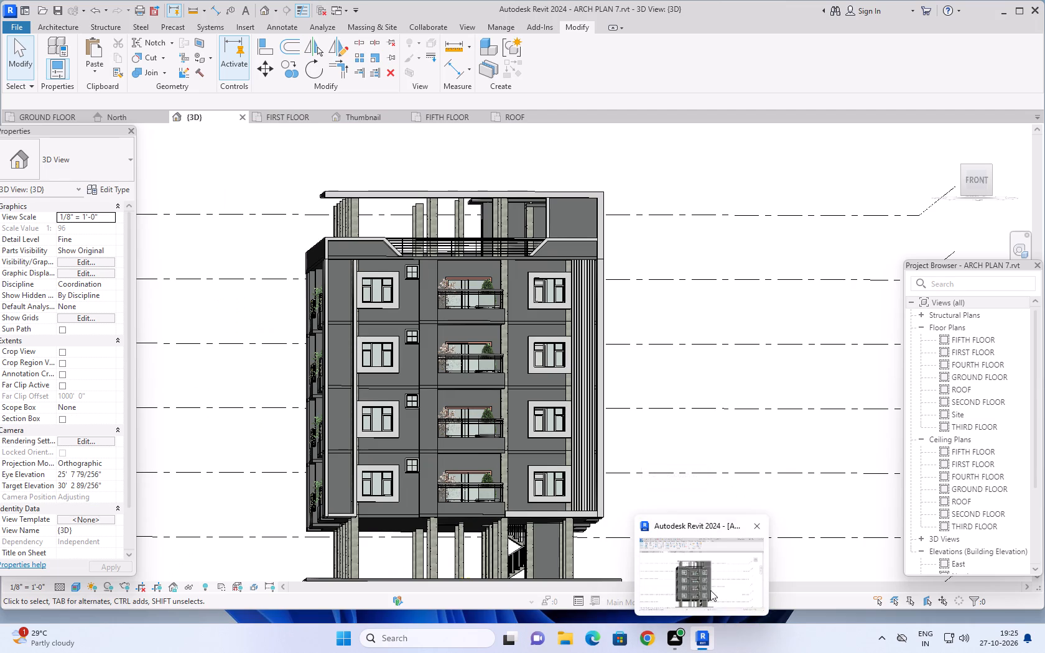
pyautogui.scroll(-3, 569, 274)
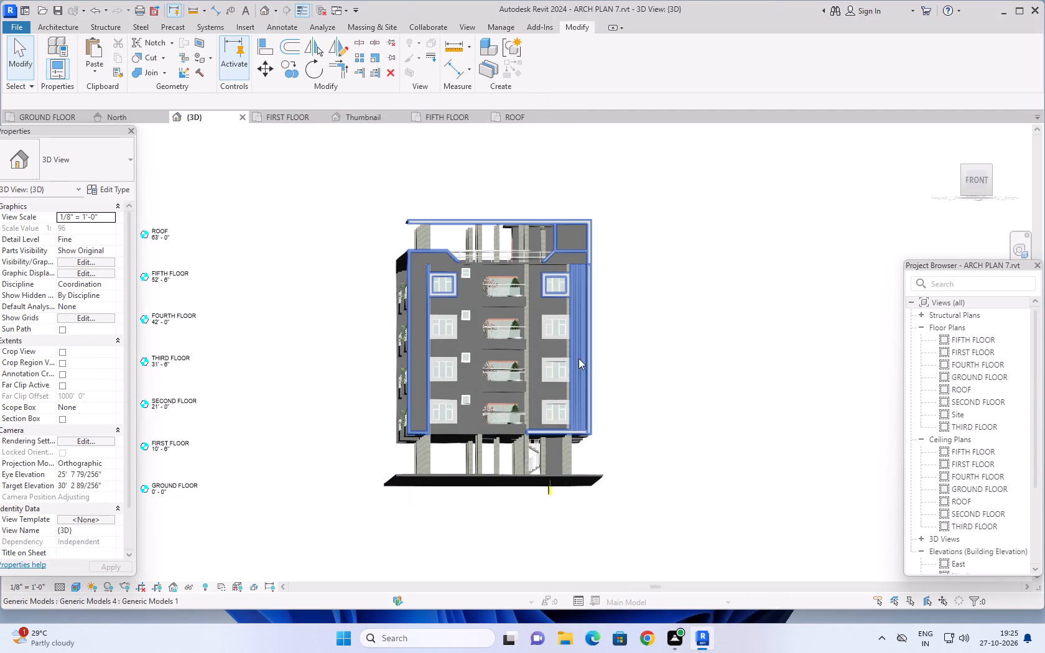
pyautogui.scroll(4, 575, 354)
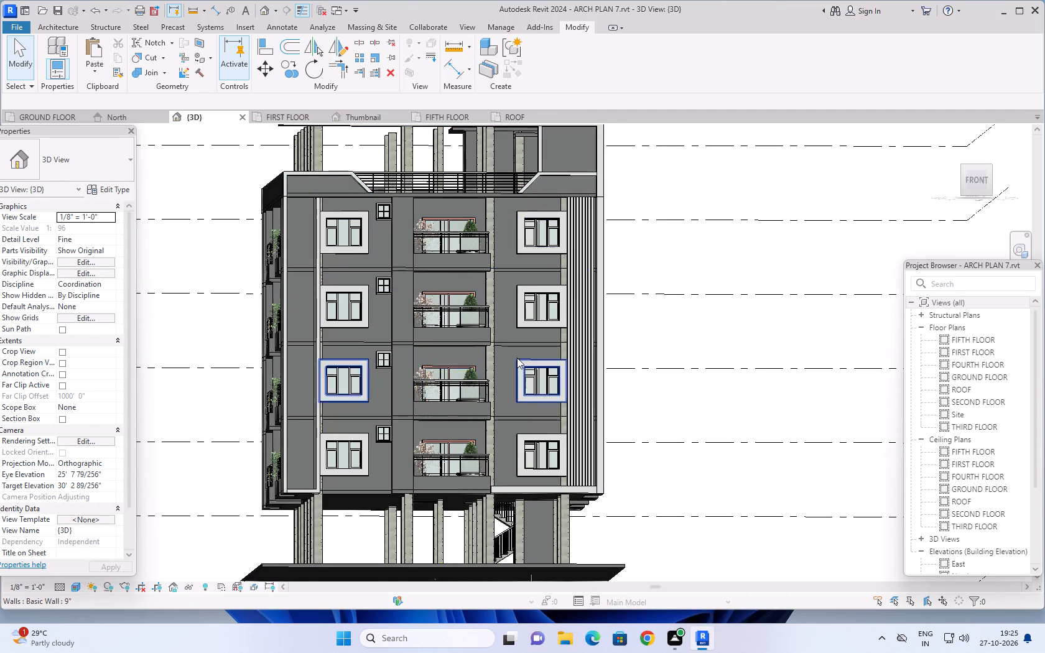
pyautogui.scroll(1, 517, 358)
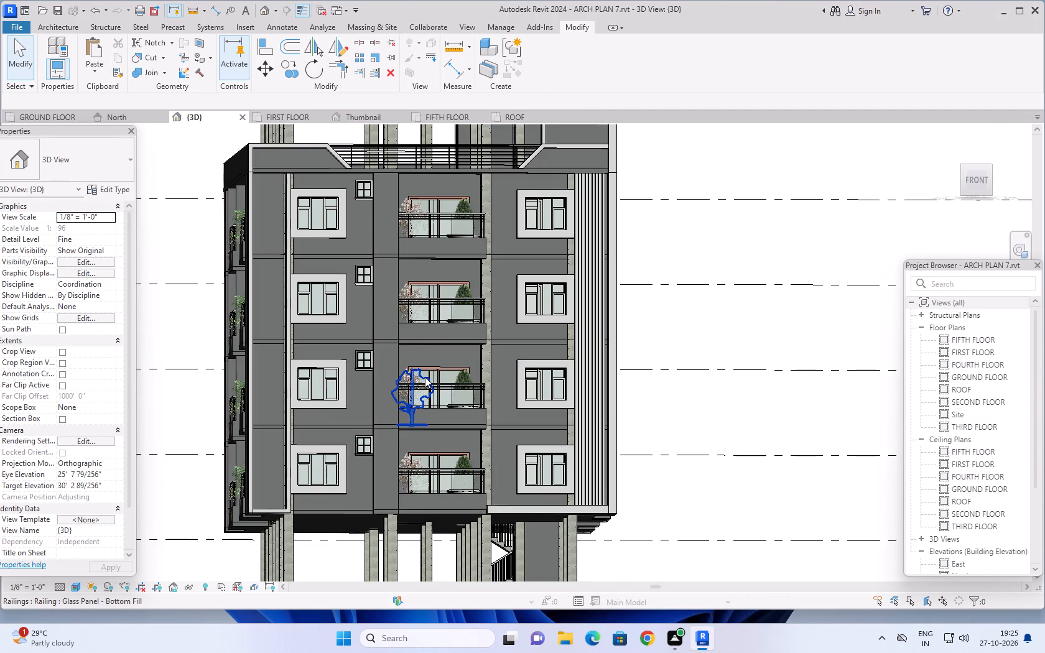
pyautogui.scroll(-2, 522, 379)
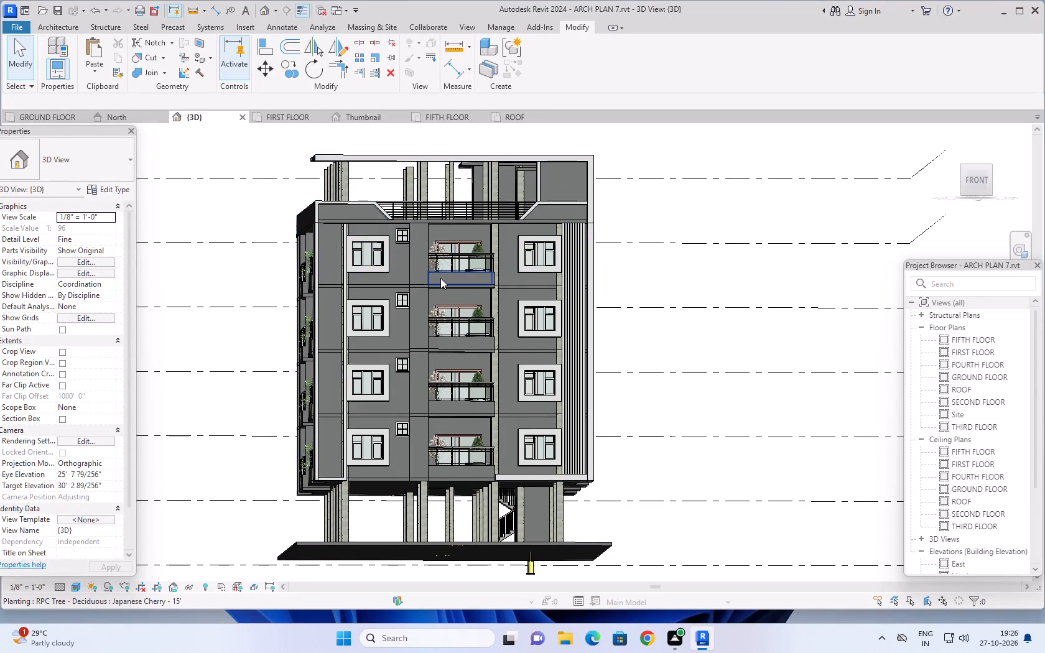
pyautogui.scroll(-2, 518, 336)
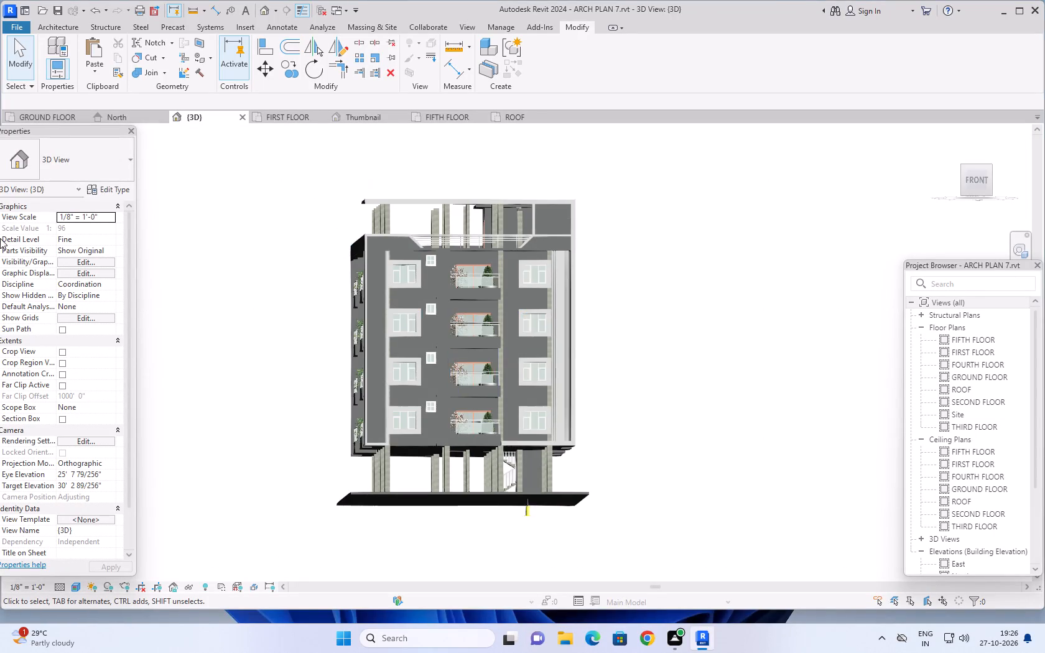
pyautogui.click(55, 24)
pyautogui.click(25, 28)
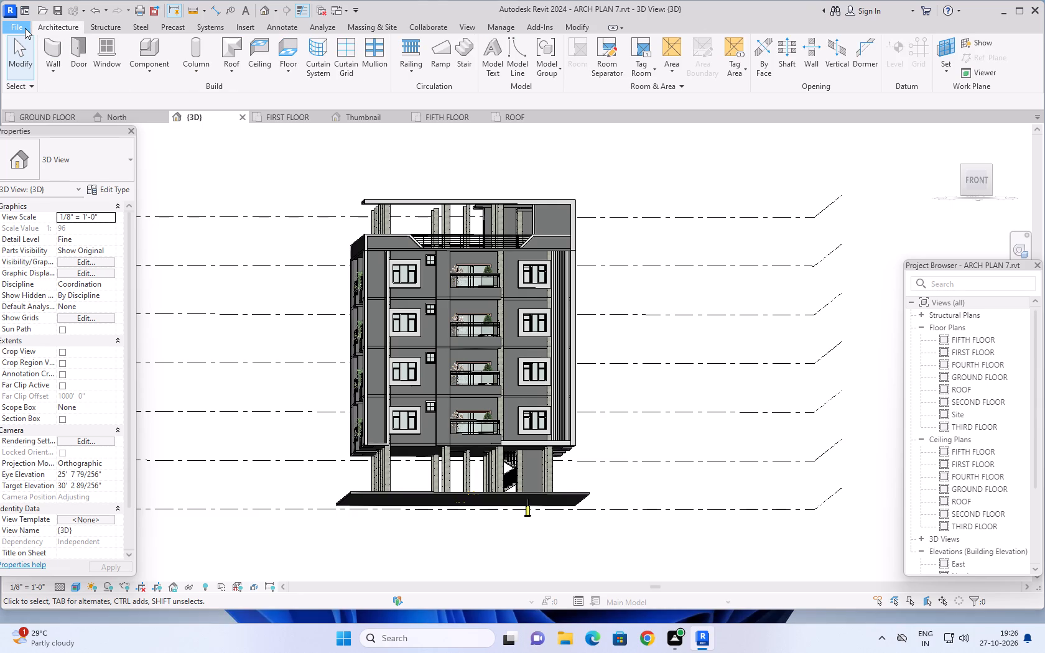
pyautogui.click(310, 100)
# Examine the lower storeys of the front facade, including the window surrounds, balconies and the frame's bottom corner.
pyautogui.scroll(3, 325, 187)
pyautogui.scroll(-3, 524, 193)
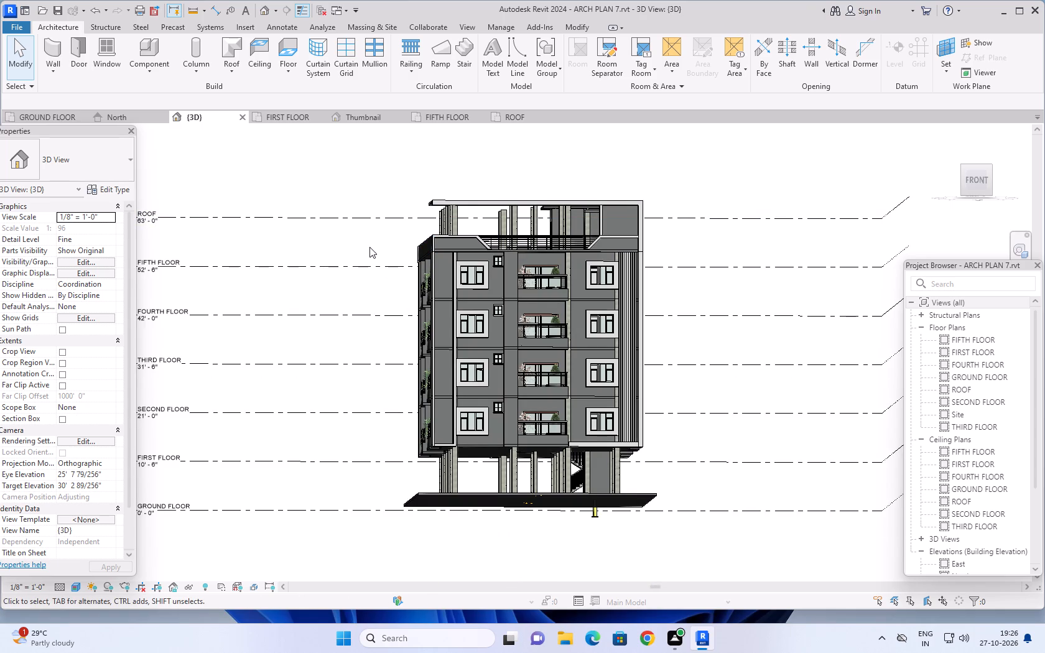
pyautogui.scroll(1, 369, 247)
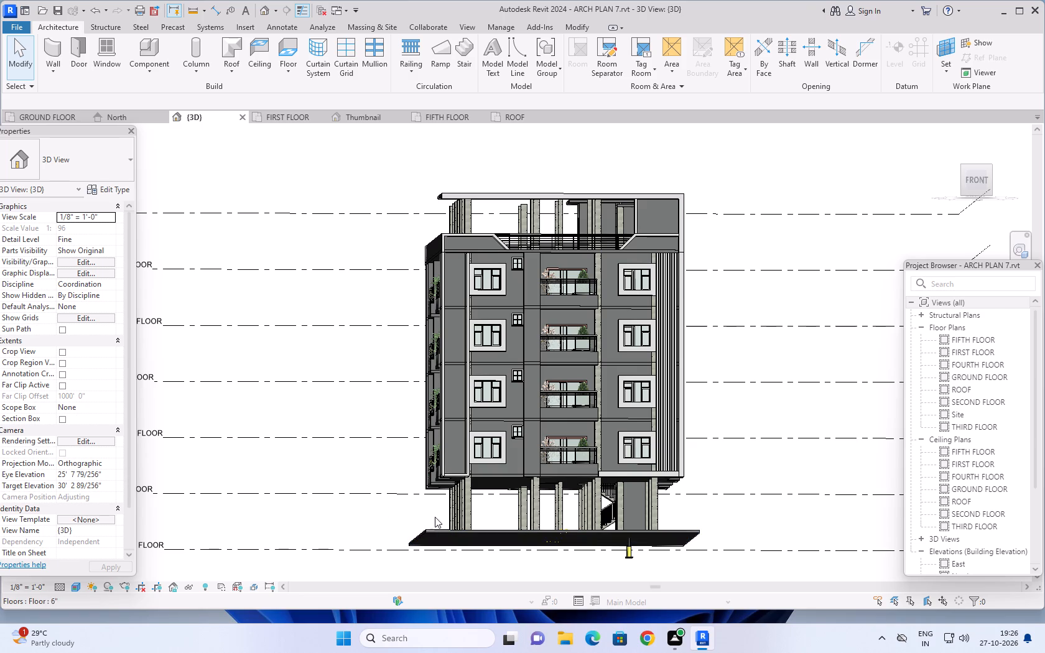
pyautogui.scroll(3, 470, 501)
pyautogui.scroll(2, 520, 444)
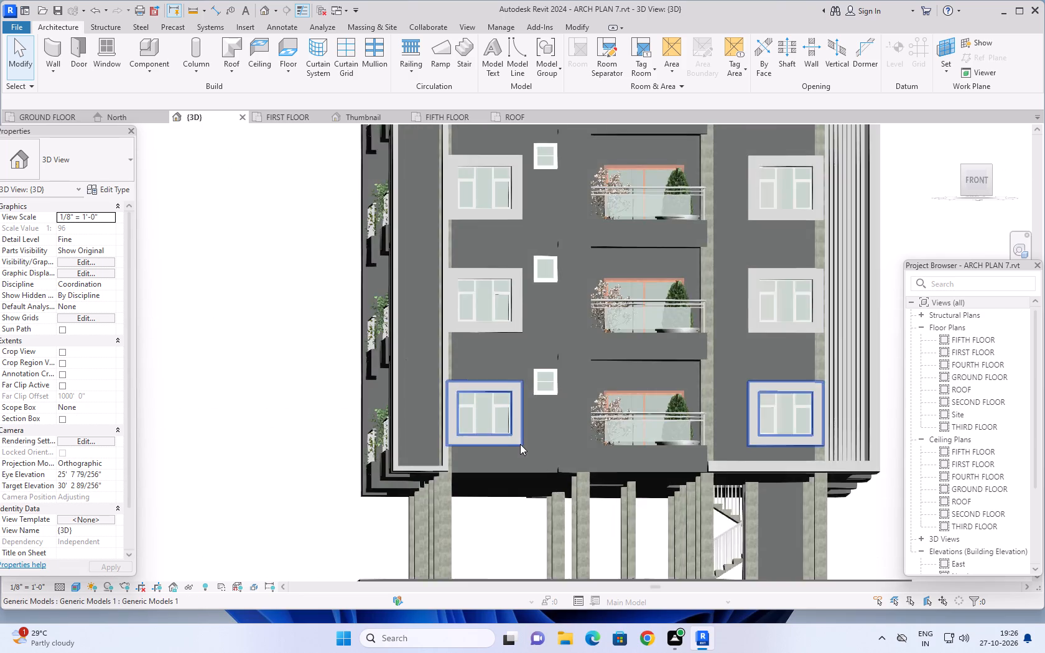
pyautogui.scroll(3, 520, 444)
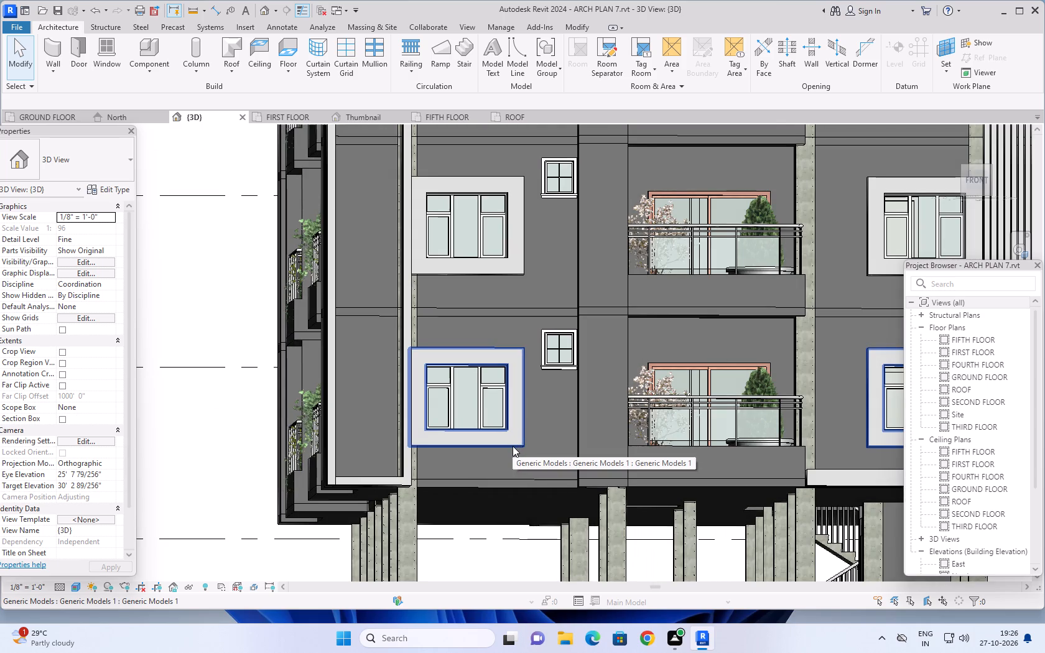
pyautogui.scroll(-1, 511, 463)
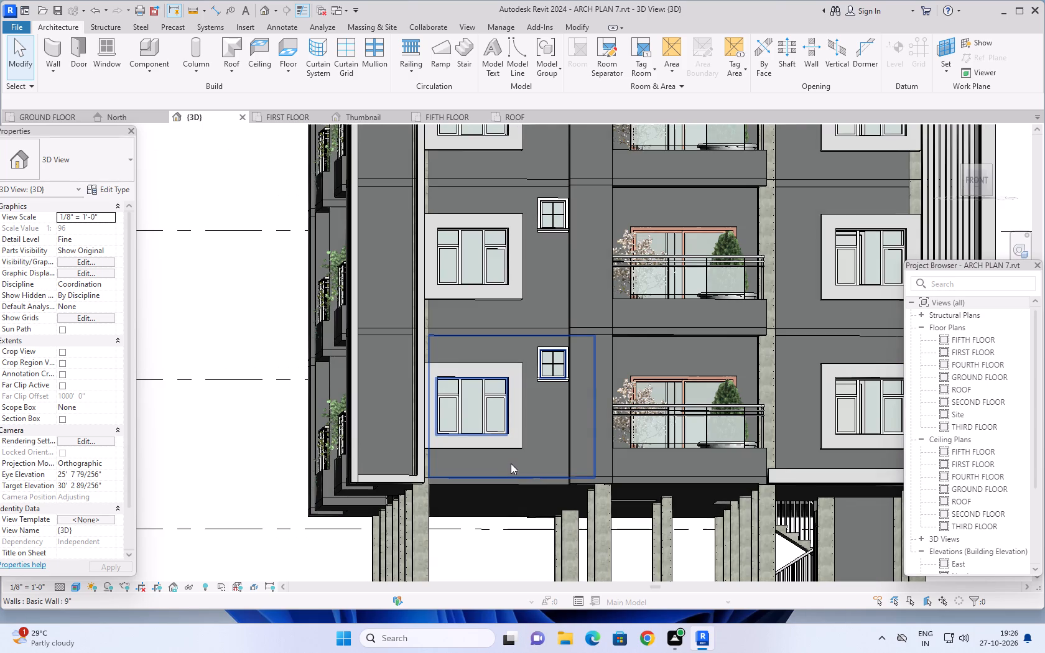
pyautogui.scroll(-2, 511, 463)
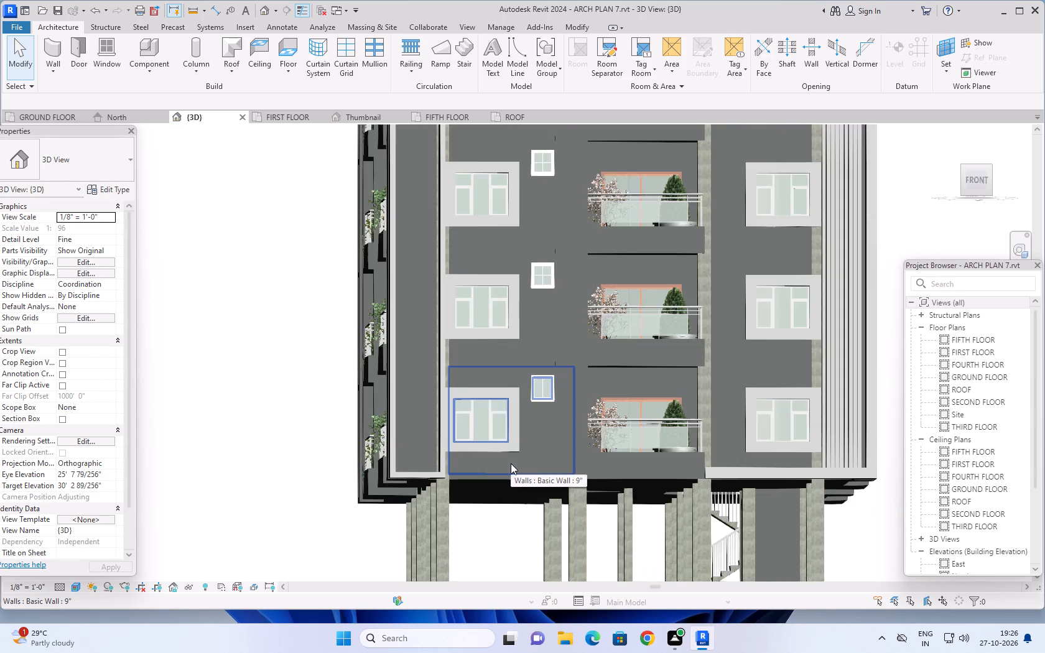
pyautogui.scroll(-1, 511, 463)
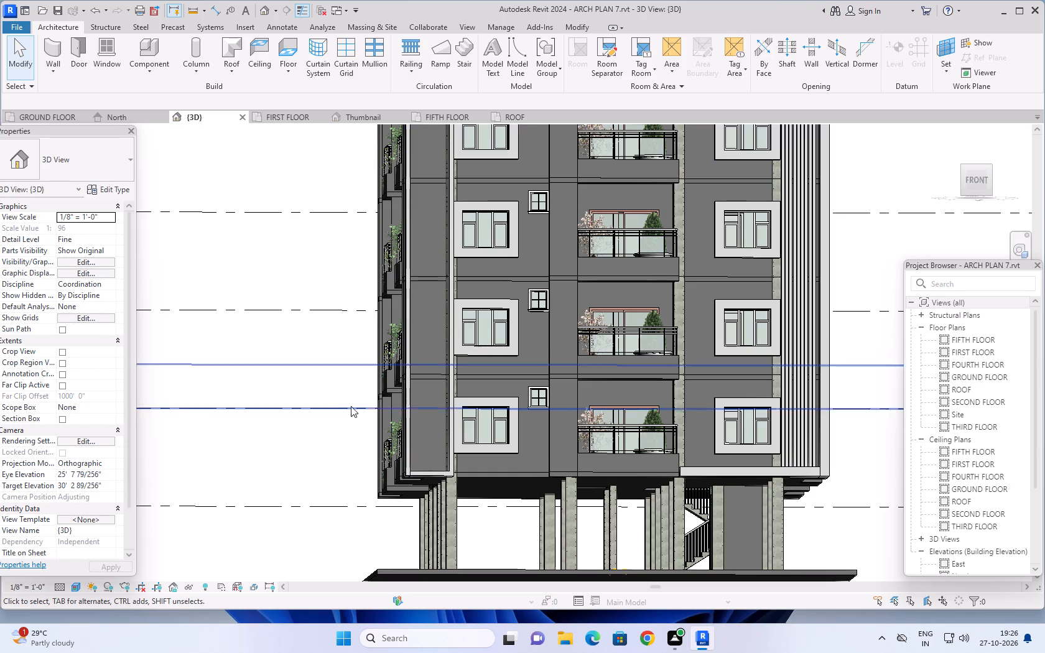
pyautogui.scroll(1, 387, 438)
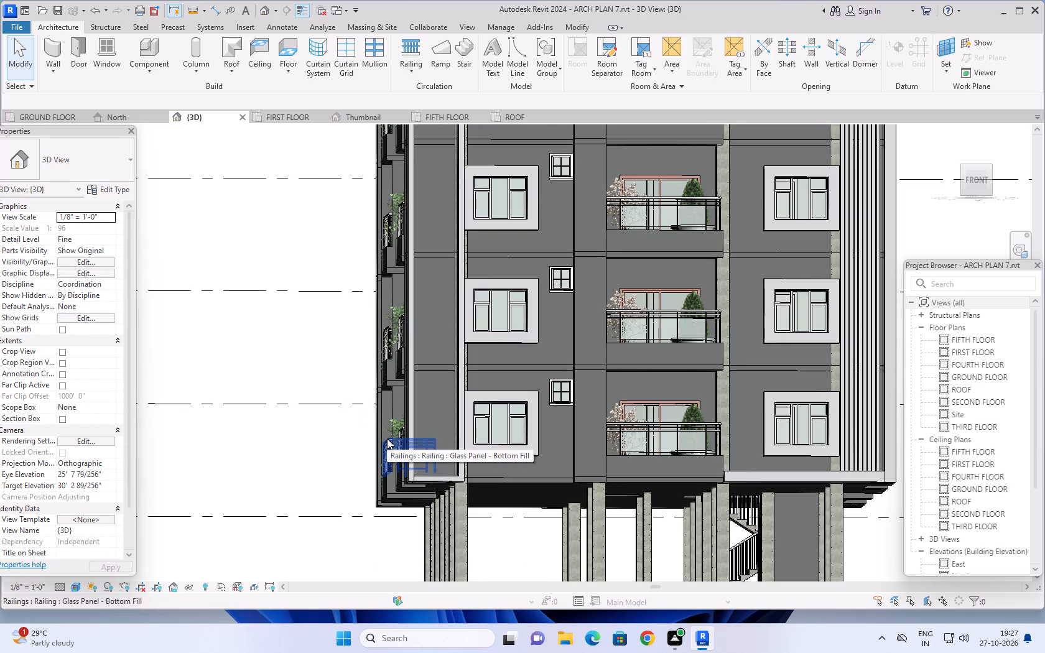
pyautogui.scroll(1, 387, 438)
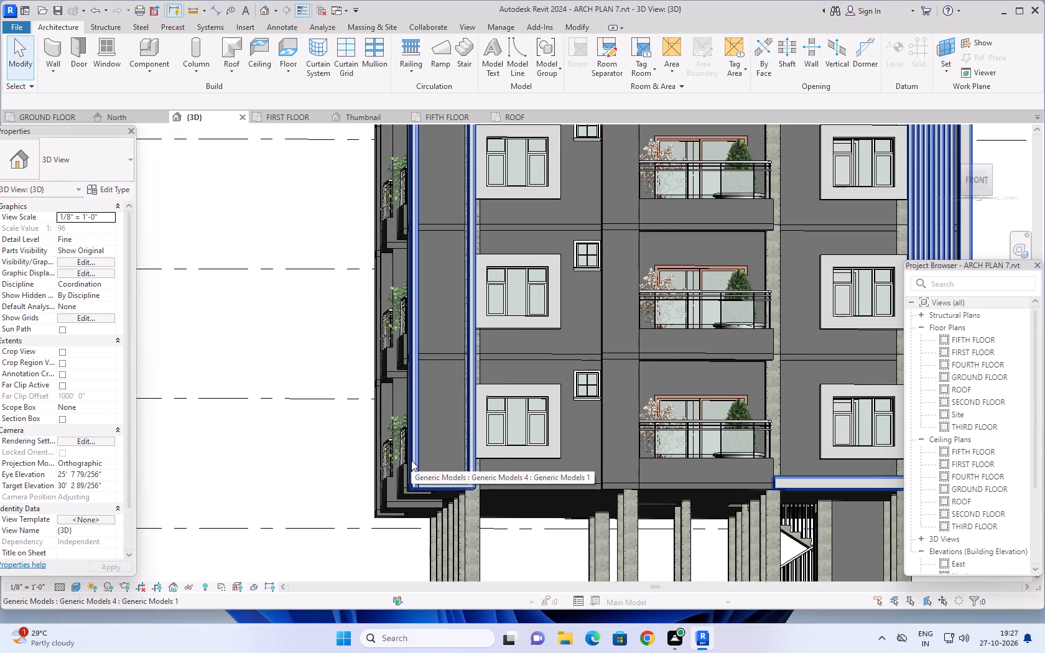
pyautogui.scroll(-3, 411, 460)
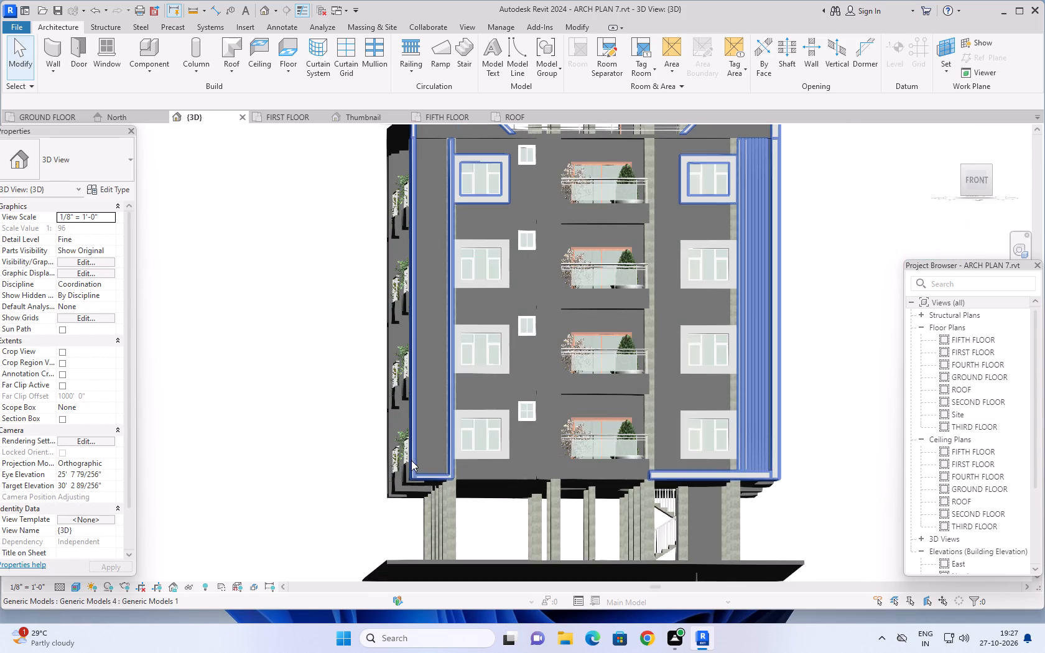
pyautogui.scroll(-2, 411, 460)
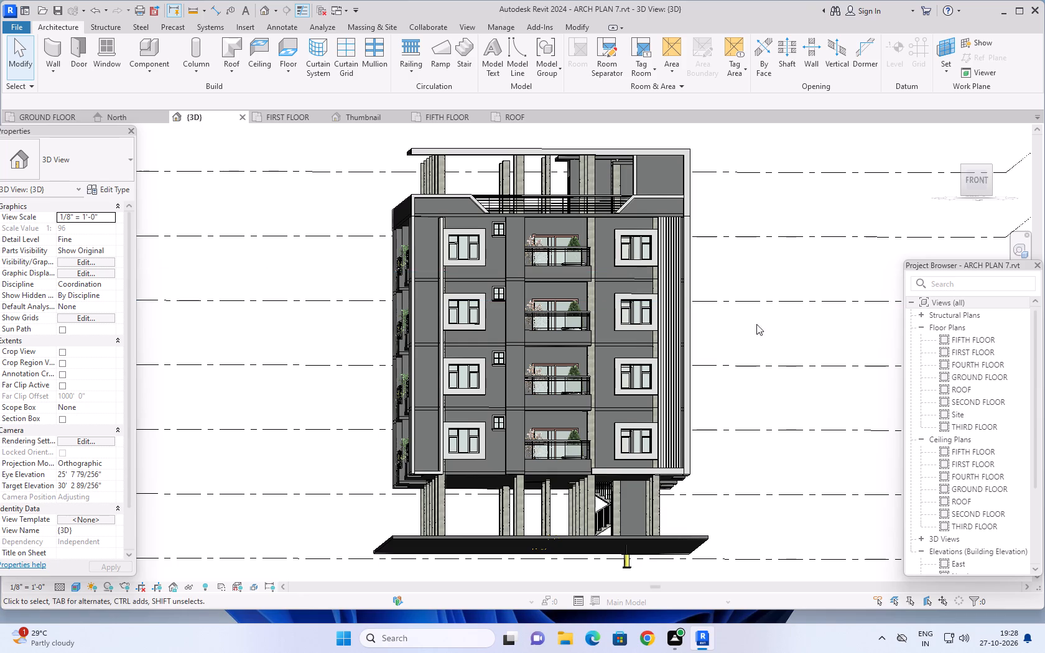
# Save the project with the building's front facade in view.
pyautogui.press('Escape')
pyautogui.press('Escape')
pyautogui.press('Escape')
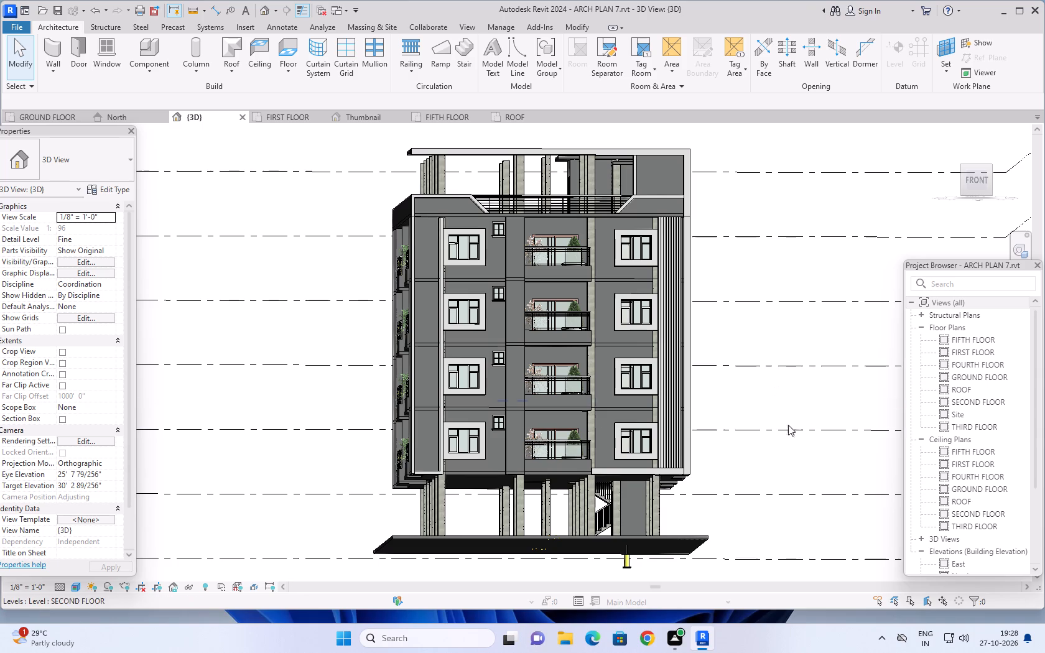
pyautogui.press('Escape')
pyautogui.press('Escape')
pyautogui.press('Escape')
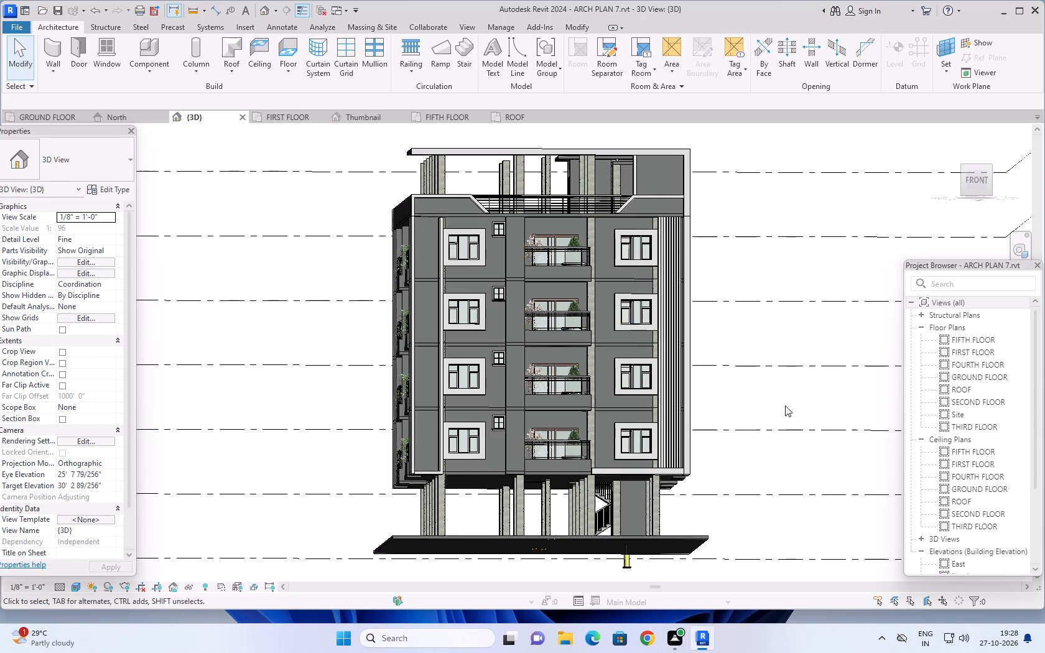
pyautogui.keyDown('shift'); pyautogui.moveTo(778, 331); pyautogui.dragTo(764, 351, button='middle'); pyautogui.keyUp('shift')
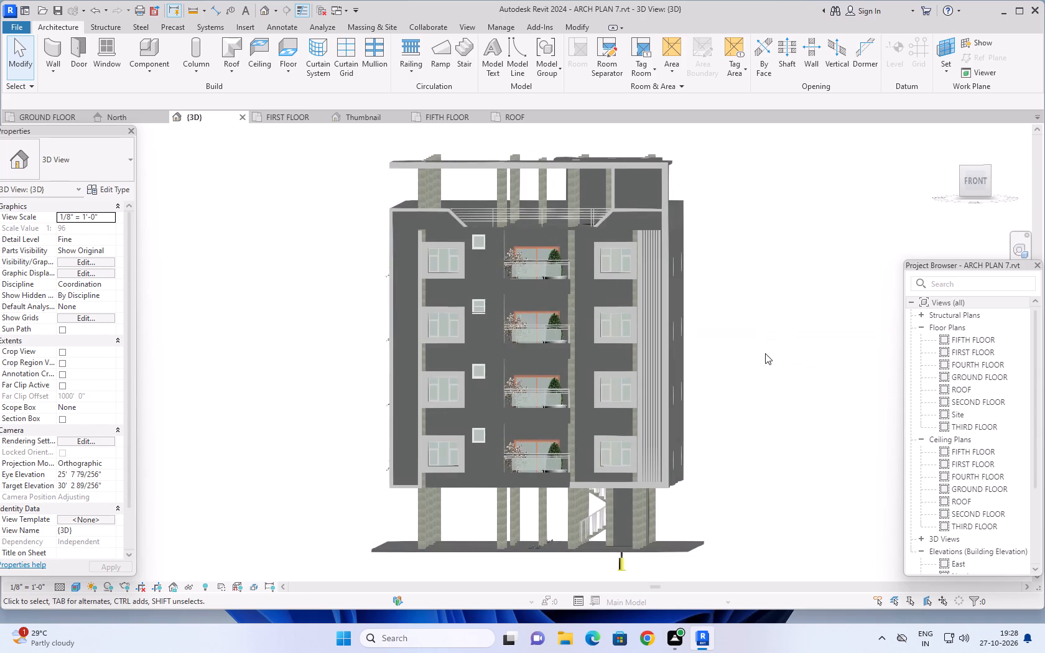
pyautogui.keyDown('shift'); pyautogui.moveTo(778, 359); pyautogui.dragTo(787, 356, button='middle'); pyautogui.keyUp('shift')
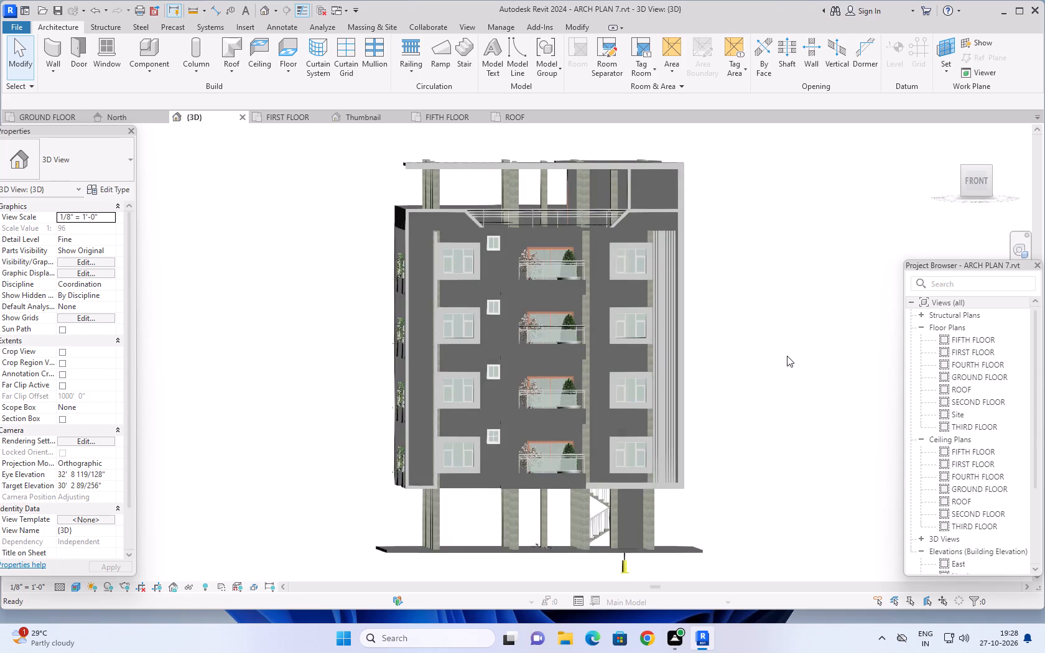
pyautogui.press('Escape')
pyautogui.press('Escape')
pyautogui.press('Escape')
pyautogui.press('Escape')
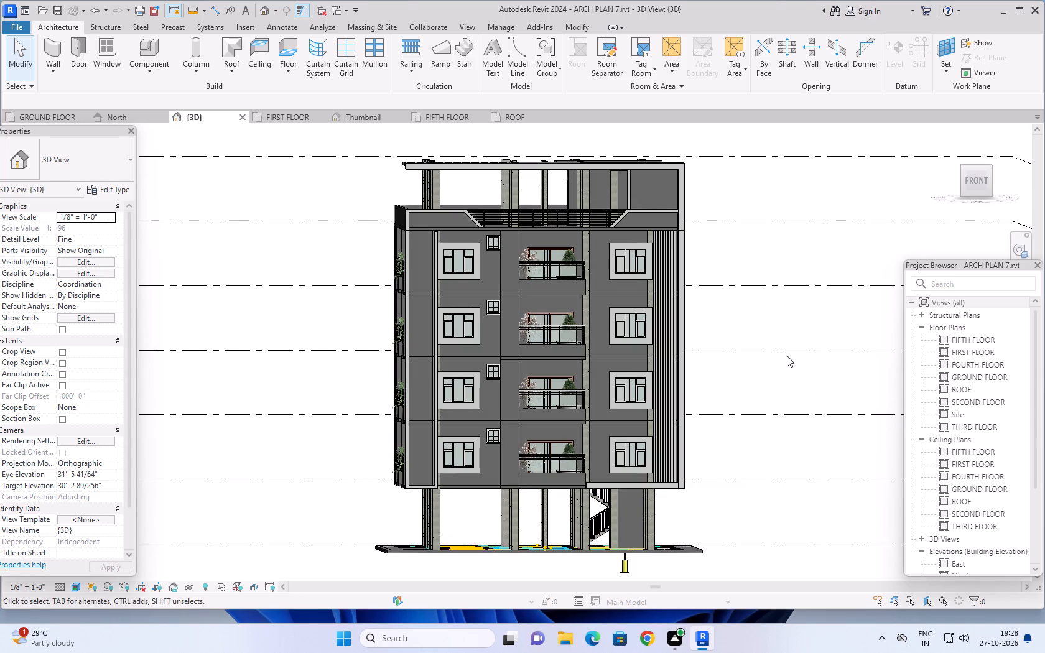
pyautogui.hotkey('ctrl', 's')
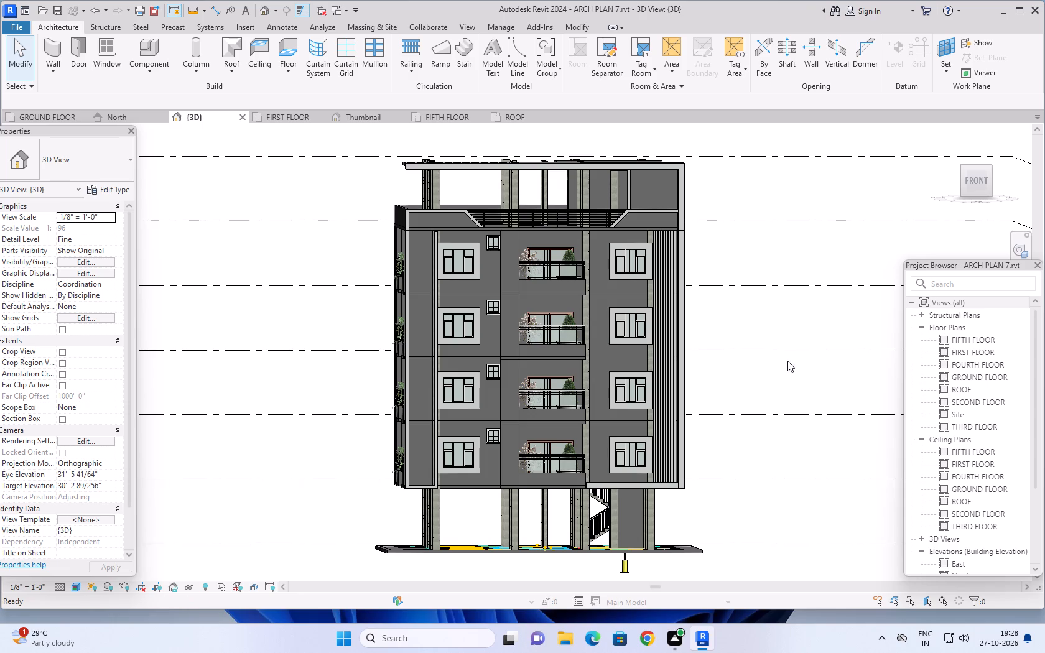
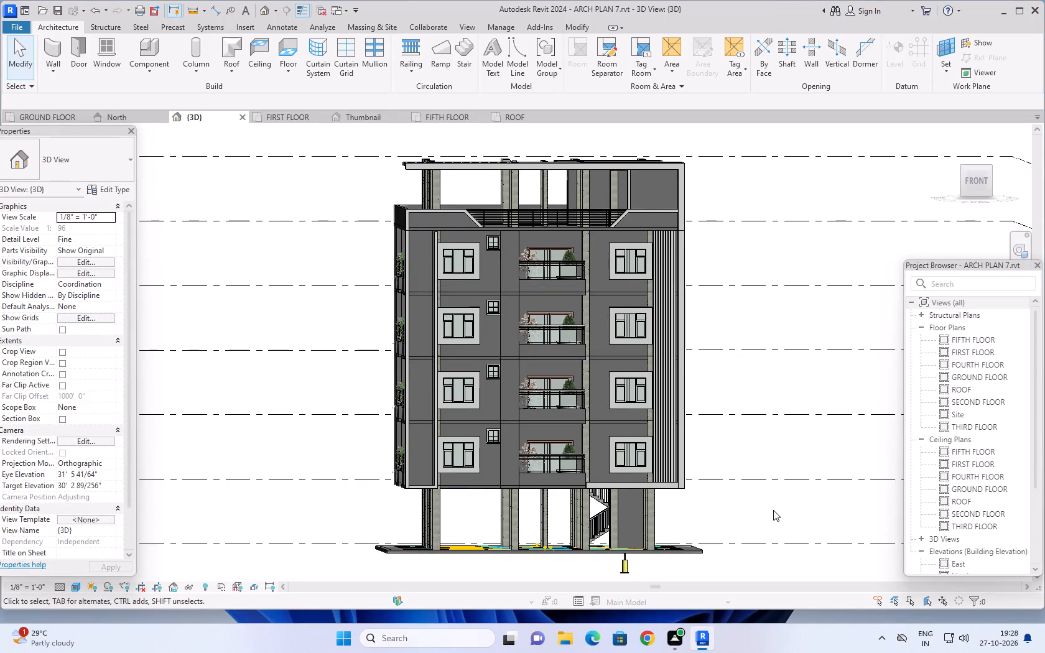
# Exit Revit, closing the saved ARCH PLAN 7 project together with its open views and the open family file.
pyautogui.press('Escape')
pyautogui.press('Escape')
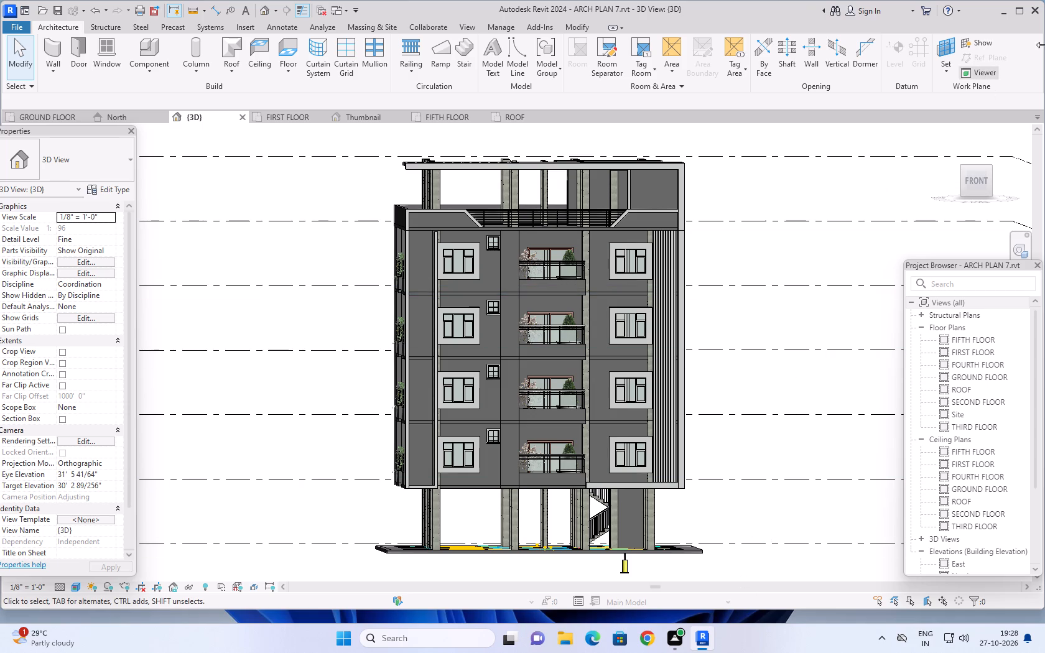
pyautogui.click(1037, 13)
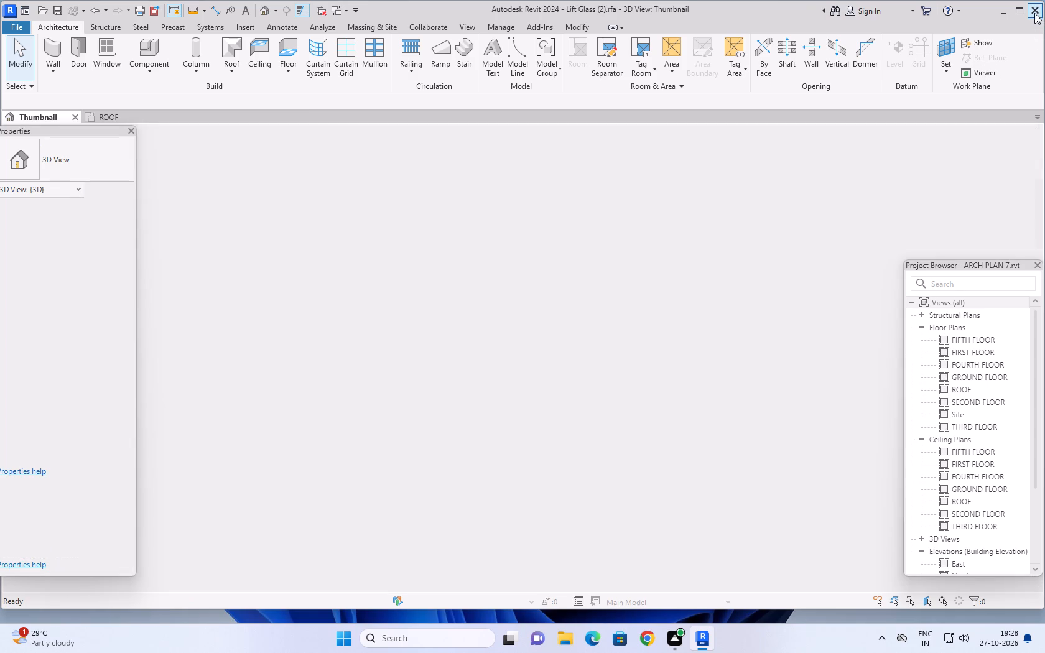
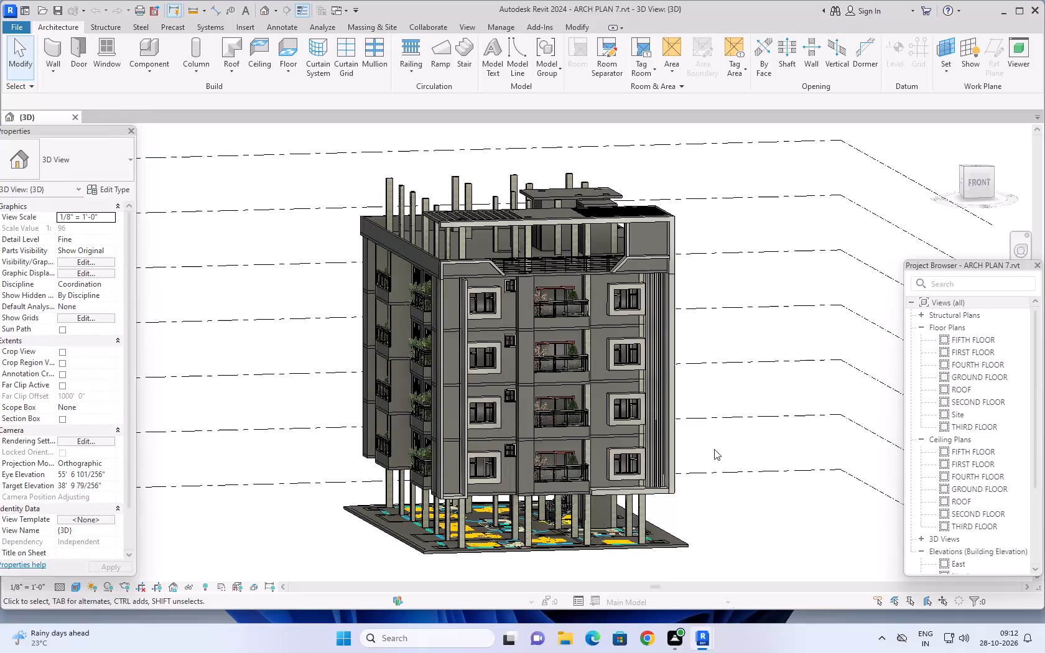
# Examine the apartment building's front facade in 3D, including the window frames, balconies, vertical strips and roof-level frame, from several angles.
pyautogui.scroll(3, 701, 396)
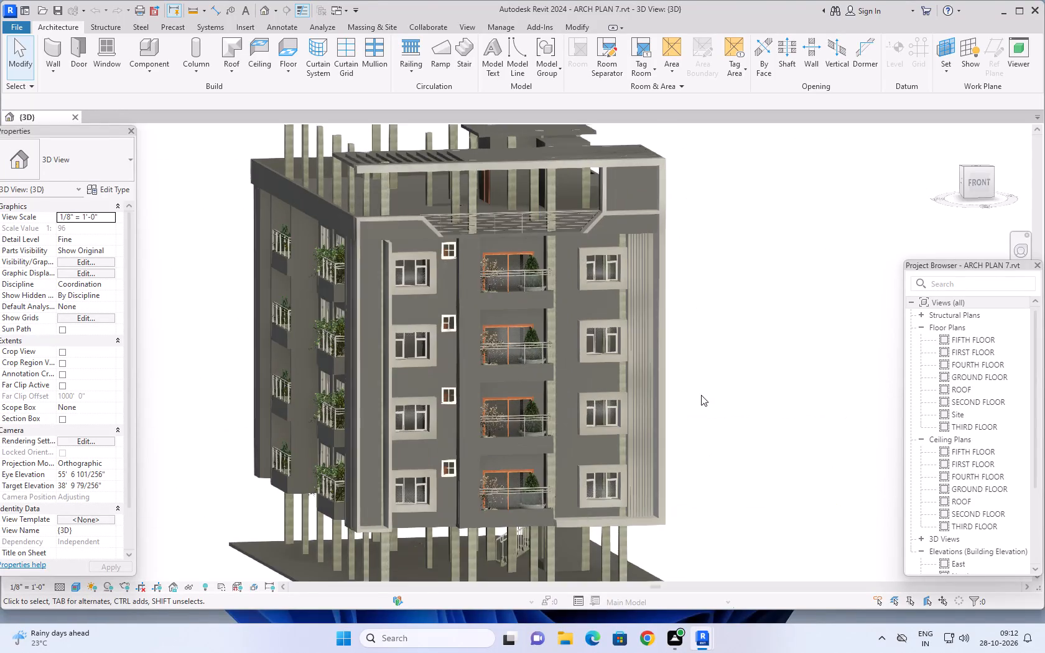
pyautogui.scroll(3, 701, 395)
pyautogui.scroll(-6, 701, 395)
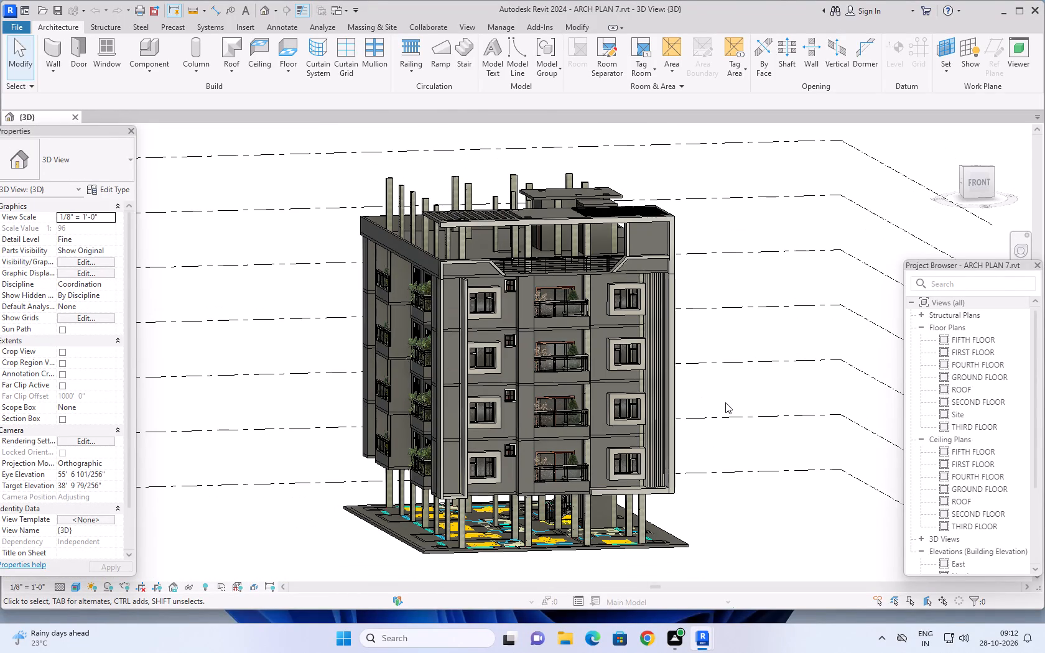
pyautogui.moveTo(725, 403); pyautogui.dragTo(712, 403, button='middle')
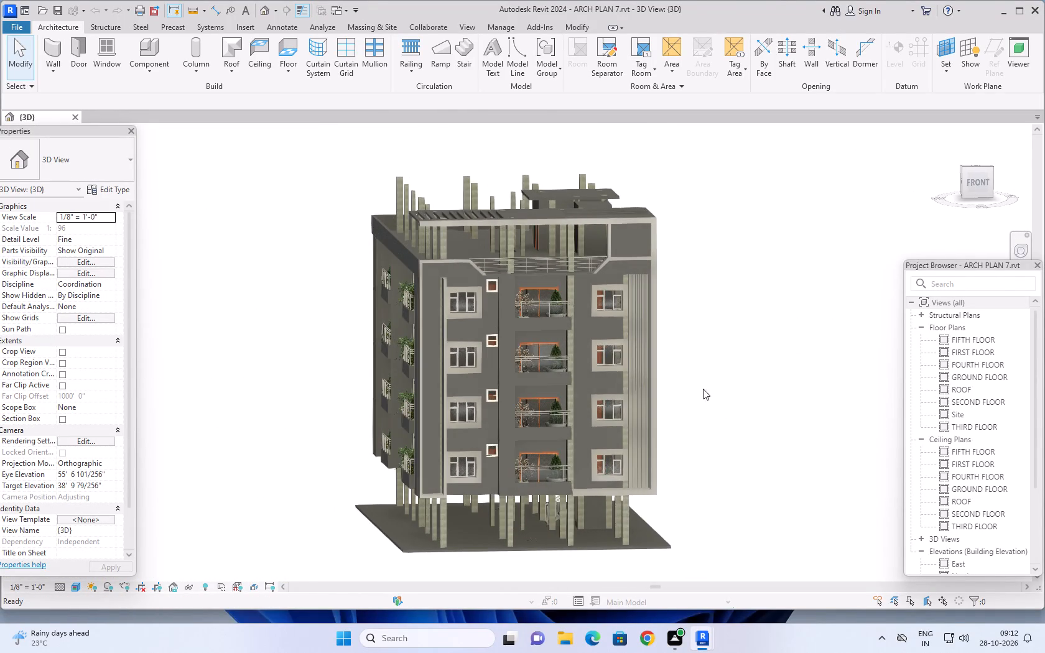
pyautogui.scroll(5, 687, 363)
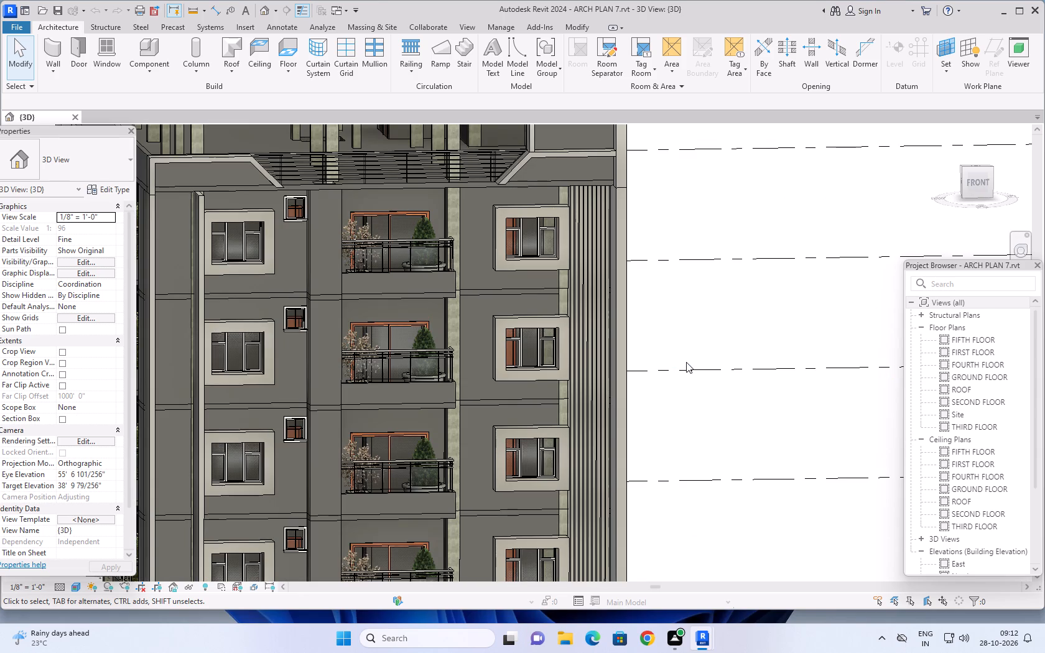
pyautogui.scroll(-2, 695, 392)
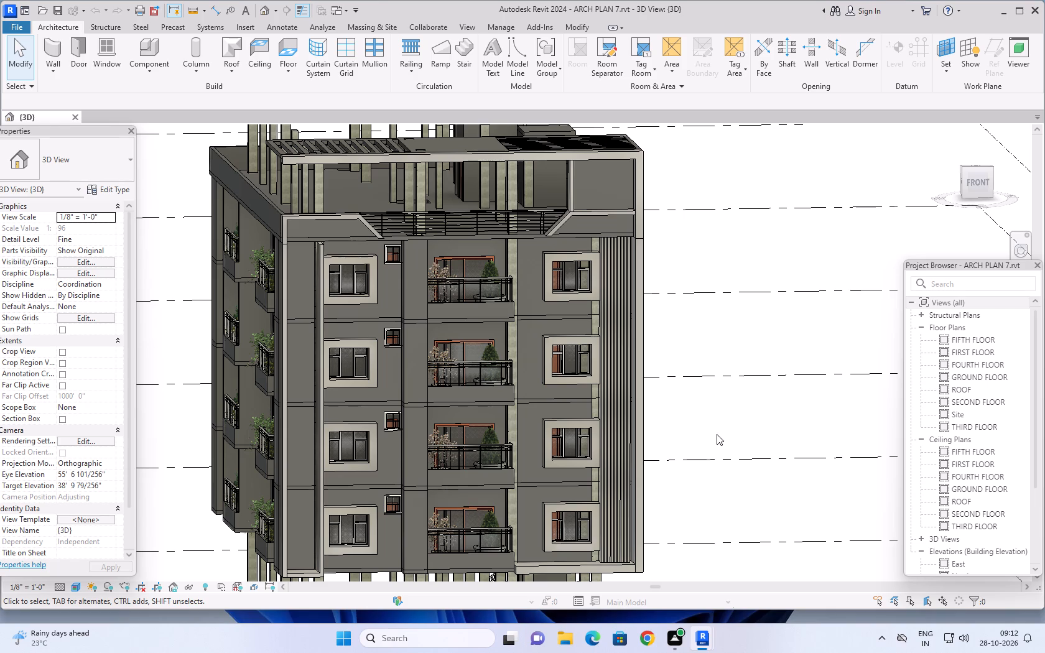
pyautogui.moveTo(717, 434); pyautogui.dragTo(709, 430, button='middle')
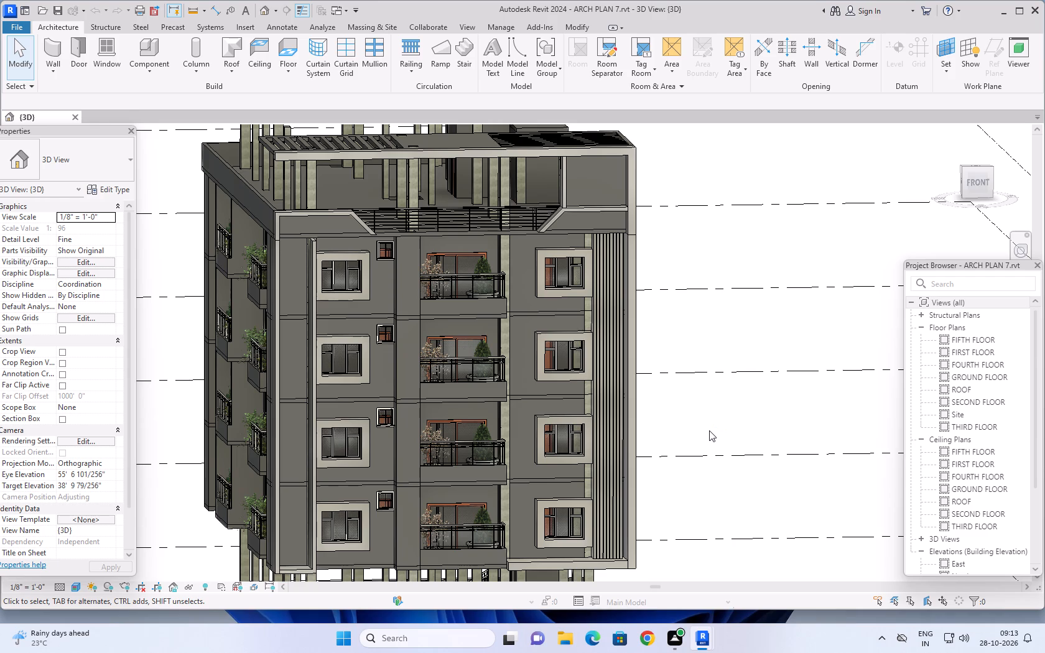
pyautogui.moveTo(718, 422); pyautogui.dragTo(717, 421, button='middle')
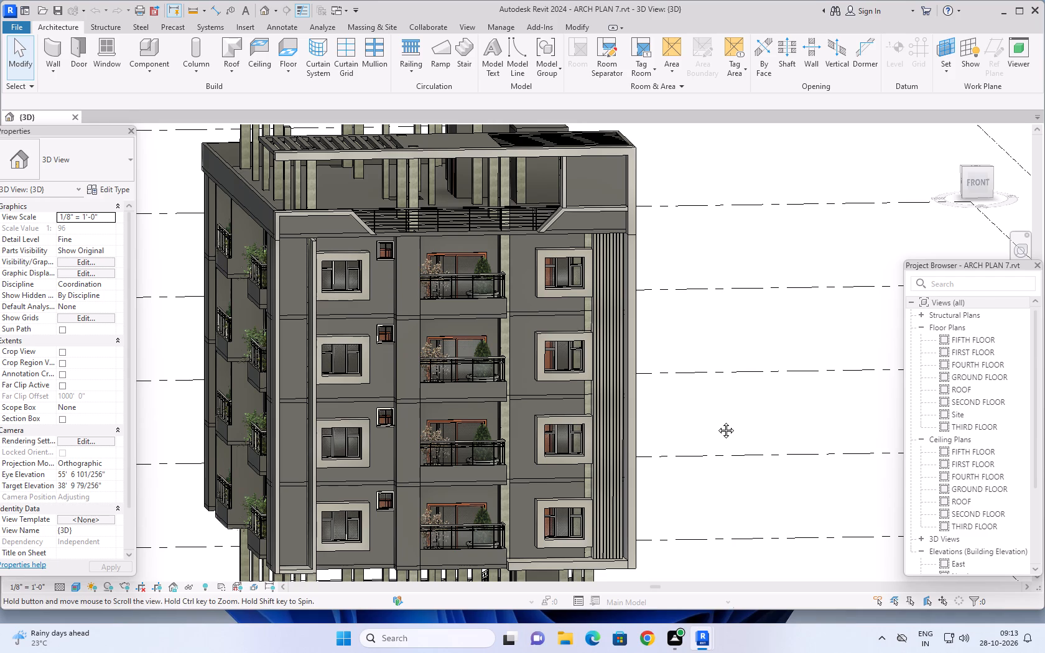
pyautogui.moveTo(717, 421); pyautogui.dragTo(706, 419, button='middle')
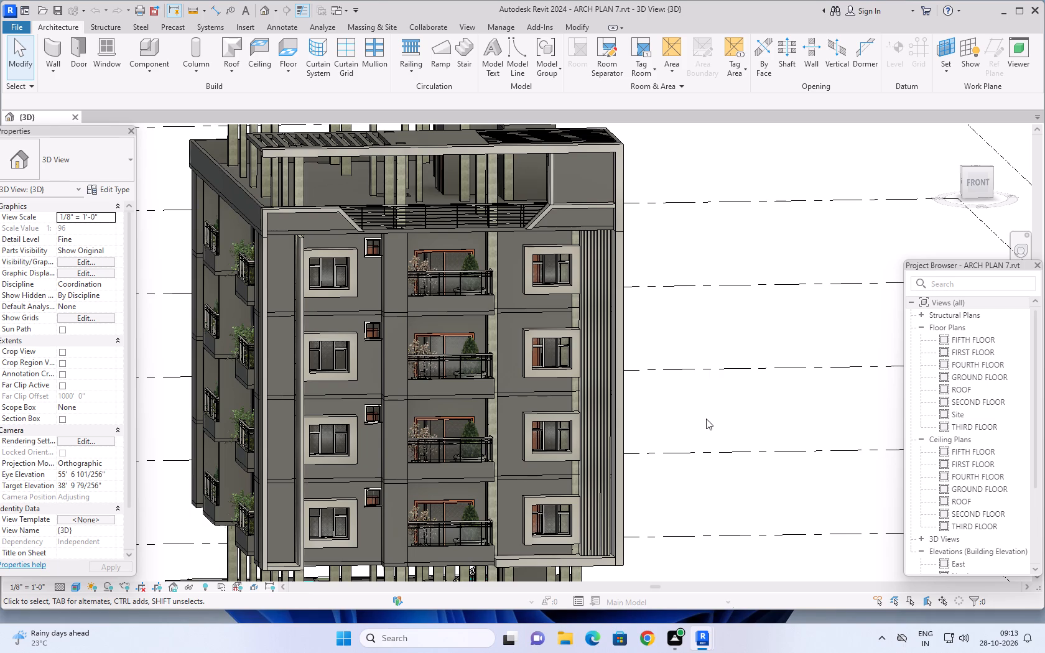
pyautogui.keyDown('shift'); pyautogui.moveTo(694, 422); pyautogui.dragTo(682, 431, button='middle'); pyautogui.keyUp('shift')
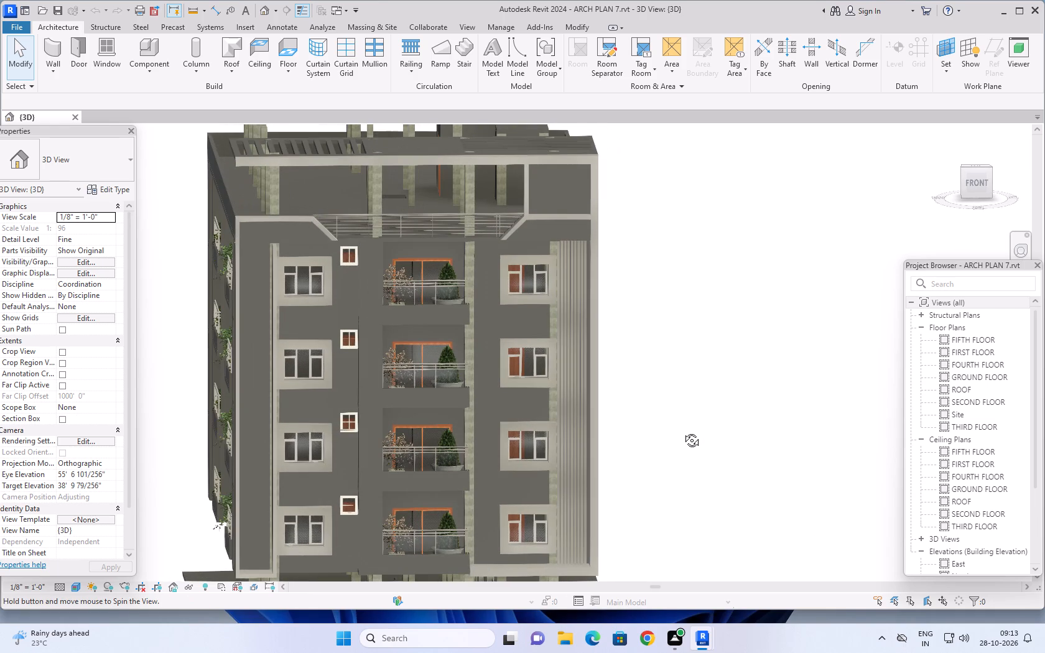
pyautogui.keyDown('shift'); pyautogui.moveTo(682, 431); pyautogui.dragTo(705, 409, button='middle'); pyautogui.keyUp('shift')
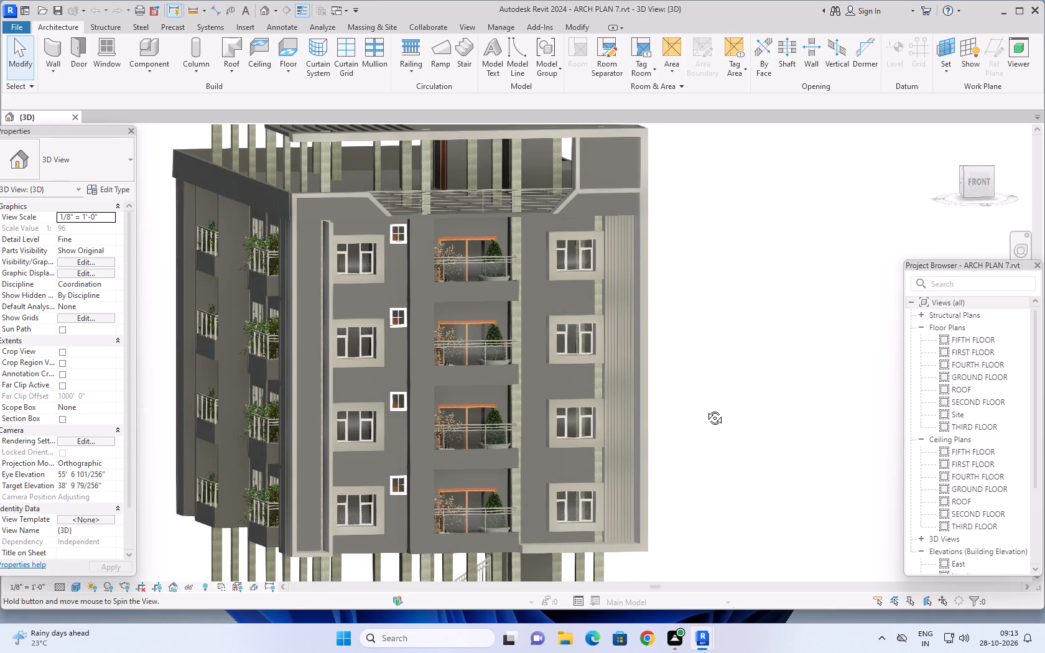
pyautogui.keyDown('shift'); pyautogui.moveTo(705, 409); pyautogui.dragTo(744, 422, button='middle'); pyautogui.keyUp('shift')
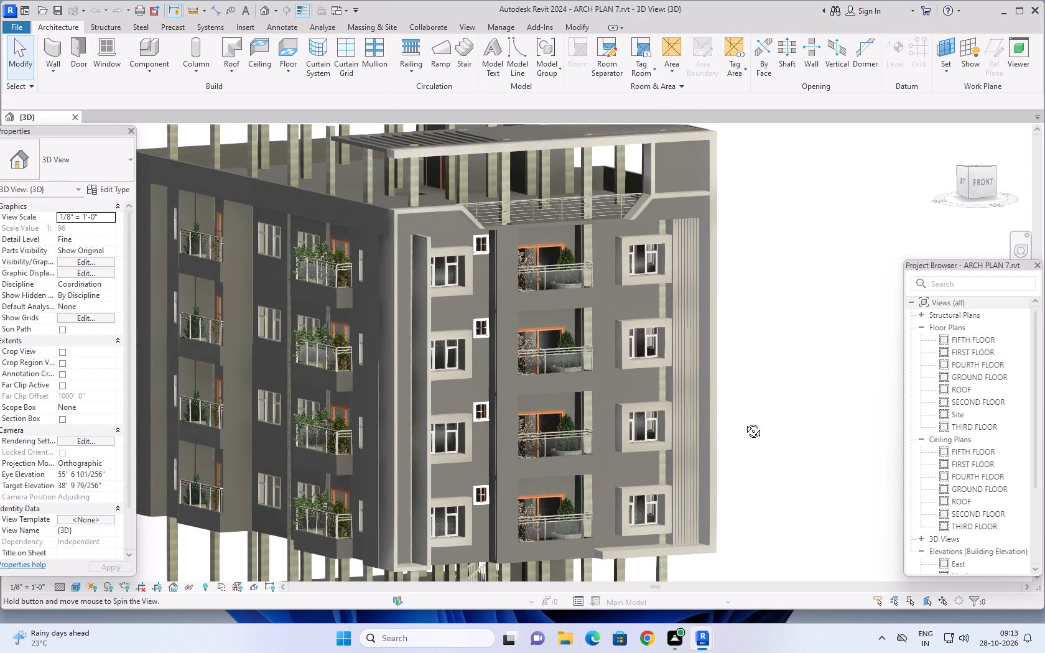
pyautogui.keyDown('shift'); pyautogui.moveTo(744, 422); pyautogui.dragTo(701, 433, button='middle'); pyautogui.keyUp('shift')
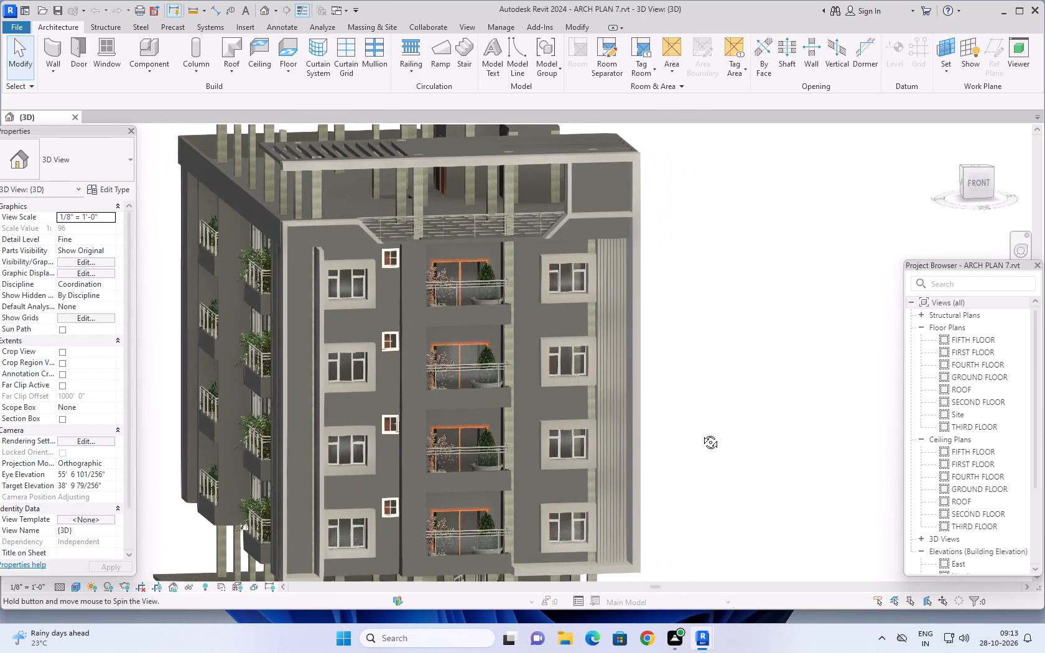
pyautogui.keyDown('shift'); pyautogui.moveTo(701, 433); pyautogui.dragTo(679, 401, button='middle'); pyautogui.keyUp('shift')
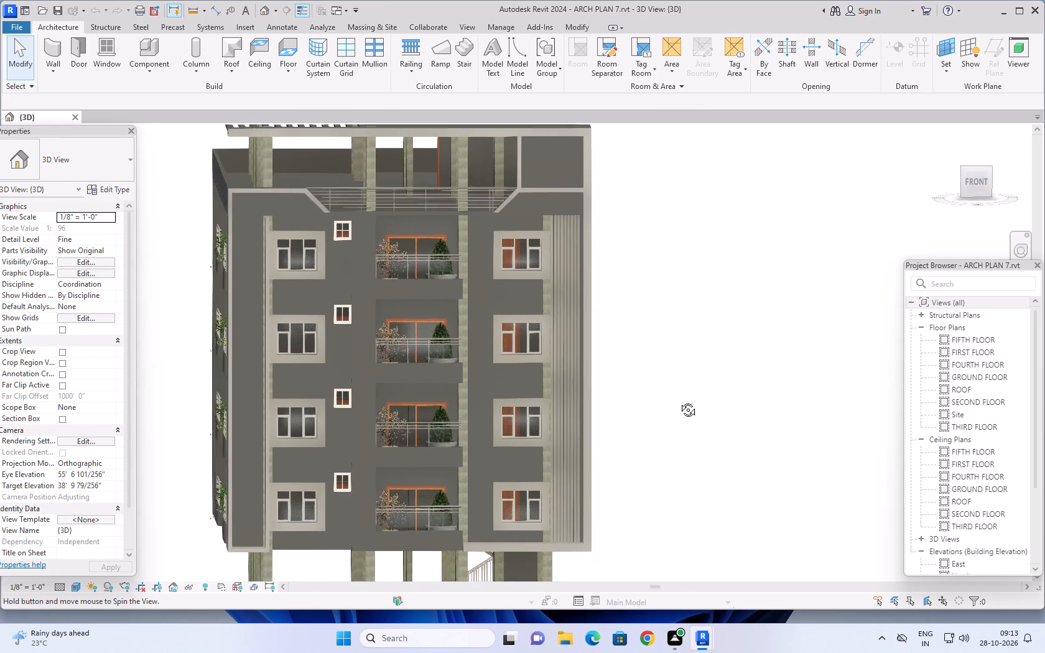
pyautogui.keyDown('shift'); pyautogui.moveTo(679, 401); pyautogui.dragTo(679, 396, button='middle'); pyautogui.keyUp('shift')
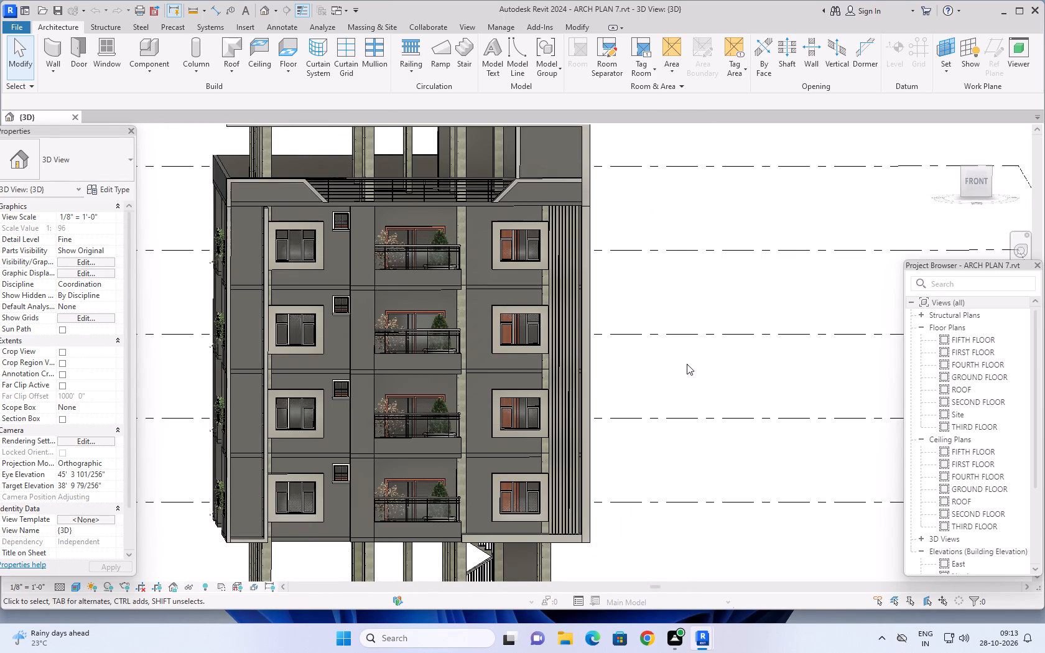
pyautogui.moveTo(661, 297); pyautogui.dragTo(682, 350, button='middle')
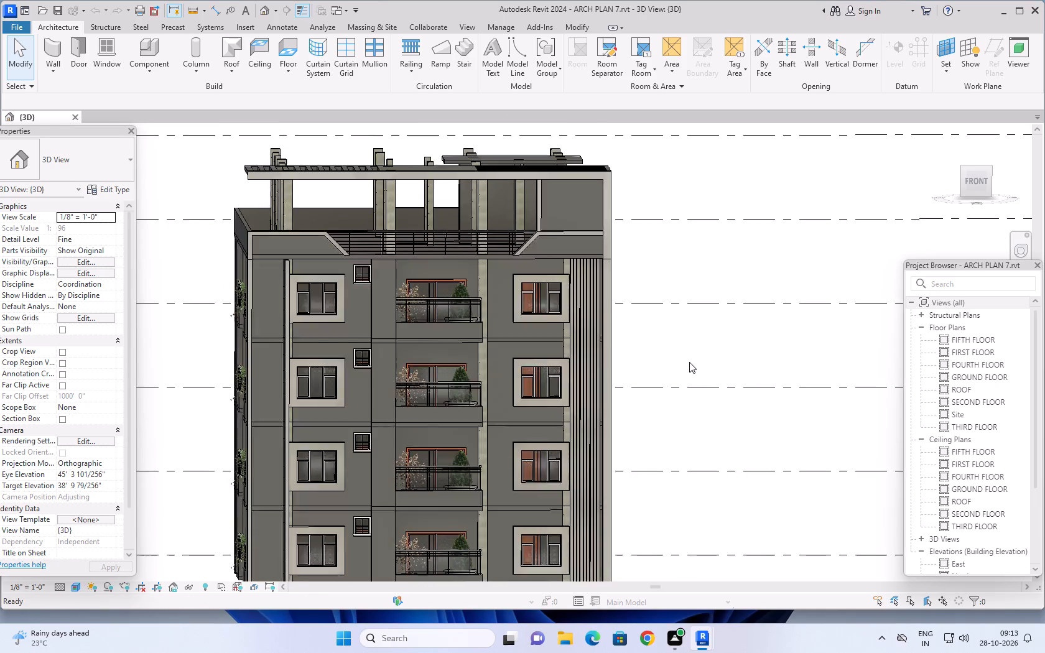
pyautogui.moveTo(688, 361); pyautogui.dragTo(698, 341, button='middle')
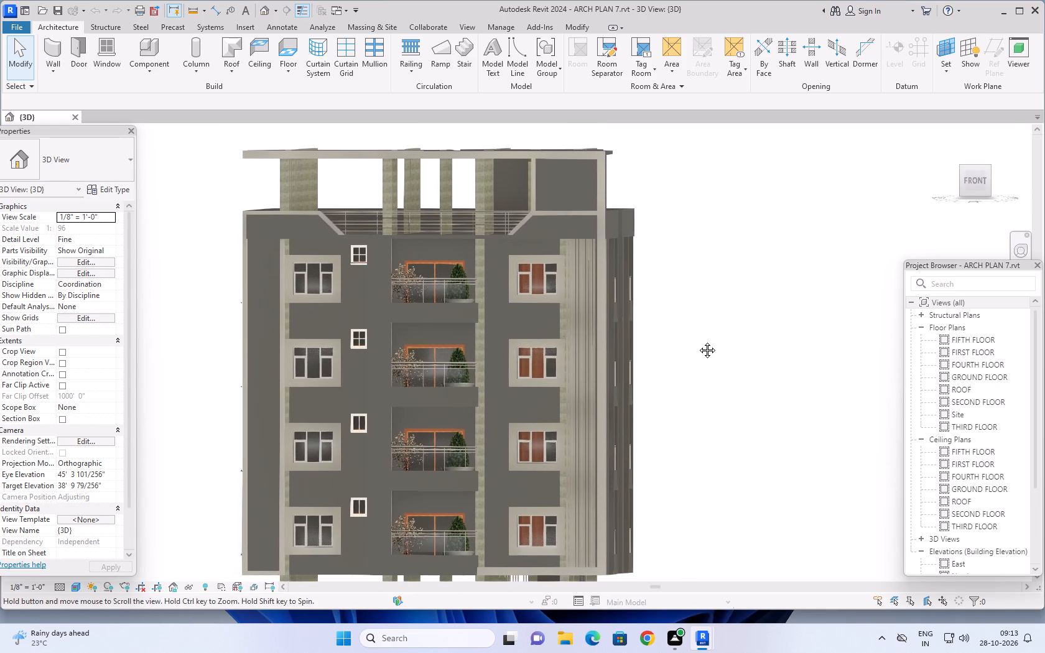
pyautogui.moveTo(698, 341); pyautogui.dragTo(730, 352, button='middle')
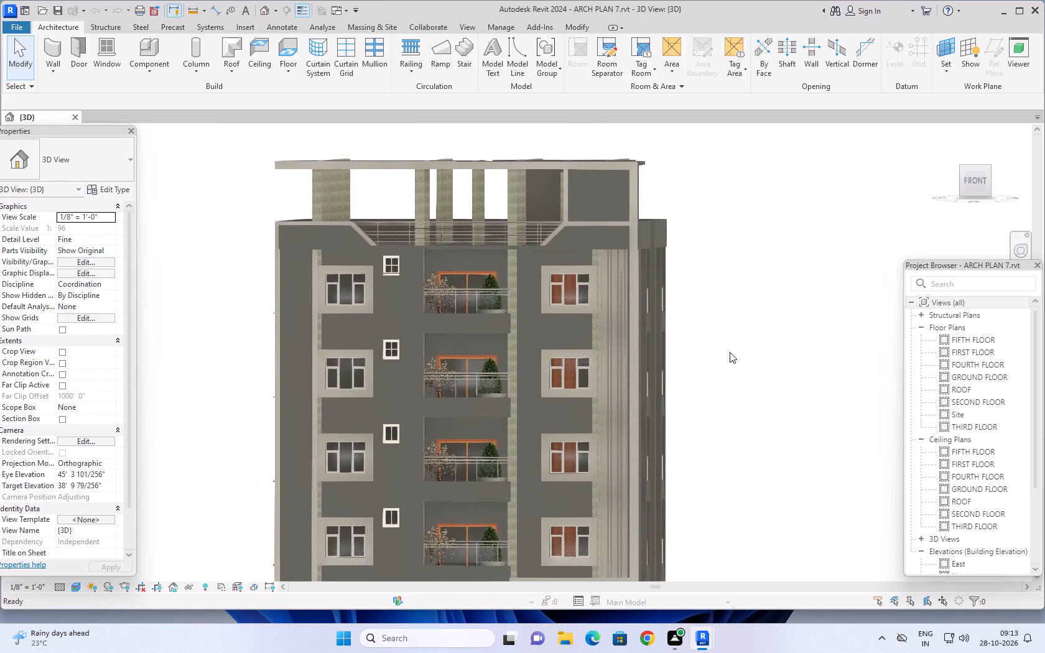
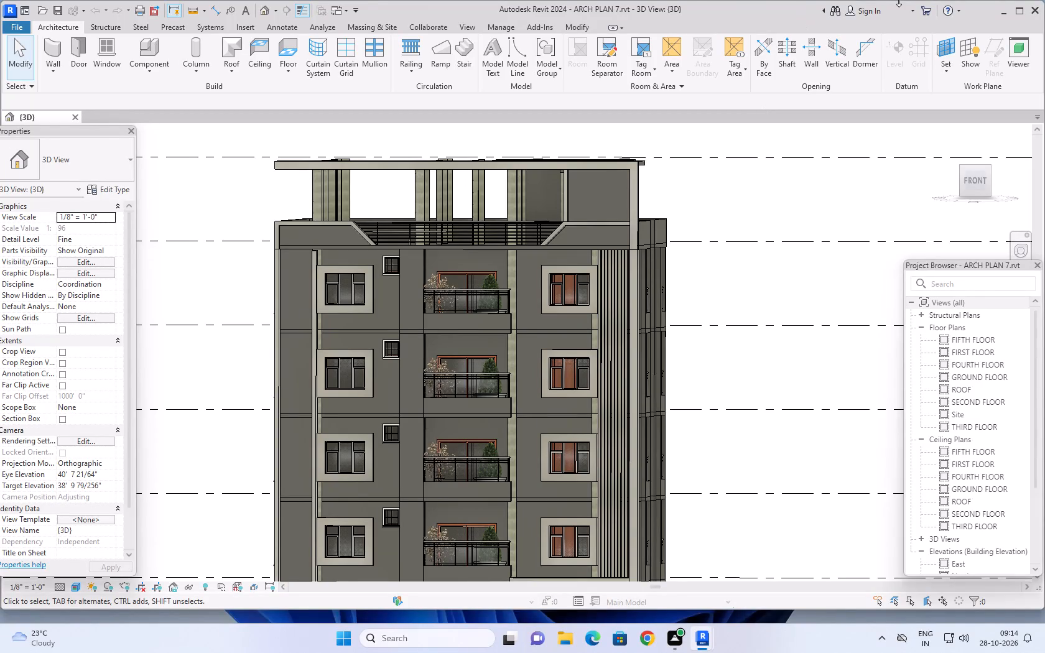
# Select the front facade's generic model that forms the vertical strips, upper window frames and roof-level frame.
pyautogui.click(625, 362)
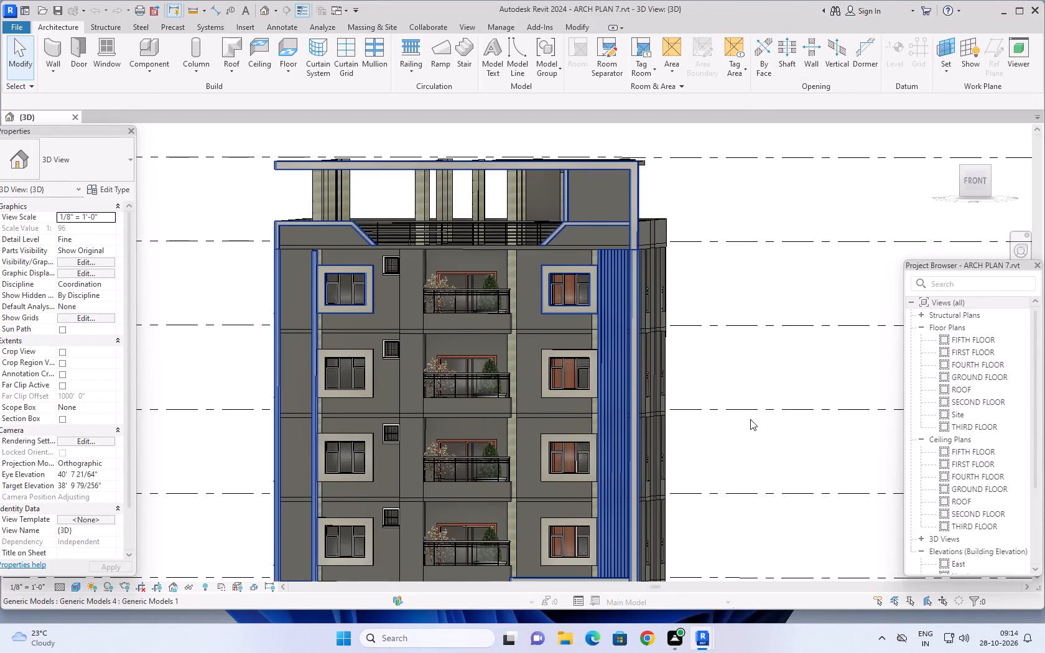
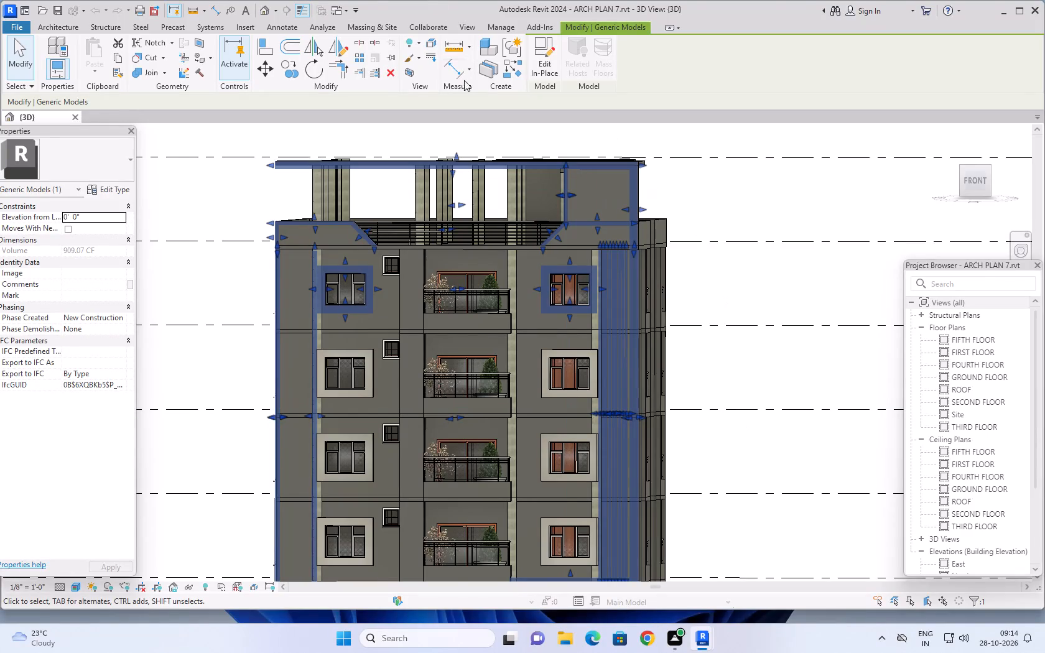
# Open the selected front facade generic model for in-place editing.
pyautogui.click(542, 44)
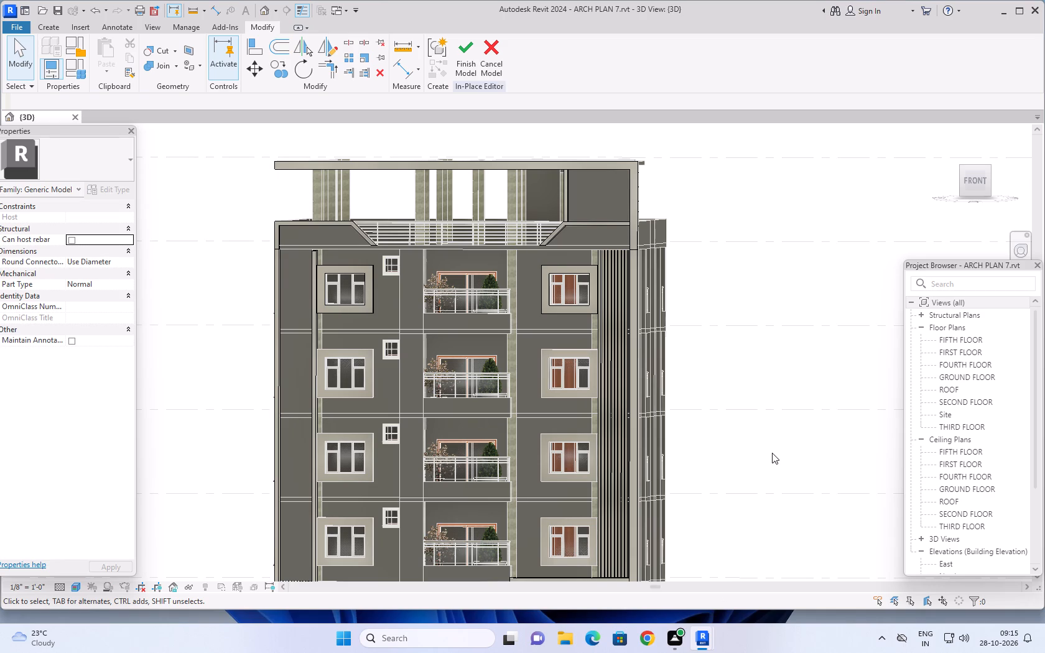
# Start a solid extrusion with its work plane on the 6" wall face above the front facade's vertical strips.
pyautogui.scroll(4, 600, 300)
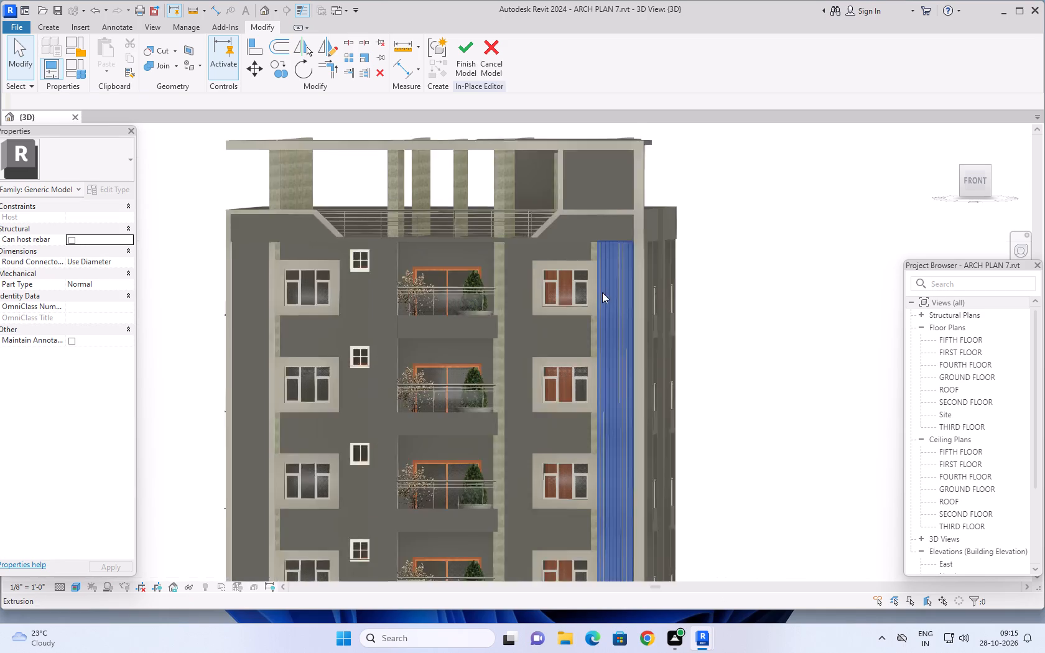
pyautogui.scroll(4, 602, 292)
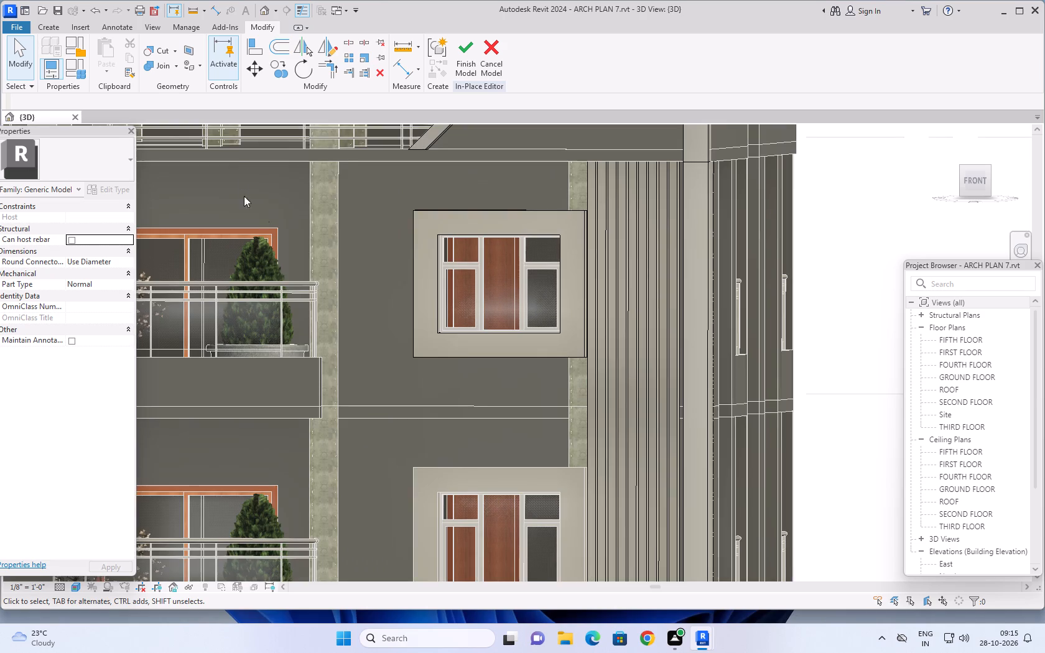
pyautogui.keyDown('shift'); pyautogui.moveTo(523, 188); pyautogui.dragTo(527, 191, button='middle'); pyautogui.keyUp('shift')
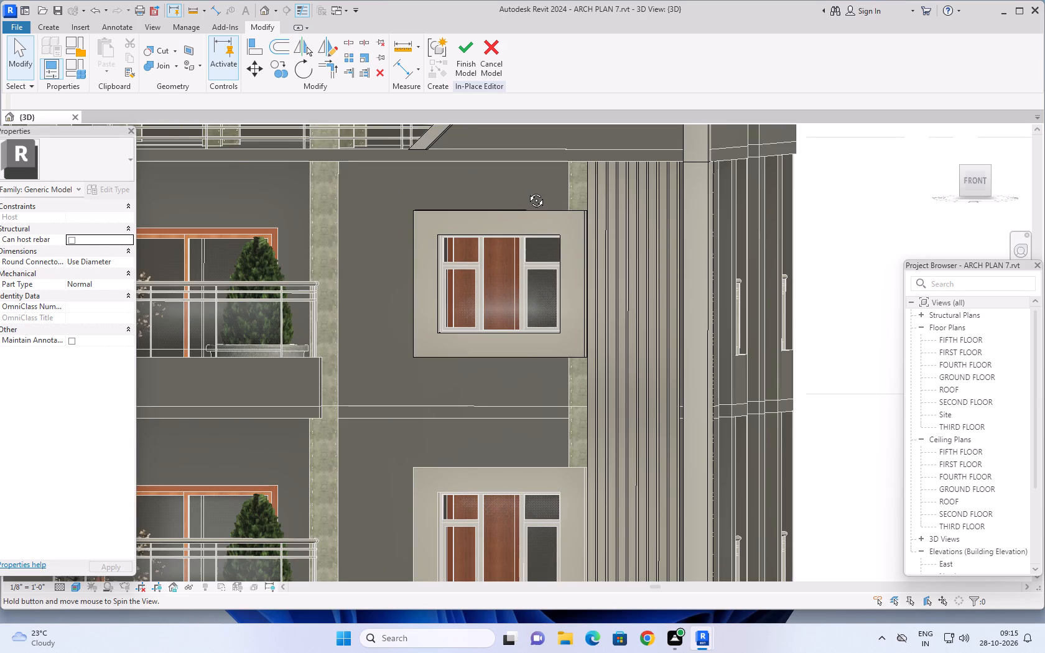
pyautogui.keyDown('shift'); pyautogui.moveTo(527, 191); pyautogui.dragTo(543, 203, button='middle'); pyautogui.keyUp('shift')
pyautogui.click(973, 182)
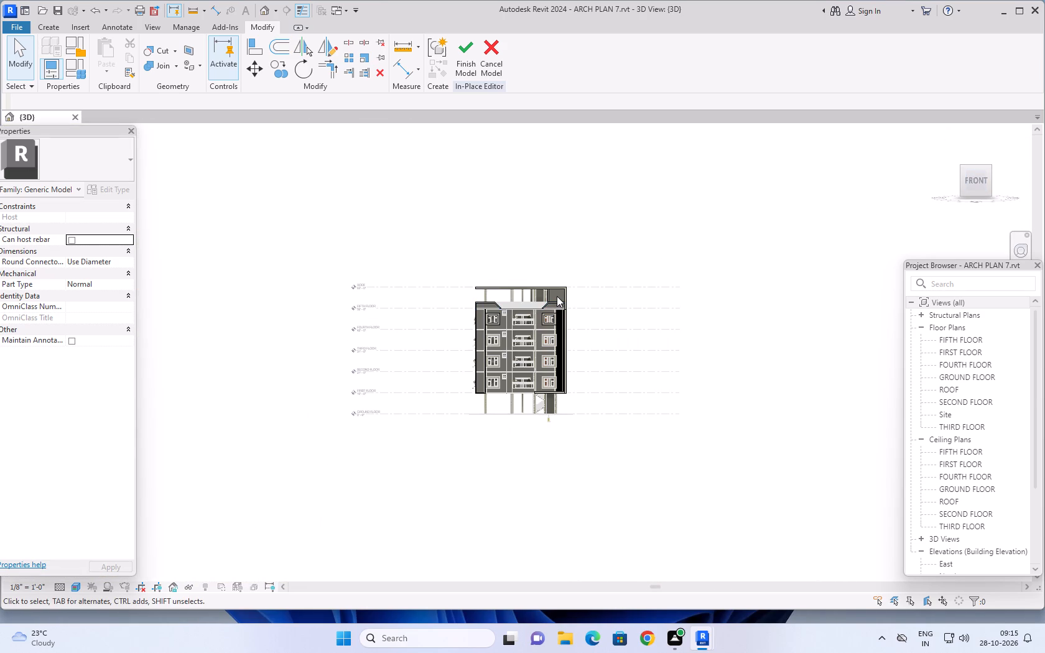
pyautogui.scroll(4, 557, 293)
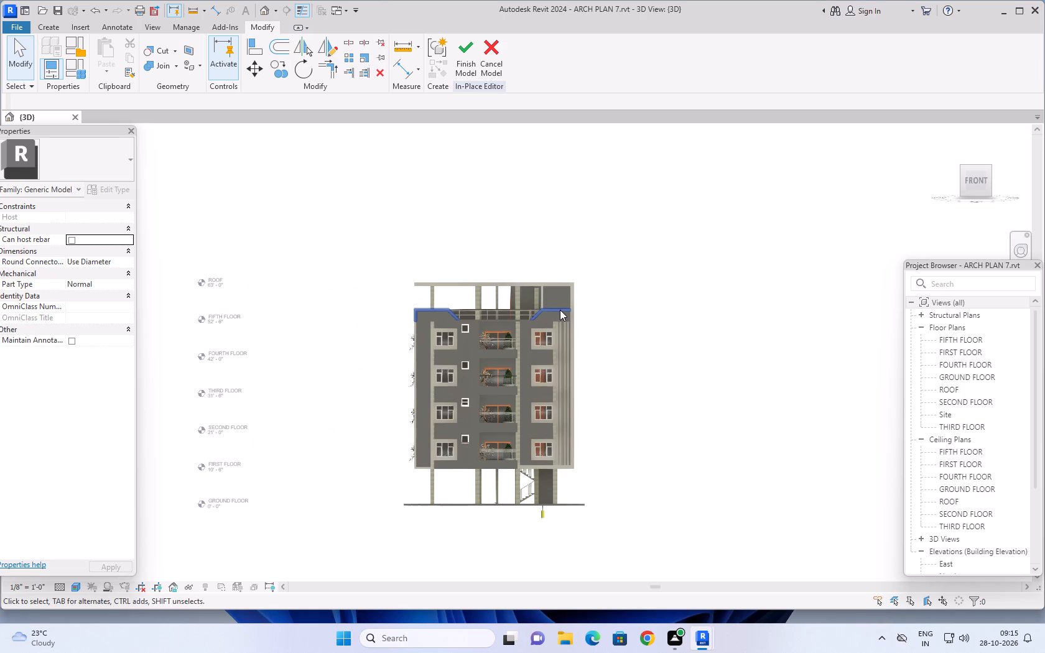
pyautogui.scroll(15, 560, 310)
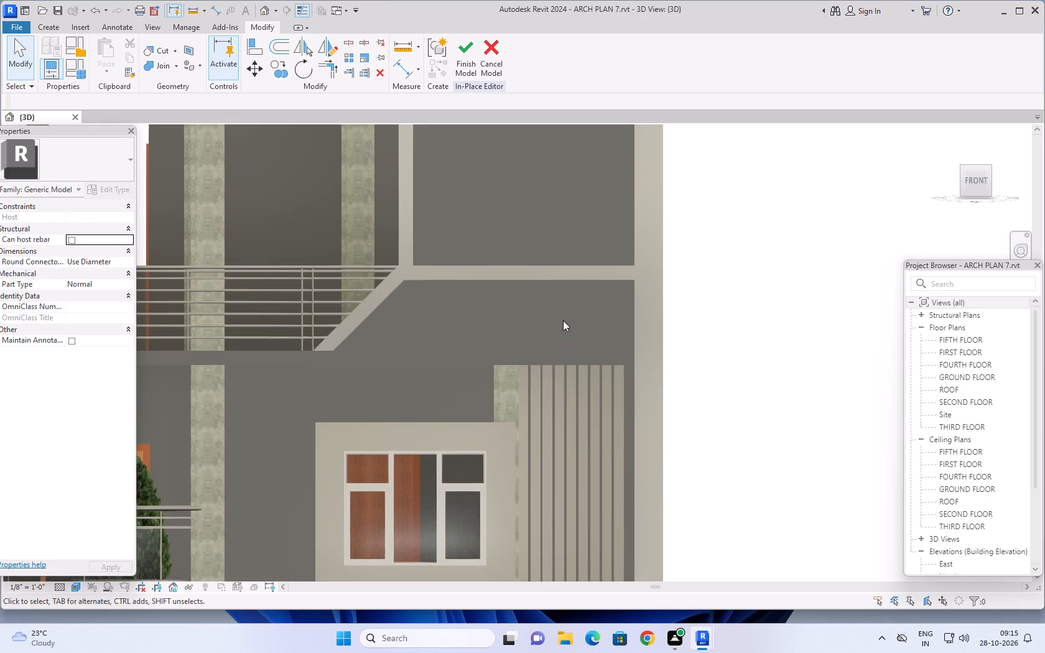
pyautogui.scroll(5, 576, 328)
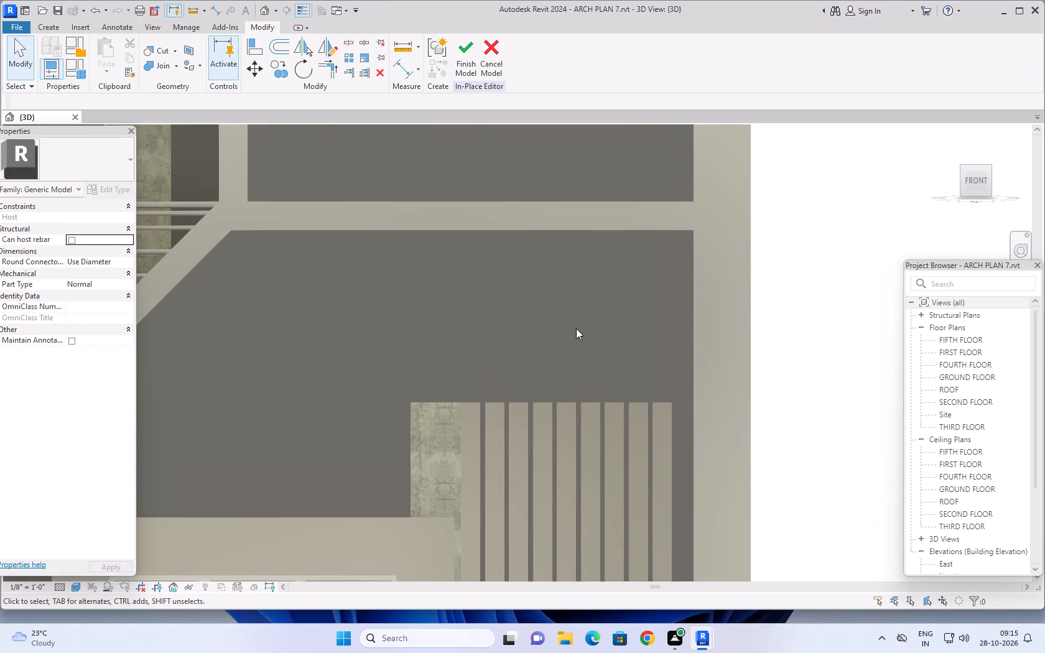
pyautogui.scroll(1, 577, 329)
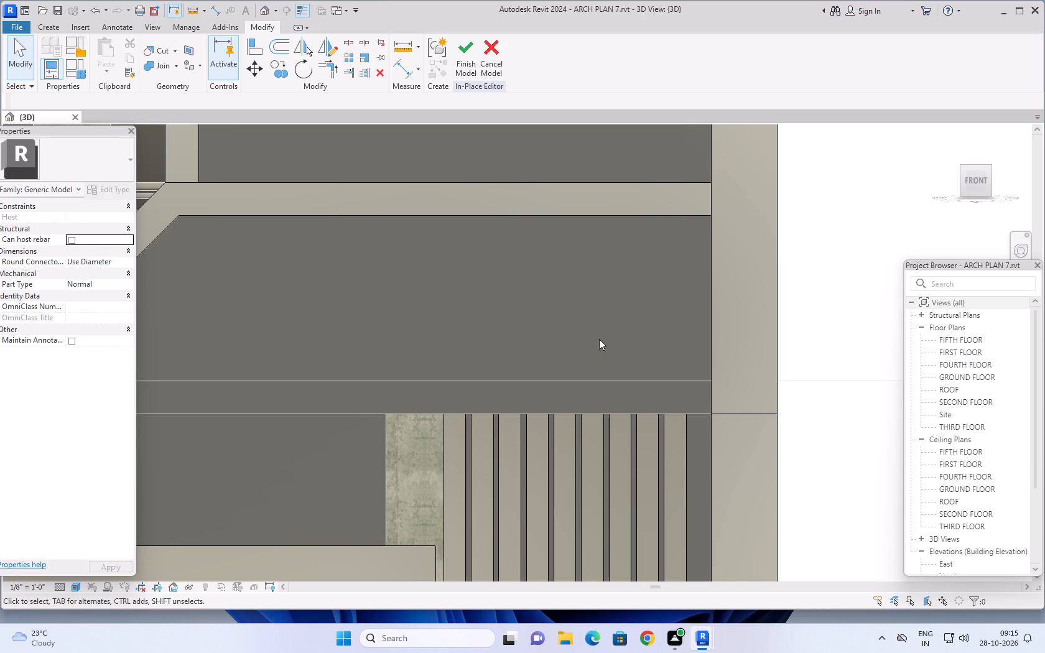
pyautogui.click(57, 24)
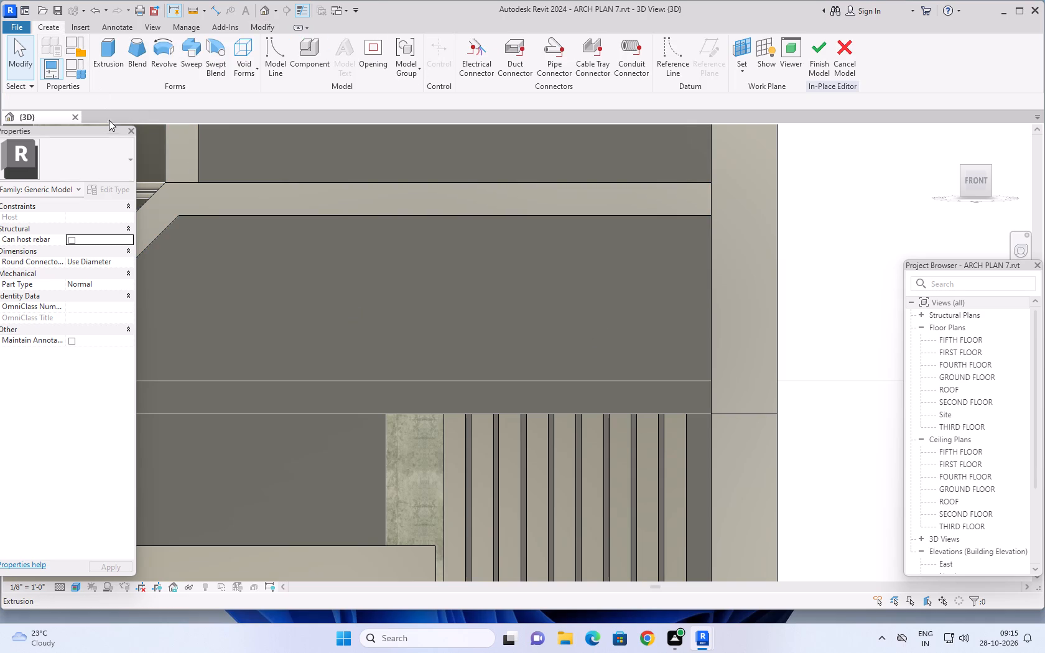
pyautogui.click(111, 52)
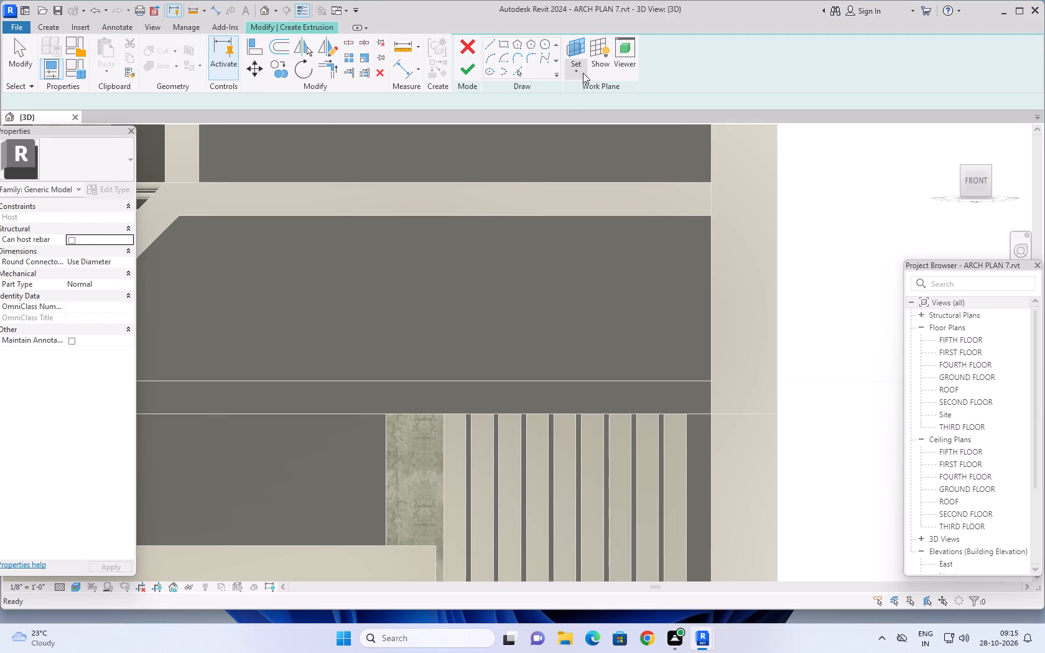
pyautogui.click(582, 72)
pyautogui.click(590, 119)
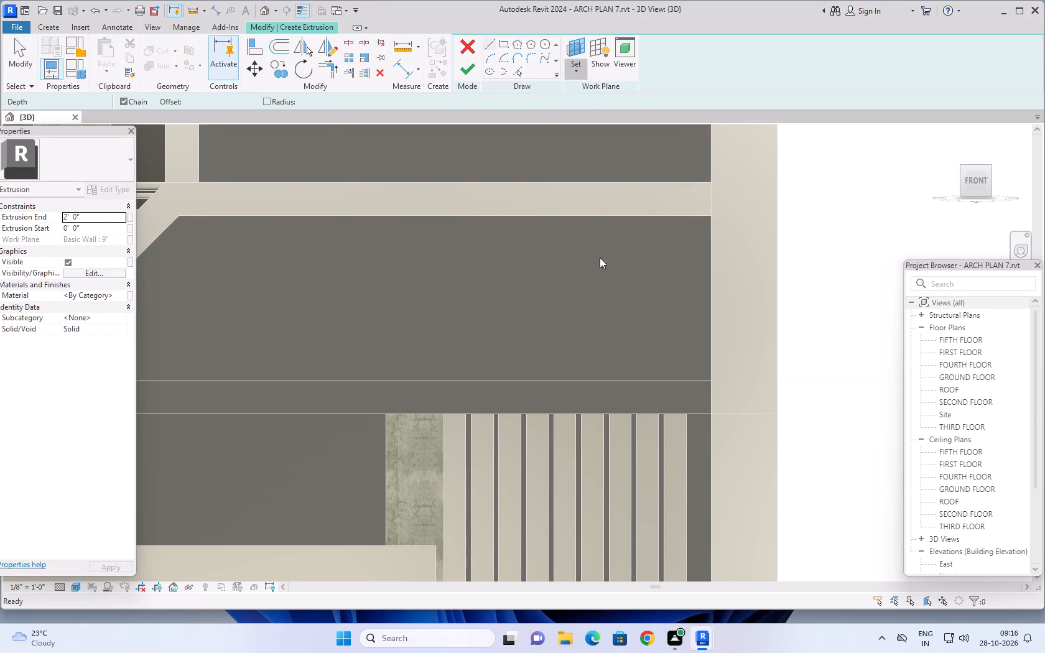
pyautogui.click(598, 297)
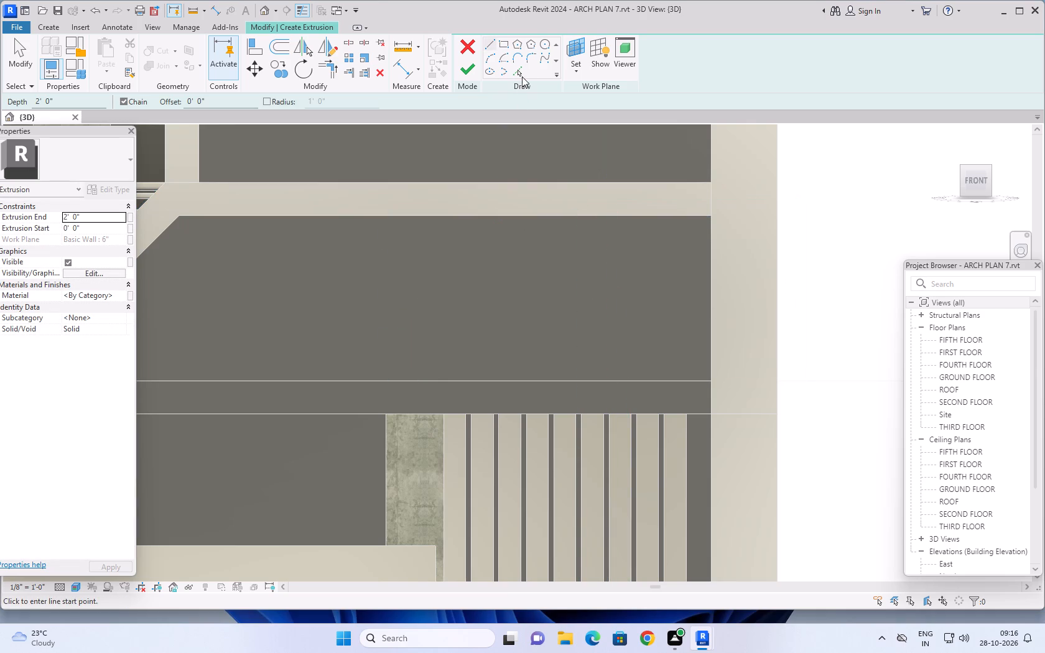
# Sketch a rectangle about 4" wide from the top of the strip nearest the corner up to the parapet frame's lower edge.
pyautogui.click(506, 42)
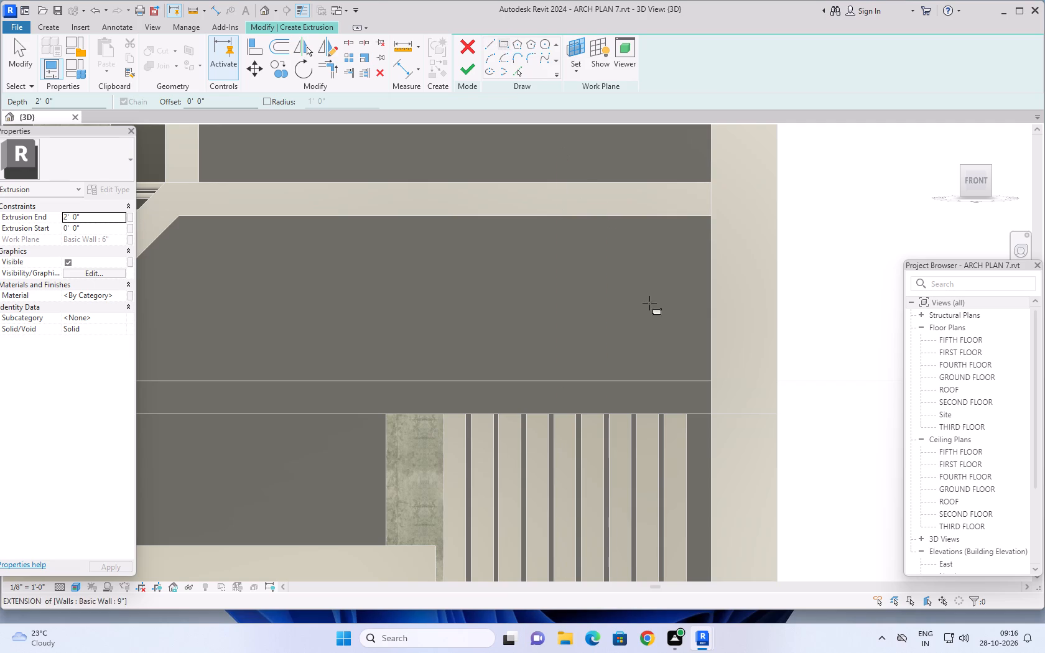
pyautogui.click(686, 412)
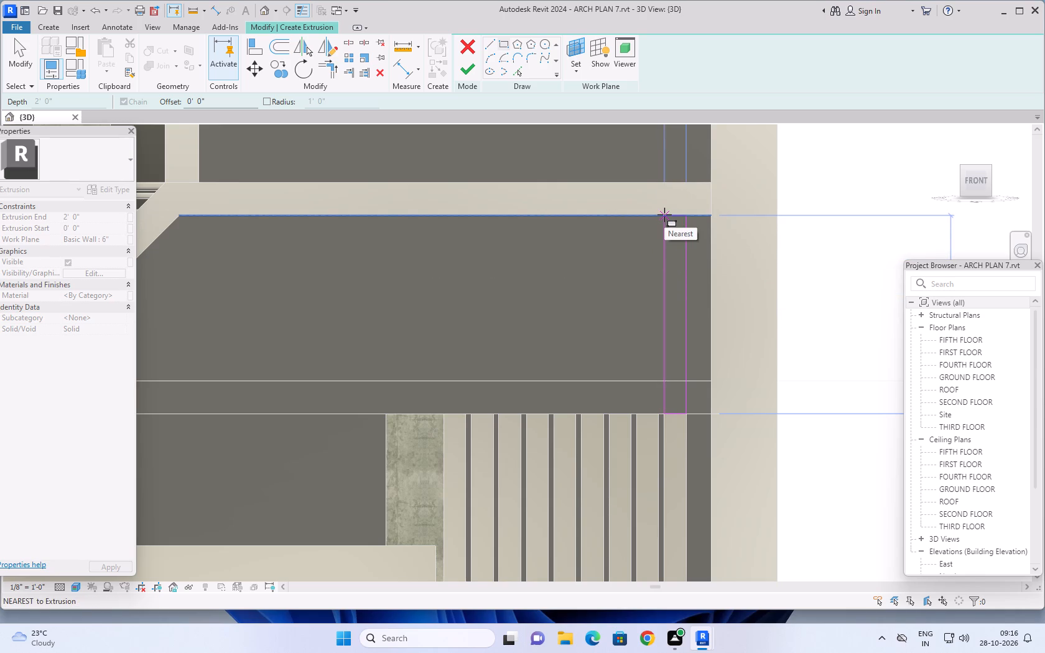
pyautogui.scroll(1, 664, 215)
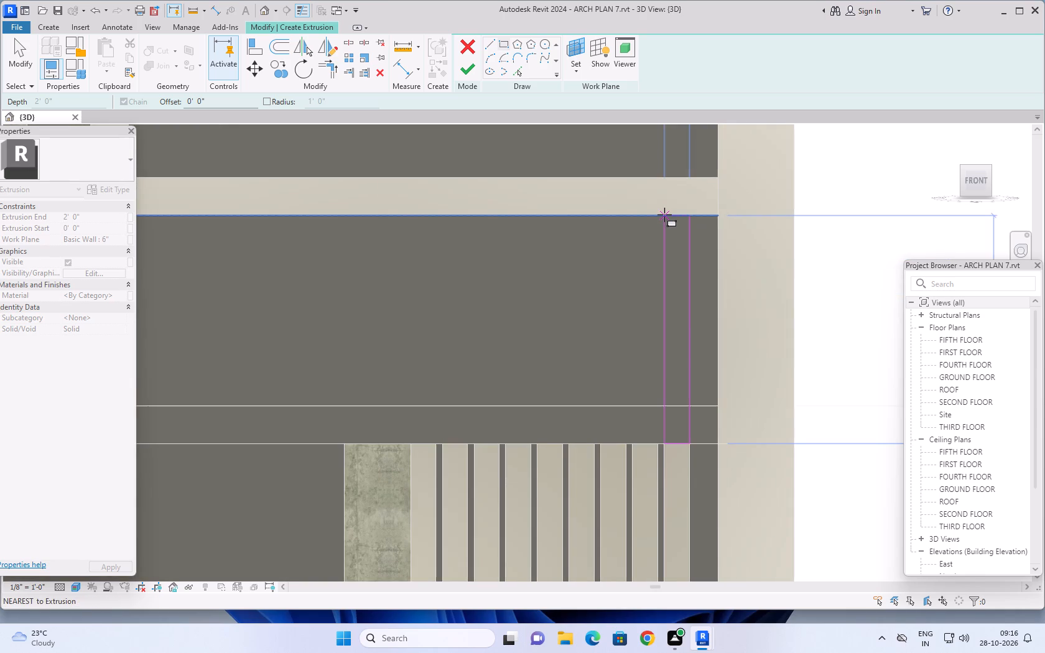
pyautogui.click(664, 215)
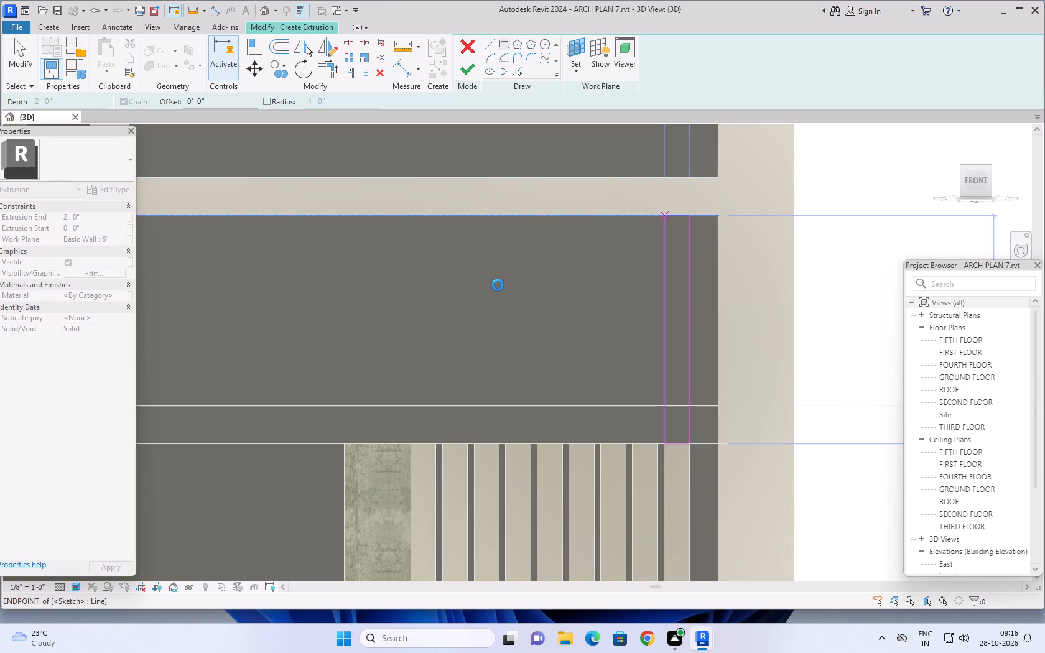
pyautogui.scroll(-1, 502, 308)
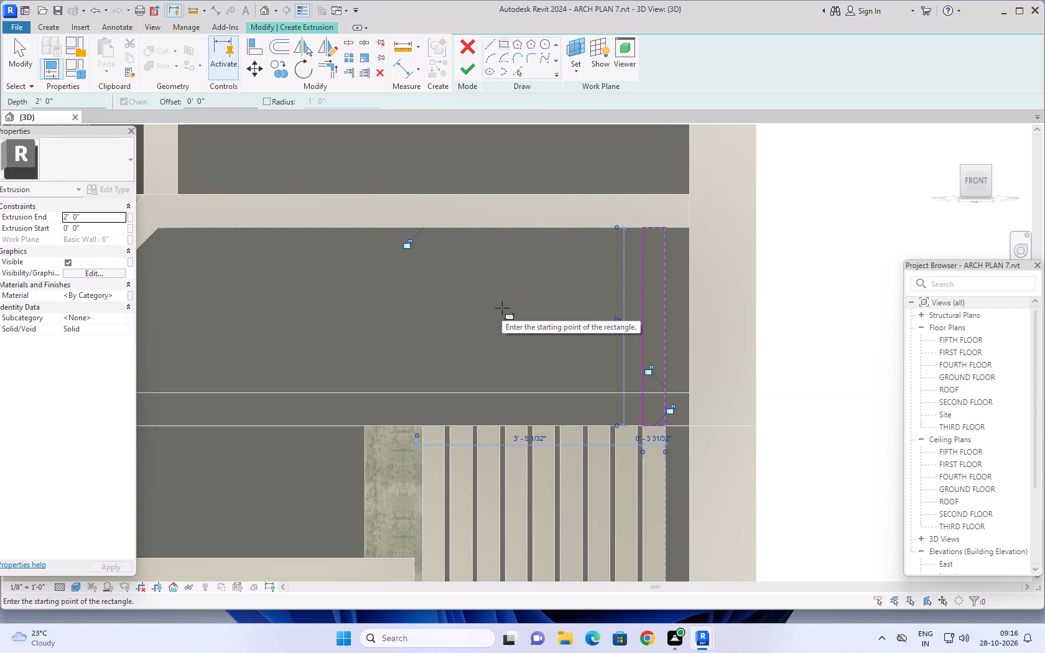
pyautogui.press('Escape')
pyautogui.press('Escape')
pyautogui.press('Escape')
pyautogui.press('Escape')
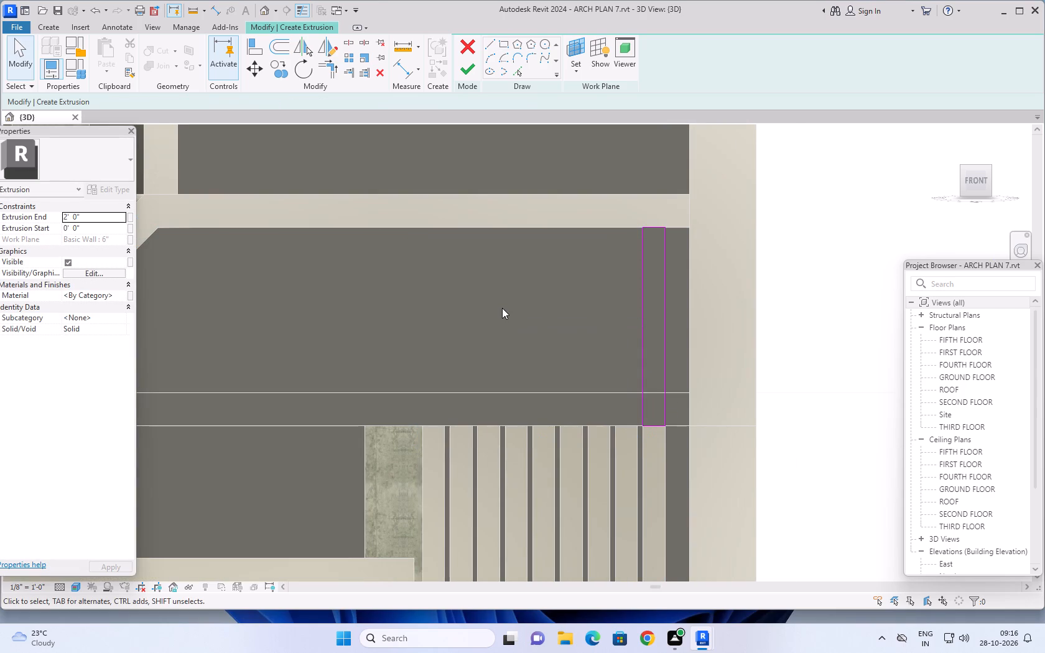
# Align the rectangle's left edge with the left edge of the strip directly below it.
pyautogui.click(257, 47)
pyautogui.scroll(3, 645, 464)
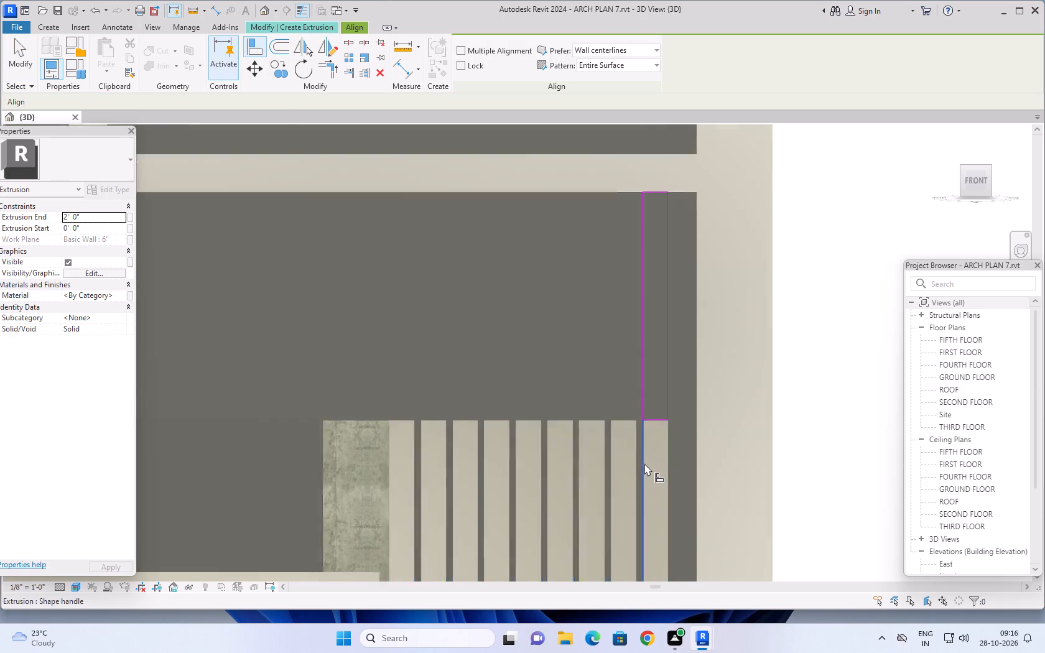
pyautogui.scroll(3, 644, 463)
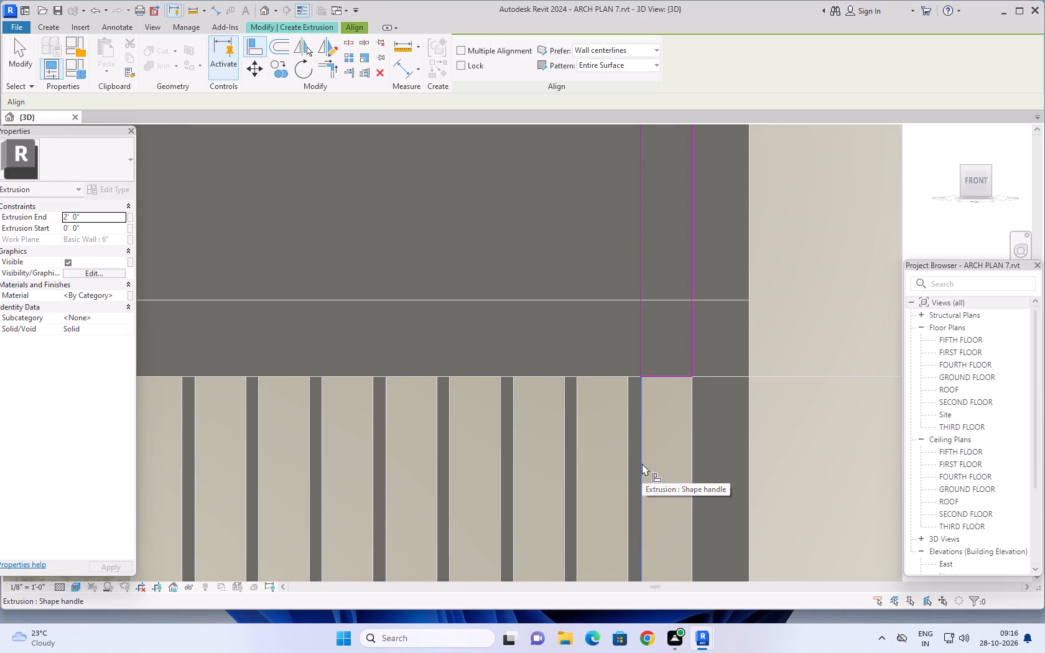
pyautogui.click(641, 461)
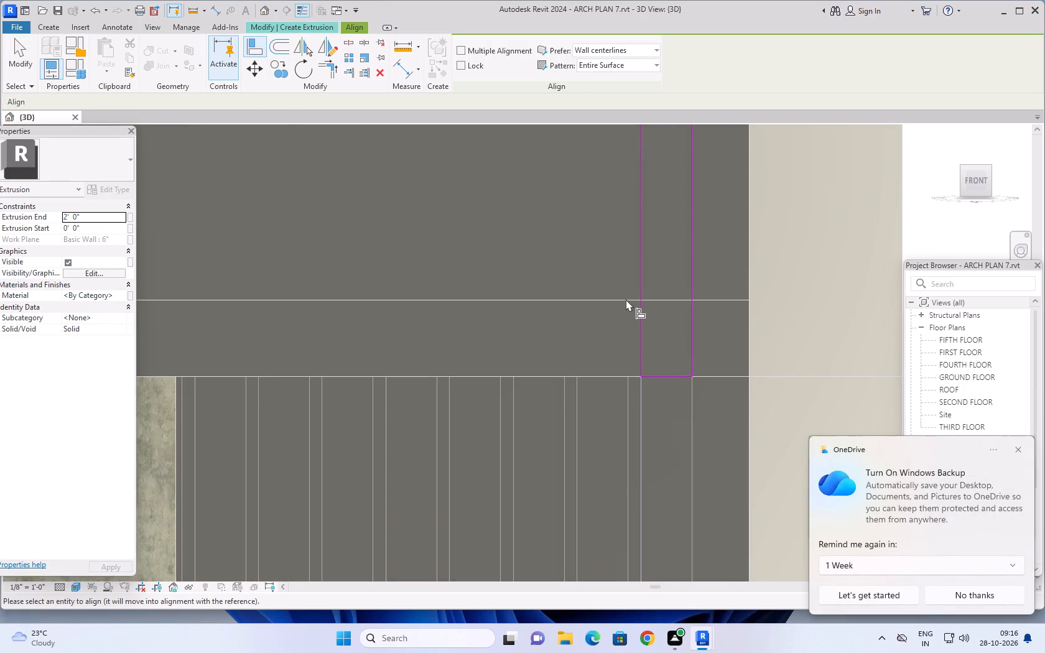
pyautogui.click(638, 257)
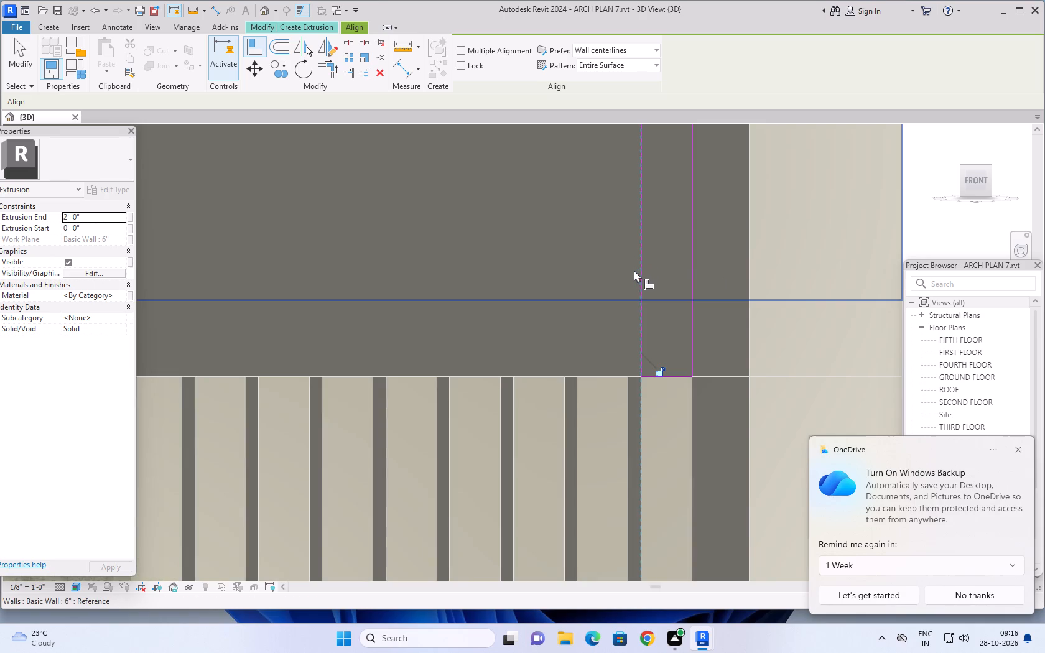
pyautogui.scroll(-6, 603, 294)
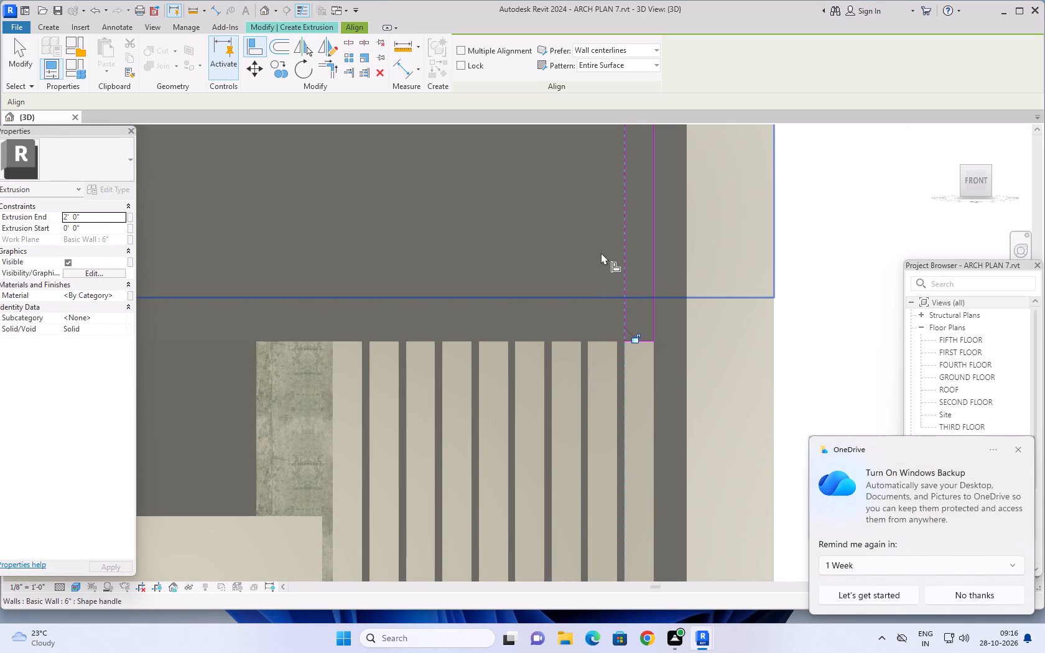
pyautogui.moveTo(608, 234); pyautogui.dragTo(608, 304, button='middle')
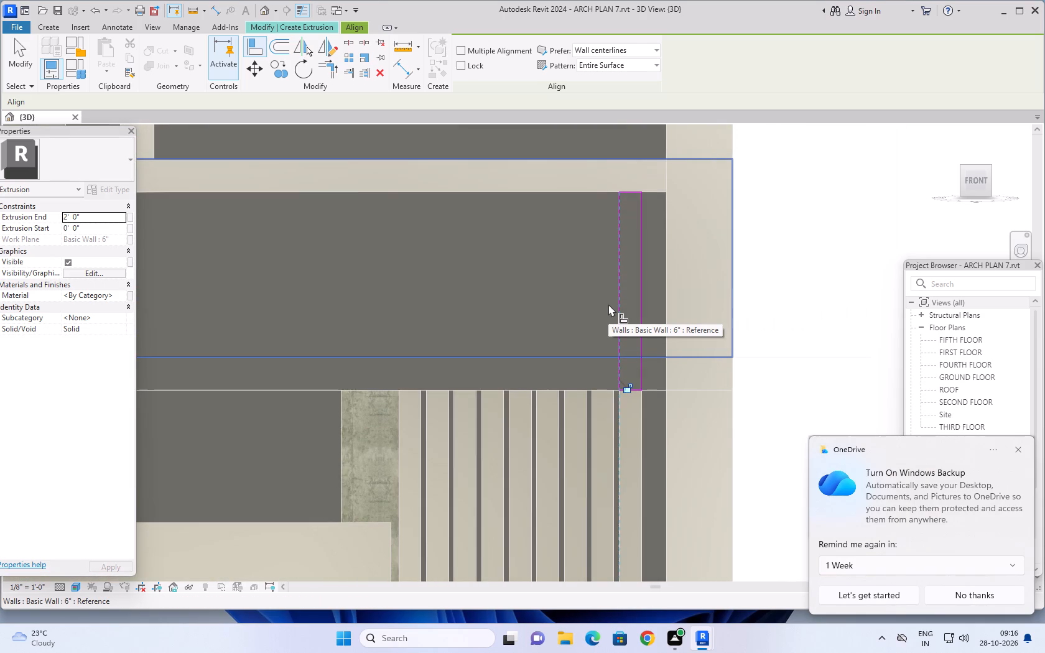
pyautogui.press('Escape')
pyautogui.press('Escape')
pyautogui.press('Escape')
pyautogui.press('Escape')
pyautogui.press('Escape')
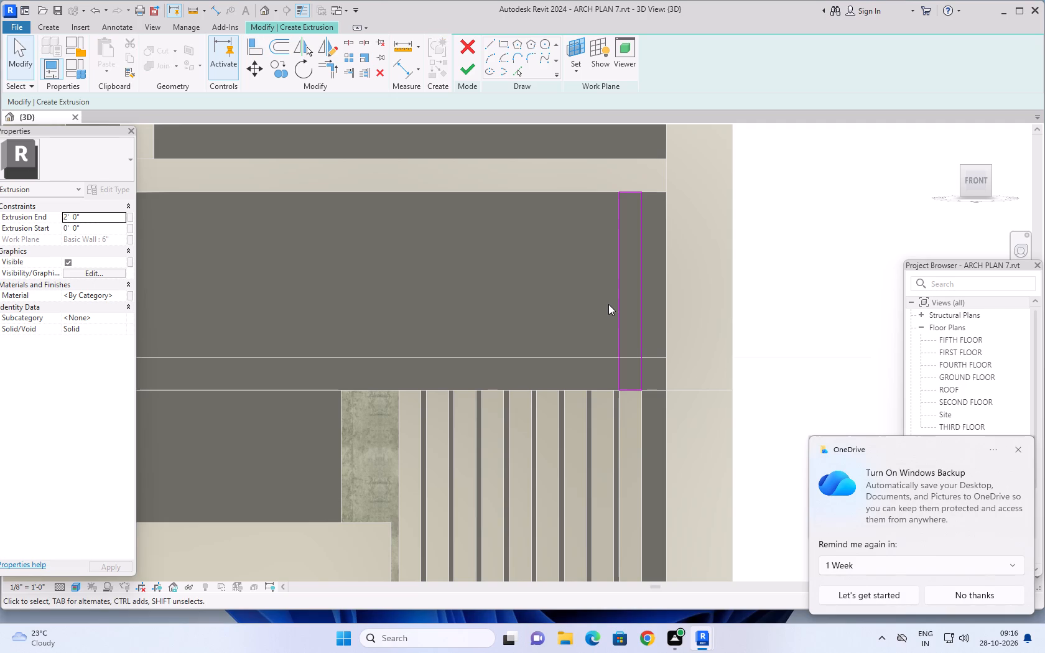
# Copy the sketched rectangle six times at 5" spacing, placing one above each of the next six vertical strips from the corner.
pyautogui.moveTo(666, 166); pyautogui.dragTo(663, 171)
pyautogui.moveTo(663, 171); pyautogui.dragTo(600, 399)
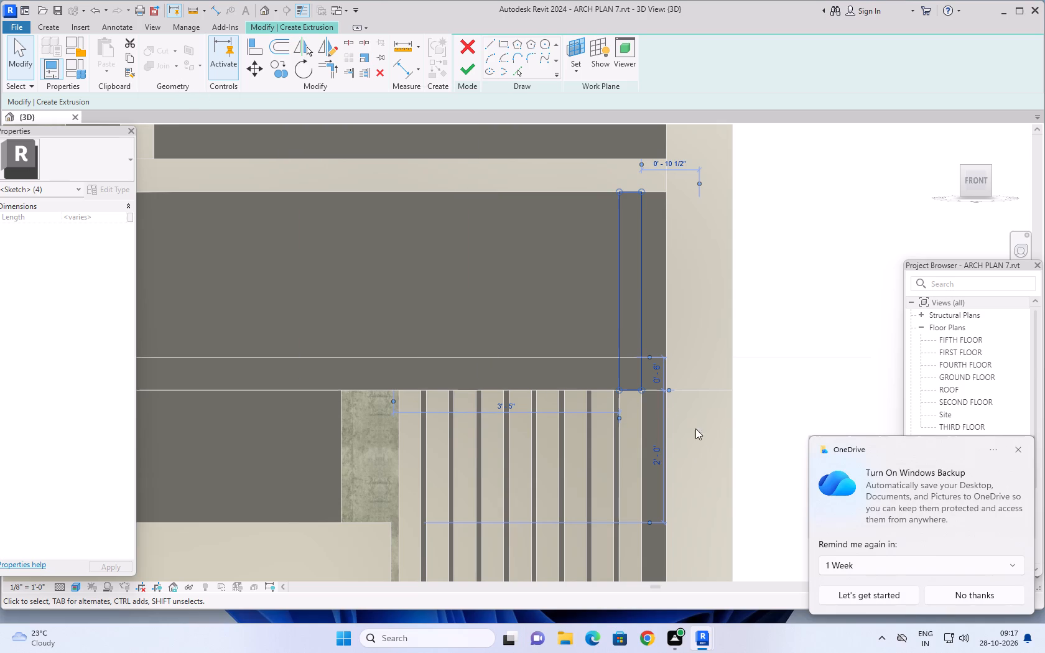
pyautogui.scroll(4, 643, 387)
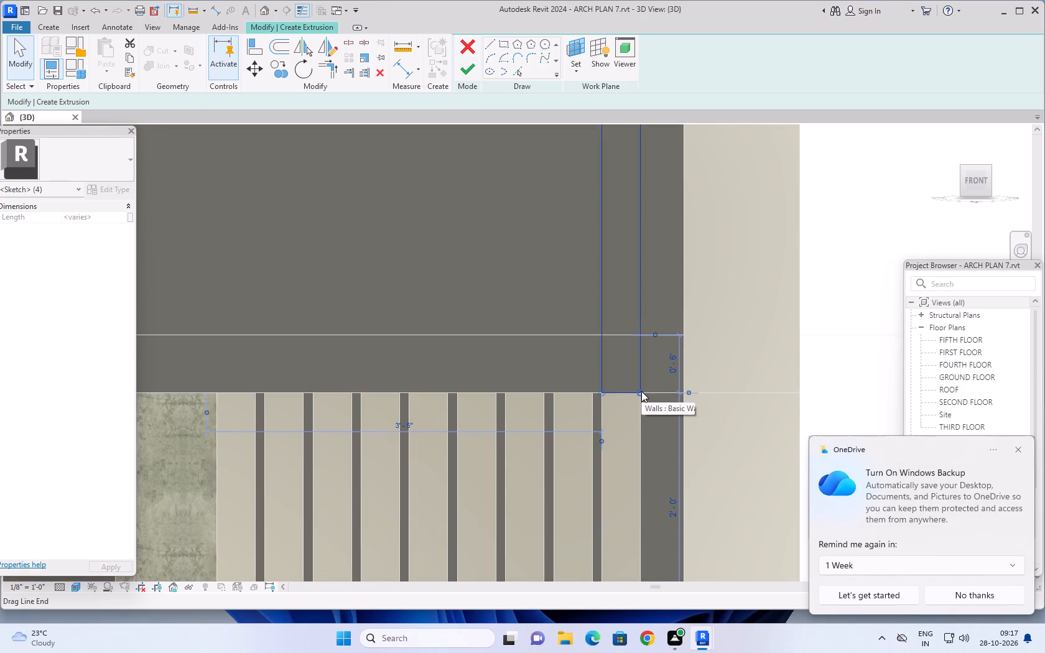
pyautogui.click(279, 73)
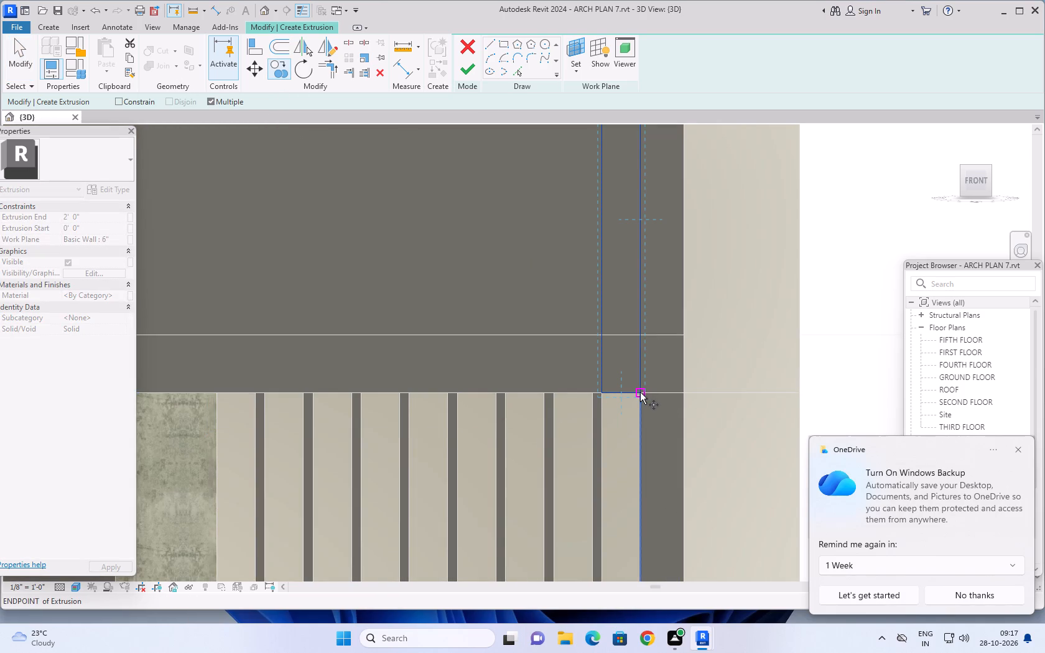
pyautogui.scroll(5, 640, 392)
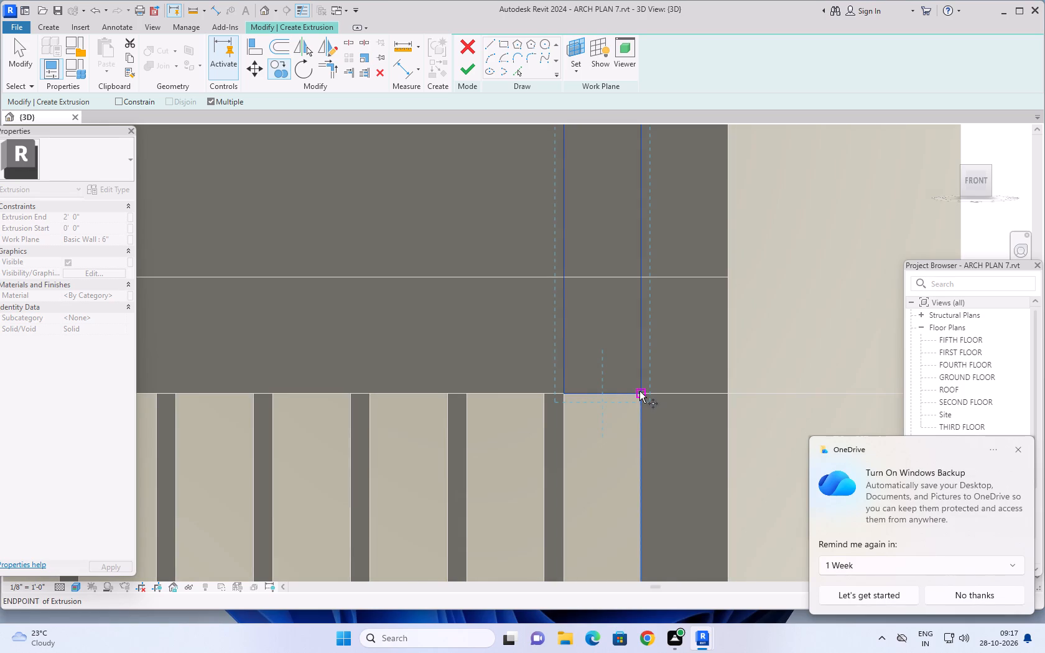
pyautogui.click(639, 391)
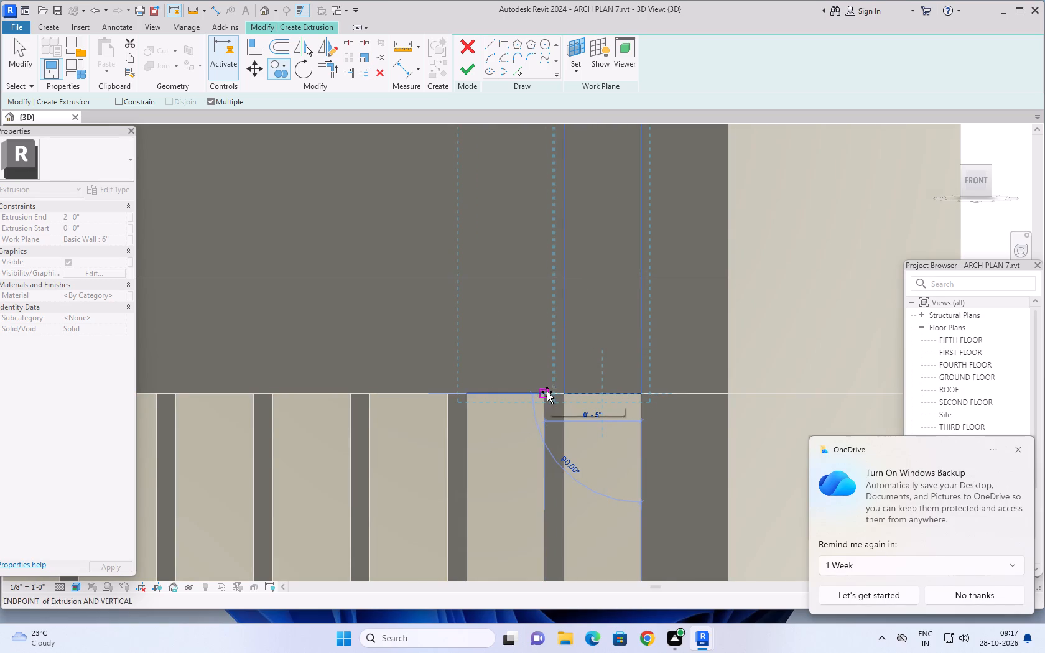
pyautogui.click(544, 392)
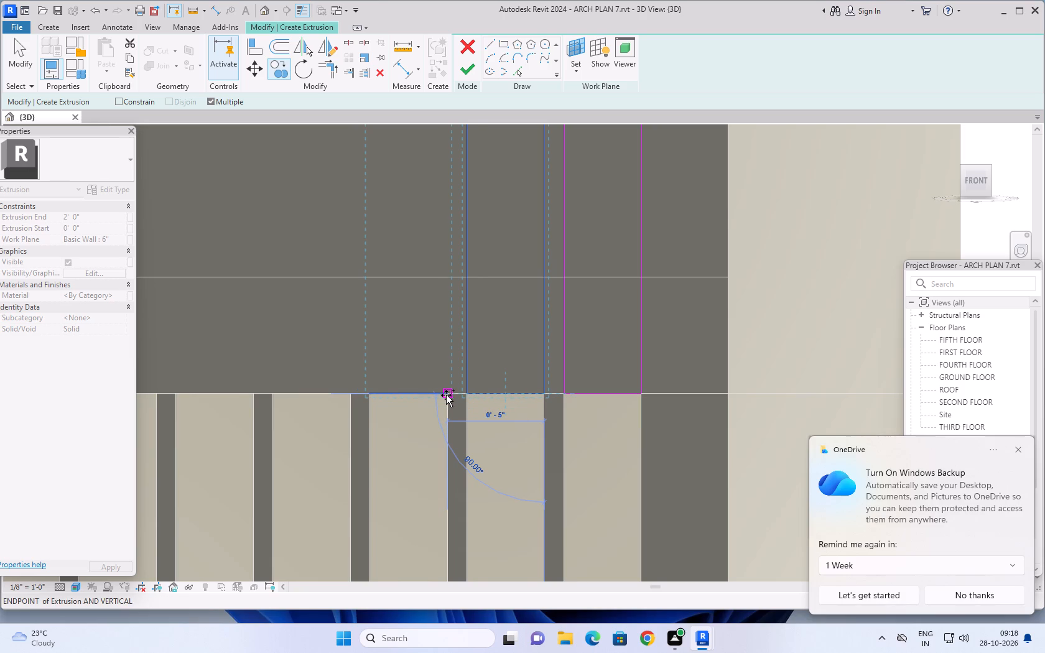
pyautogui.click(446, 395)
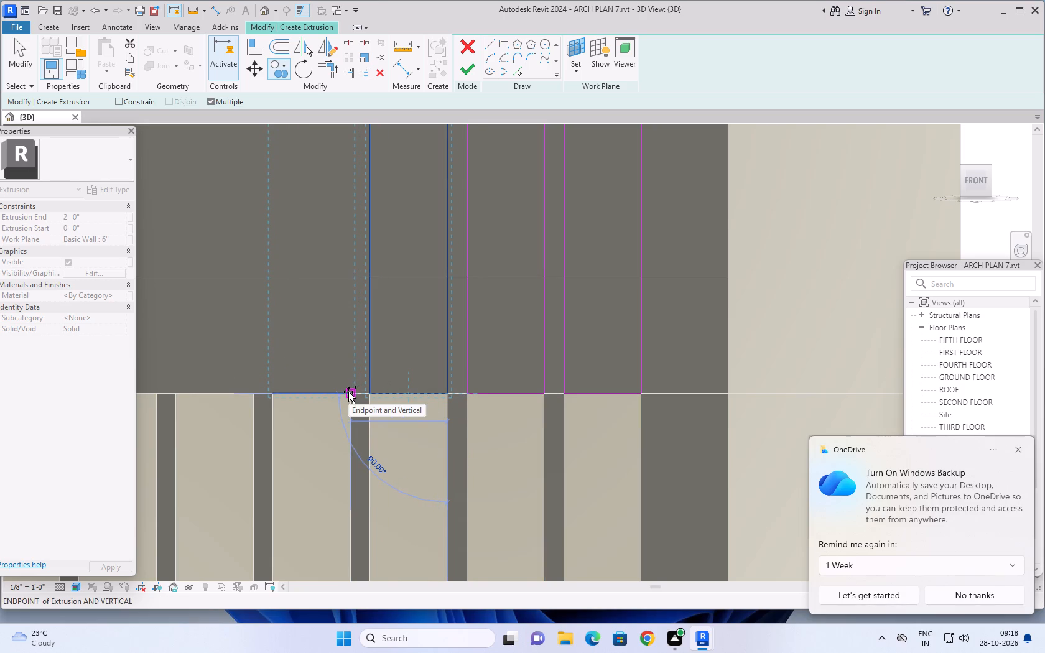
pyautogui.click(348, 392)
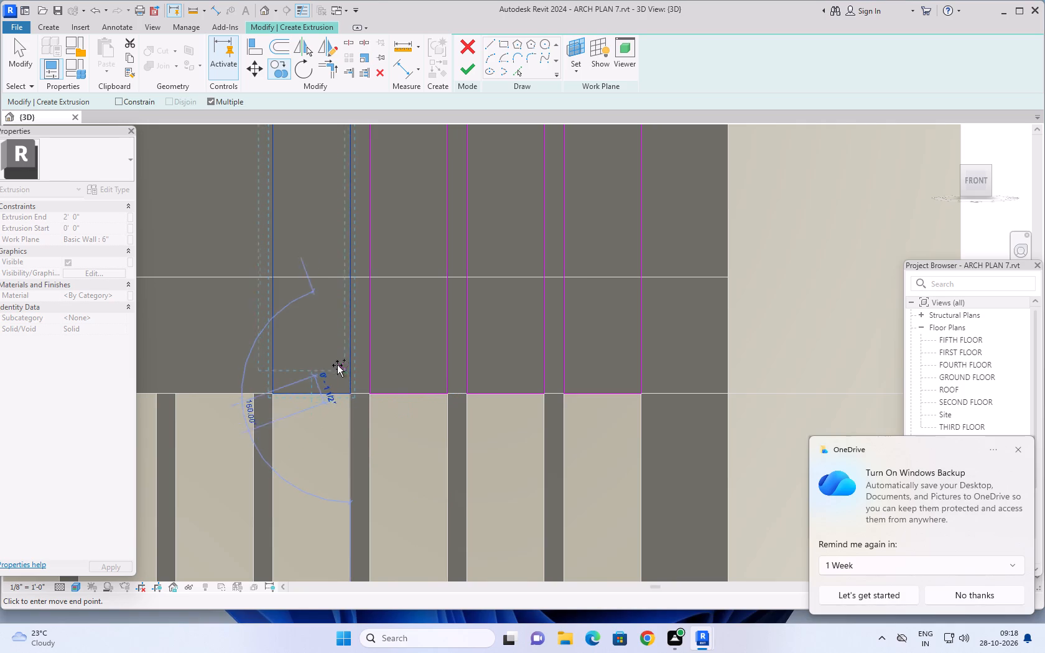
pyautogui.scroll(-2, 269, 353)
pyautogui.moveTo(269, 356); pyautogui.dragTo(300, 361, button='middle')
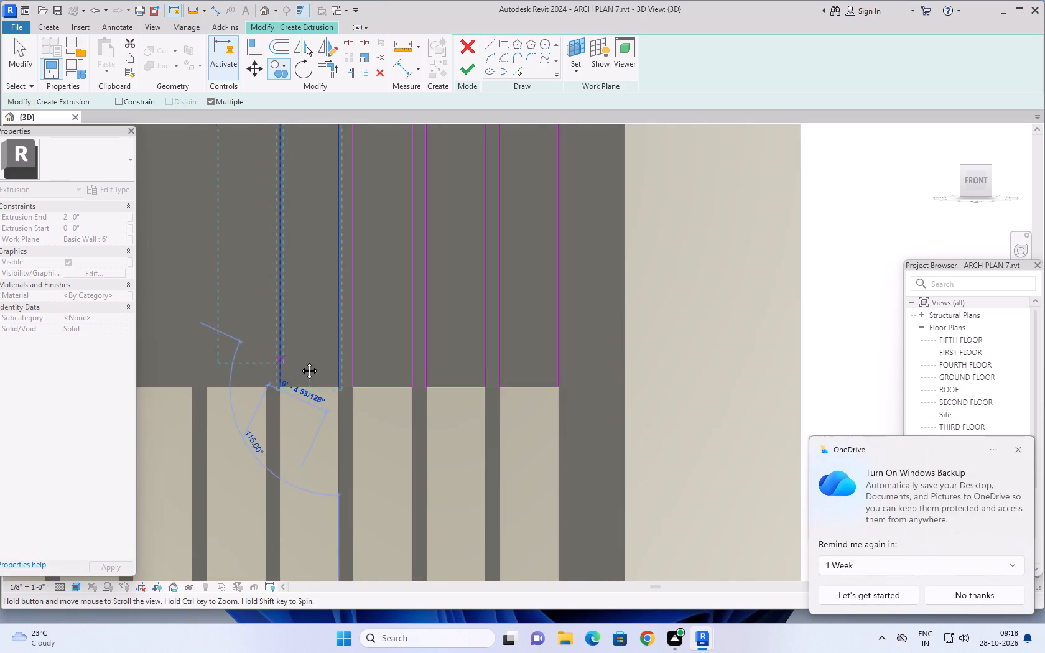
pyautogui.moveTo(300, 361); pyautogui.dragTo(448, 351, button='middle')
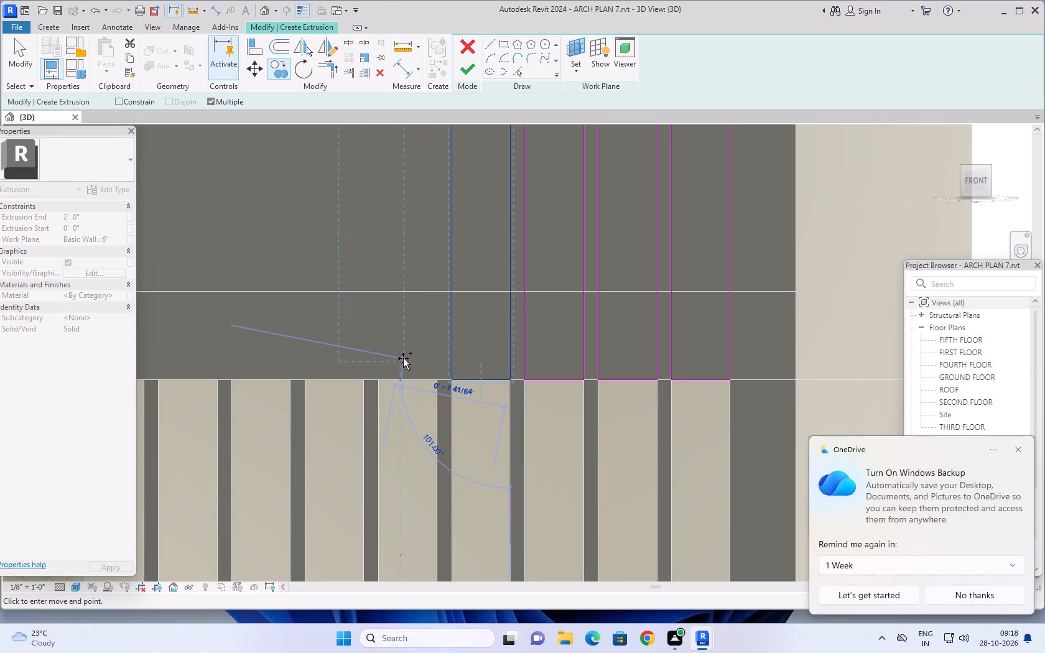
pyautogui.click(436, 380)
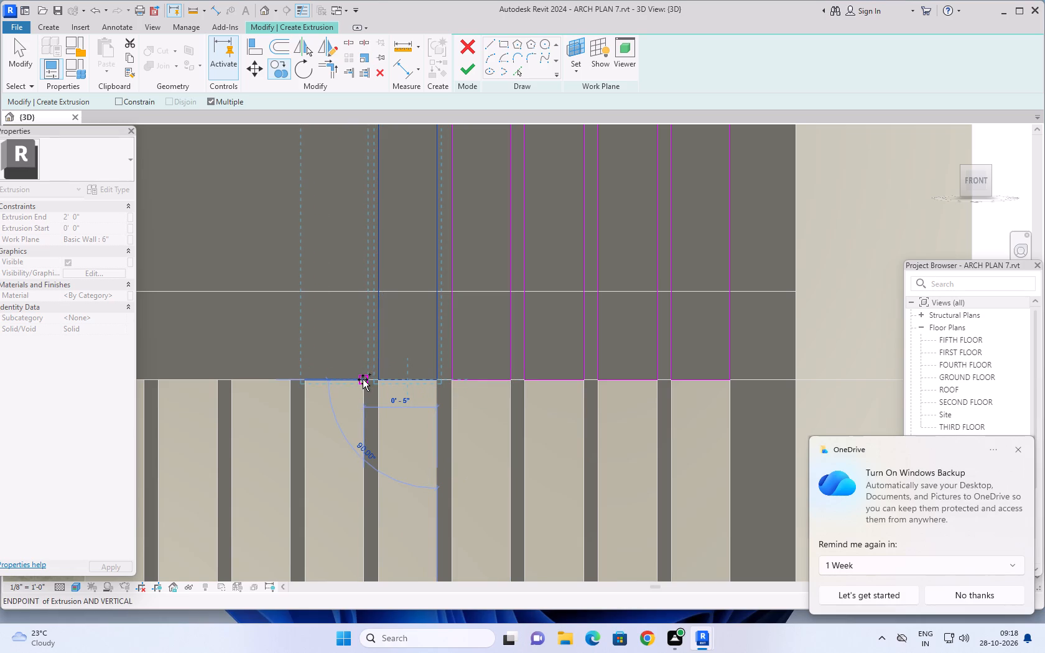
pyautogui.click(363, 379)
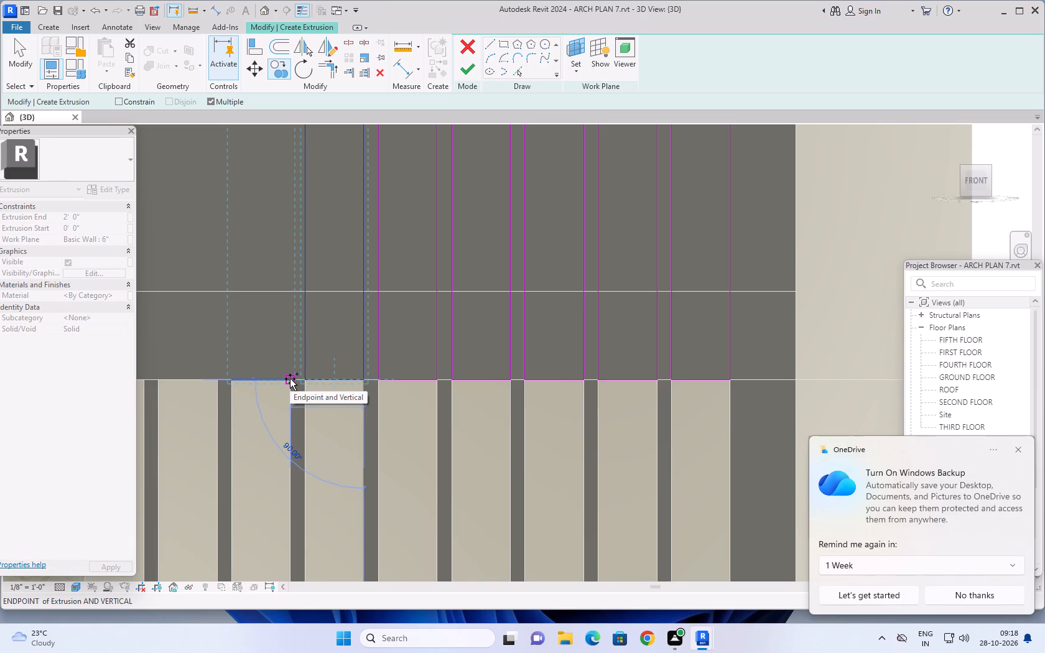
pyautogui.click(290, 379)
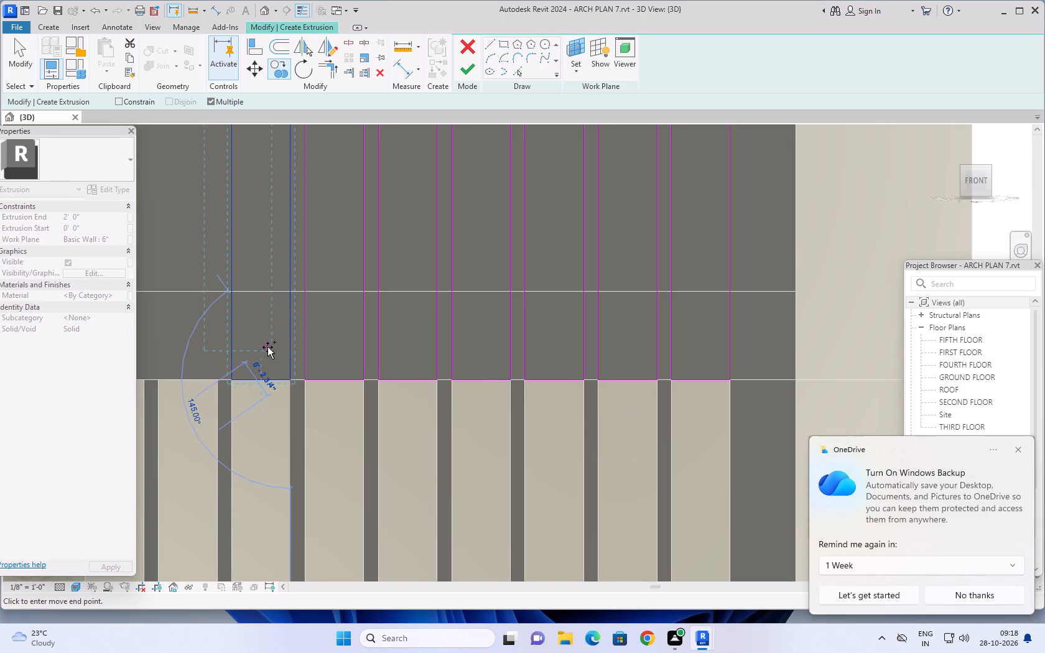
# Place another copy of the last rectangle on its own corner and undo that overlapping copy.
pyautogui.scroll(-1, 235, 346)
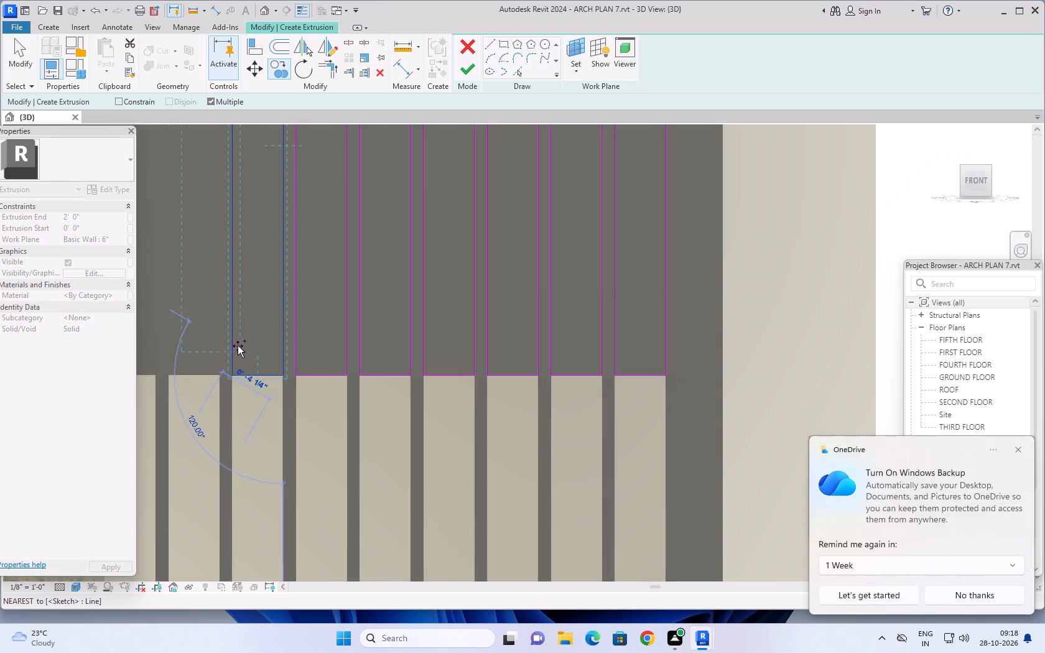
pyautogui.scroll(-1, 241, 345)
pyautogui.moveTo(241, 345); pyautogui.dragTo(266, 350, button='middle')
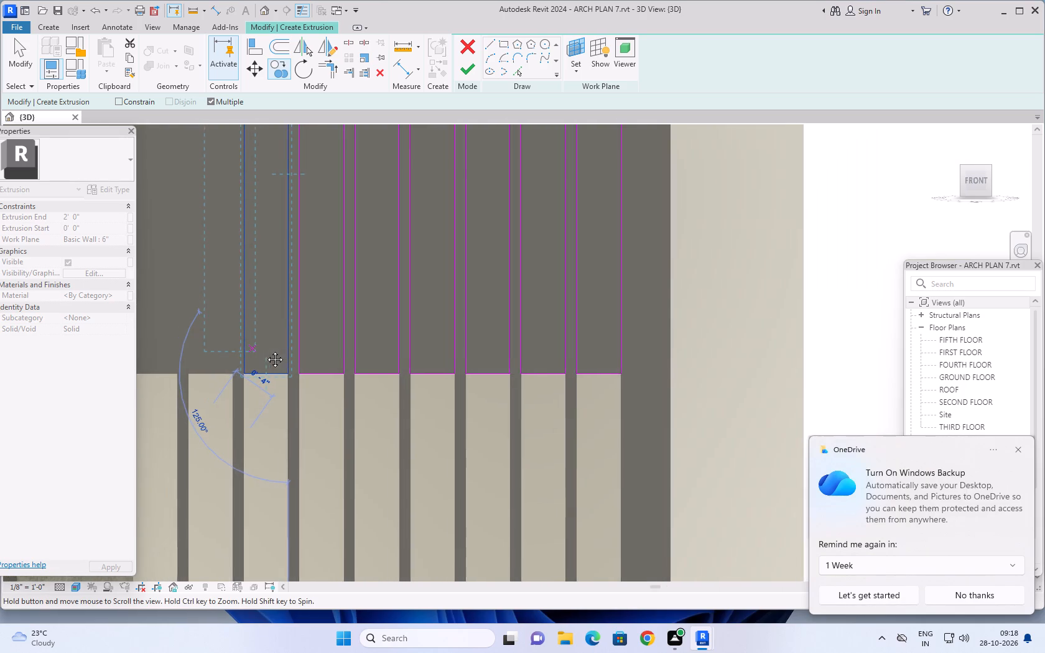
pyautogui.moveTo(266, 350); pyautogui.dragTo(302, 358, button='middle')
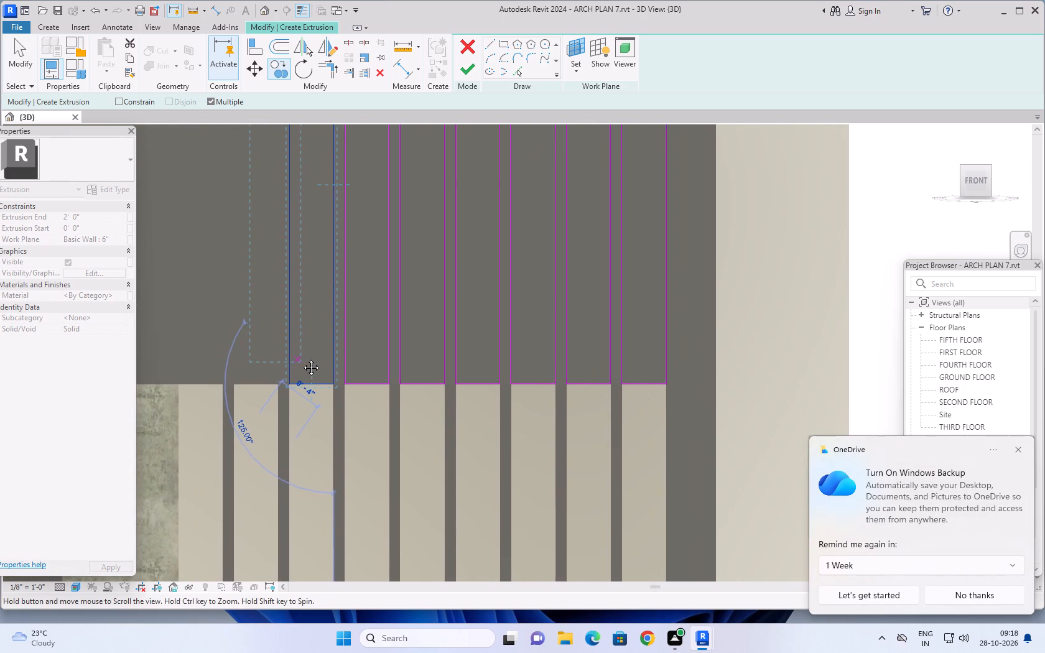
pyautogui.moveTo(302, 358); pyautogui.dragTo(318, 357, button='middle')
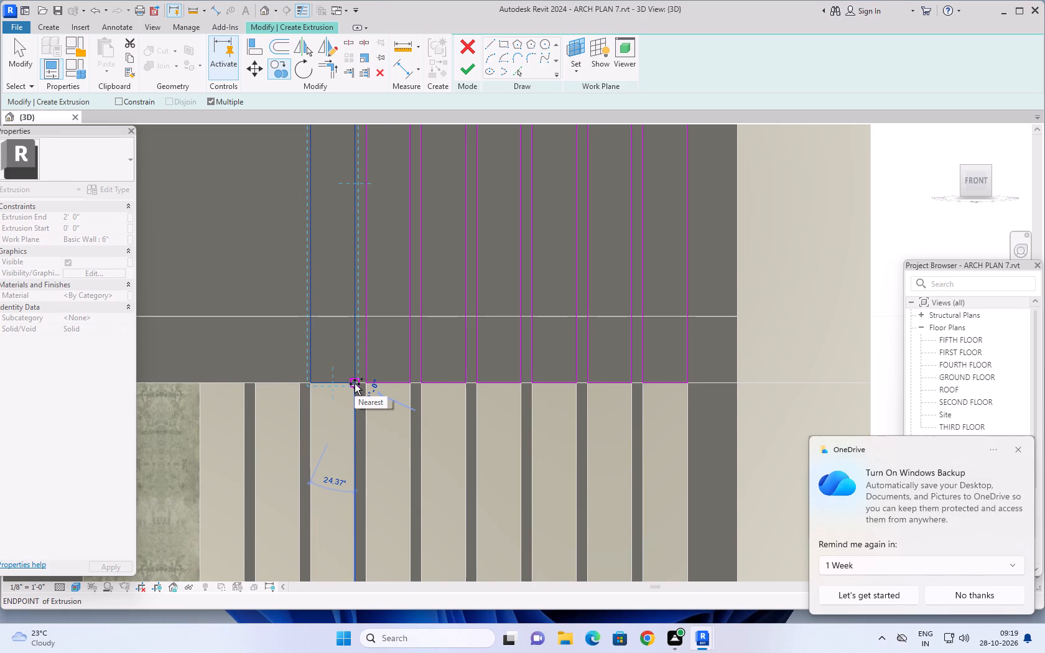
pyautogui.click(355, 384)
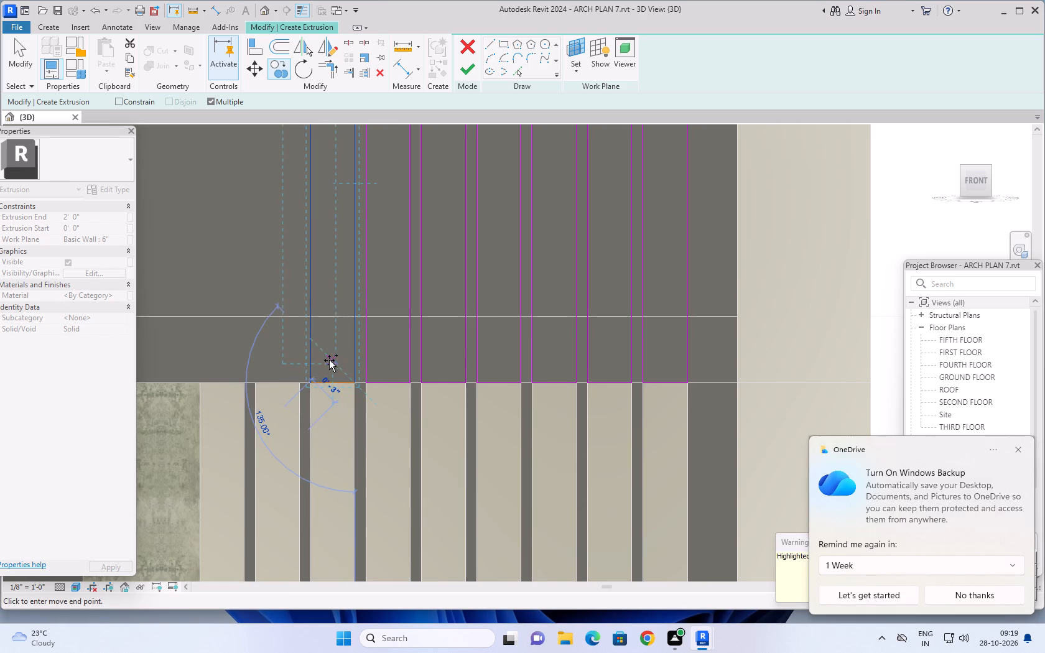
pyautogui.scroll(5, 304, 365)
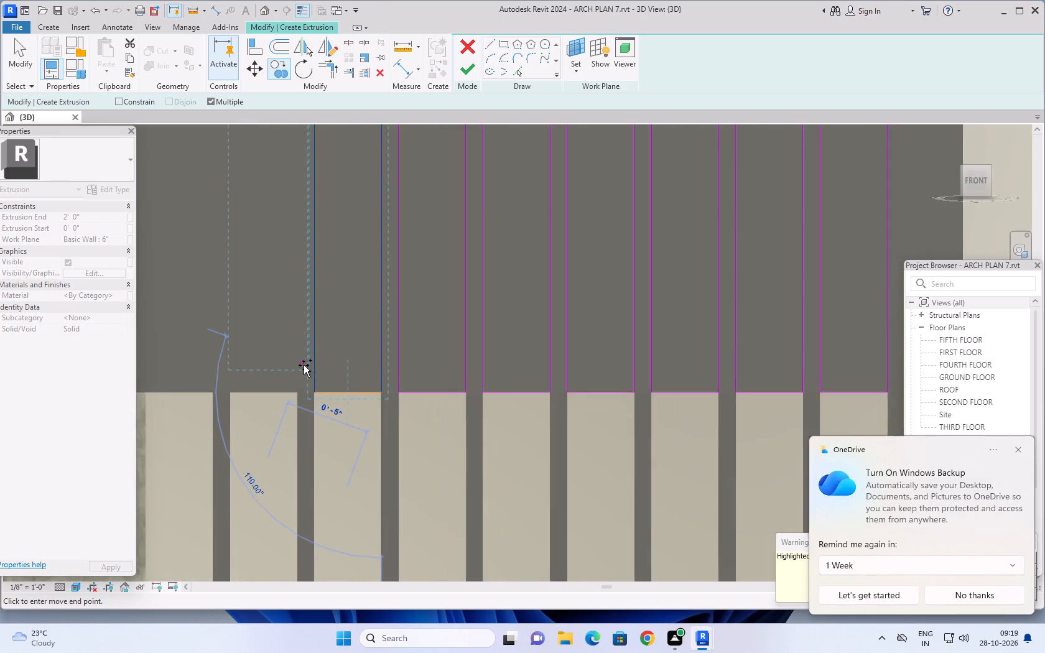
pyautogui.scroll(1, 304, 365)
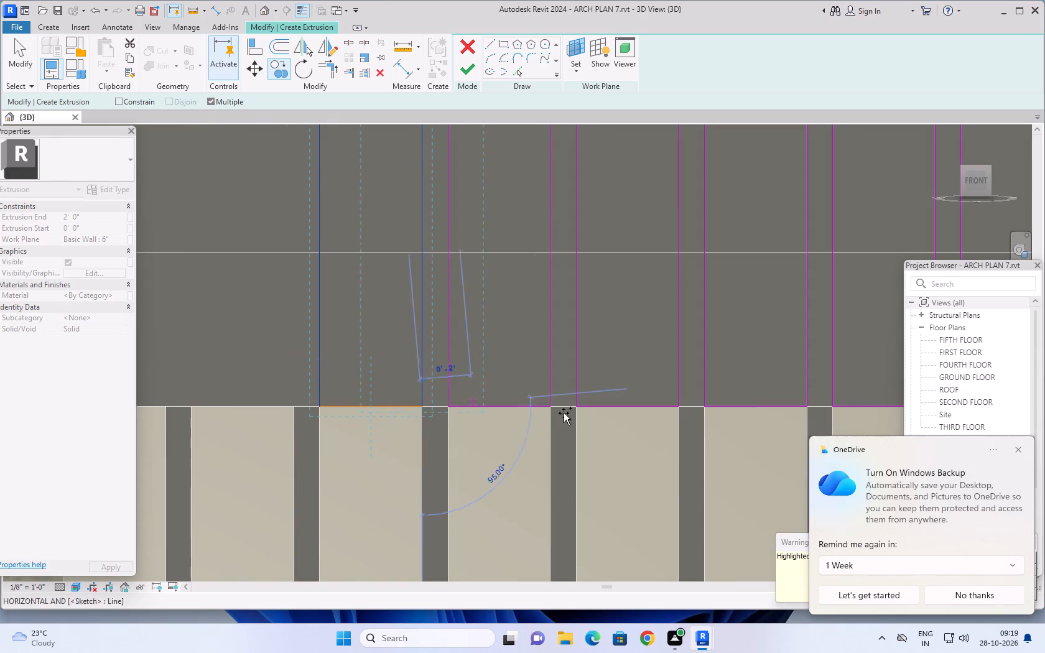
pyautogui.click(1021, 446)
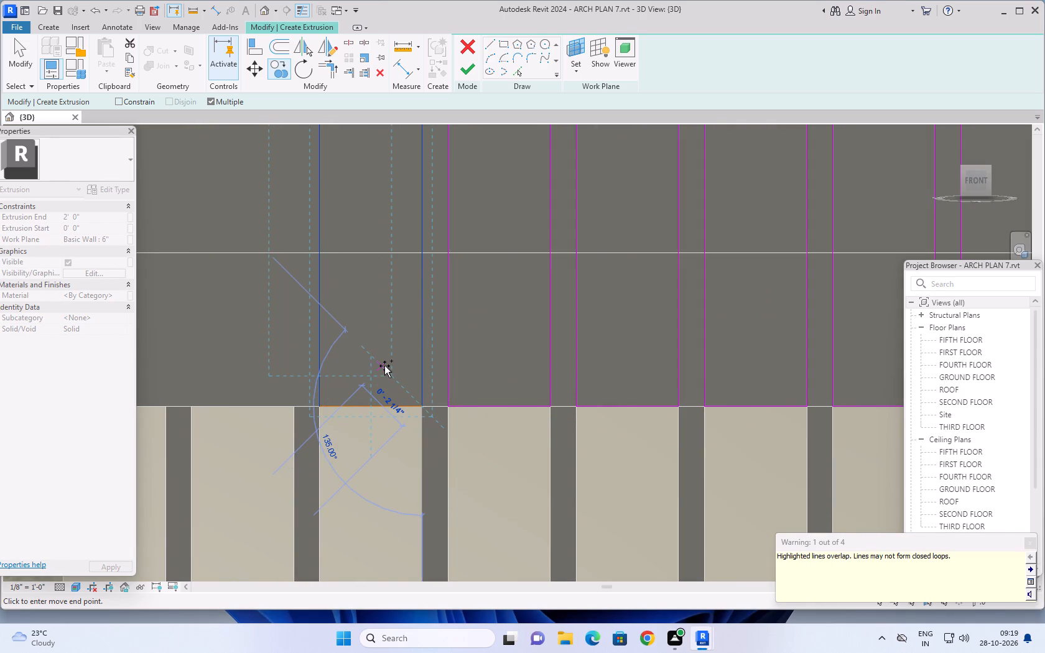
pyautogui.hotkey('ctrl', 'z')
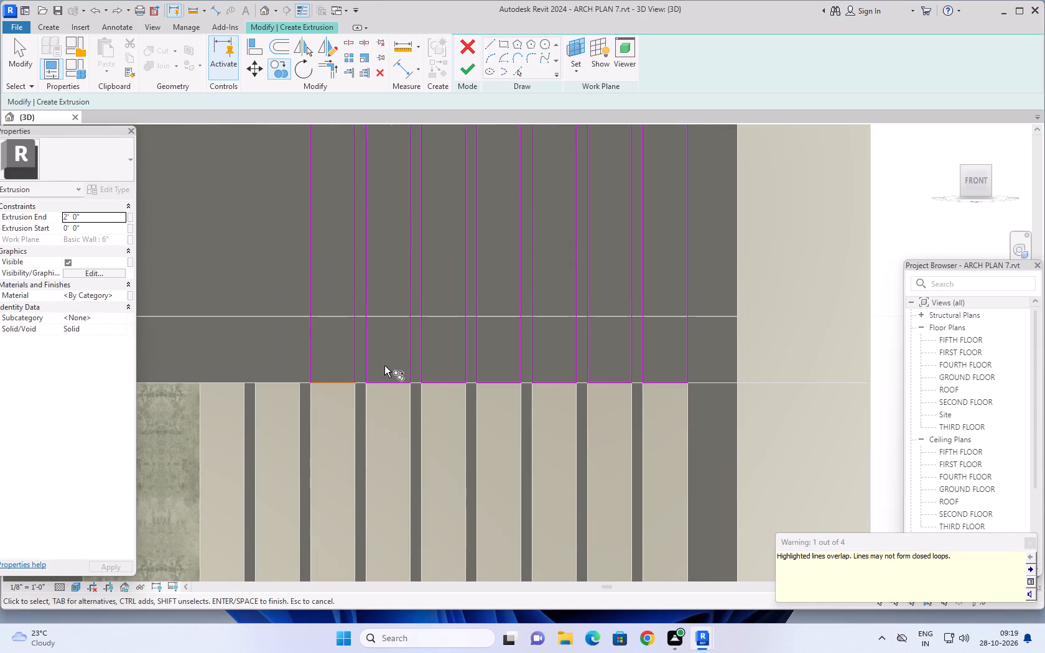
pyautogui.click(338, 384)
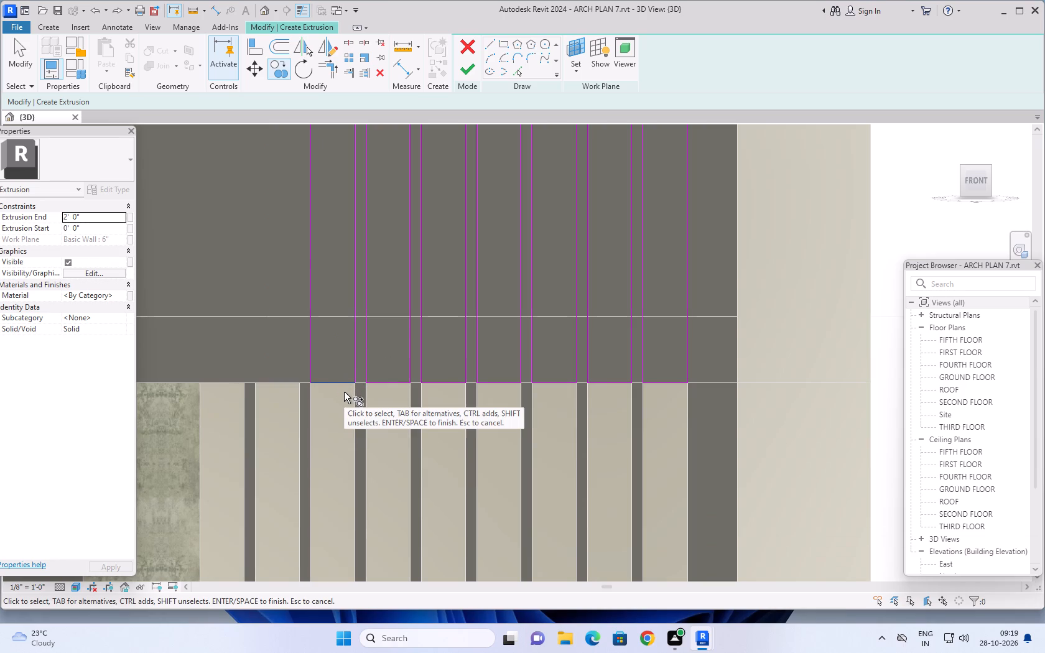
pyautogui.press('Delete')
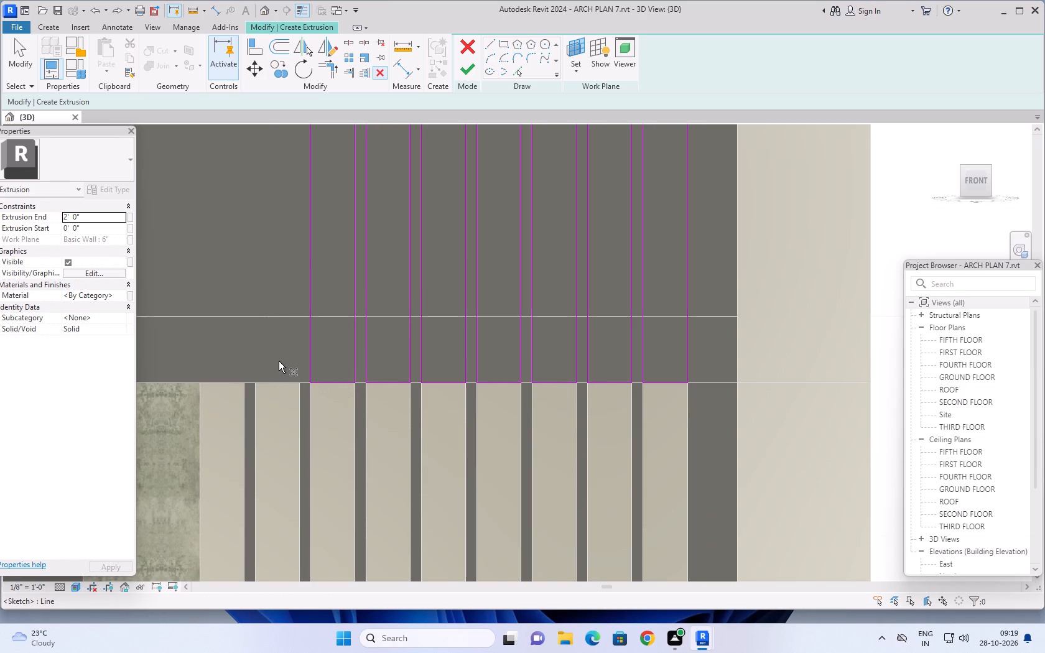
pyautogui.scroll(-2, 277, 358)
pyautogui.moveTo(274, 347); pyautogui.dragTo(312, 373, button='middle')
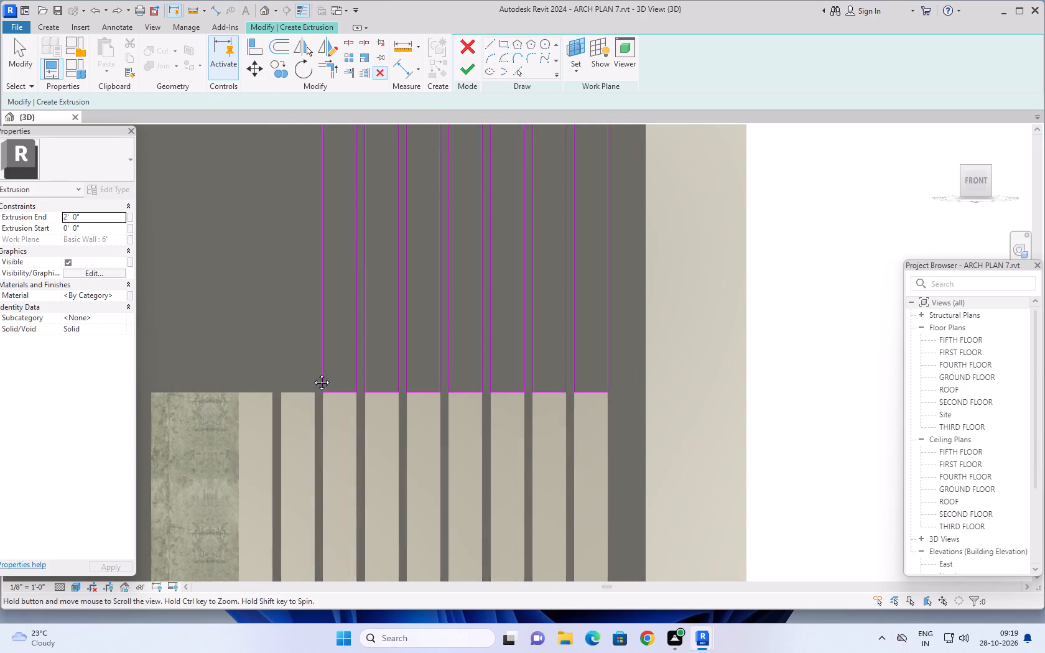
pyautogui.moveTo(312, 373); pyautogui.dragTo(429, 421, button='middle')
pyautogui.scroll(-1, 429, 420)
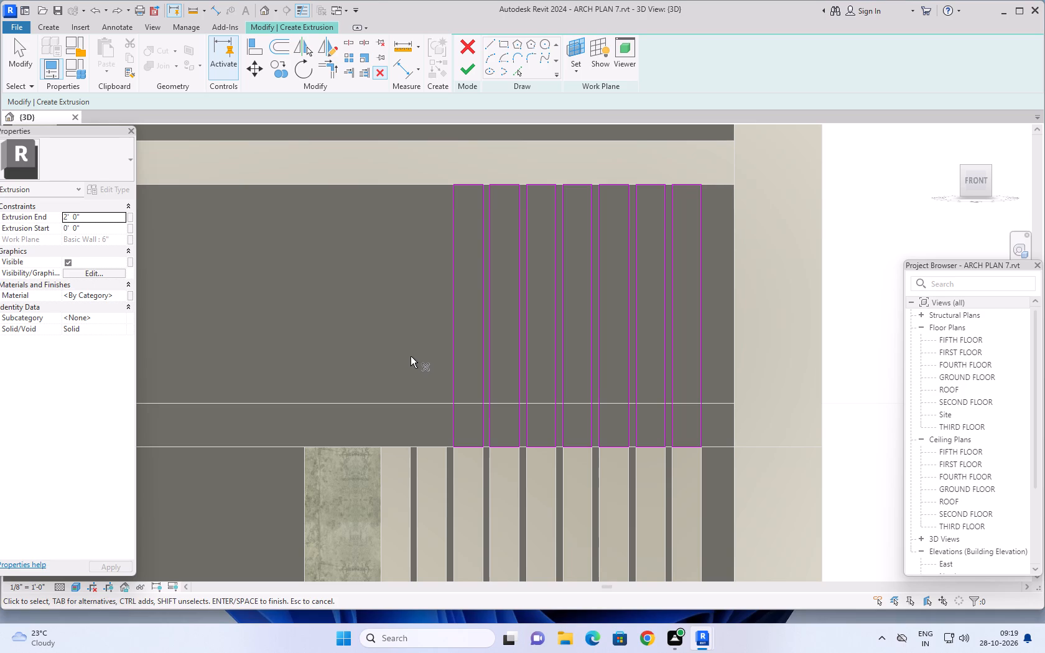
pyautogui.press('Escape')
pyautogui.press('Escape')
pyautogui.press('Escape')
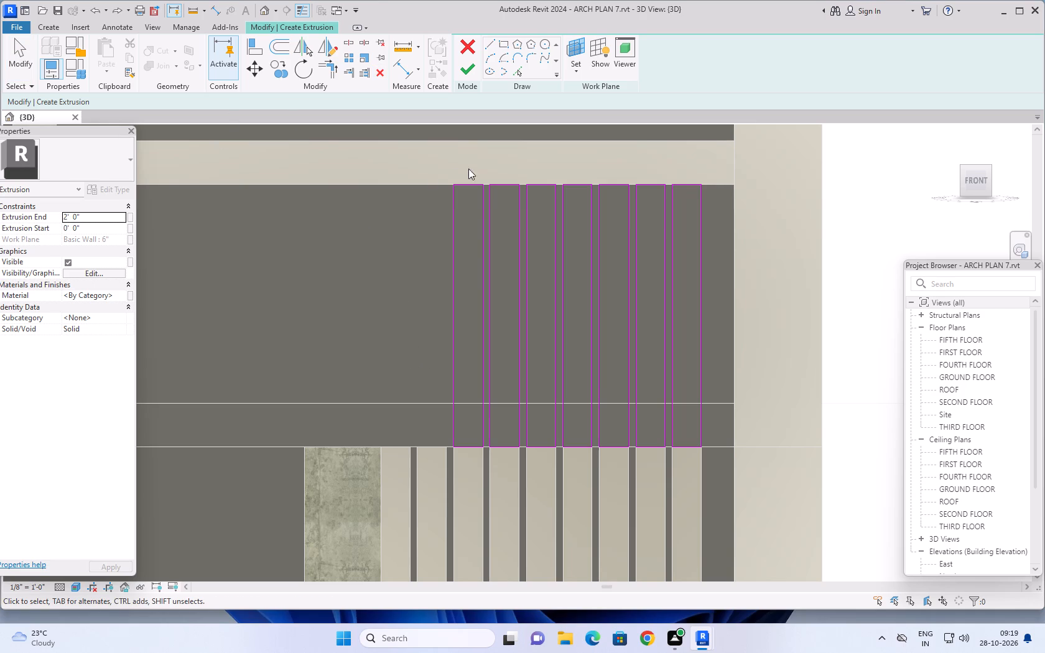
# Copy the rectangle farthest from the corner twice, placing one above each of the two remaining strips beside the textured panel.
pyautogui.moveTo(487, 167); pyautogui.dragTo(446, 360)
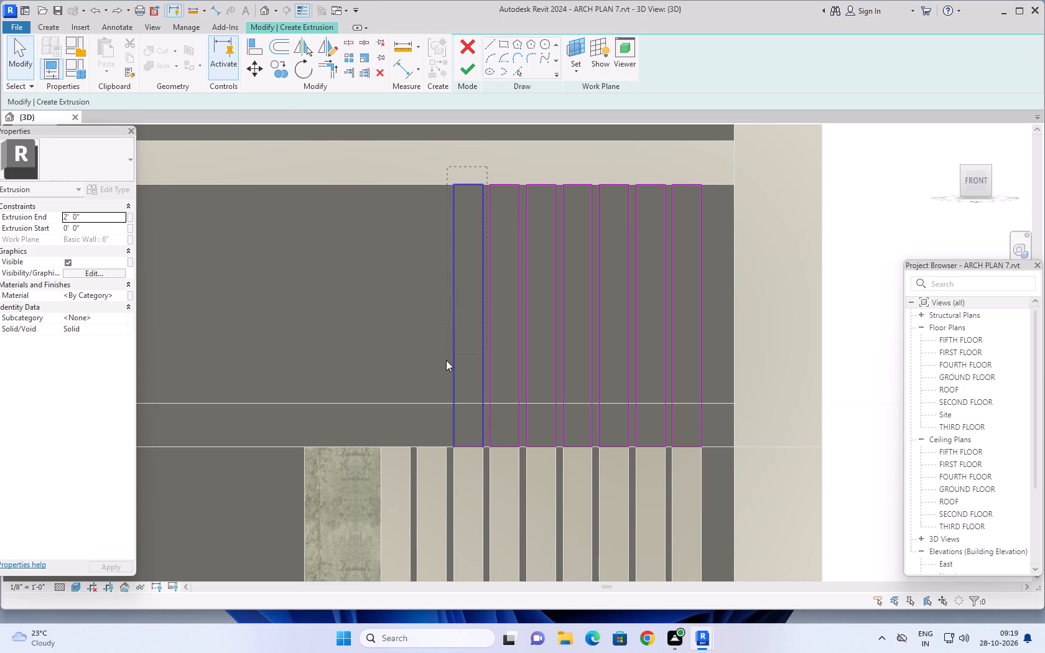
pyautogui.moveTo(446, 360); pyautogui.dragTo(434, 452)
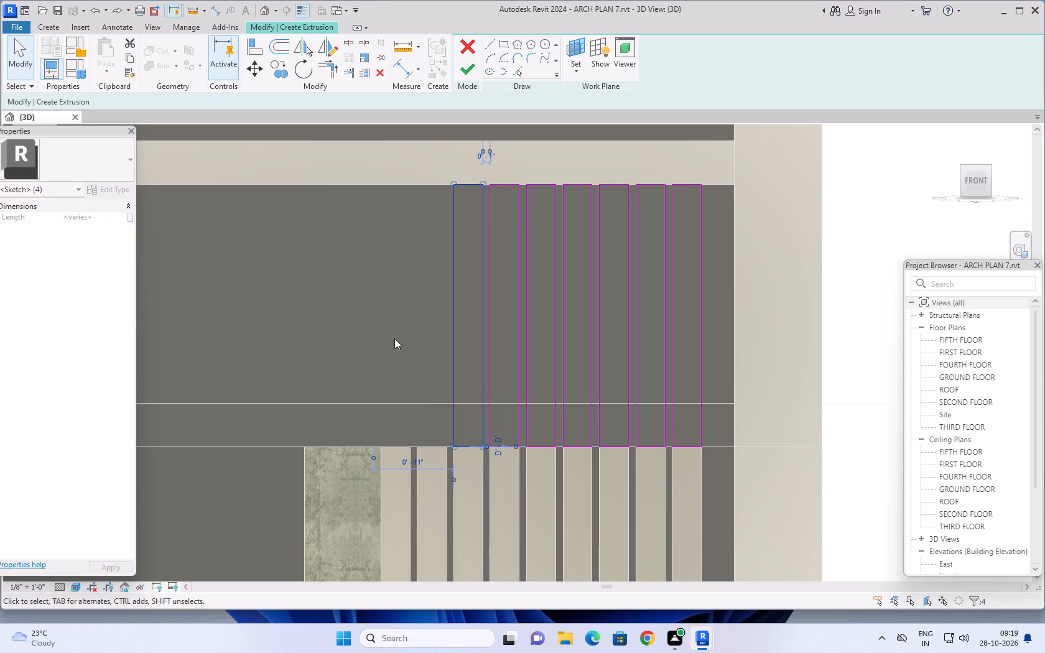
pyautogui.click(288, 73)
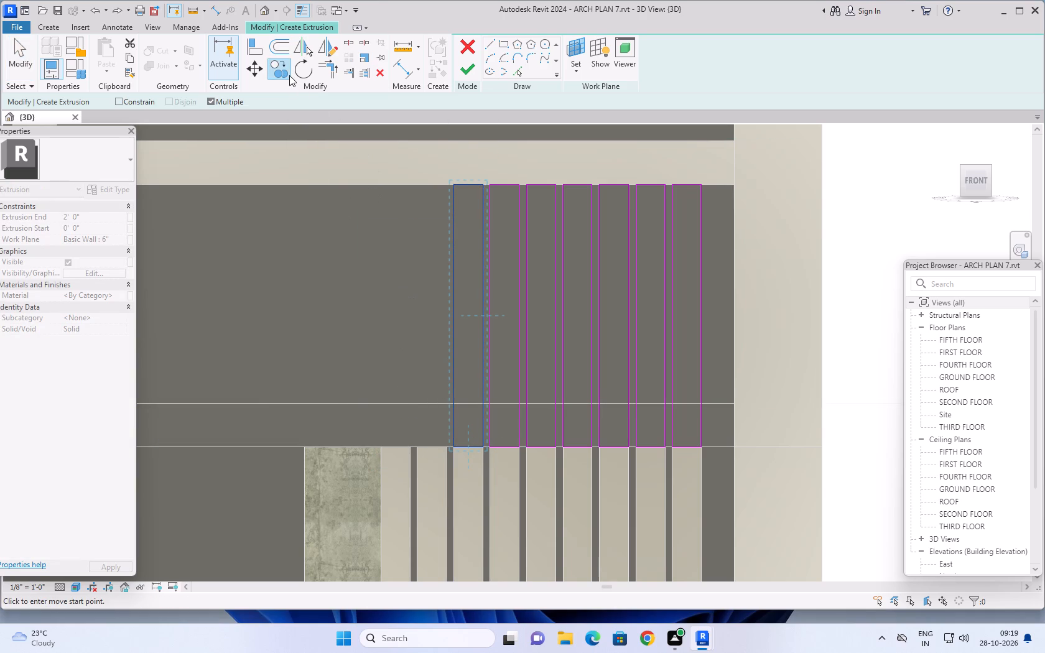
pyautogui.scroll(5, 475, 458)
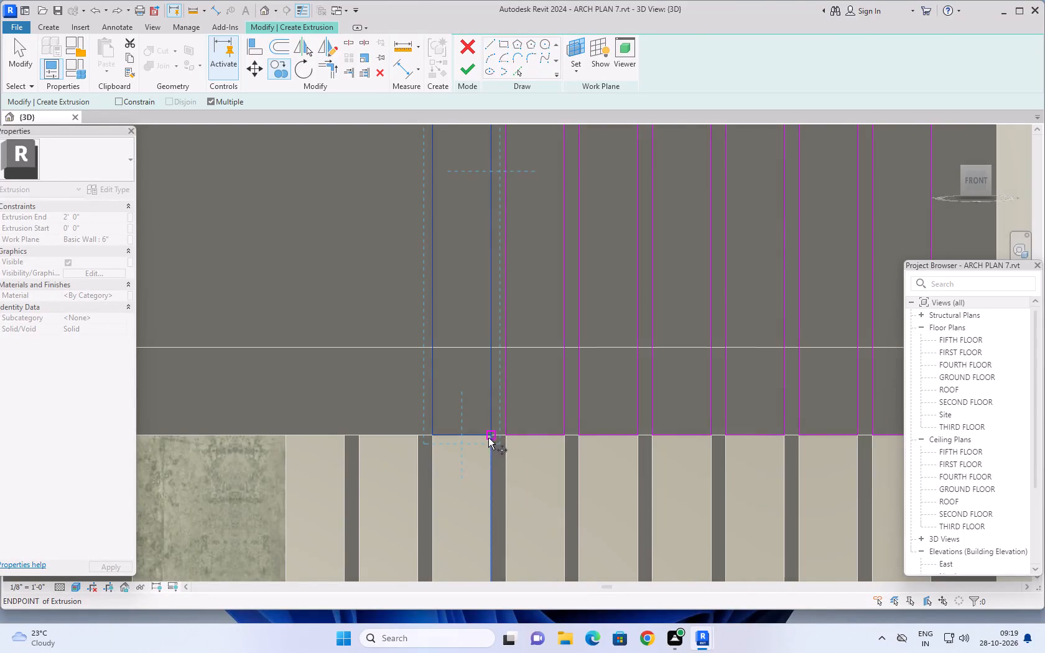
pyautogui.click(490, 434)
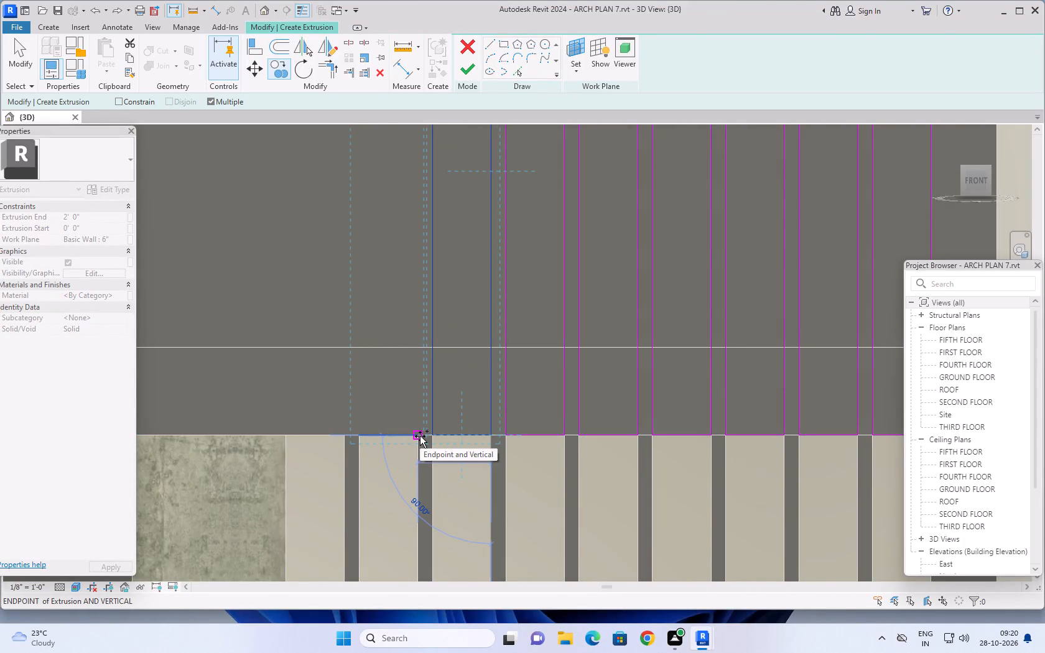
pyautogui.click(420, 436)
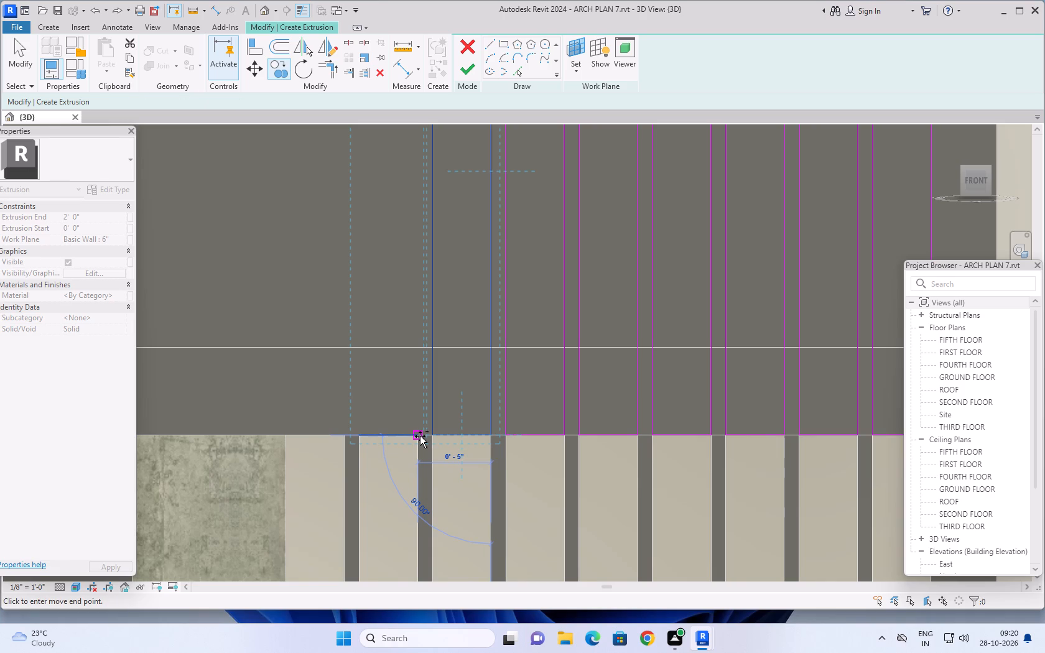
pyautogui.click(344, 435)
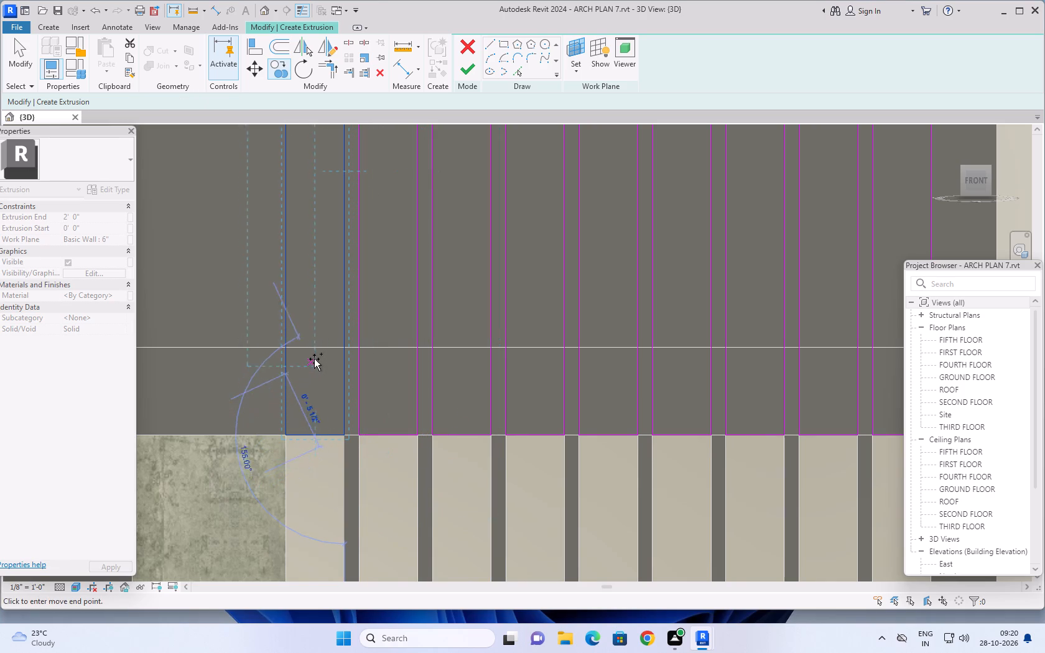
# Set the extrusion end of the nine strip rectangles to 1' and finish both the extrusion and the in-place model.
pyautogui.scroll(-6, 325, 348)
pyautogui.scroll(-1, 378, 350)
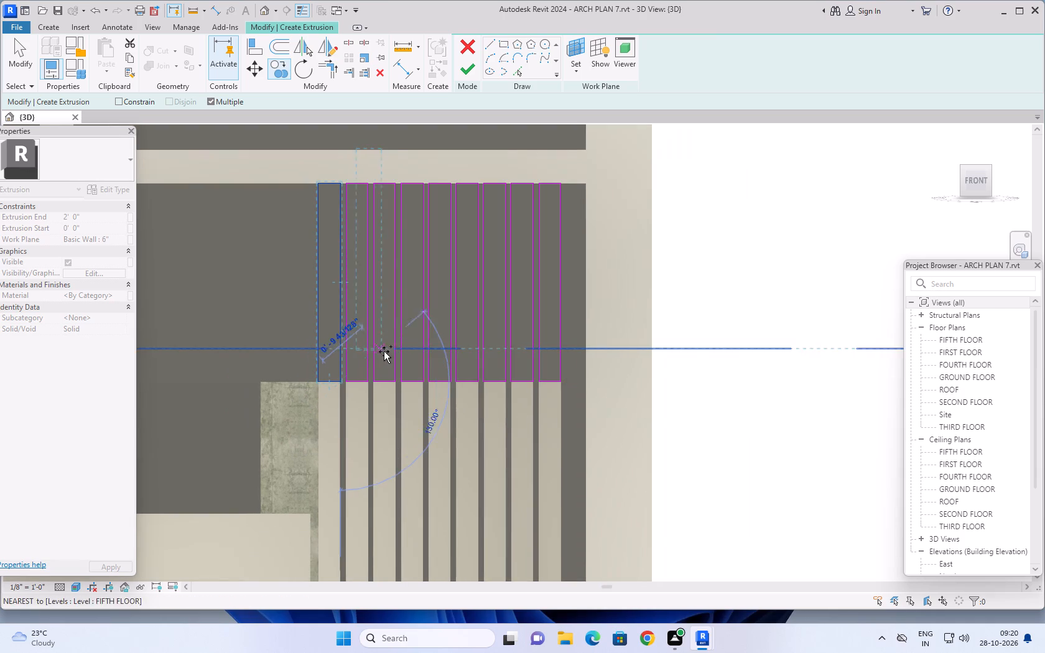
pyautogui.press('Escape')
pyautogui.press('Escape')
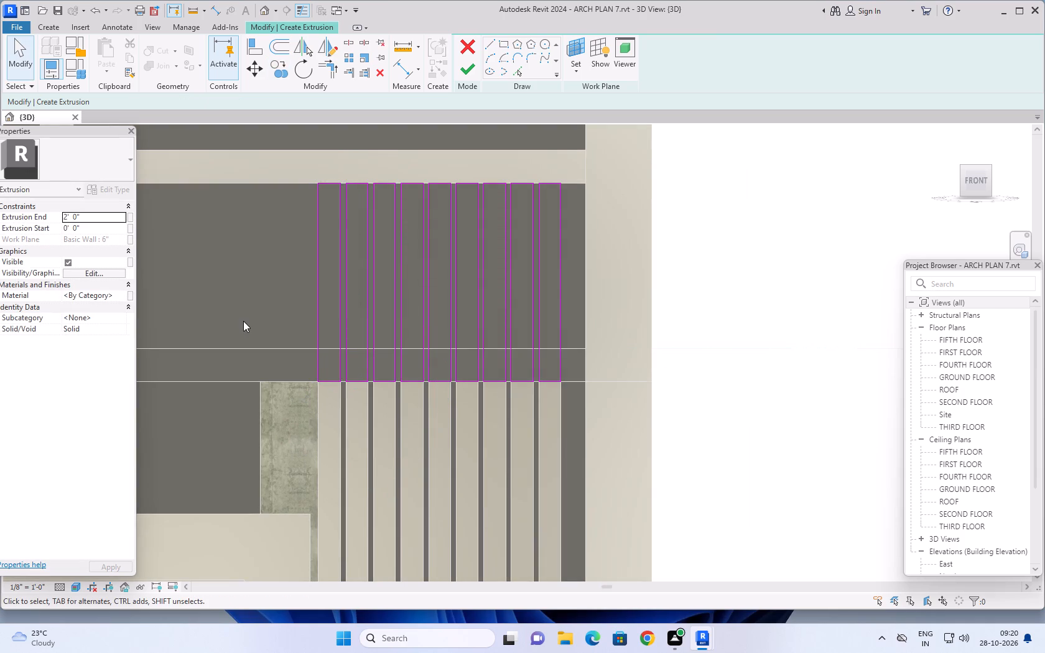
pyautogui.click(98, 216)
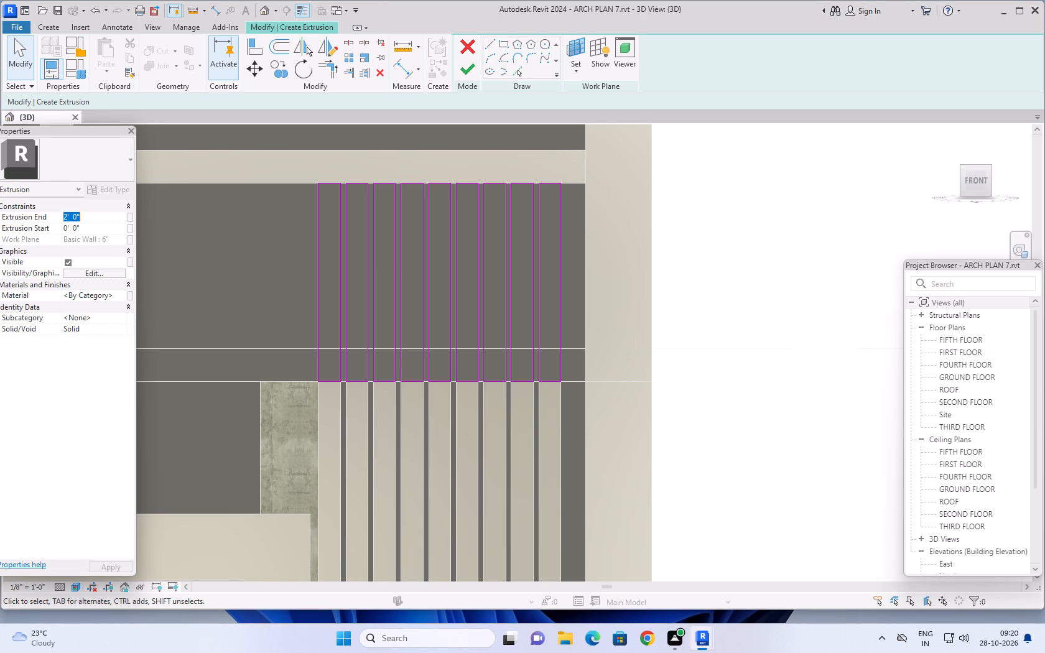
pyautogui.write("1'")
pyautogui.press('Return')
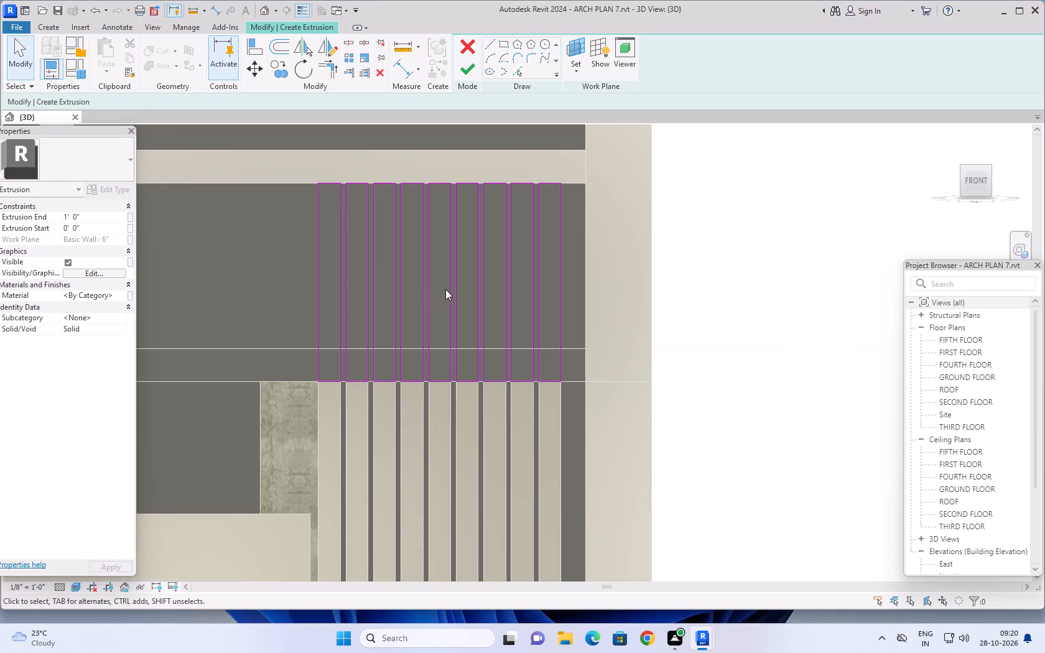
pyautogui.click(470, 73)
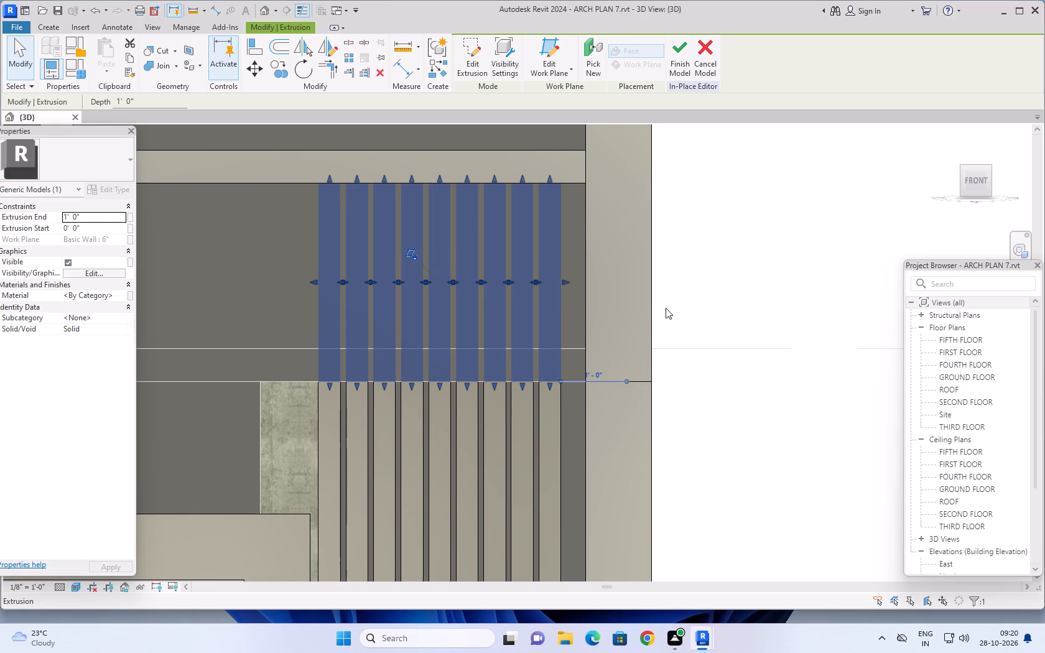
pyautogui.click(680, 58)
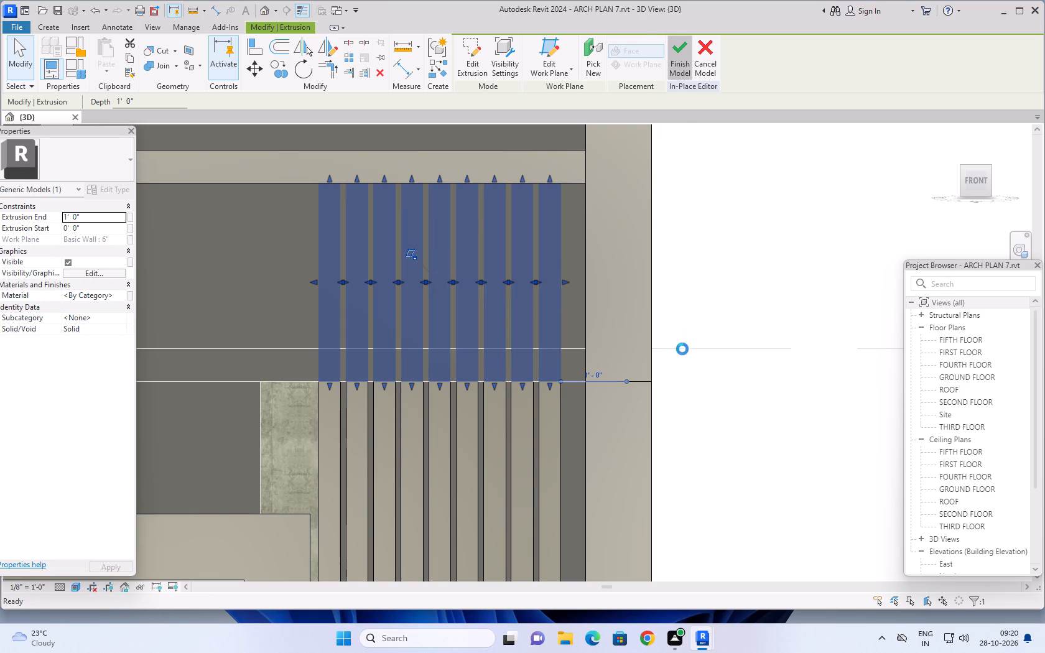
# Examine the new upper strips from the front and both sides, comparing their projection with the existing strips below.
pyautogui.scroll(-1, 683, 364)
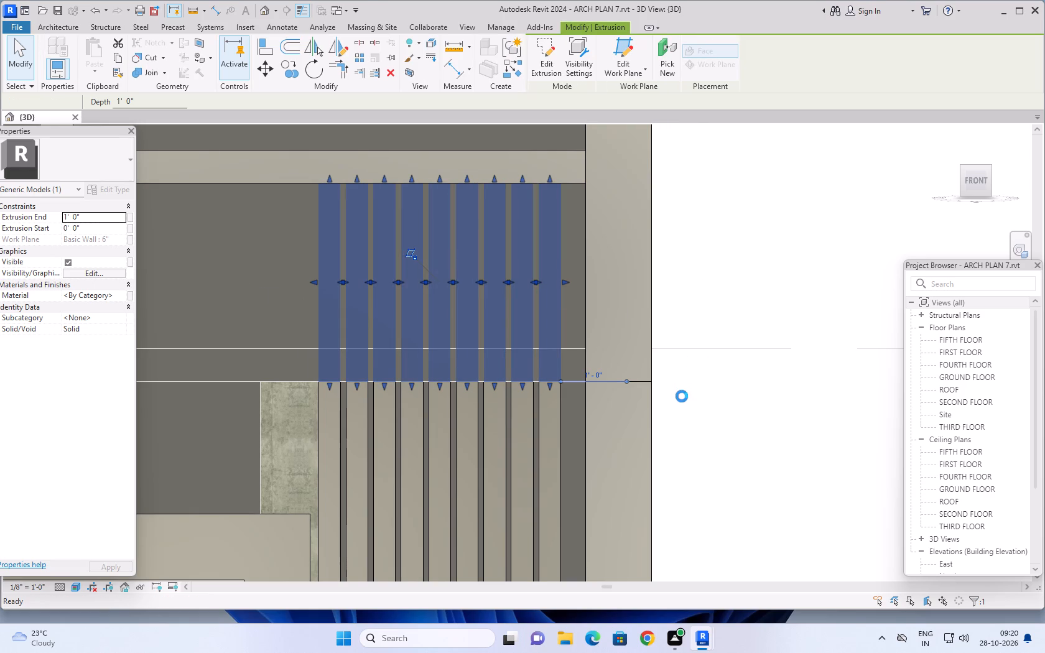
pyautogui.scroll(-2, 682, 396)
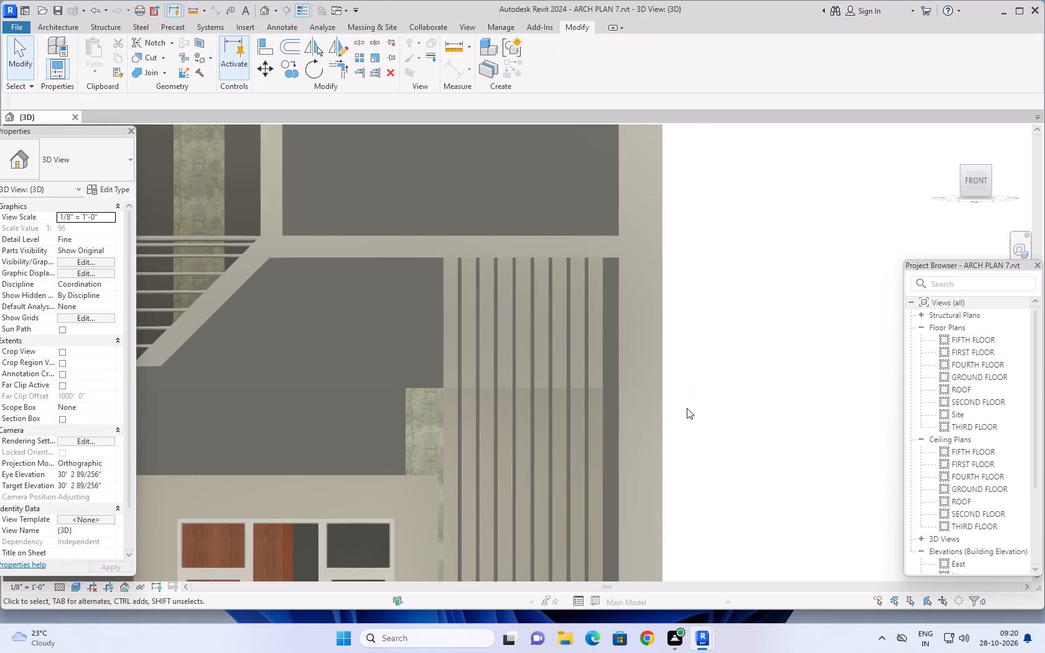
pyautogui.moveTo(689, 403); pyautogui.dragTo(693, 377, button='middle')
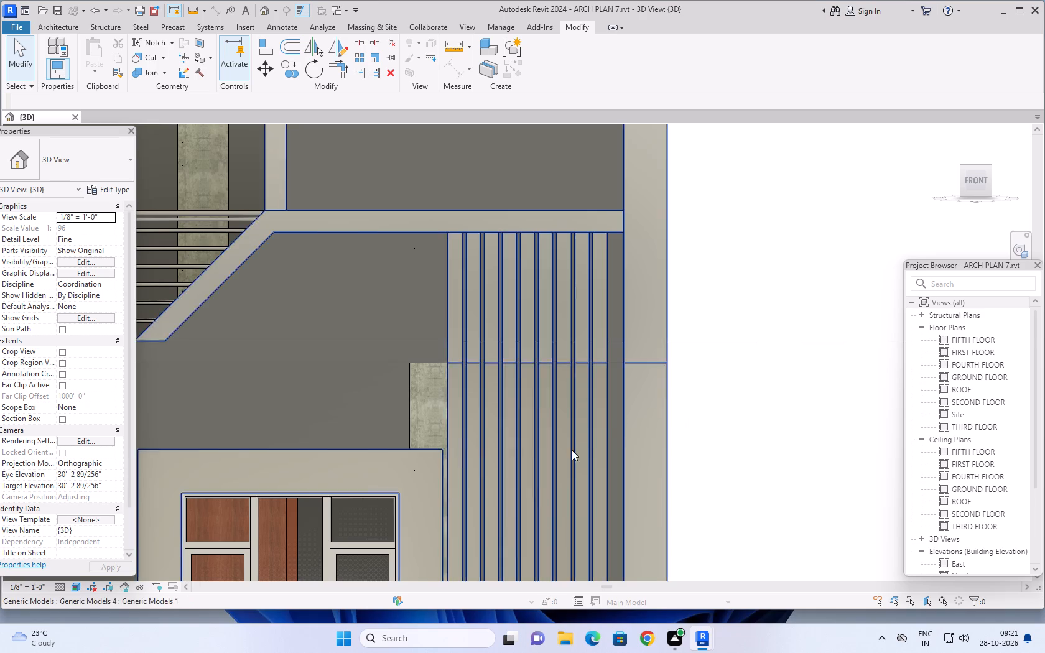
pyautogui.scroll(-4, 780, 407)
pyautogui.moveTo(778, 439); pyautogui.dragTo(789, 375, button='middle')
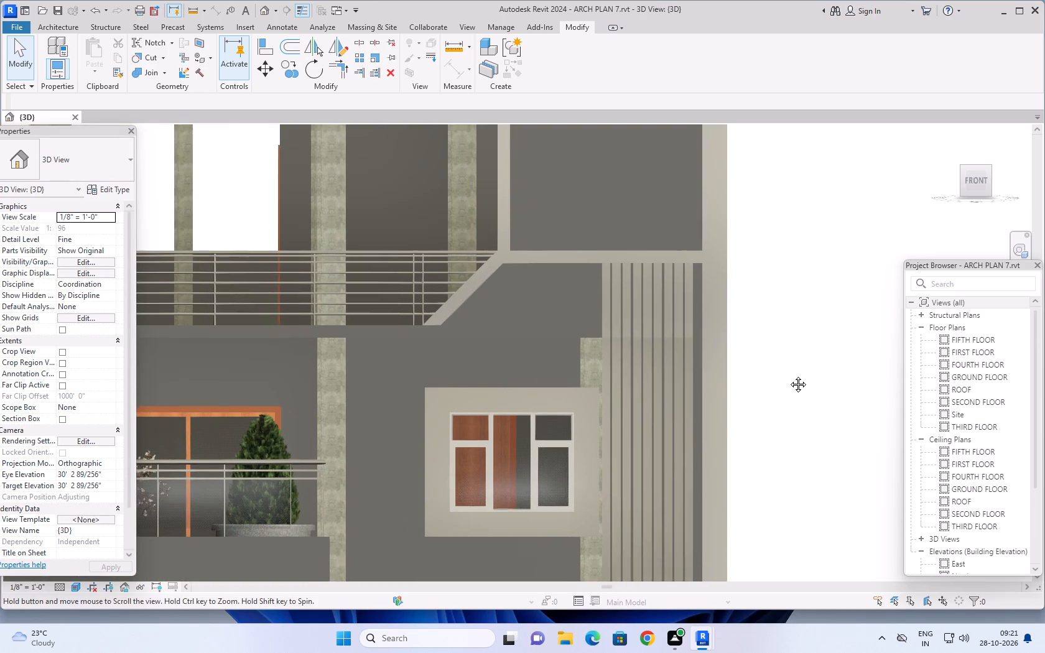
pyautogui.moveTo(789, 375); pyautogui.dragTo(788, 363, button='middle')
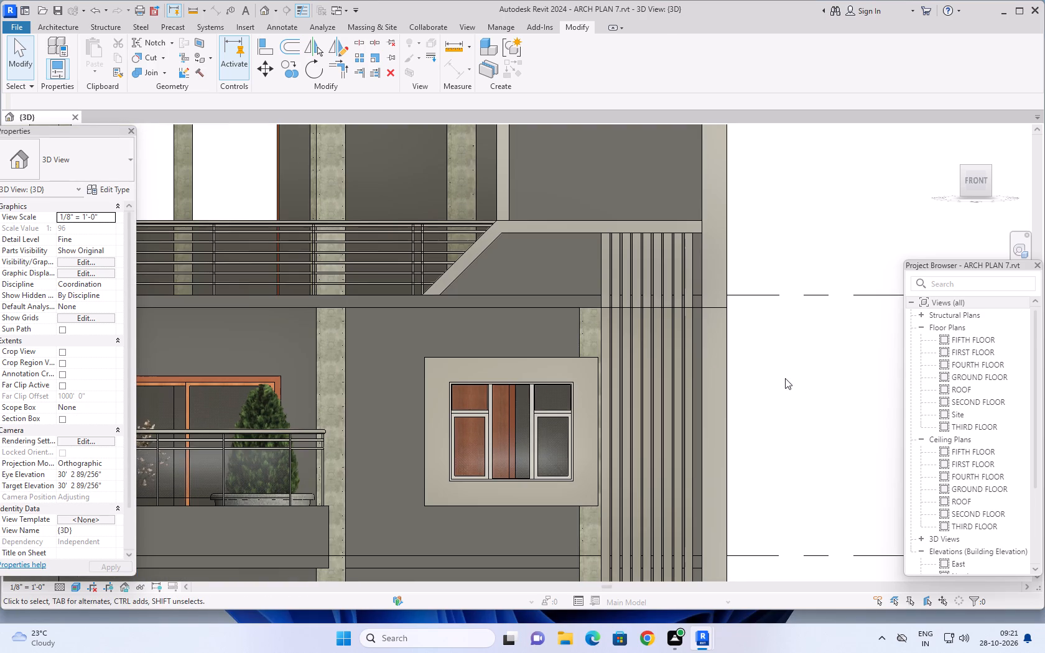
pyautogui.moveTo(785, 378); pyautogui.dragTo(743, 401, button='middle')
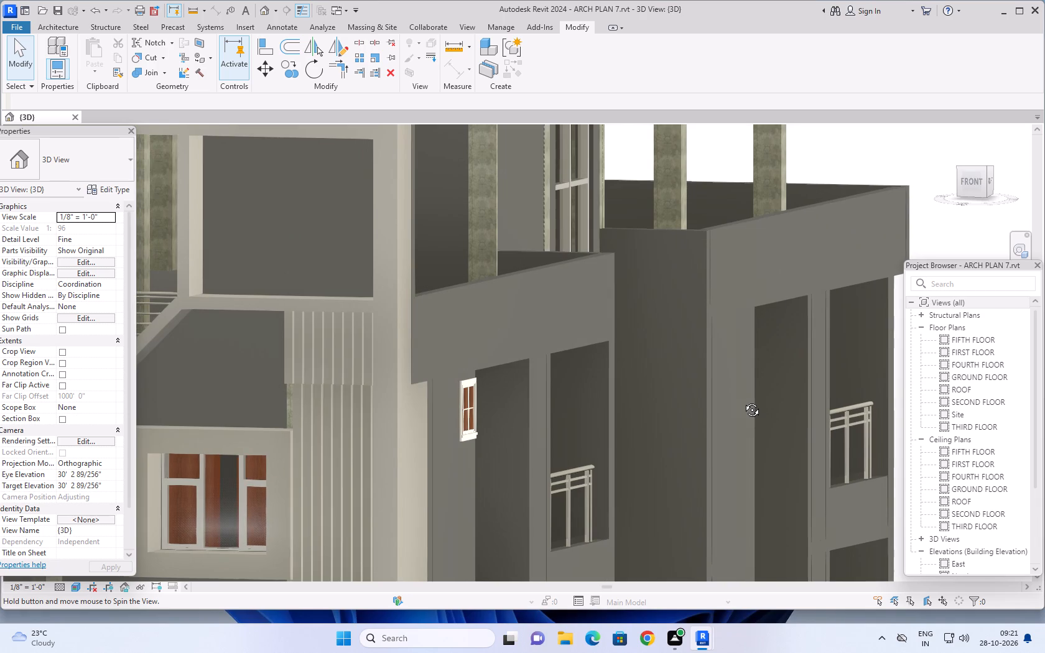
pyautogui.moveTo(743, 401); pyautogui.dragTo(843, 414, button='middle')
pyautogui.moveTo(804, 414); pyautogui.dragTo(611, 391, button='middle')
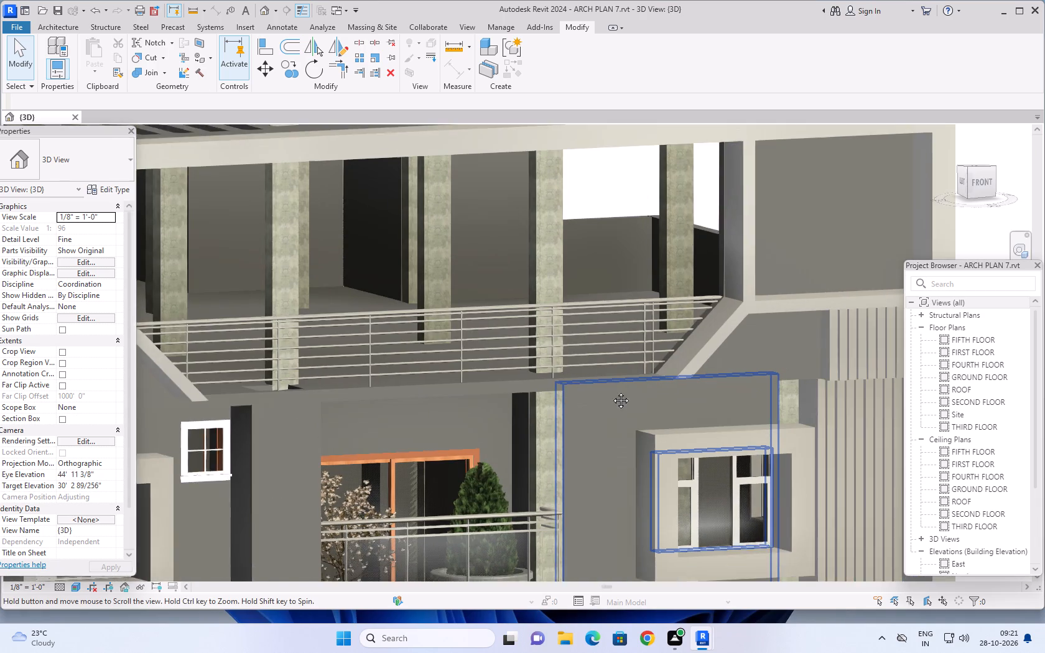
pyautogui.moveTo(611, 391); pyautogui.dragTo(519, 376, button='middle')
pyautogui.moveTo(593, 390); pyautogui.dragTo(641, 407, button='middle')
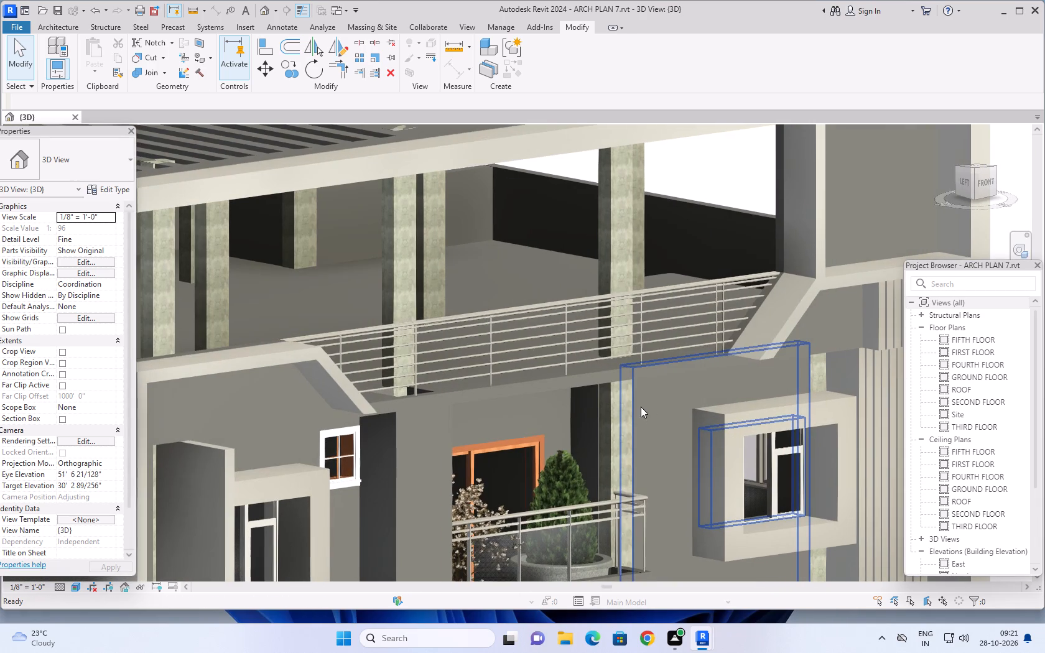
pyautogui.moveTo(644, 399); pyautogui.dragTo(434, 375, button='middle')
pyautogui.keyDown('shift'); pyautogui.moveTo(555, 385); pyautogui.dragTo(577, 392, button='middle'); pyautogui.keyUp('shift')
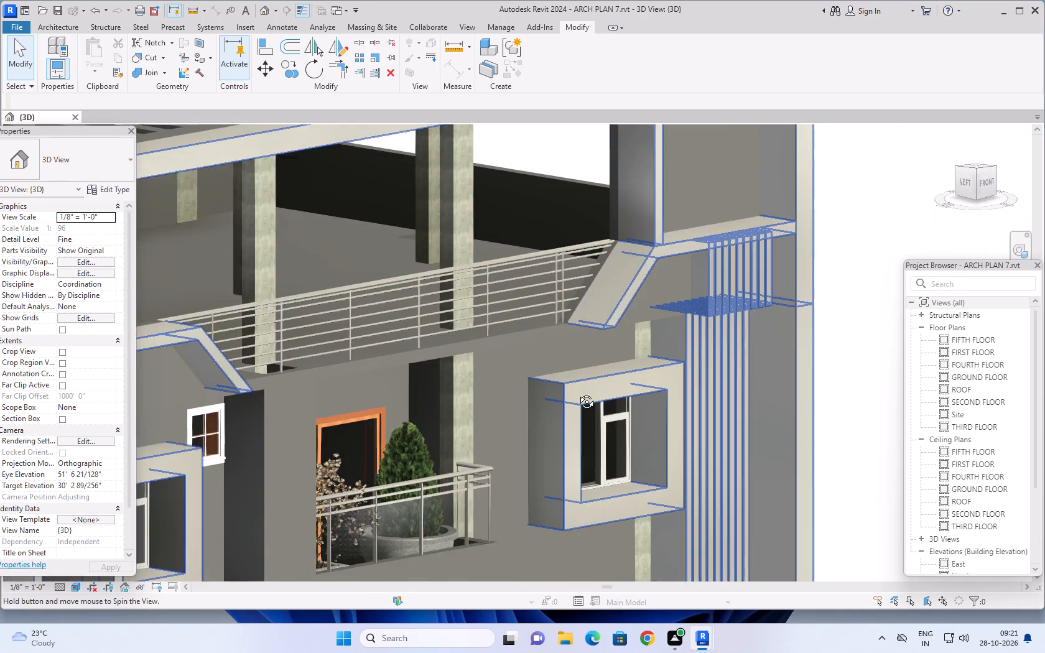
pyautogui.keyDown('shift'); pyautogui.moveTo(577, 392); pyautogui.dragTo(578, 394, button='middle'); pyautogui.keyUp('shift')
pyautogui.scroll(1, 731, 379)
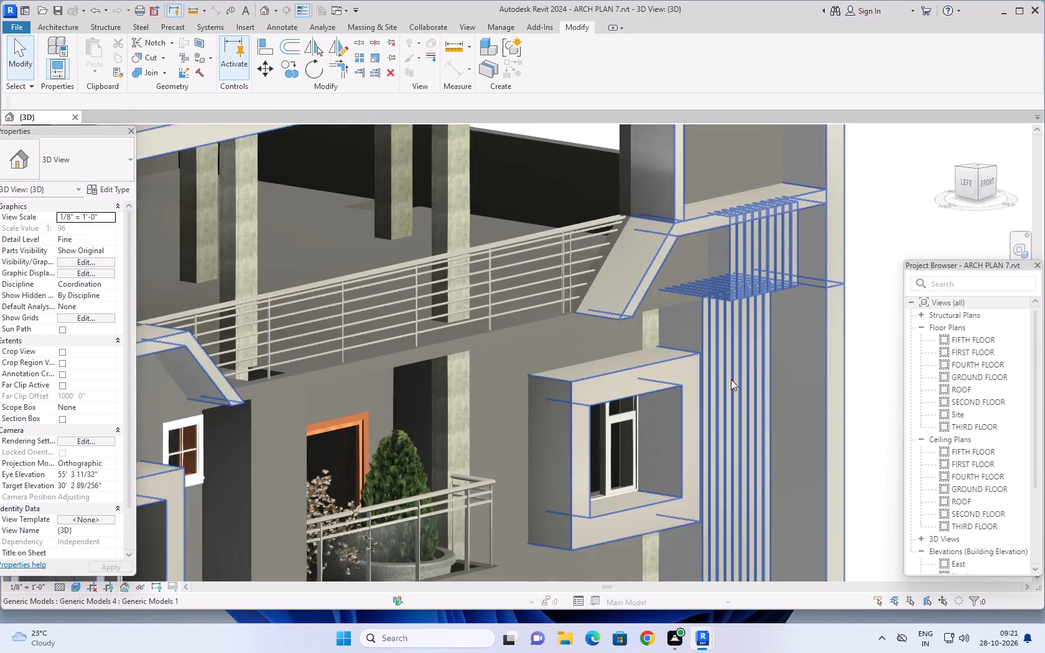
pyautogui.scroll(1, 731, 379)
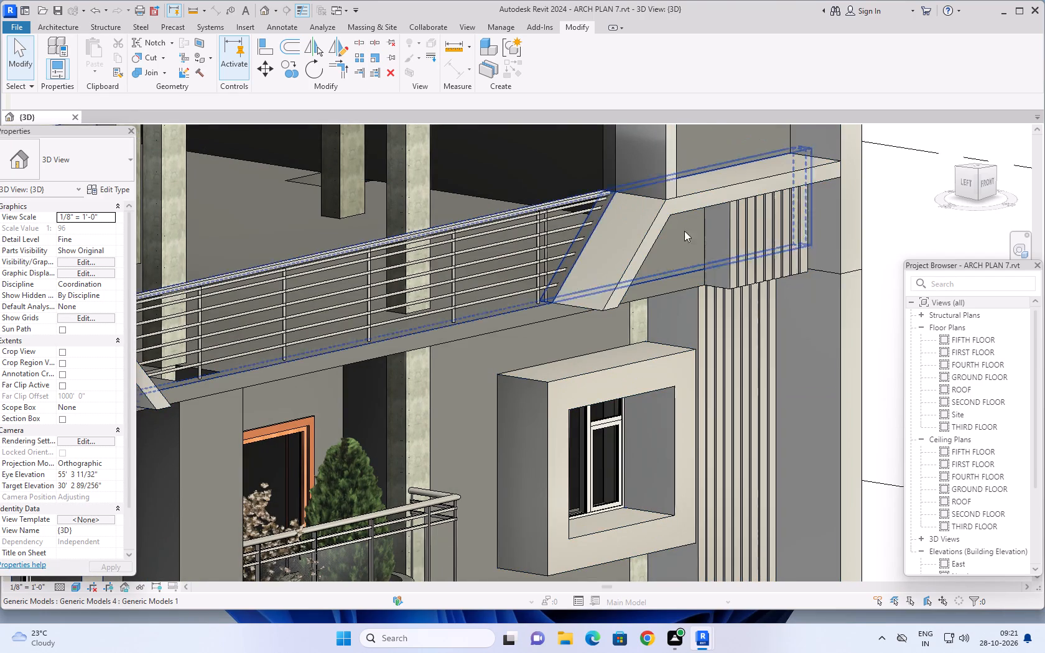
# Reopen the in-place generic model and align the front face of the lower vertical strips to the front face of the upper strips.
pyautogui.click(731, 284)
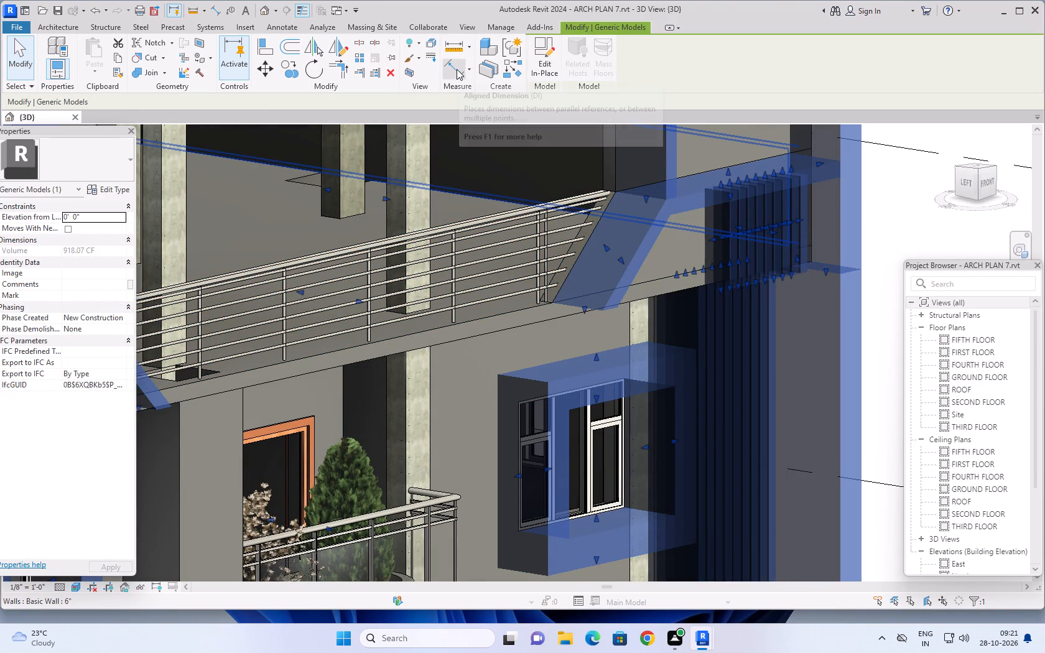
pyautogui.click(541, 51)
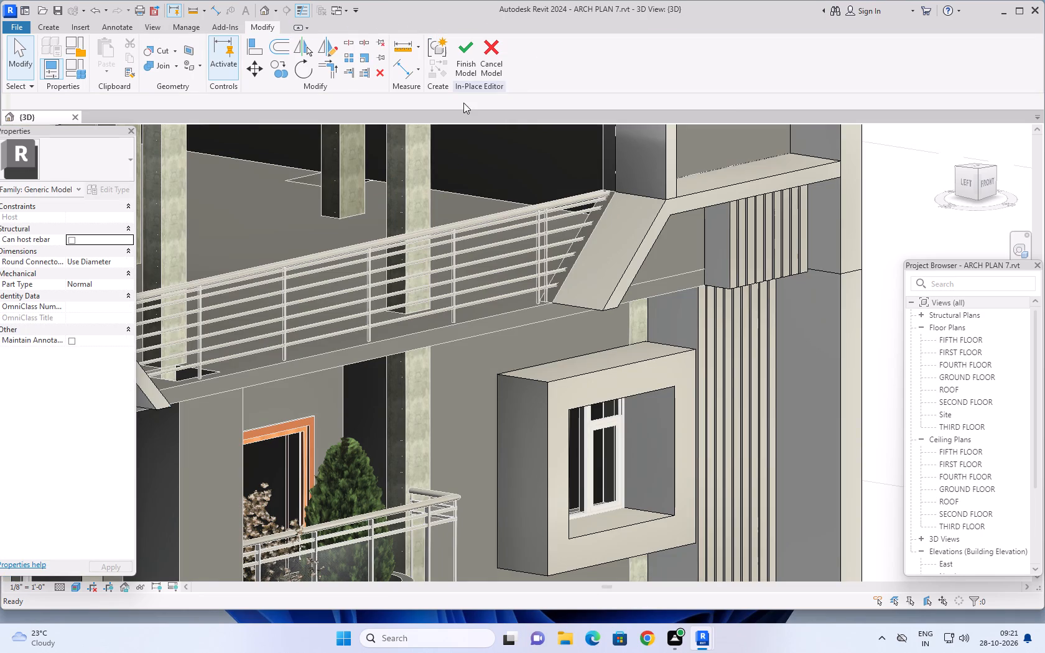
pyautogui.click(256, 44)
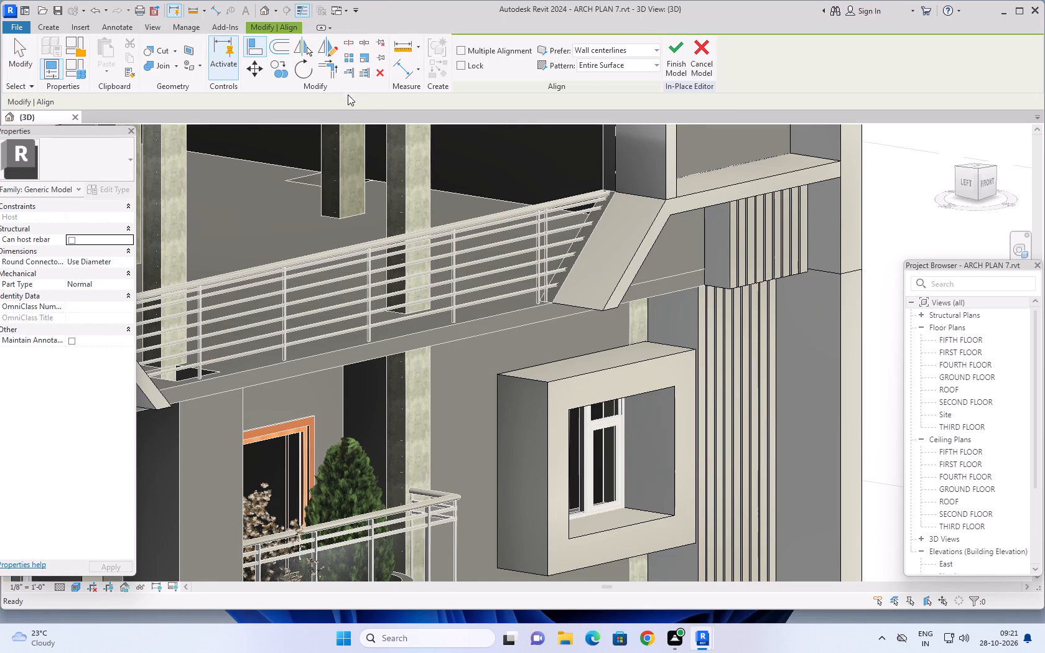
pyautogui.click(759, 236)
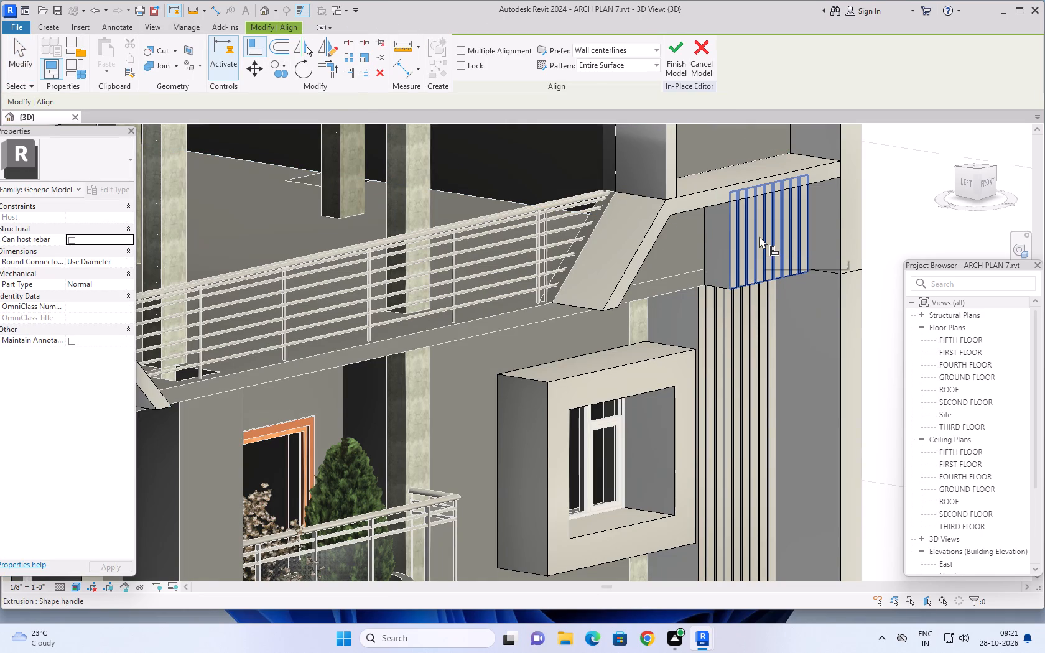
pyautogui.click(756, 341)
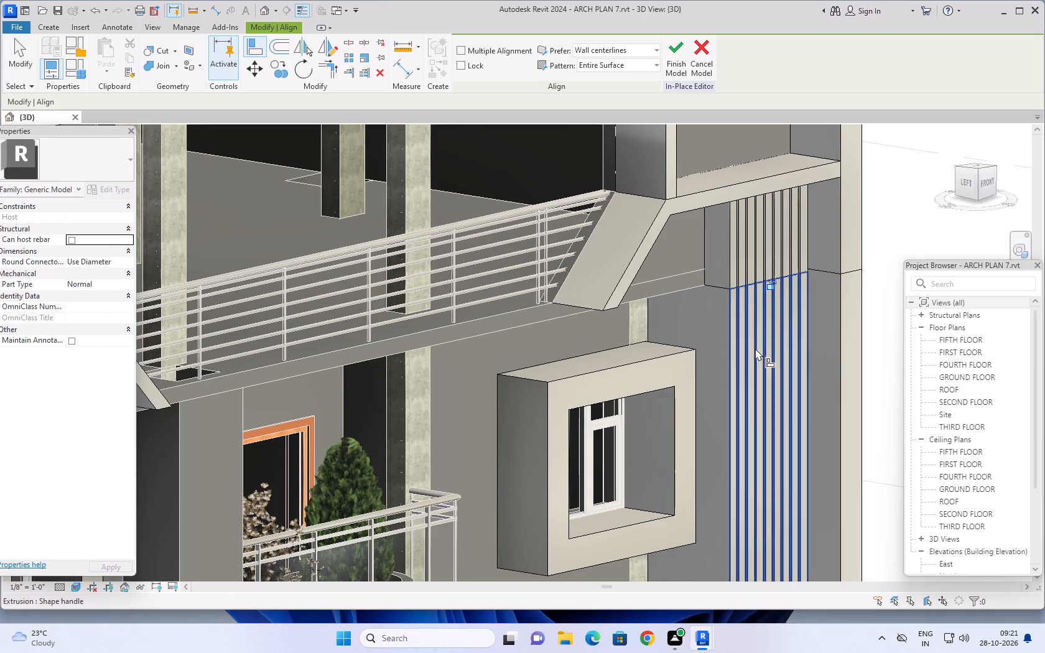
pyautogui.scroll(-2, 736, 353)
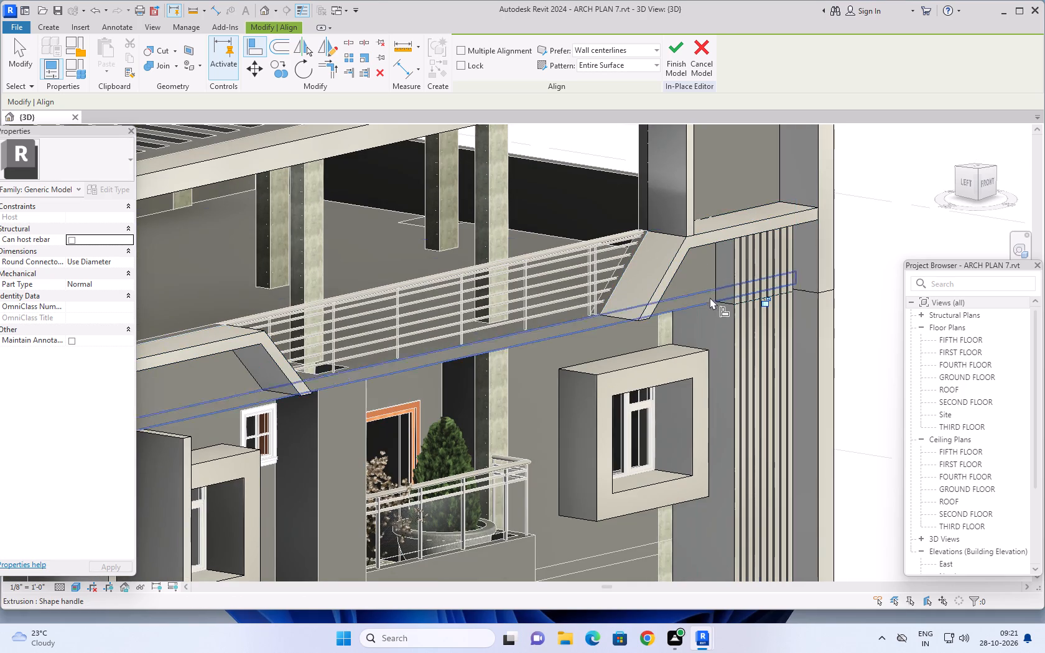
pyautogui.scroll(-1, 712, 301)
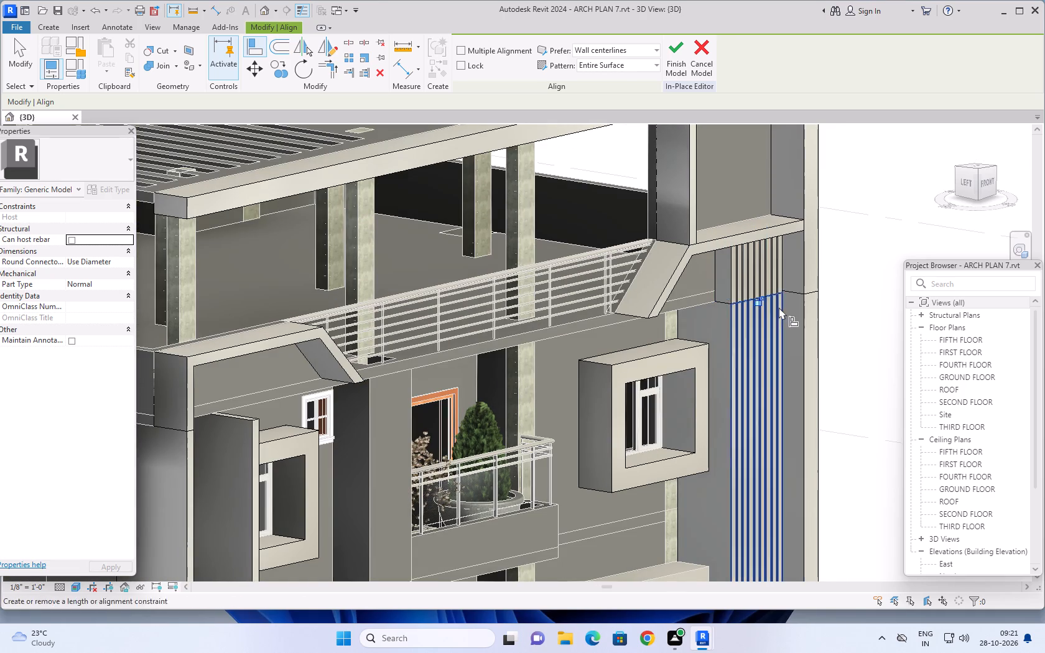
pyautogui.keyDown('shift'); pyautogui.moveTo(852, 335); pyautogui.dragTo(797, 362, button='middle'); pyautogui.keyUp('shift')
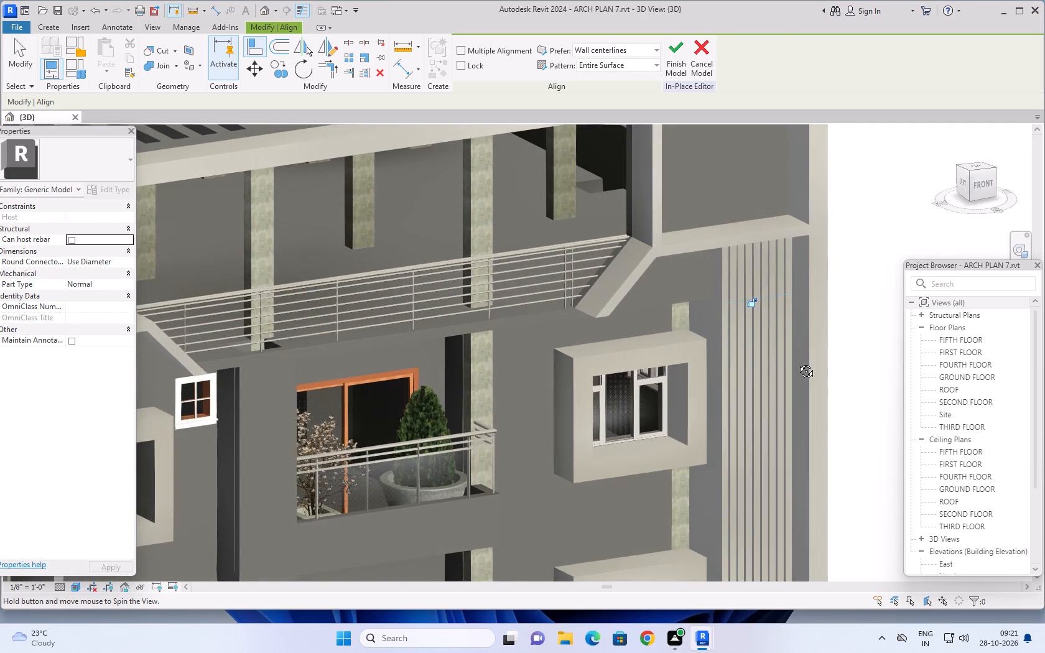
pyautogui.keyDown('shift'); pyautogui.moveTo(797, 362); pyautogui.dragTo(819, 356, button='middle'); pyautogui.keyUp('shift')
pyautogui.press('Escape')
pyautogui.press('Escape')
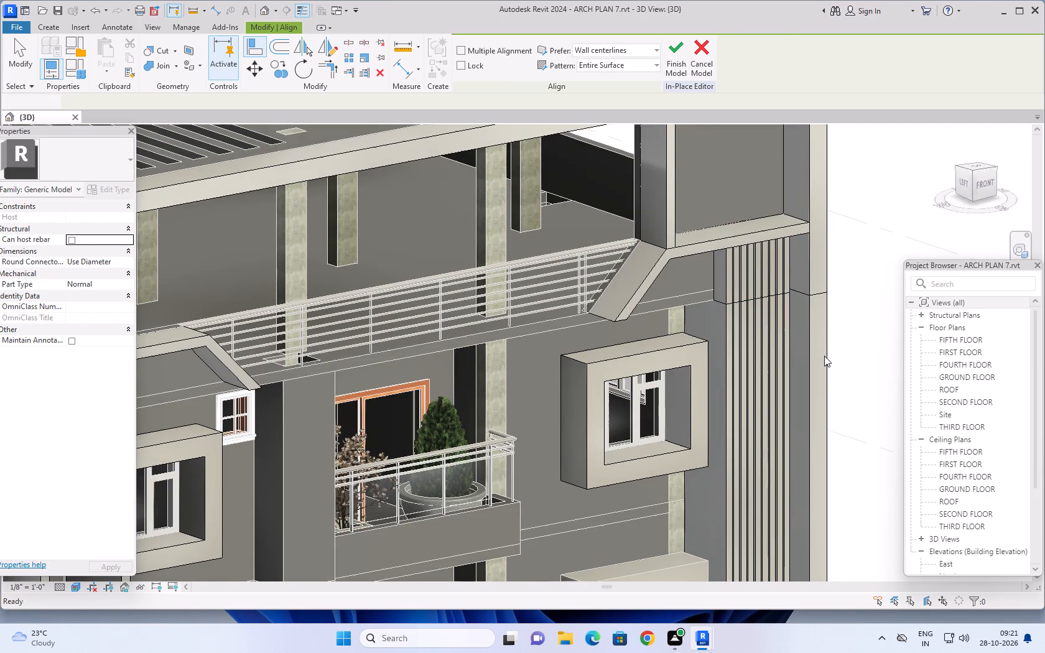
pyautogui.press('Escape')
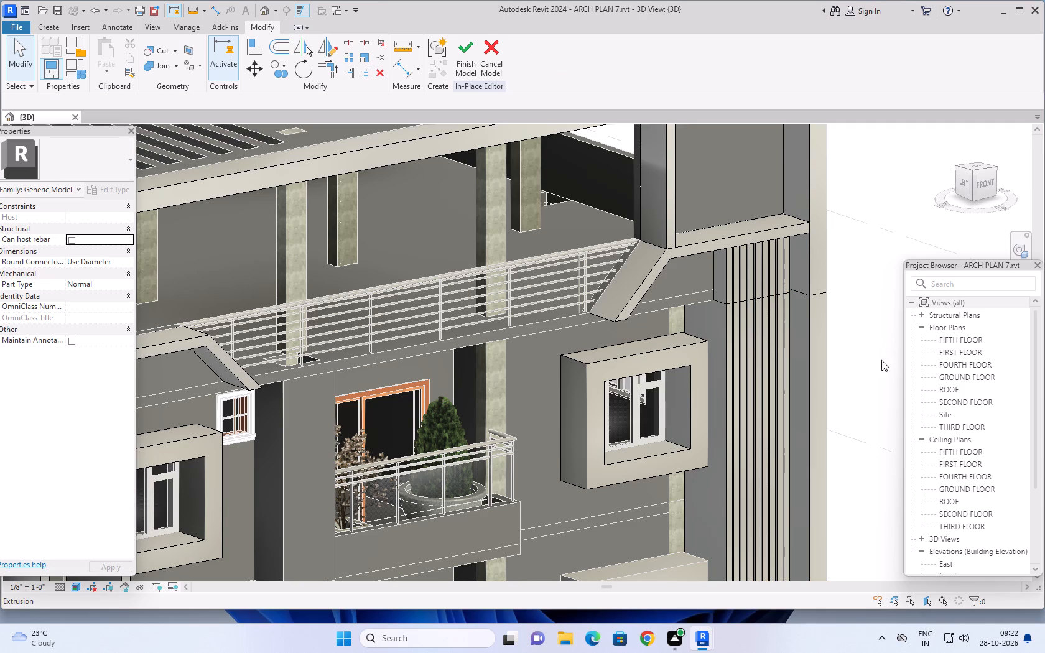
# Examine the whole front facade from angled, frontal and low viewpoints, checking the vertical strips along their full height.
pyautogui.scroll(-2, 863, 362)
pyautogui.moveTo(864, 381); pyautogui.dragTo(851, 356, button='middle')
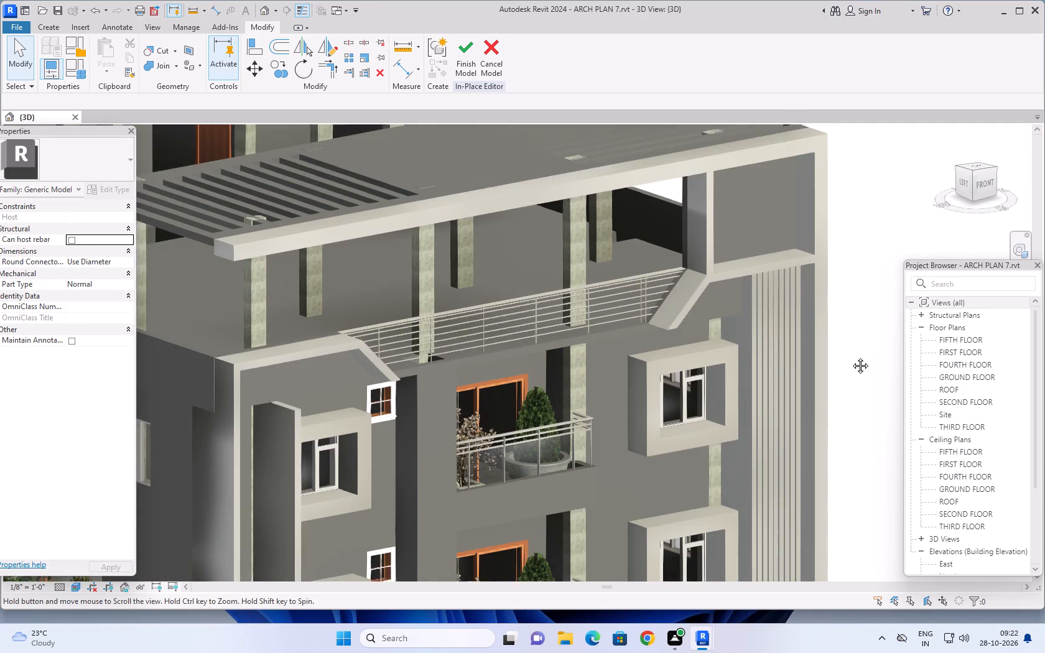
pyautogui.moveTo(851, 356); pyautogui.dragTo(851, 336, button='middle')
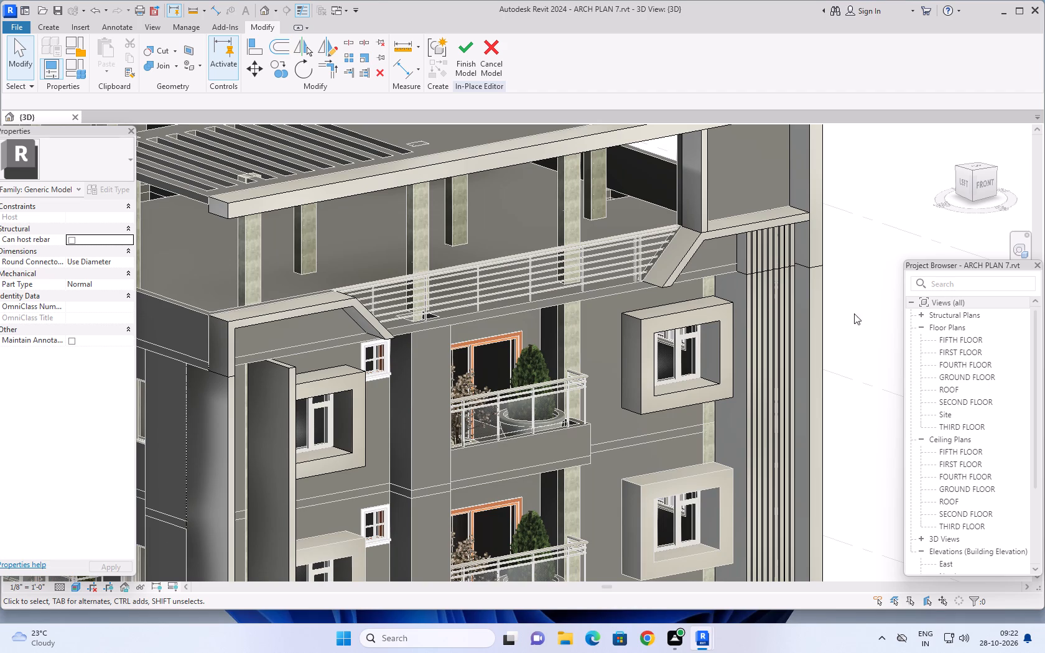
pyautogui.keyDown('shift'); pyautogui.moveTo(857, 346); pyautogui.dragTo(807, 386, button='middle'); pyautogui.keyUp('shift')
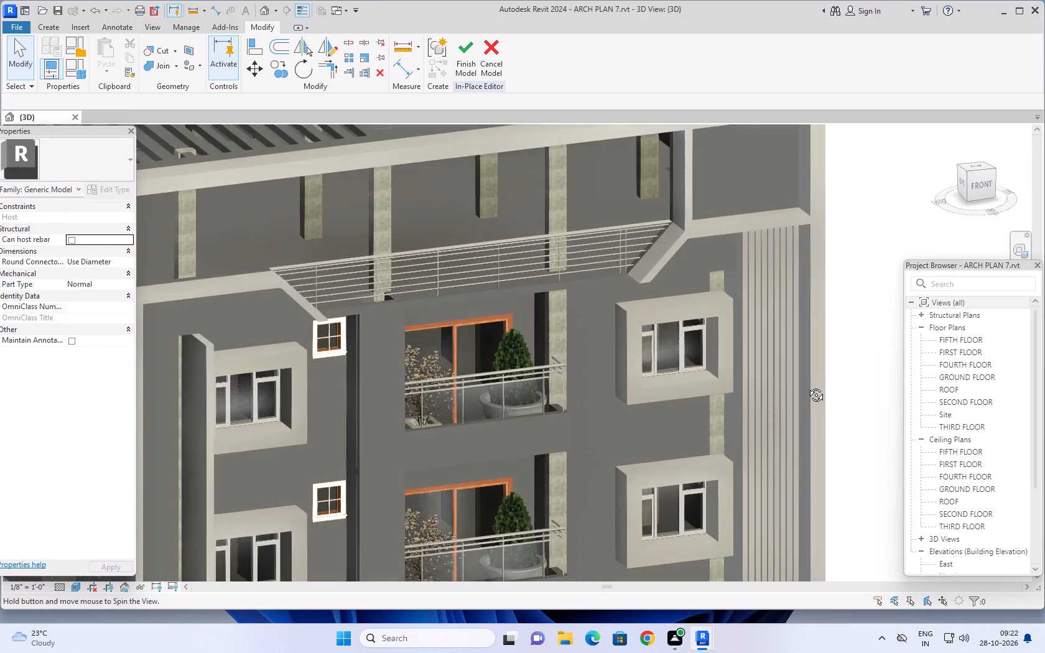
pyautogui.keyDown('shift'); pyautogui.moveTo(807, 386); pyautogui.dragTo(829, 417, button='middle'); pyautogui.keyUp('shift')
pyautogui.scroll(-1, 829, 421)
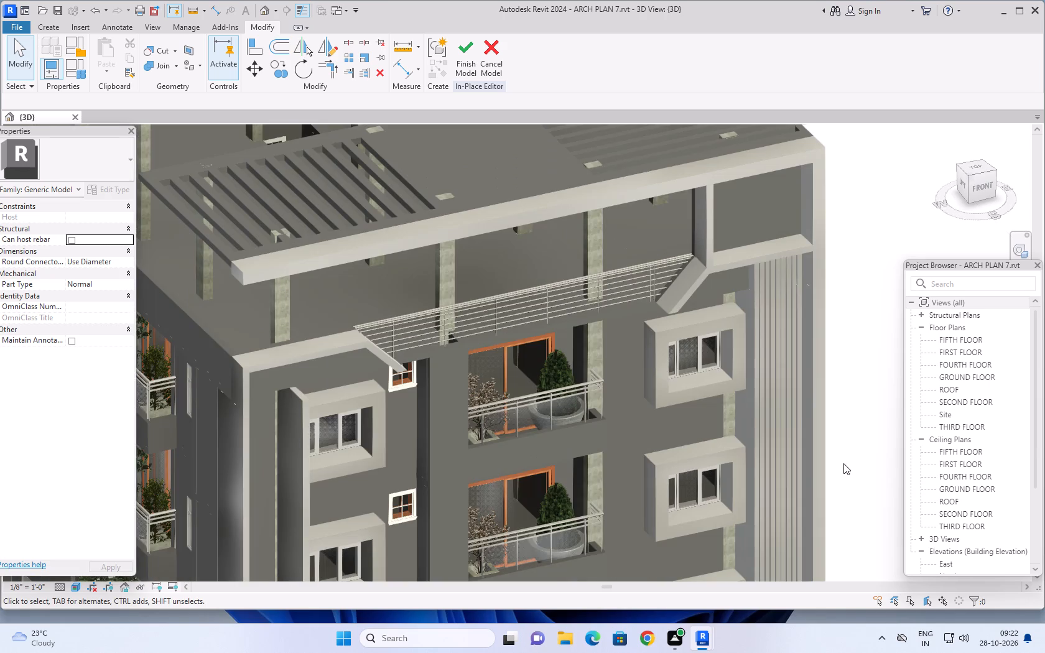
pyautogui.moveTo(843, 463); pyautogui.dragTo(844, 392, button='middle')
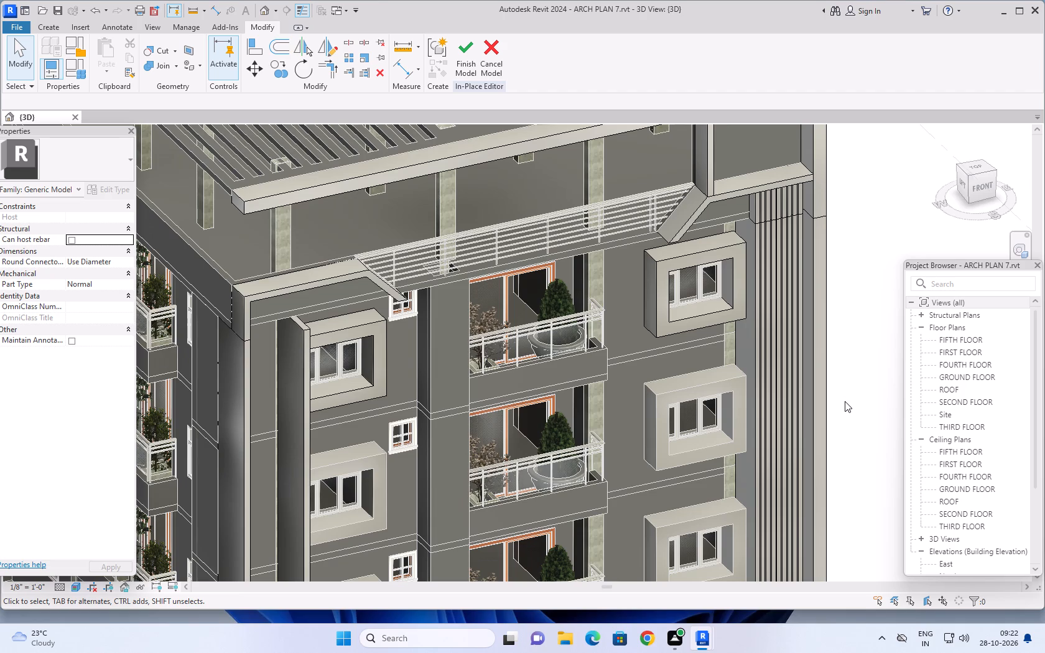
pyautogui.moveTo(870, 384); pyautogui.dragTo(827, 292, button='middle')
pyautogui.scroll(-1, 846, 356)
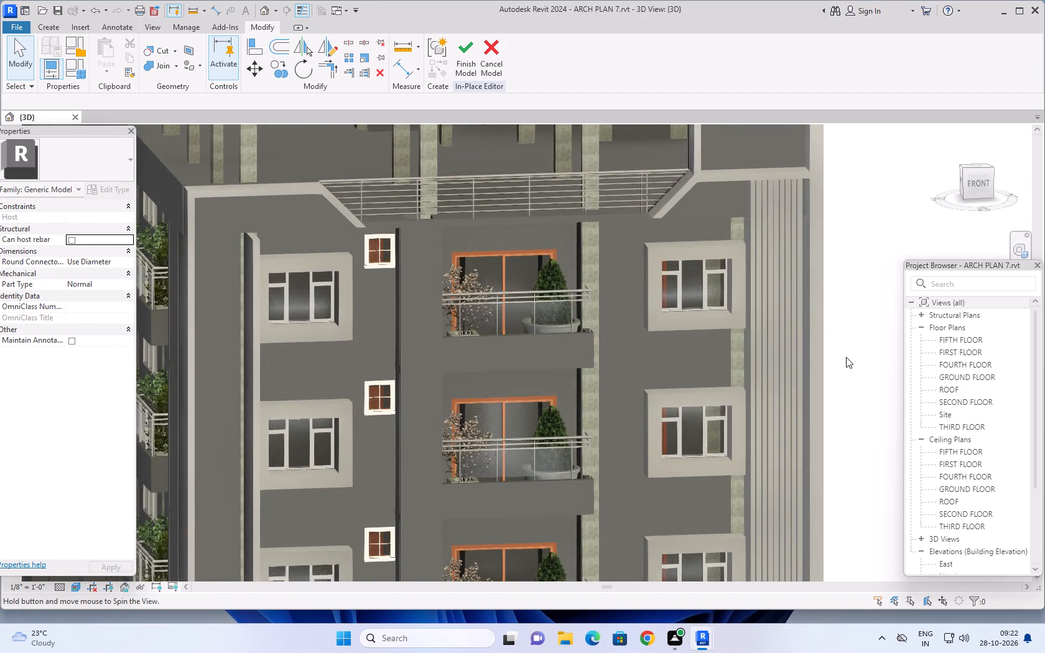
pyautogui.scroll(-2, 846, 357)
pyautogui.moveTo(852, 381); pyautogui.dragTo(827, 348, button='middle')
pyautogui.keyDown('shift'); pyautogui.scroll(-1, 848, 381); pyautogui.keyUp('shift')
pyautogui.scroll(-1, 845, 383)
pyautogui.moveTo(853, 402); pyautogui.dragTo(847, 340, button='middle')
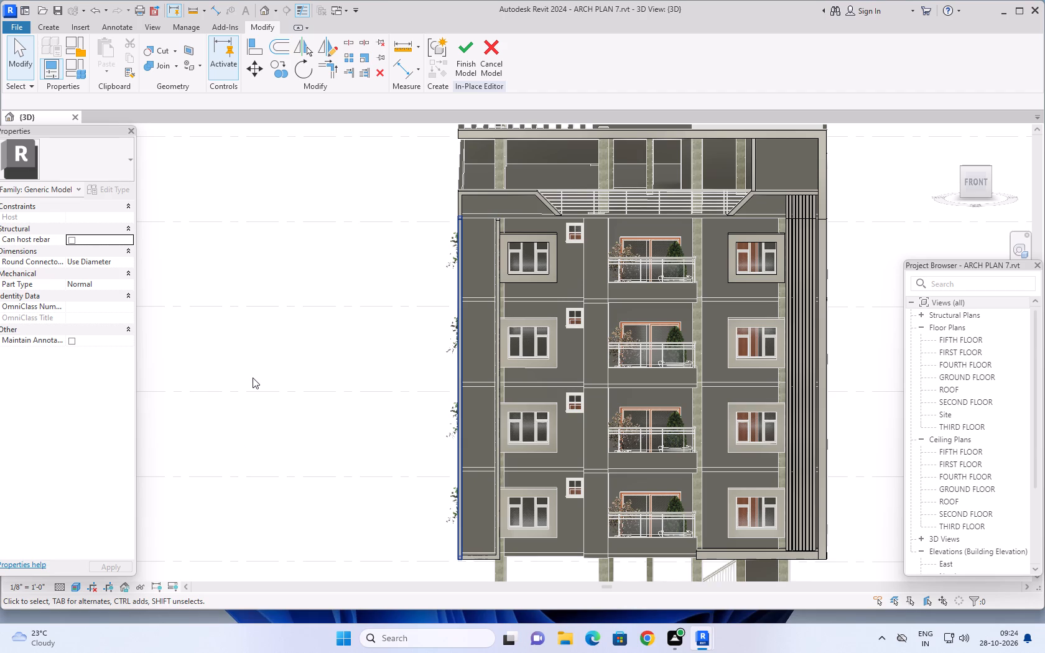
pyautogui.scroll(-1, 305, 348)
pyautogui.moveTo(305, 348); pyautogui.dragTo(290, 357, button='middle')
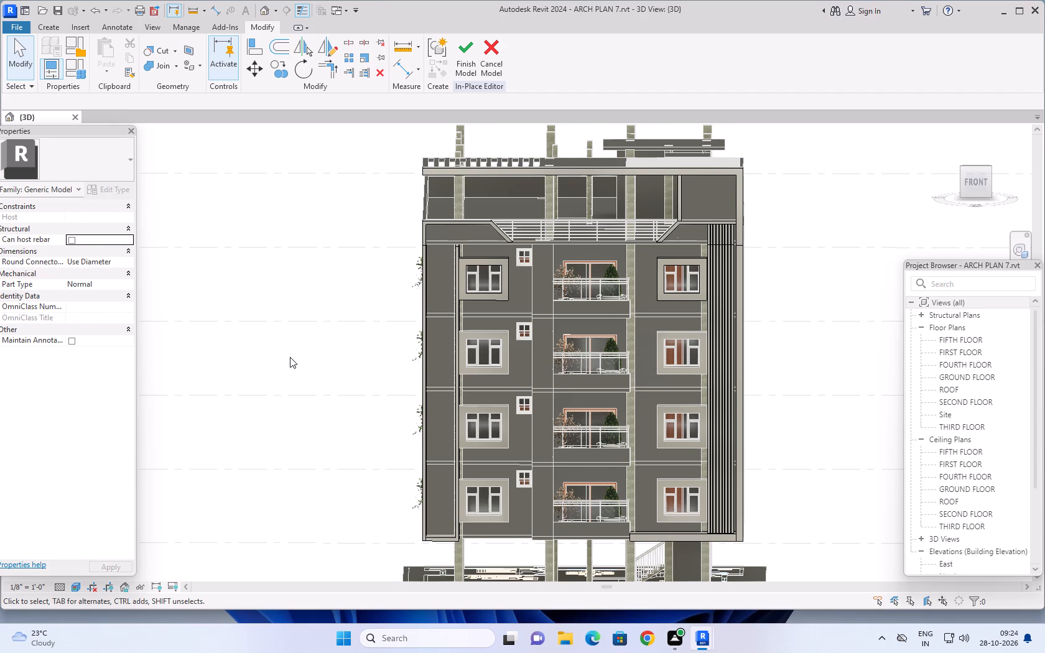
pyautogui.moveTo(295, 359); pyautogui.dragTo(284, 358, button='middle')
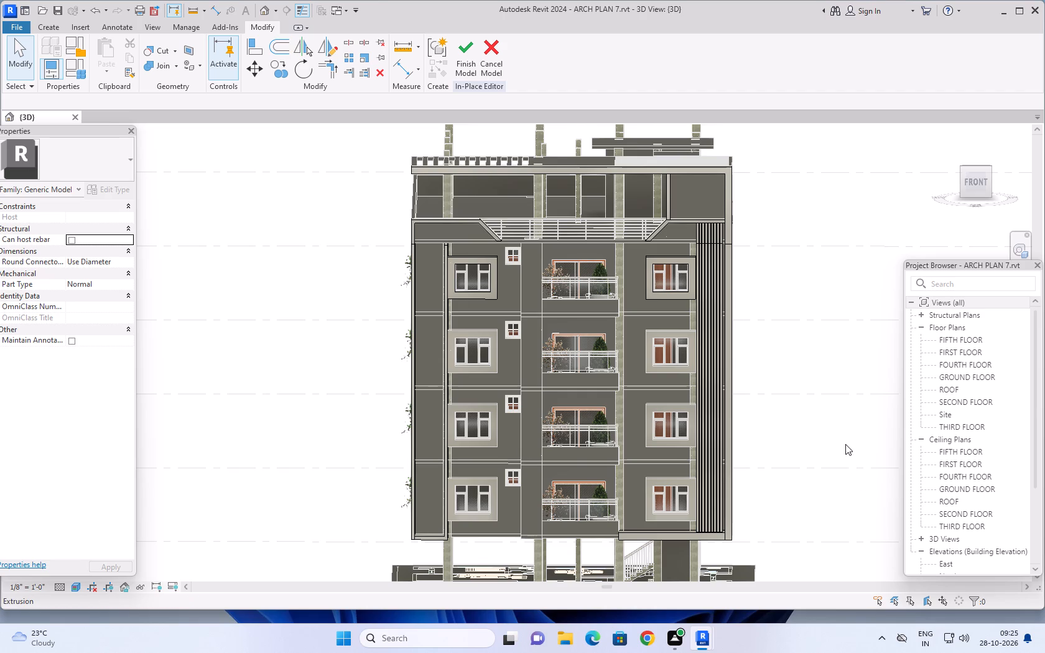
pyautogui.moveTo(825, 434); pyautogui.dragTo(831, 373, button='middle')
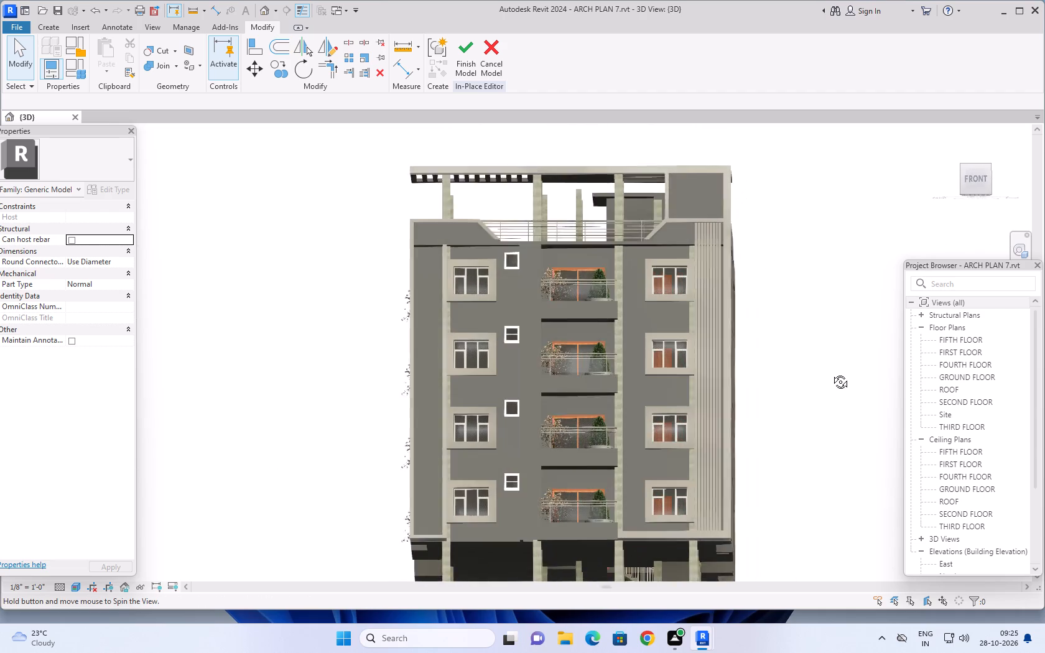
pyautogui.moveTo(831, 373); pyautogui.dragTo(838, 376, button='middle')
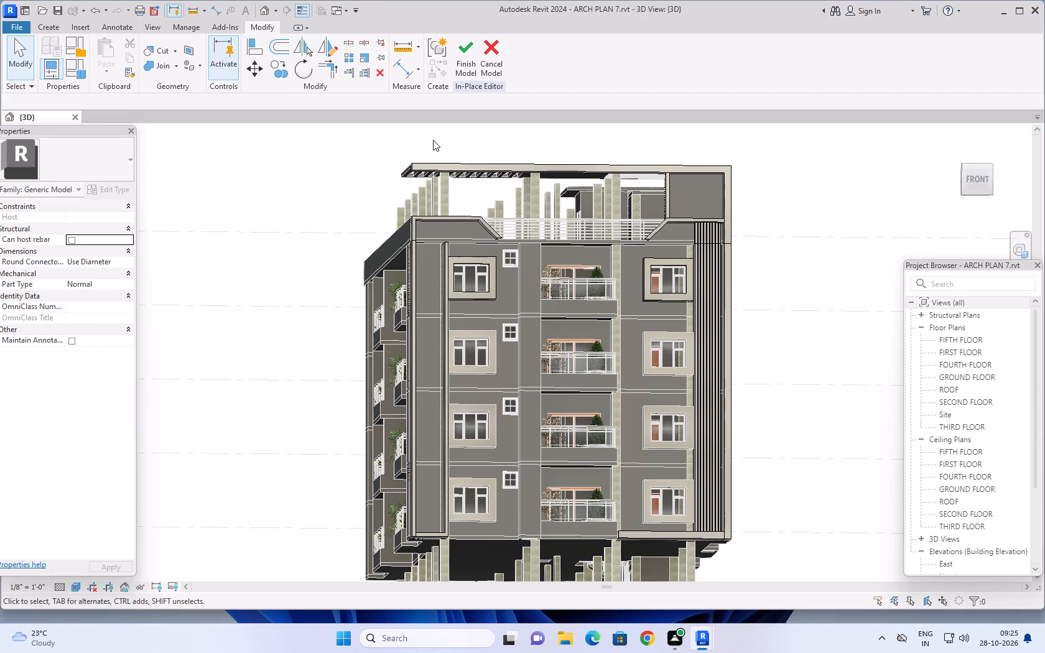
# Finish the in-place generic model edit.
pyautogui.click(468, 56)
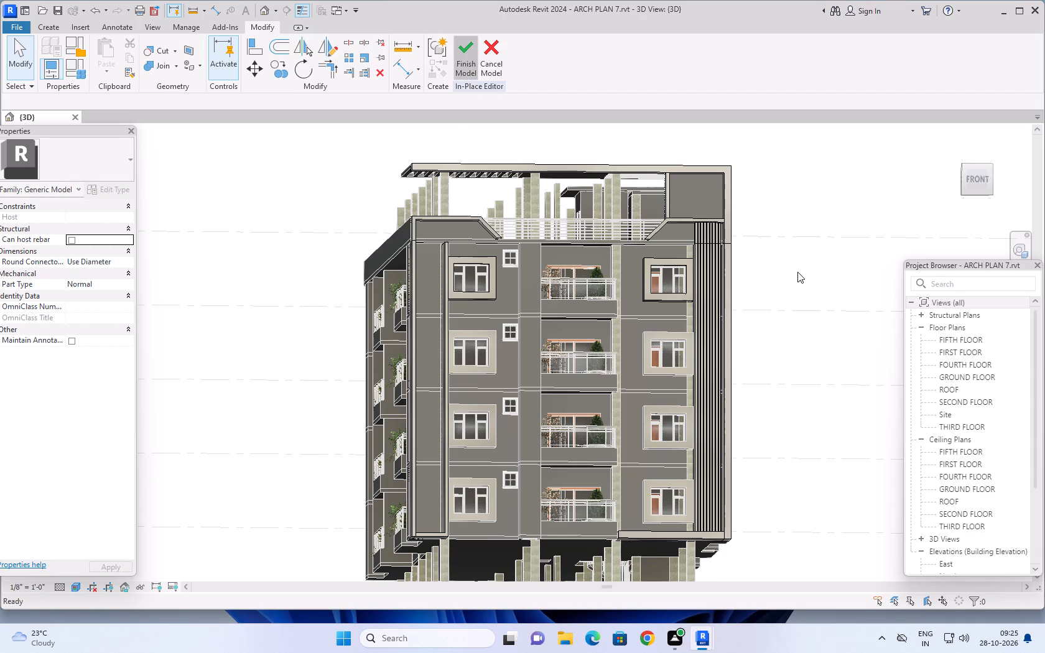
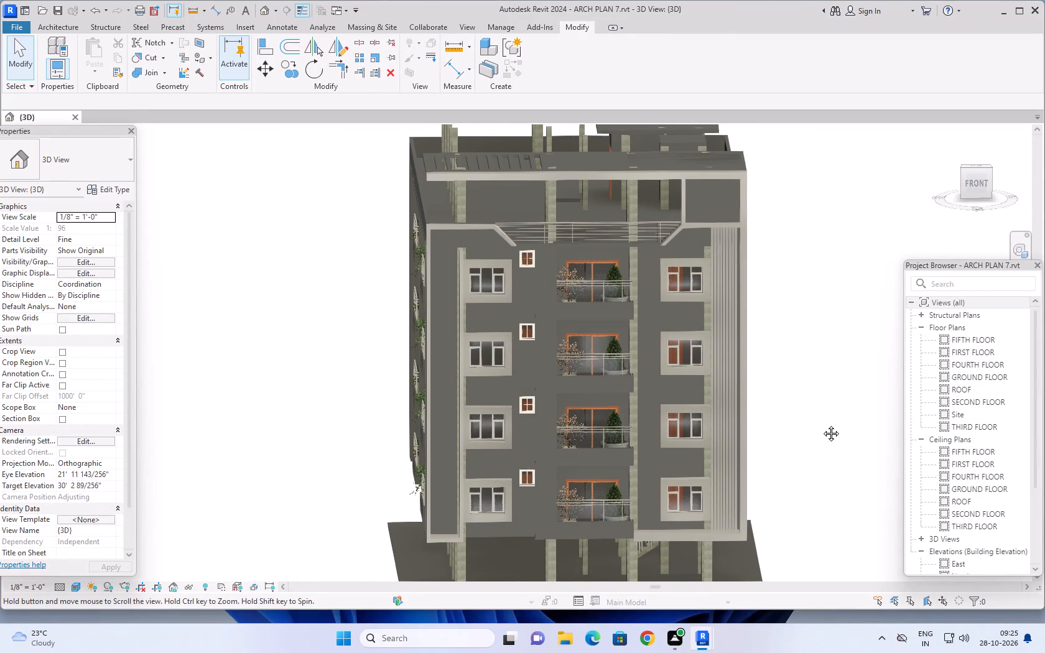
# Examine the apartment building's front and left facades in 3D, from the roof down to the ground-floor columns.
pyautogui.moveTo(828, 309); pyautogui.dragTo(724, 358, button='middle')
pyautogui.keyDown('shift'); pyautogui.moveTo(725, 358); pyautogui.dragTo(754, 336, button='middle'); pyautogui.keyUp('shift')
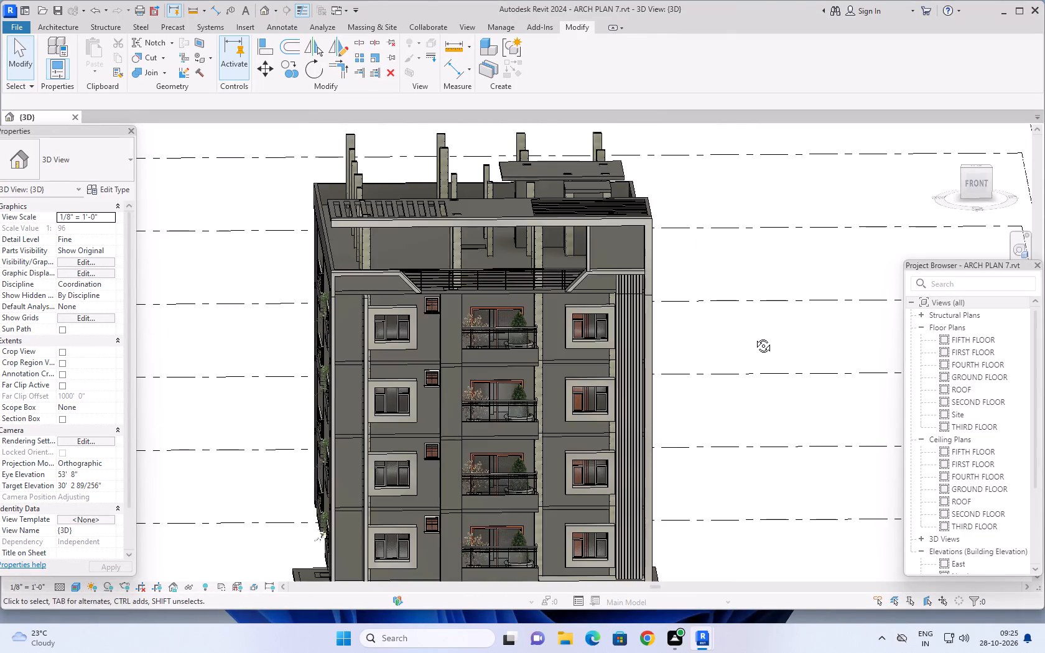
pyautogui.keyDown('shift'); pyautogui.moveTo(754, 336); pyautogui.dragTo(759, 336, button='middle'); pyautogui.keyUp('shift')
pyautogui.moveTo(758, 409); pyautogui.dragTo(763, 369, button='middle')
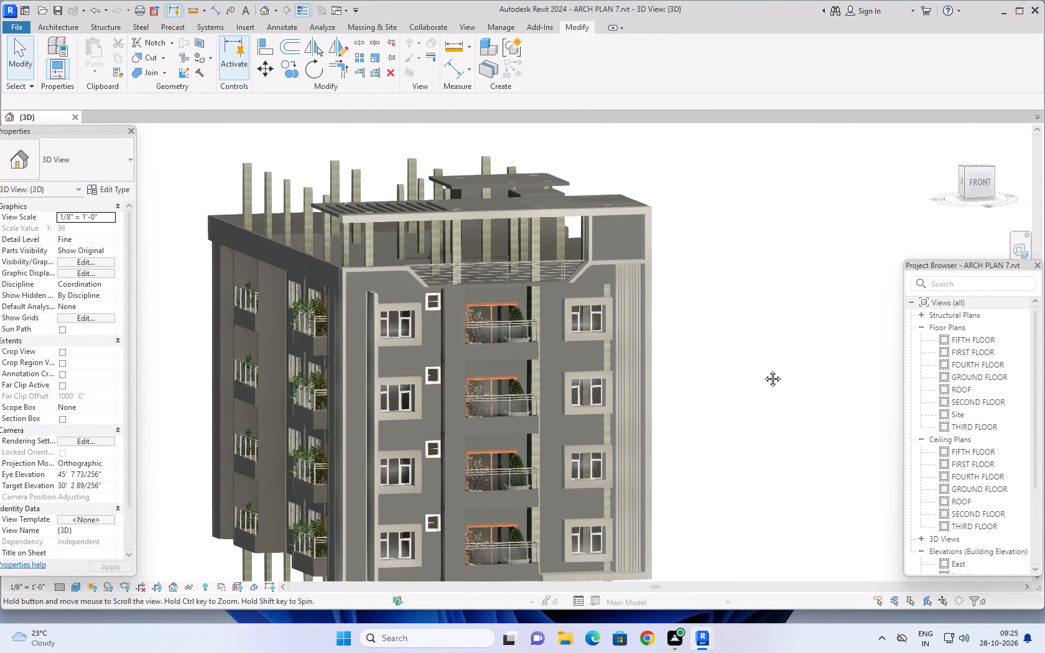
pyautogui.moveTo(763, 369); pyautogui.dragTo(766, 360, button='middle')
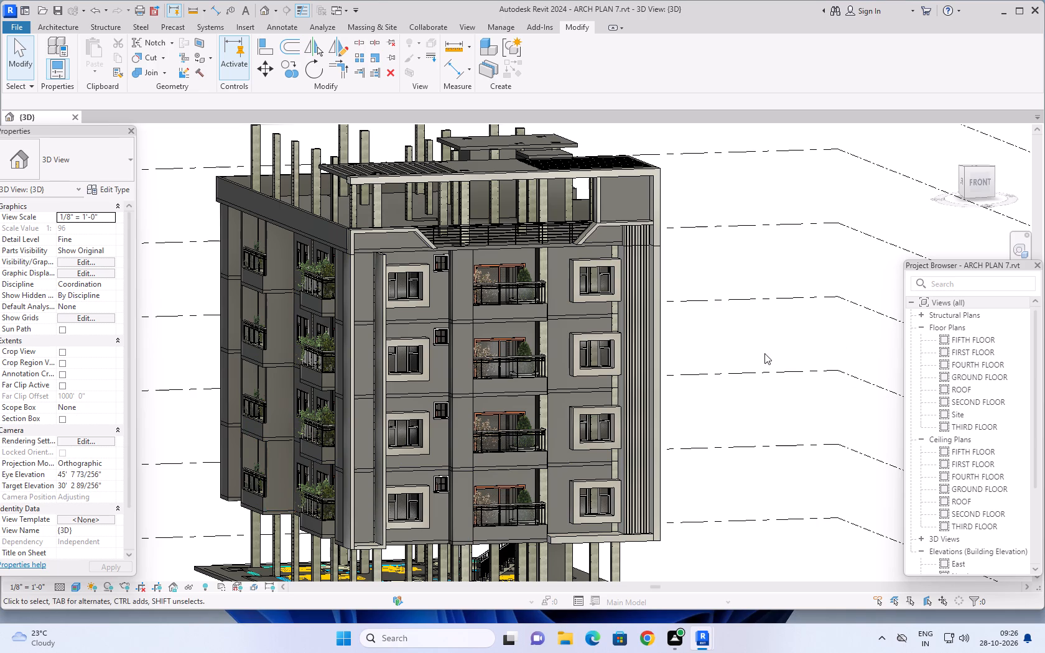
pyautogui.moveTo(746, 345); pyautogui.dragTo(794, 309, button='middle')
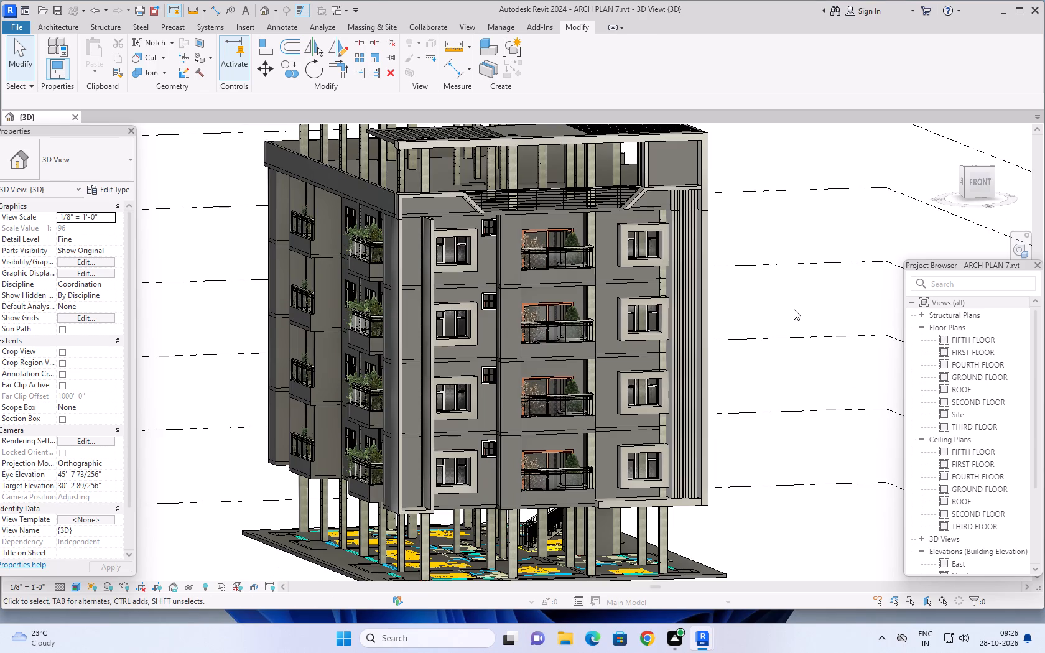
pyautogui.moveTo(792, 308); pyautogui.dragTo(803, 371, button='middle')
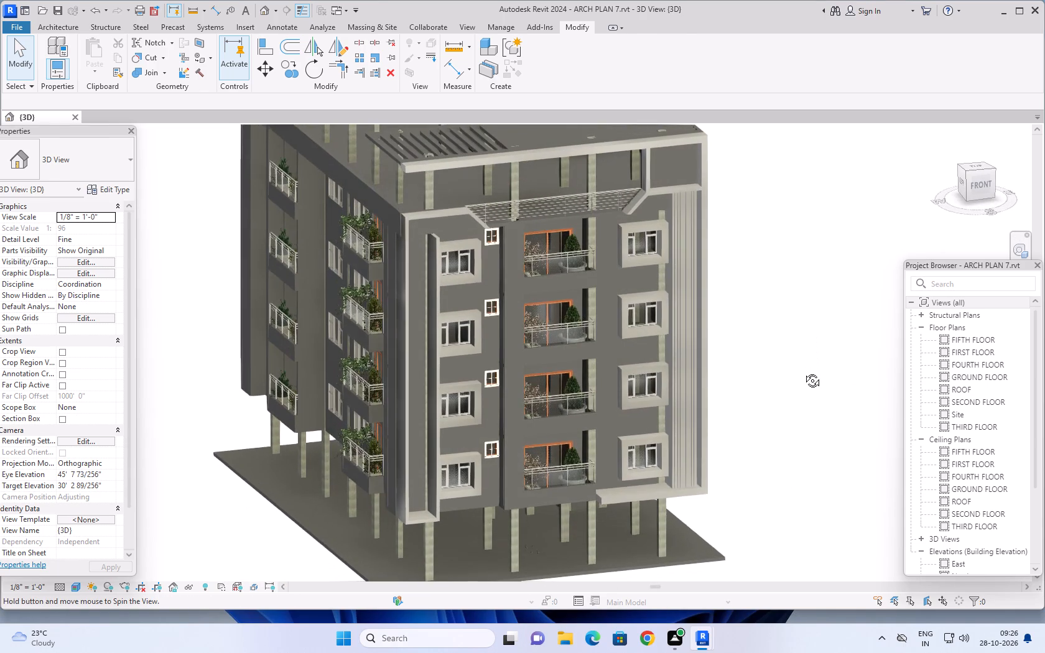
pyautogui.moveTo(803, 371); pyautogui.dragTo(809, 366, button='middle')
pyautogui.scroll(1, 757, 446)
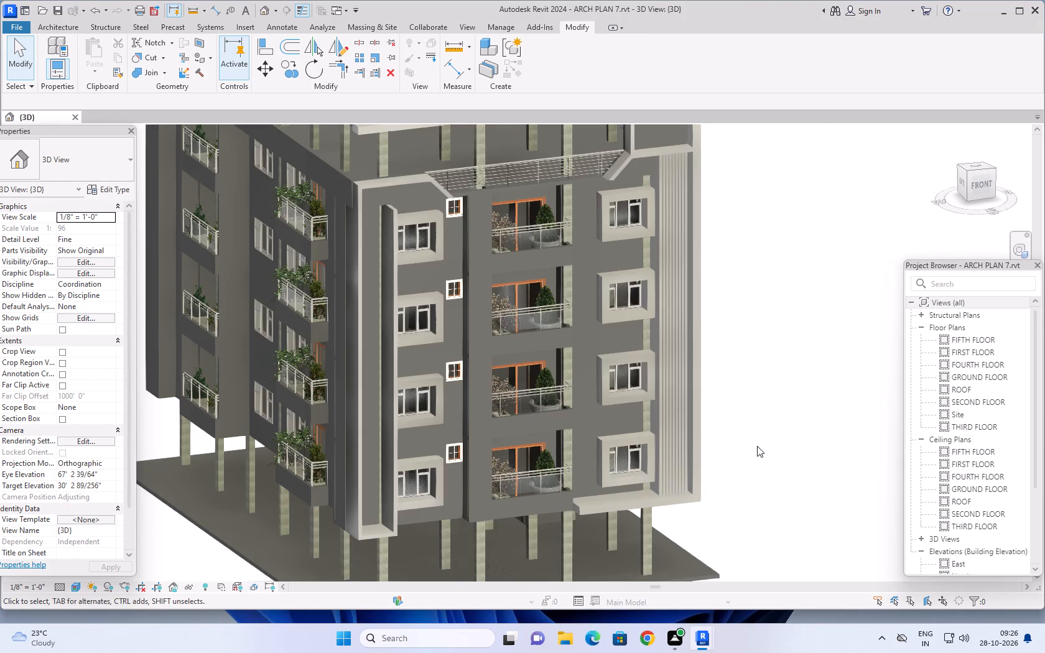
pyautogui.moveTo(760, 407); pyautogui.dragTo(787, 422, button='middle')
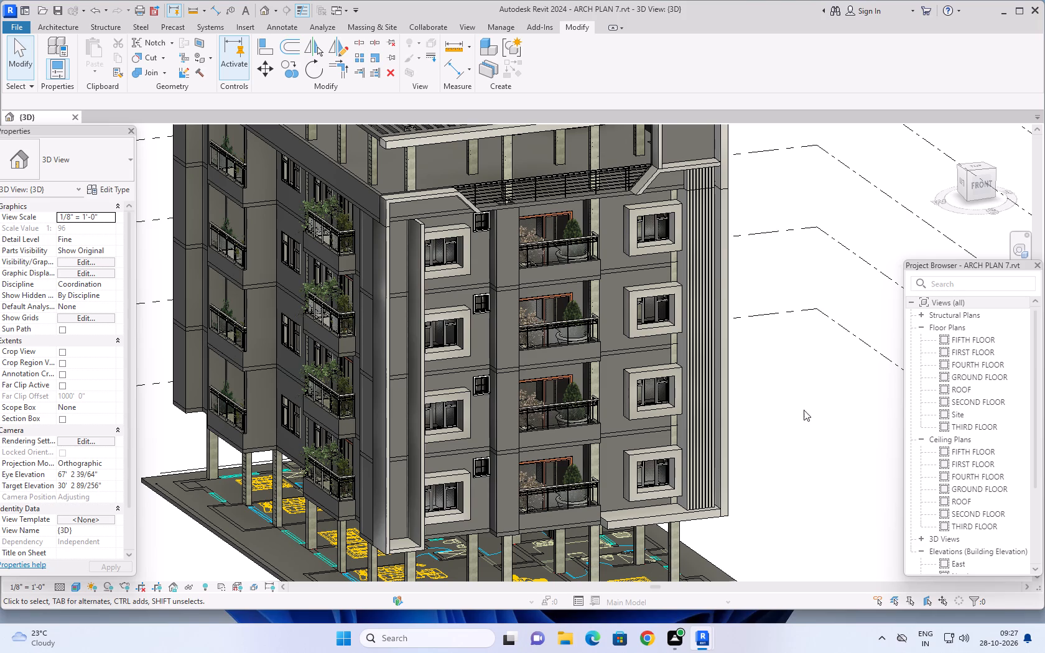
pyautogui.keyDown('shift'); pyautogui.moveTo(806, 411); pyautogui.dragTo(814, 402, button='middle'); pyautogui.keyUp('shift')
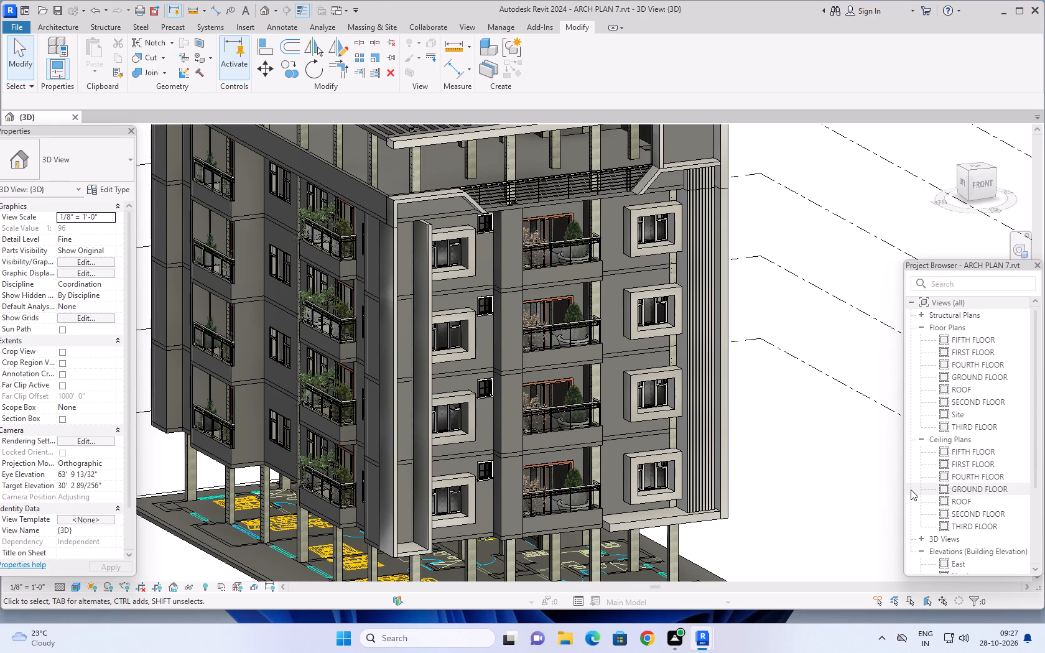
pyautogui.scroll(-1, 829, 465)
pyautogui.moveTo(828, 455); pyautogui.dragTo(817, 453, button='middle')
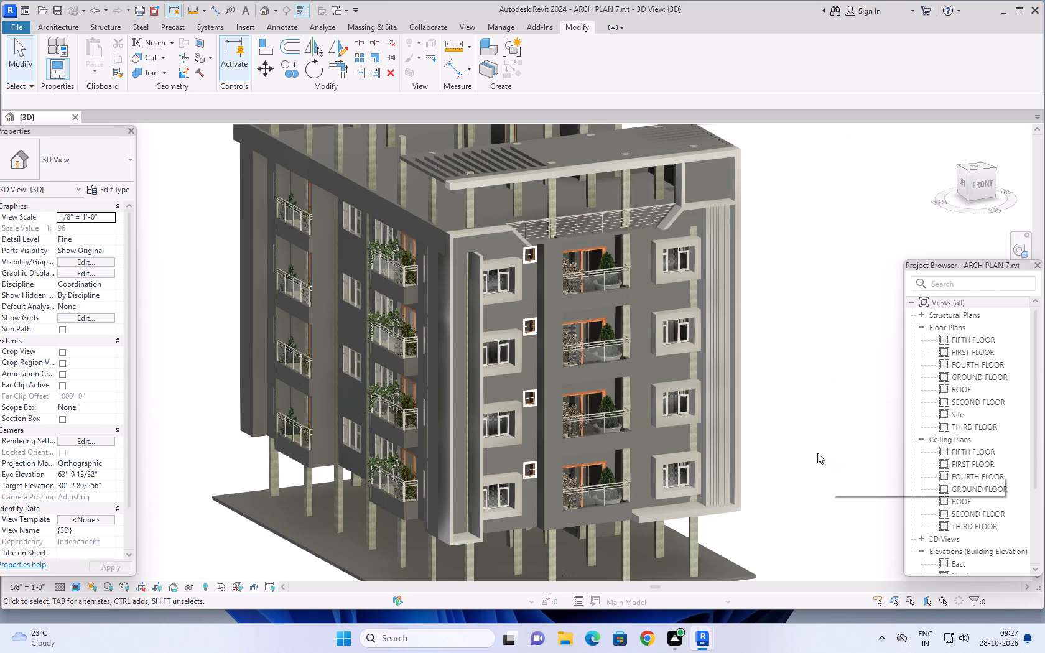
pyautogui.moveTo(817, 453); pyautogui.dragTo(771, 447, button='middle')
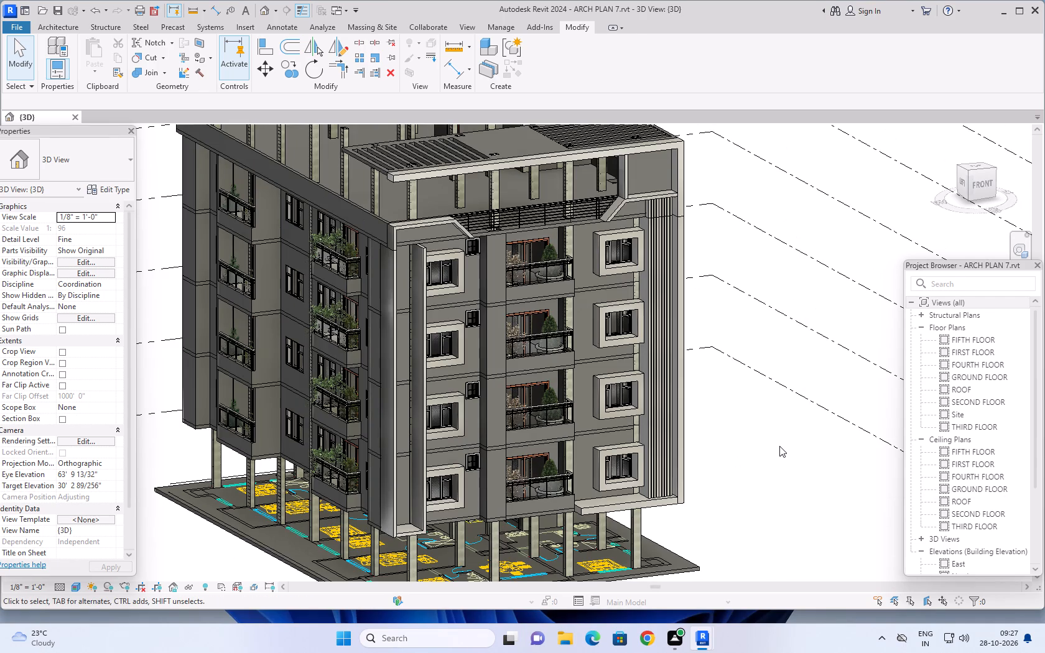
pyautogui.moveTo(779, 446); pyautogui.dragTo(751, 467, button='middle')
pyautogui.keyDown('shift'); pyautogui.moveTo(751, 468); pyautogui.dragTo(760, 450, button='middle'); pyautogui.keyUp('shift')
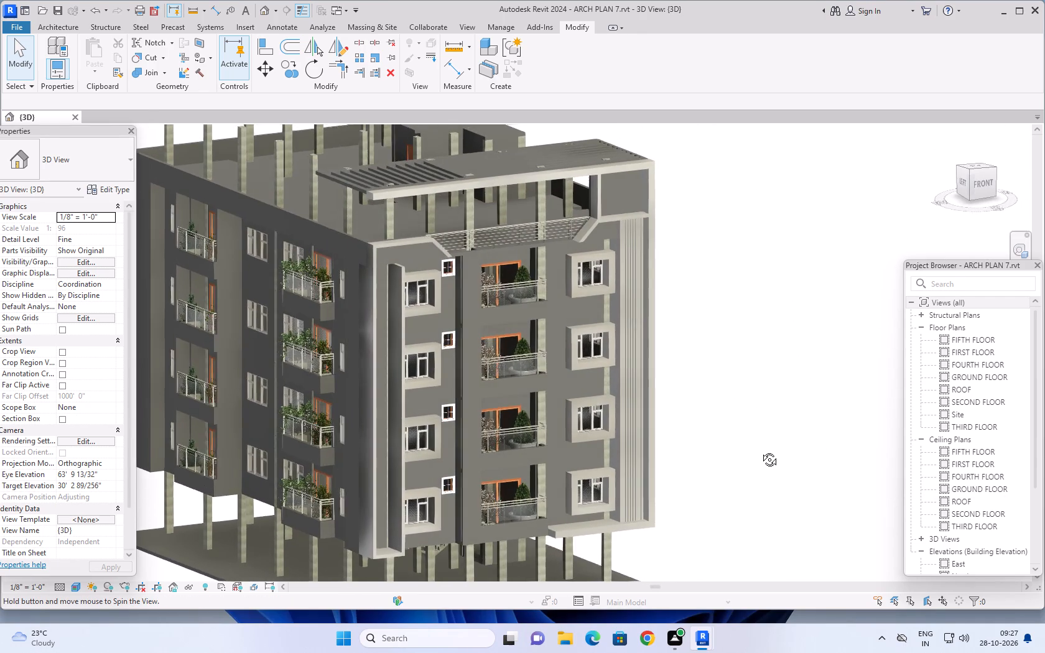
pyautogui.keyDown('shift'); pyautogui.moveTo(760, 450); pyautogui.dragTo(755, 424, button='middle'); pyautogui.keyUp('shift')
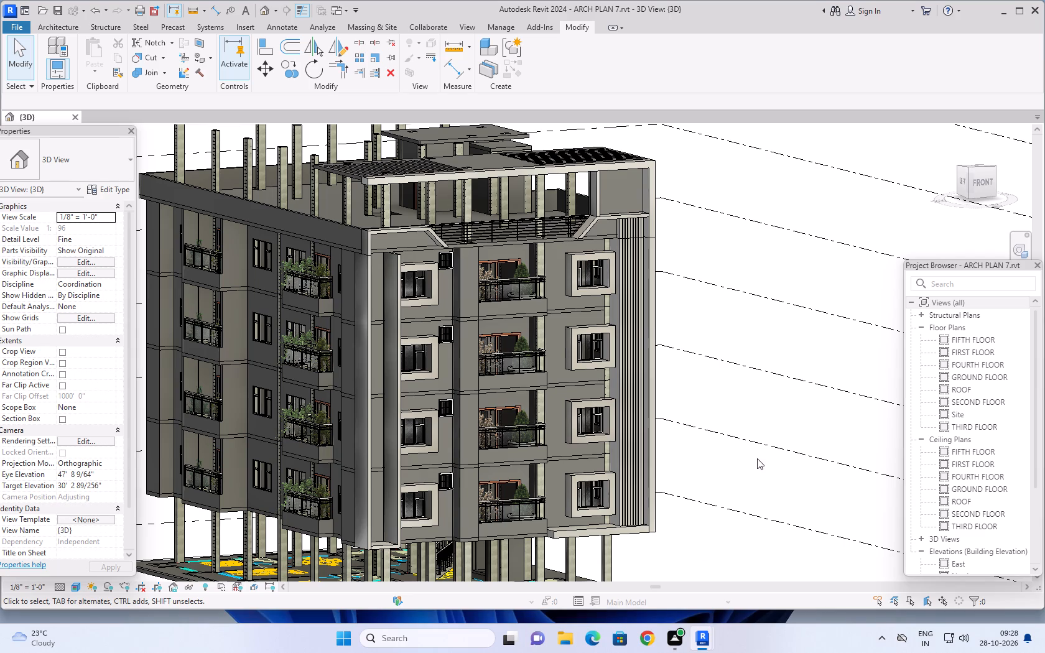
pyautogui.moveTo(767, 468); pyautogui.dragTo(754, 459, button='middle')
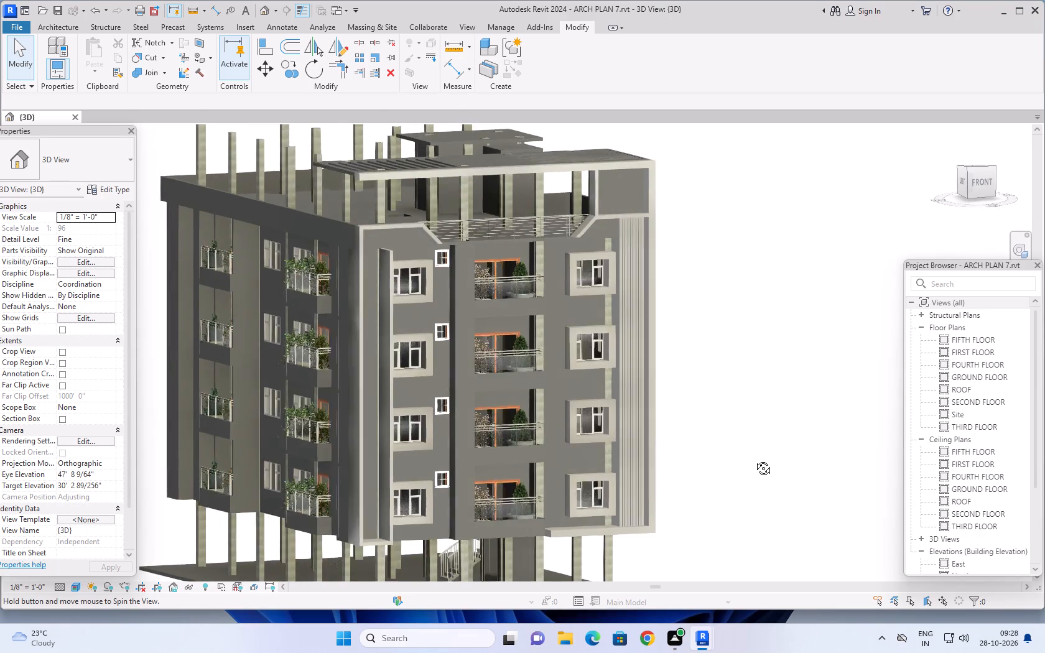
pyautogui.moveTo(754, 459); pyautogui.dragTo(810, 485, button='middle')
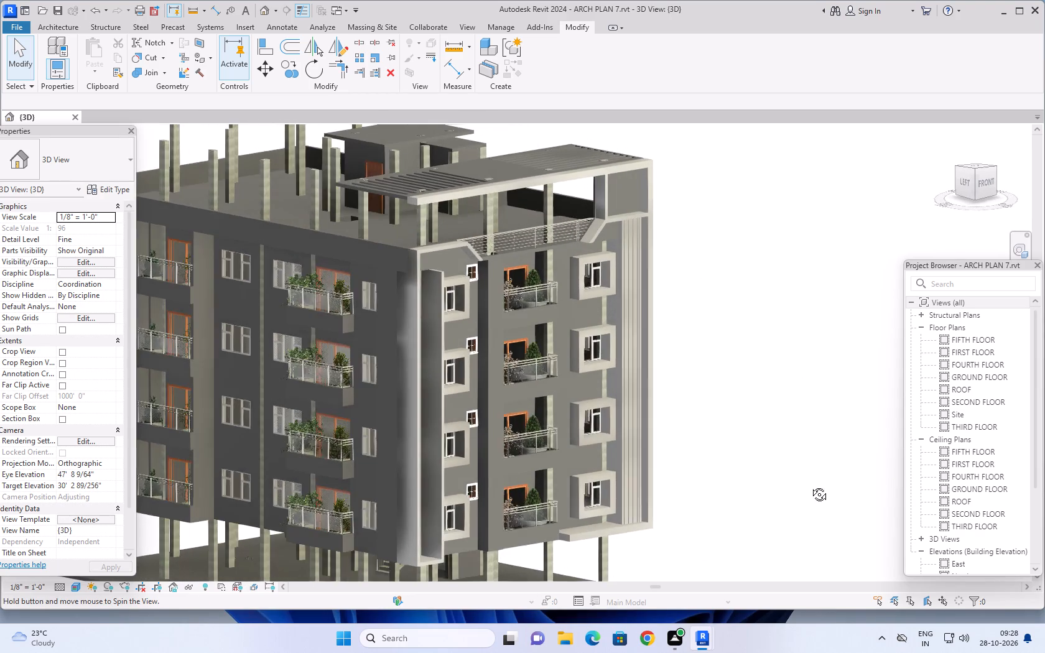
pyautogui.moveTo(810, 485); pyautogui.dragTo(843, 460, button='middle')
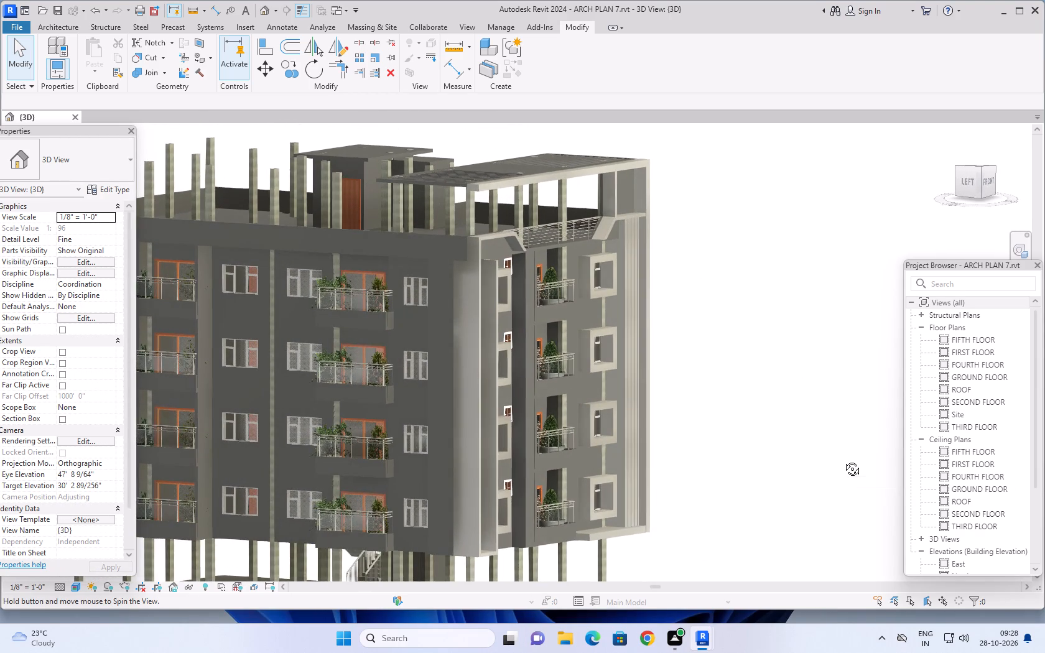
pyautogui.moveTo(843, 460); pyautogui.dragTo(755, 512, button='middle')
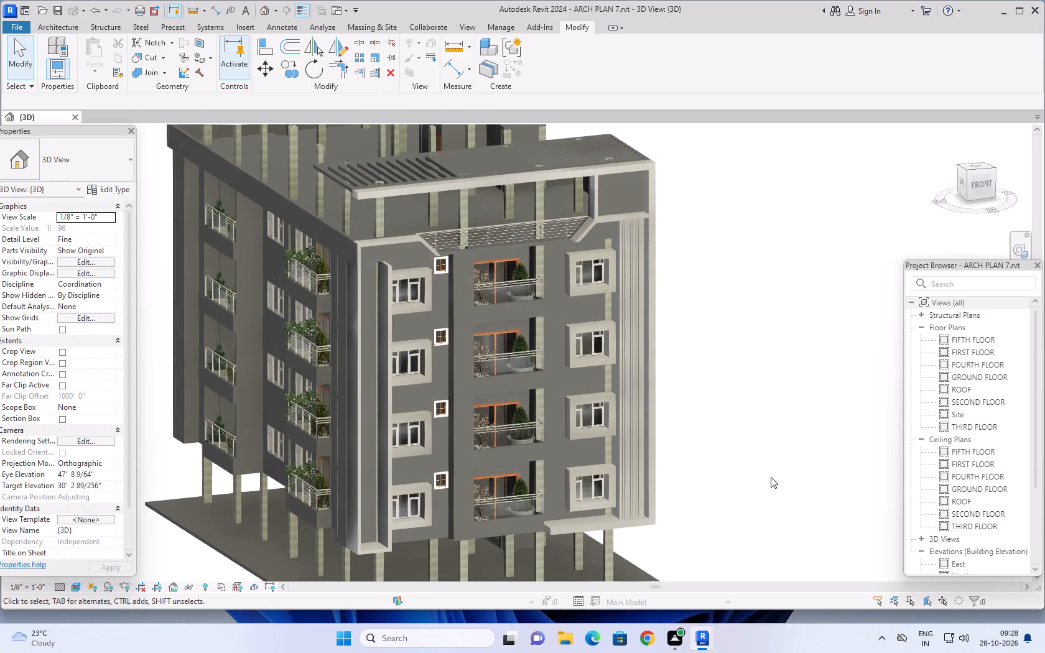
pyautogui.press('Escape')
pyautogui.press('Escape')
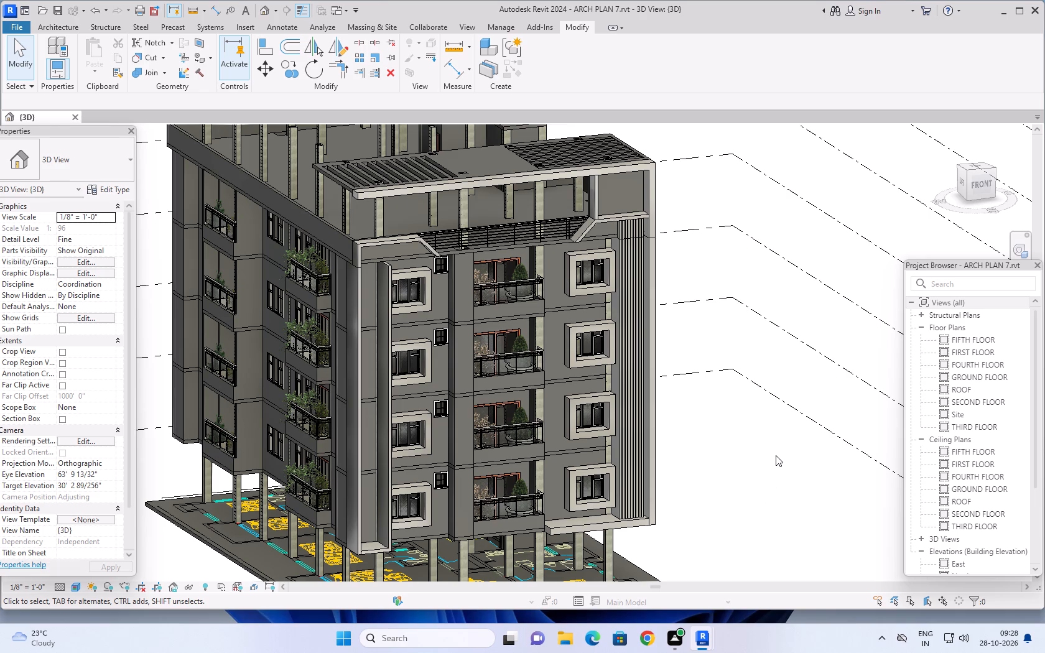
pyautogui.keyDown('shift'); pyautogui.moveTo(771, 439); pyautogui.dragTo(762, 440, button='middle'); pyautogui.keyUp('shift')
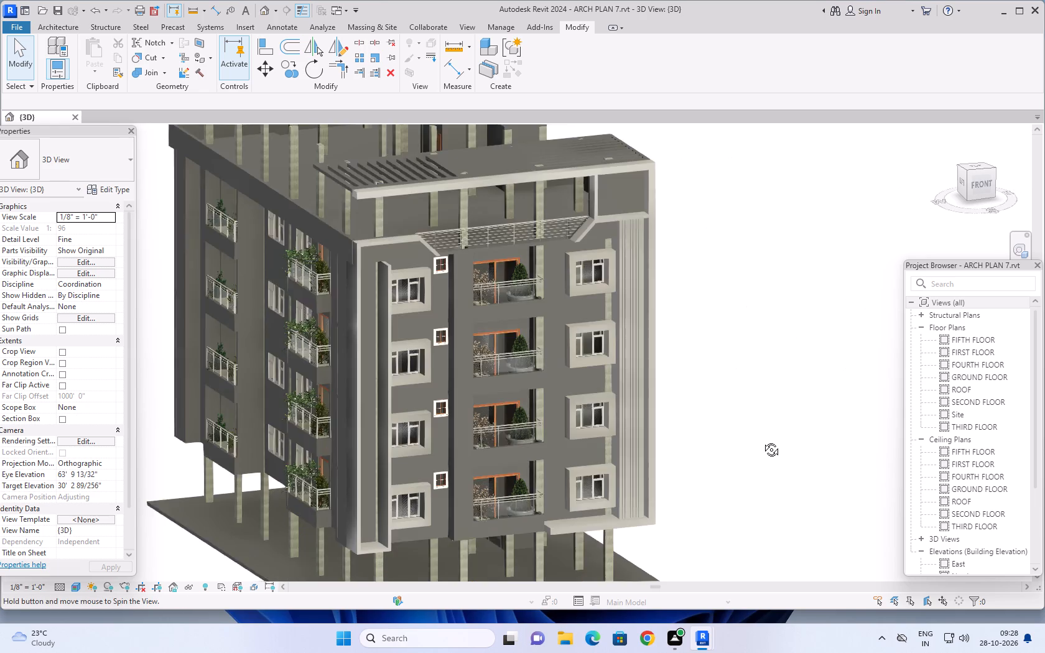
pyautogui.keyDown('shift'); pyautogui.moveTo(762, 440); pyautogui.dragTo(756, 442, button='middle'); pyautogui.keyUp('shift')
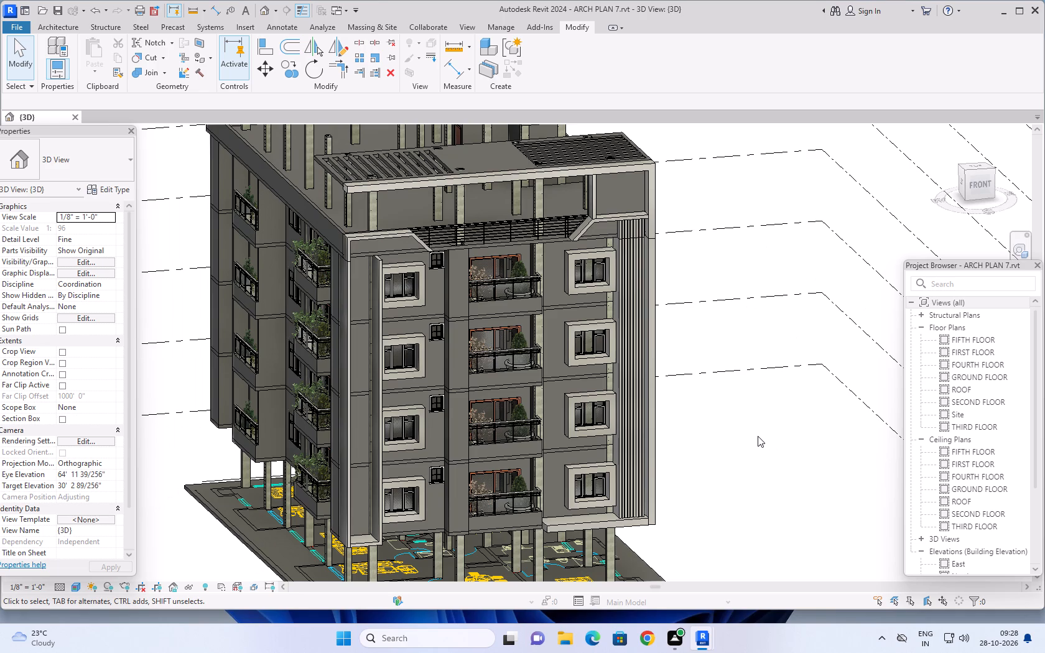
pyautogui.moveTo(768, 501); pyautogui.dragTo(764, 483, button='middle')
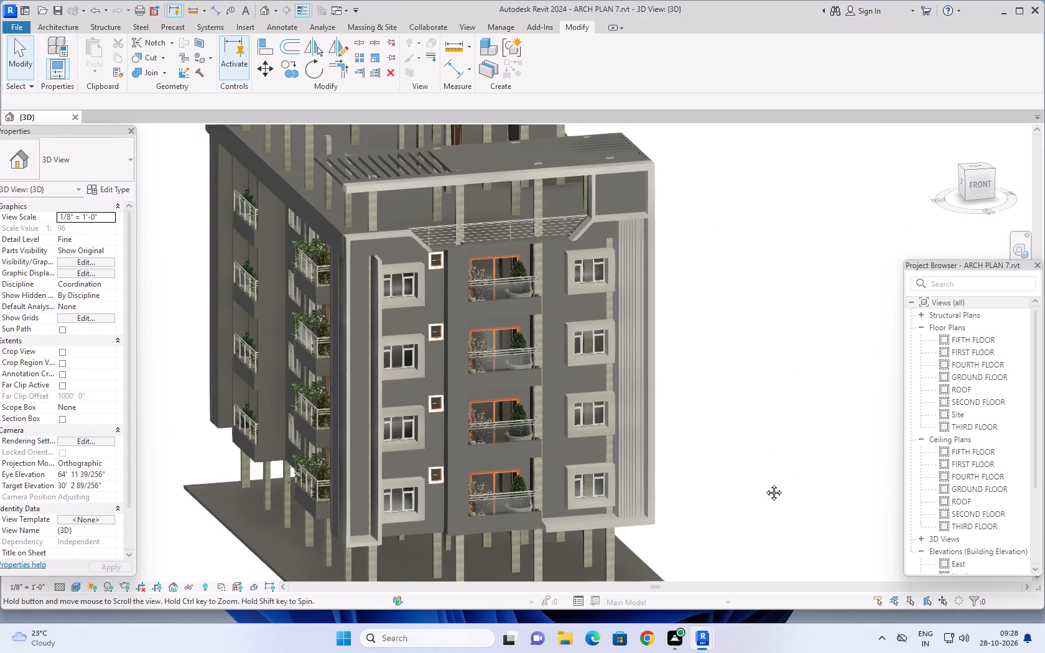
pyautogui.moveTo(764, 483); pyautogui.dragTo(764, 427, button='middle')
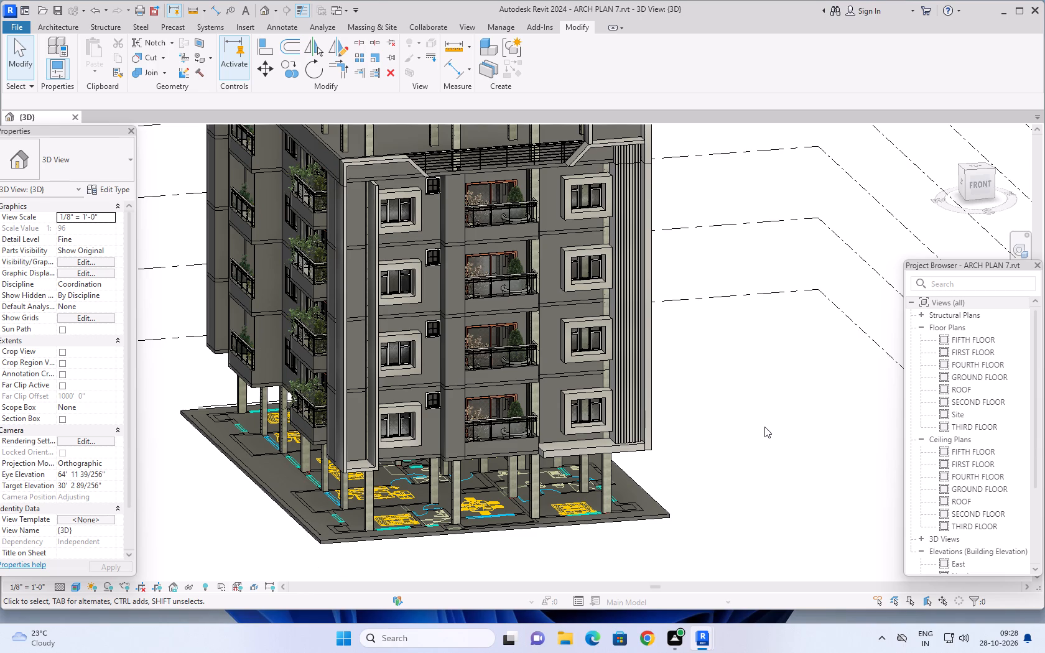
pyautogui.keyDown('shift'); pyautogui.moveTo(768, 374); pyautogui.dragTo(753, 396, button='middle'); pyautogui.keyUp('shift')
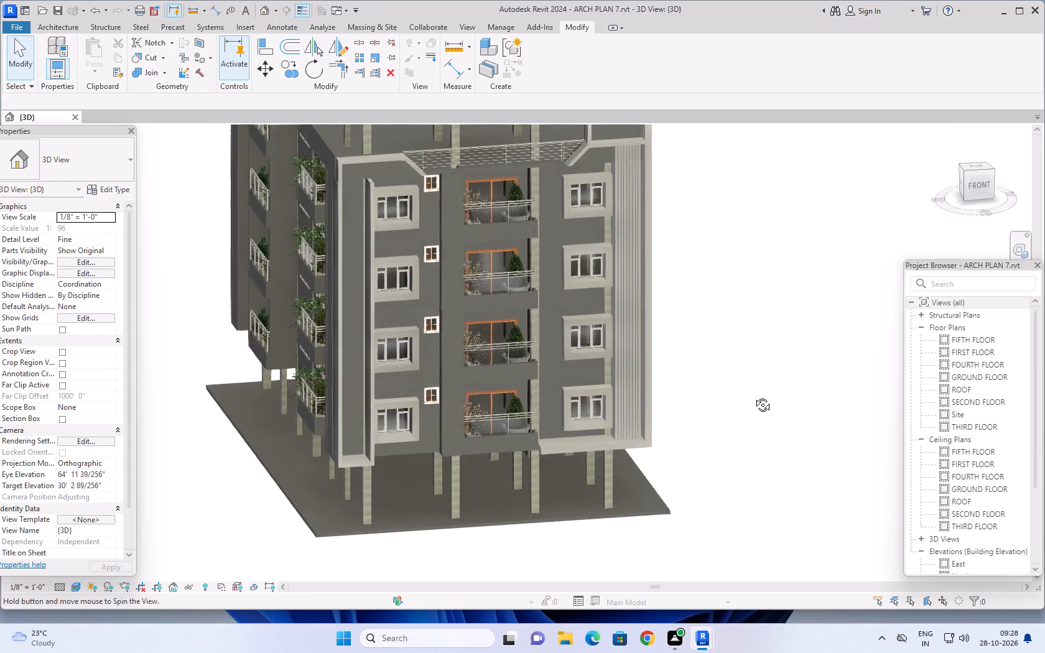
pyautogui.keyDown('shift'); pyautogui.moveTo(753, 396); pyautogui.dragTo(753, 397, button='middle'); pyautogui.keyUp('shift')
# Inspect the upper front facade closely, including the roof frame, terrace railing and top-floor windows, ending in a straight front view.
pyautogui.scroll(3, 753, 320)
pyautogui.moveTo(763, 305); pyautogui.dragTo(766, 470, button='middle')
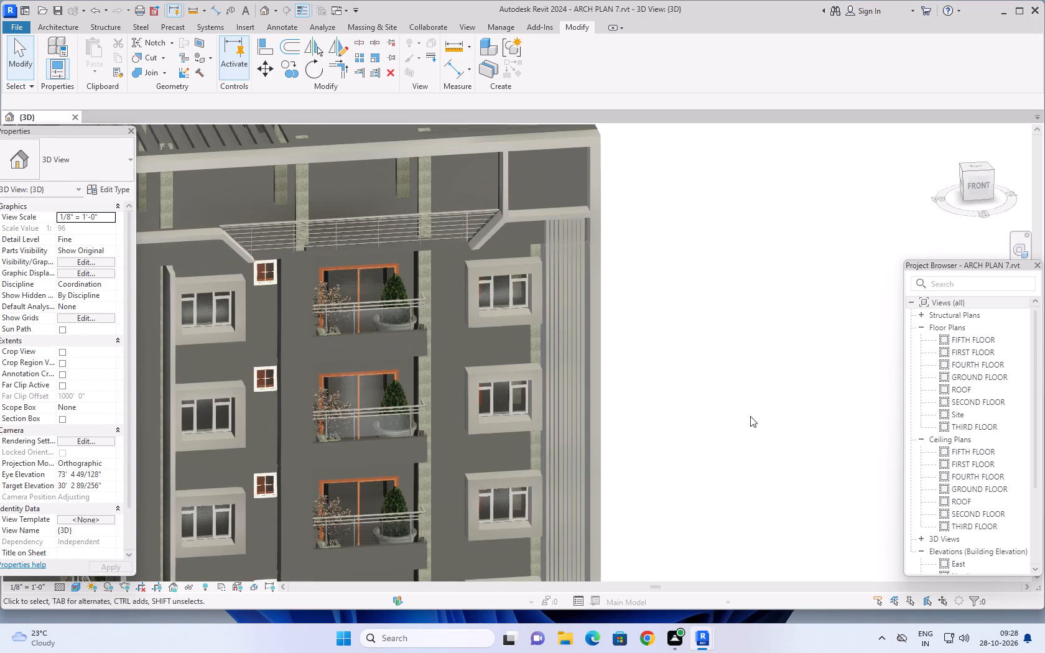
pyautogui.moveTo(730, 293); pyautogui.dragTo(791, 399, button='middle')
pyautogui.moveTo(780, 435); pyautogui.dragTo(774, 418, button='middle')
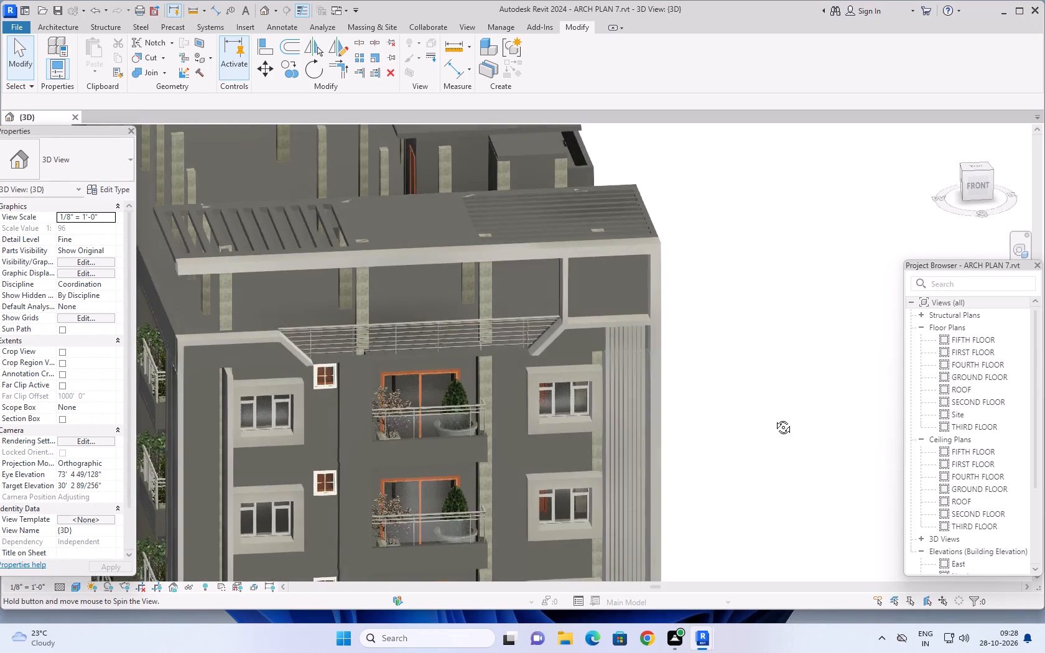
pyautogui.moveTo(774, 418); pyautogui.dragTo(756, 320, button='middle')
pyautogui.moveTo(726, 307); pyautogui.dragTo(779, 341, button='middle')
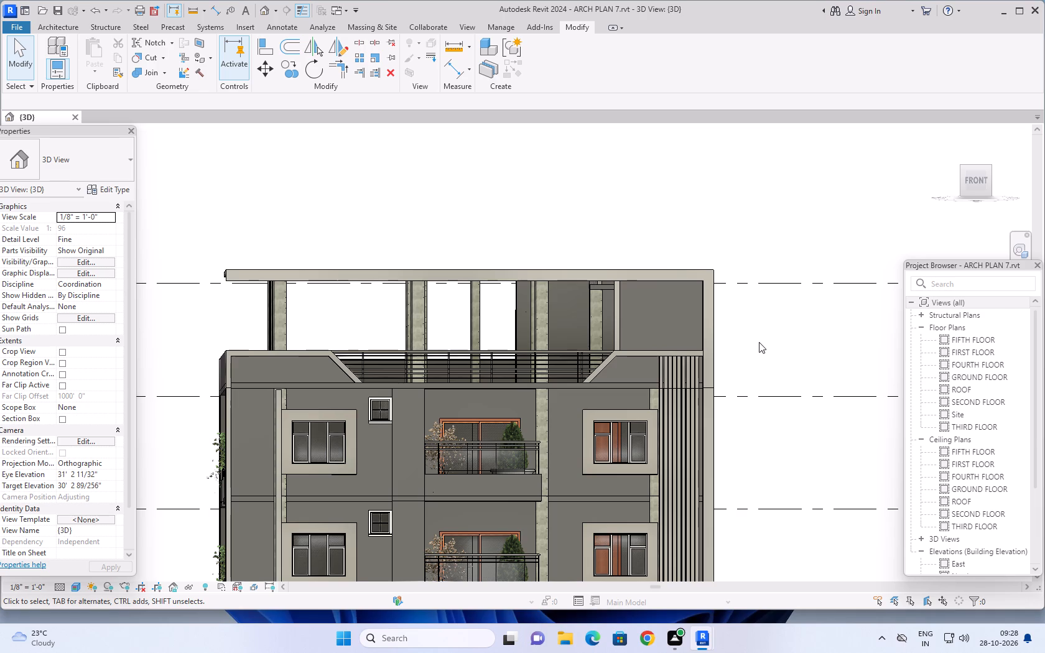
pyautogui.scroll(1, 741, 341)
pyautogui.moveTo(743, 339); pyautogui.dragTo(770, 344, button='middle')
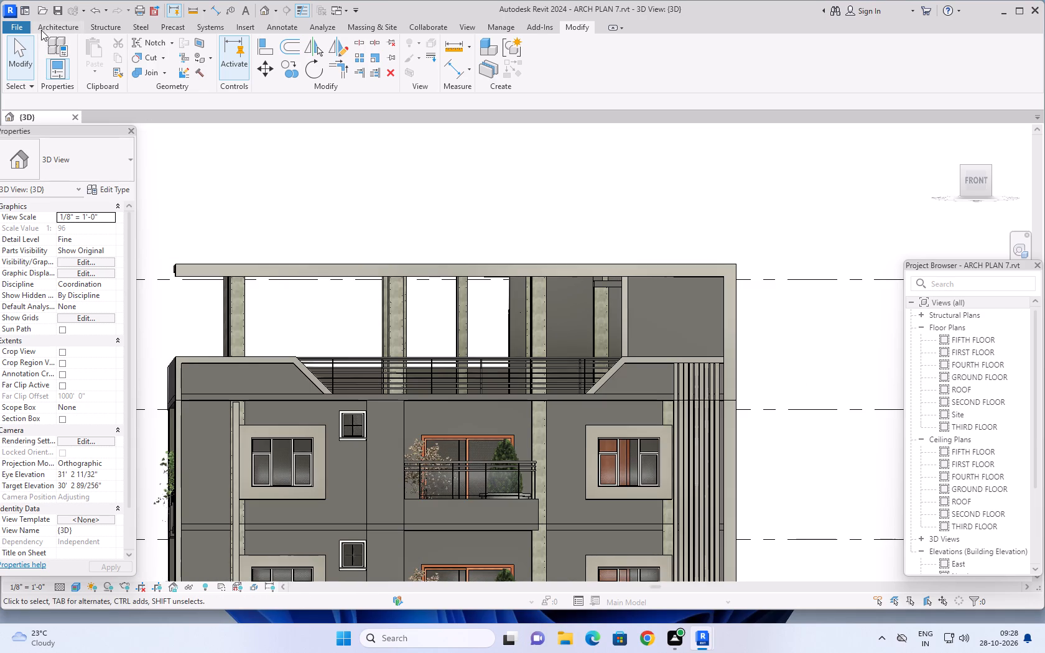
# Start a horizontal wall reveal and position it near the base of the narrow 9" wall at the front facade's left end.
pyautogui.click(49, 25)
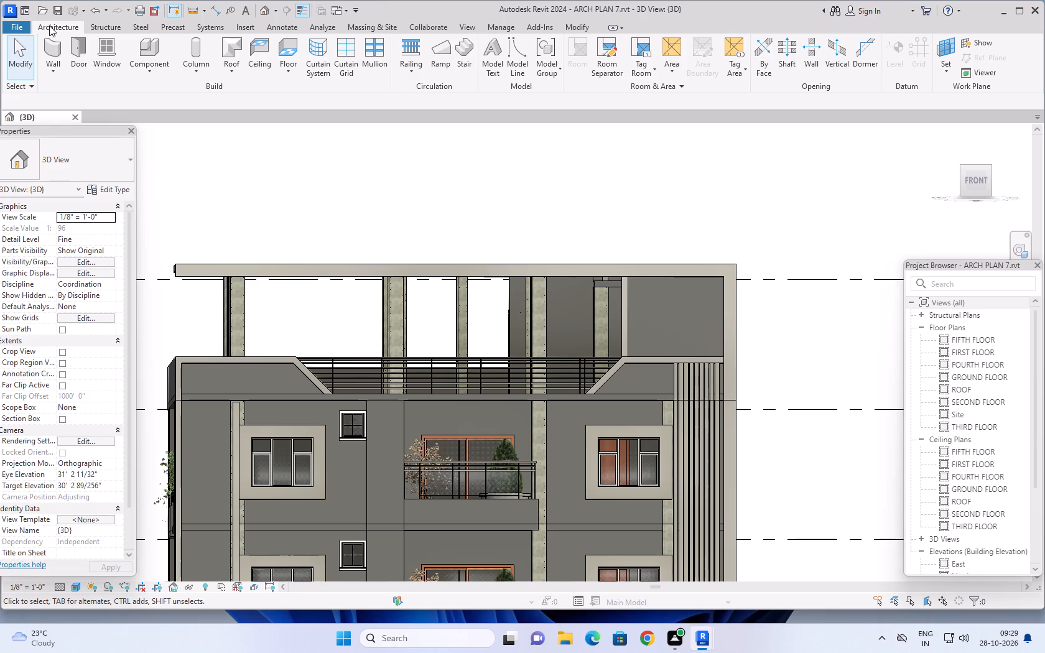
pyautogui.click(52, 67)
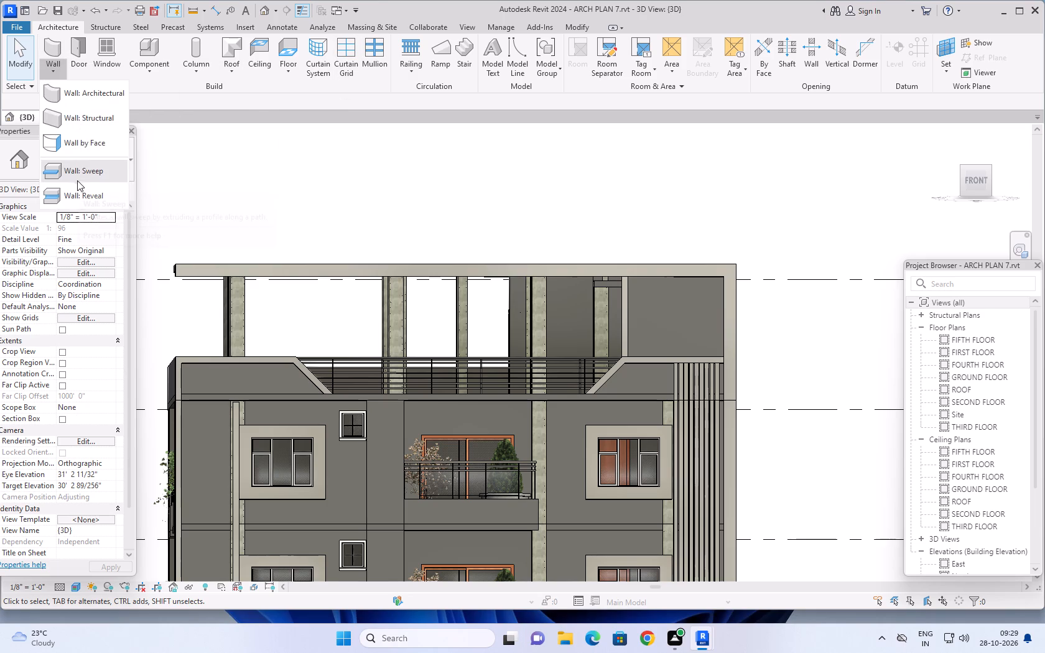
pyautogui.click(78, 192)
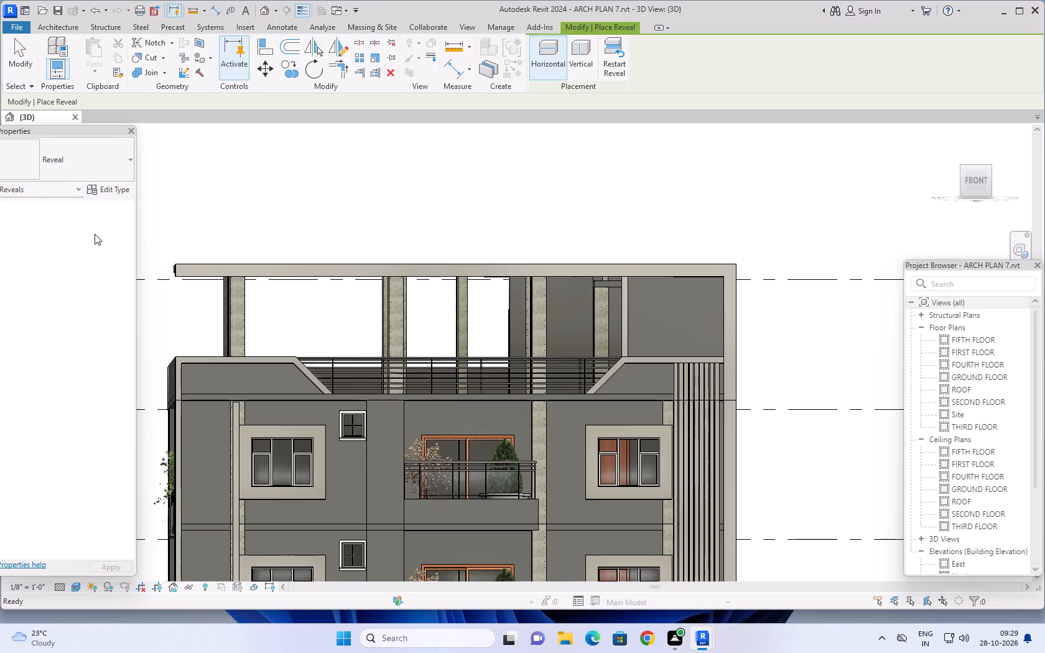
pyautogui.scroll(7, 667, 346)
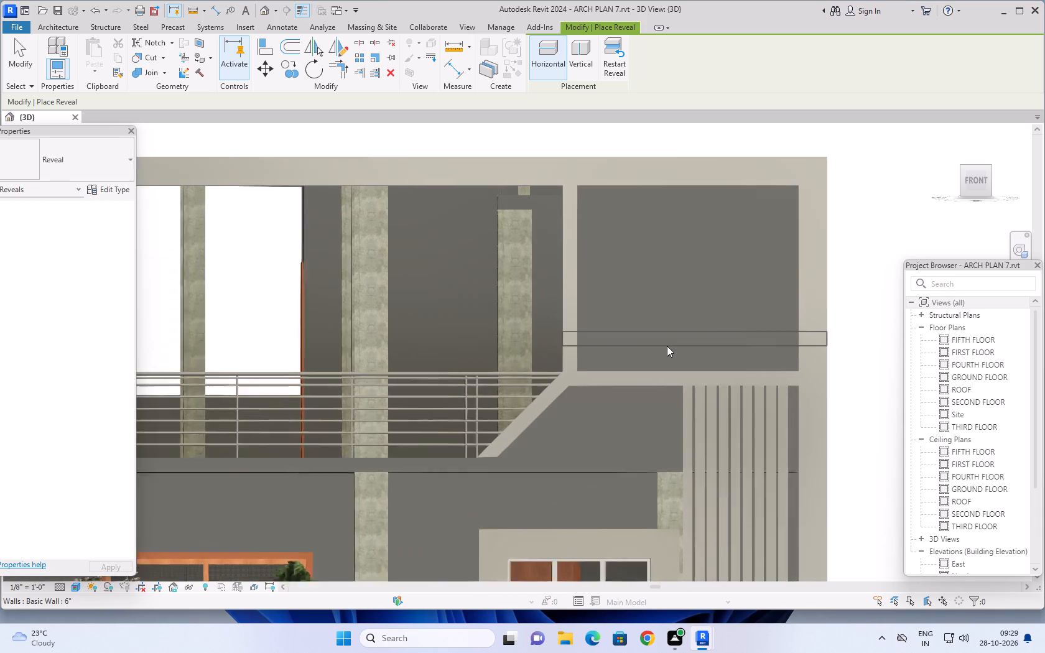
pyautogui.scroll(1, 667, 346)
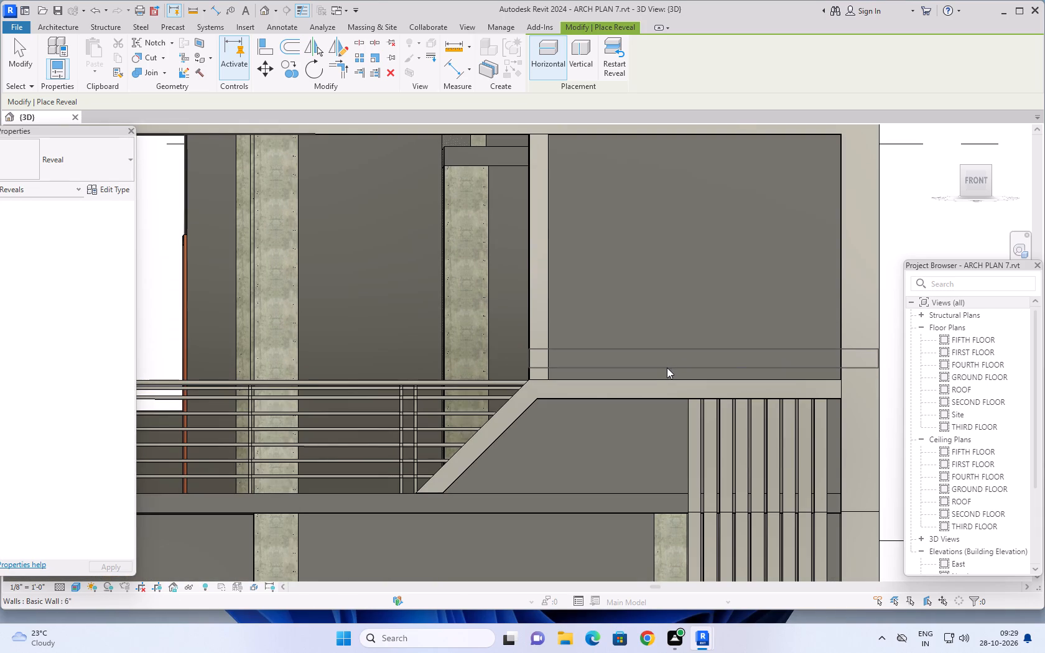
pyautogui.scroll(-11, 681, 338)
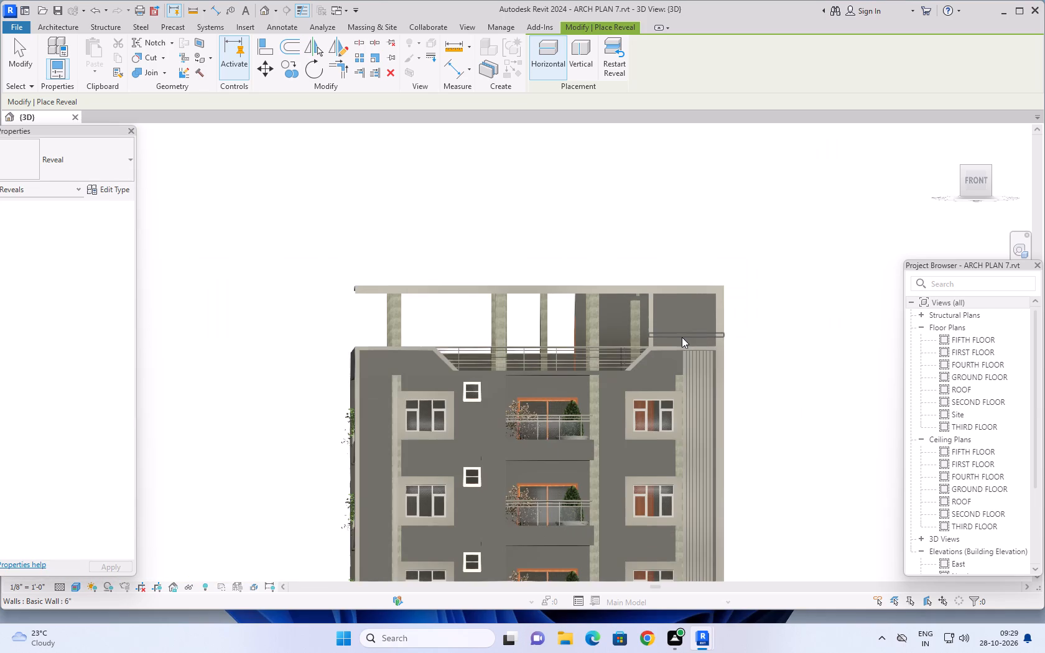
pyautogui.moveTo(683, 335); pyautogui.dragTo(733, 185, button='middle')
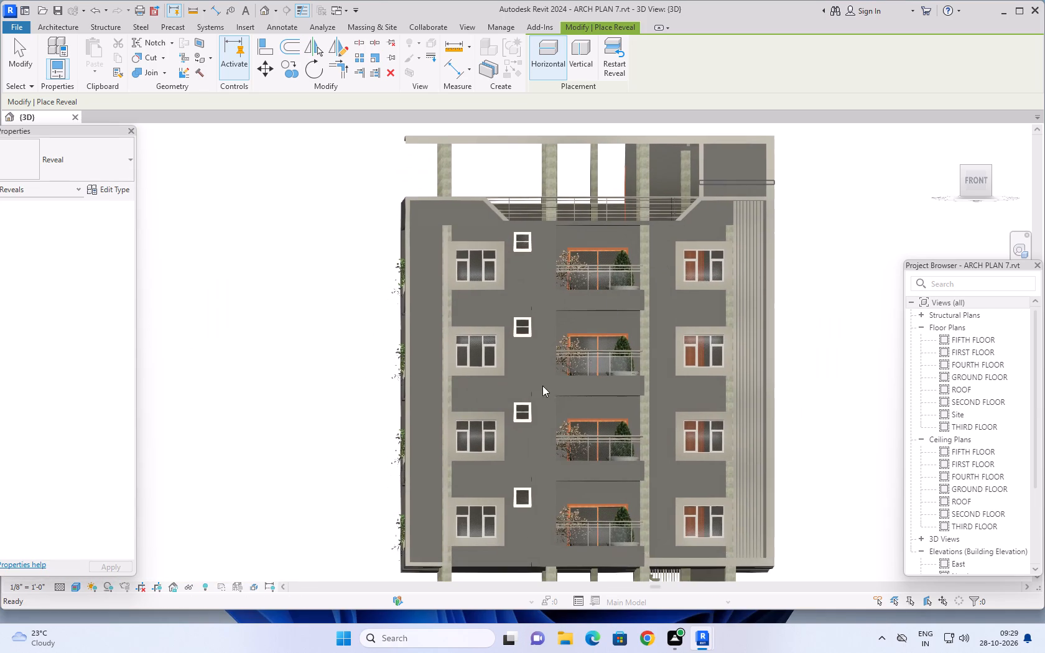
pyautogui.scroll(1, 422, 556)
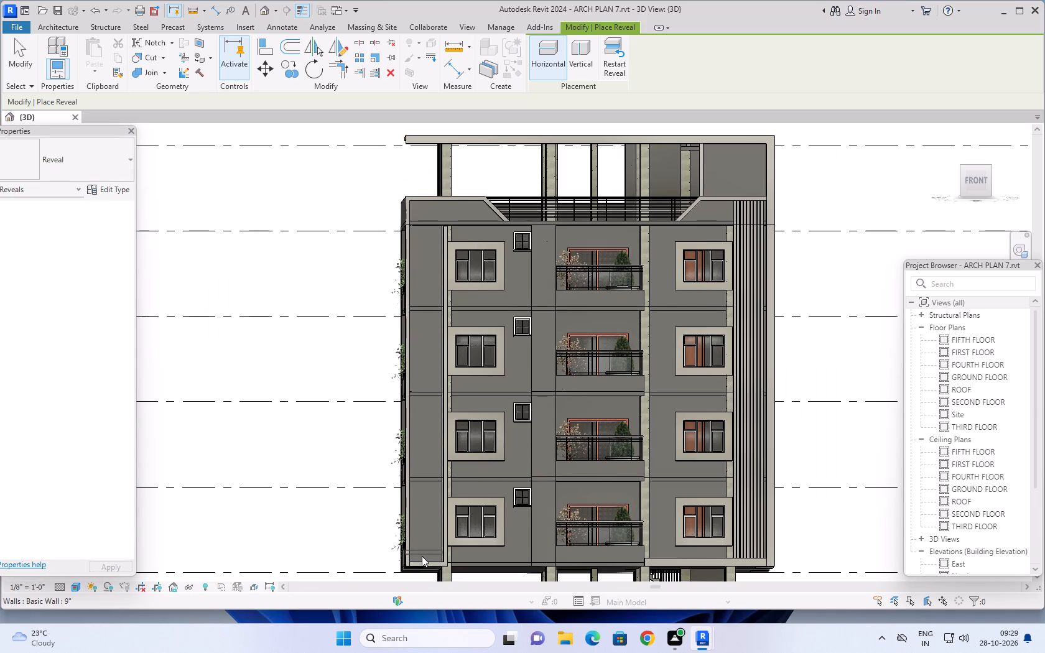
pyautogui.scroll(6, 422, 556)
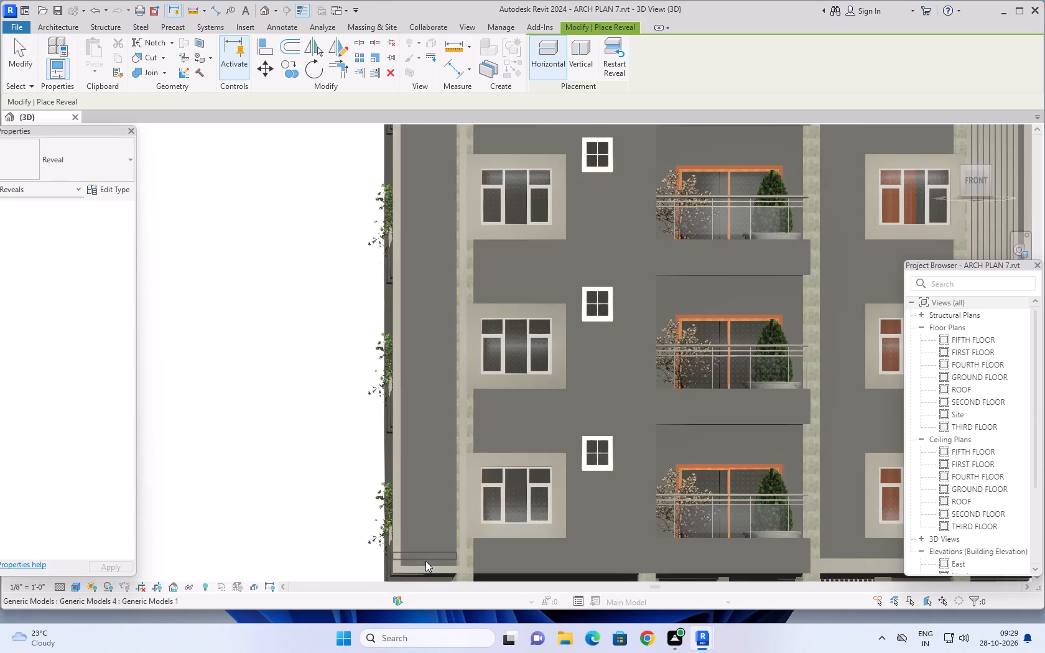
pyautogui.scroll(1, 425, 561)
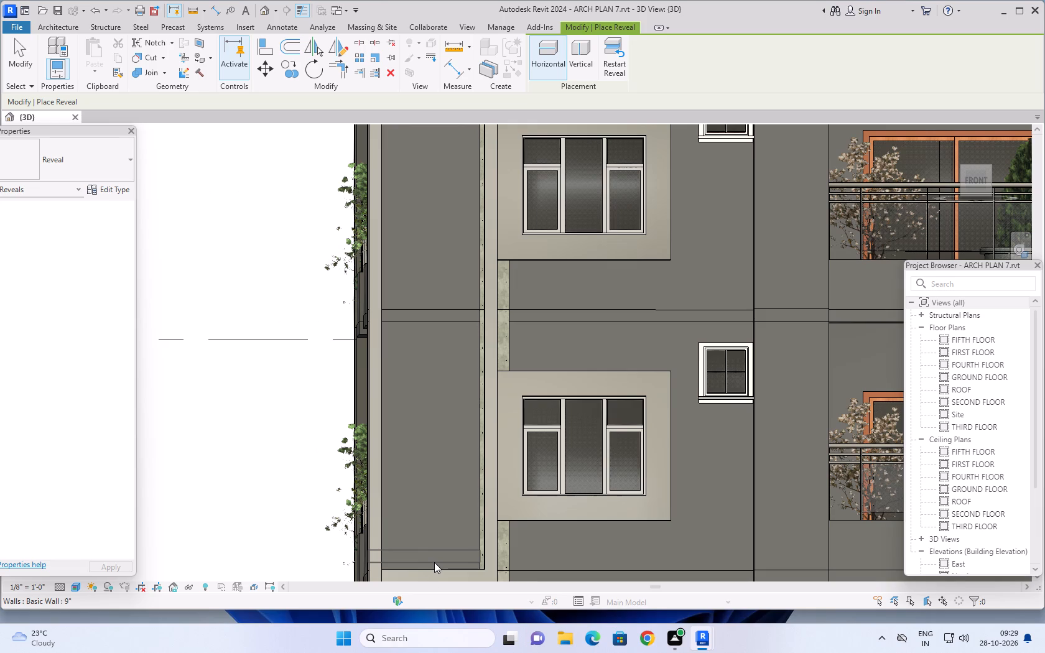
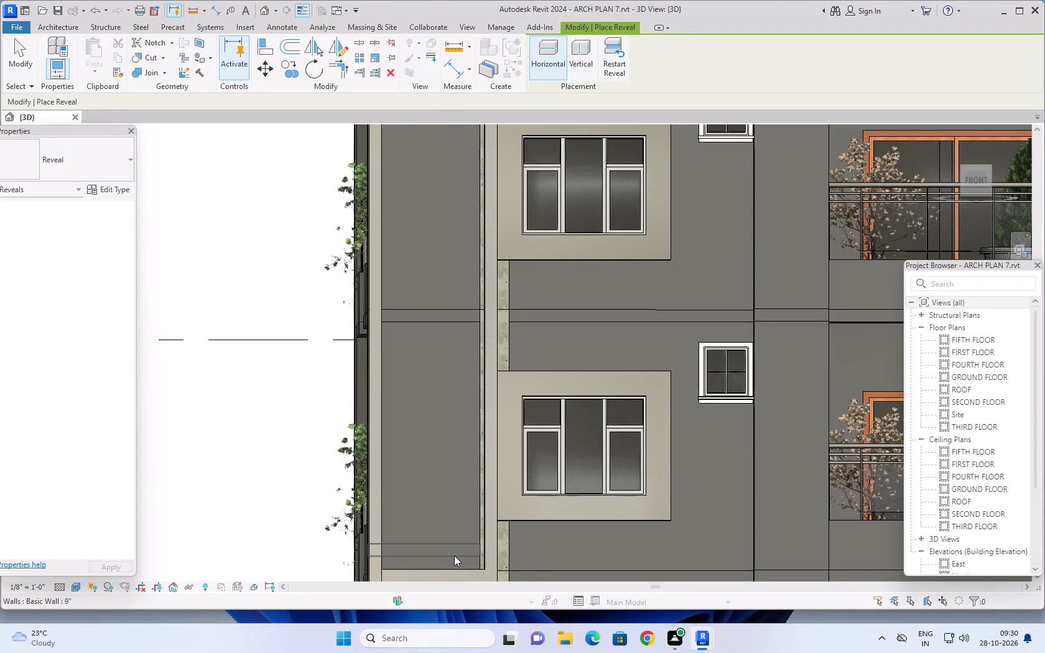
# Place a horizontal reveal near the base of the narrow 9" front wall, 0' 3" above the FIRST FLOOR level.
pyautogui.scroll(3, 458, 555)
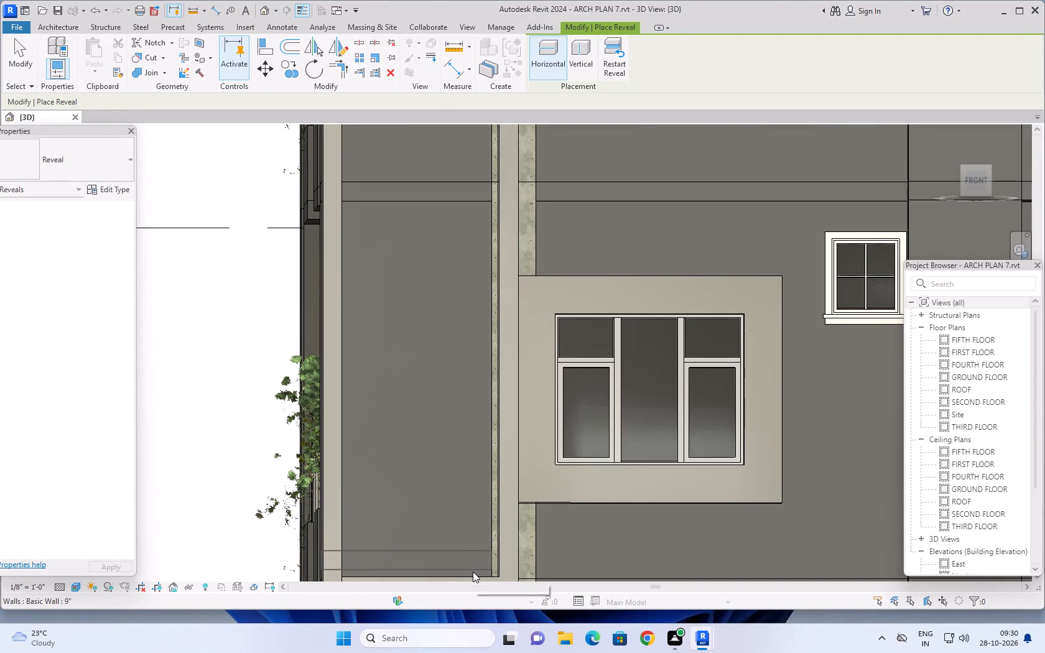
pyautogui.keyDown('shift'); pyautogui.moveTo(473, 576); pyautogui.dragTo(477, 570, button='middle'); pyautogui.keyUp('shift')
pyautogui.scroll(-2, 477, 570)
pyautogui.moveTo(477, 543); pyautogui.dragTo(483, 476, button='middle')
pyautogui.keyDown('shift'); pyautogui.moveTo(483, 476); pyautogui.dragTo(478, 509, button='middle'); pyautogui.keyUp('shift')
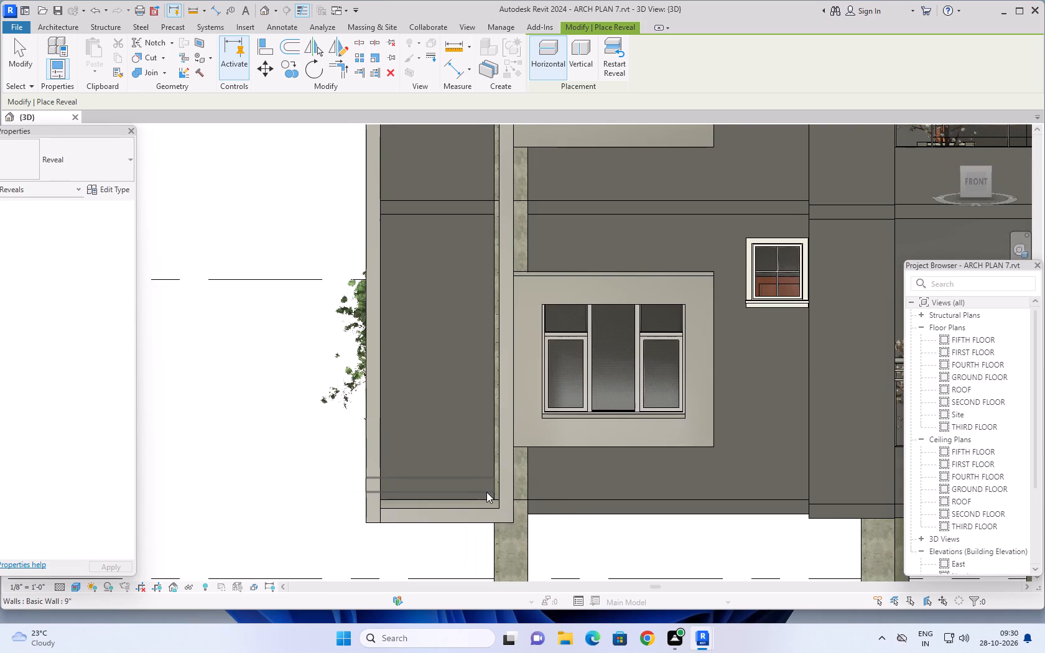
pyautogui.click(486, 492)
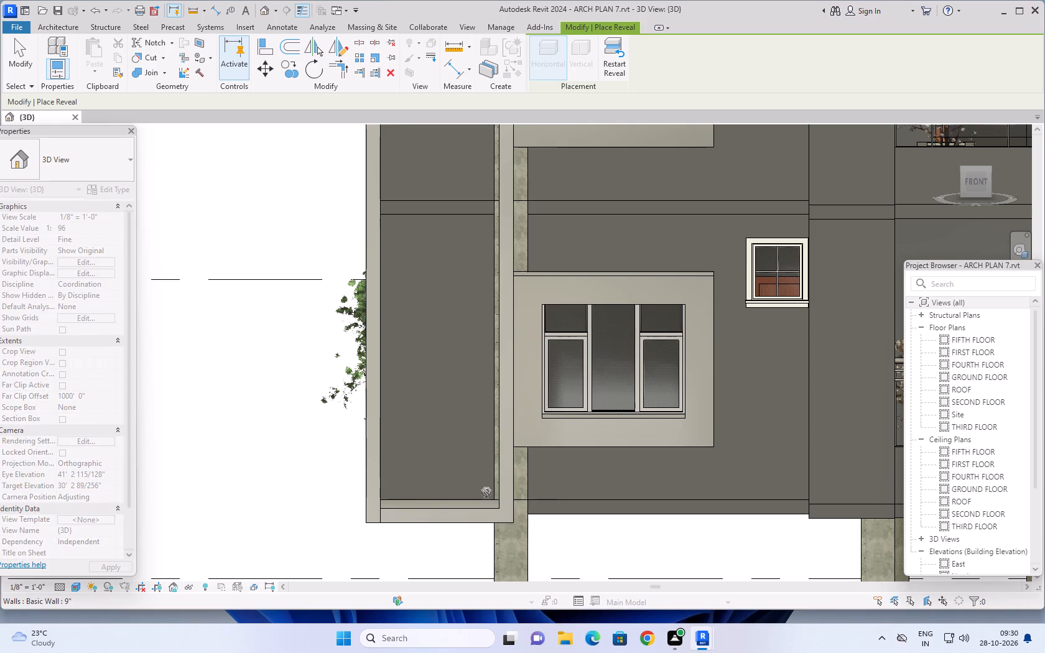
pyautogui.keyDown('shift'); pyautogui.moveTo(488, 483); pyautogui.dragTo(492, 460, button='middle'); pyautogui.keyUp('shift')
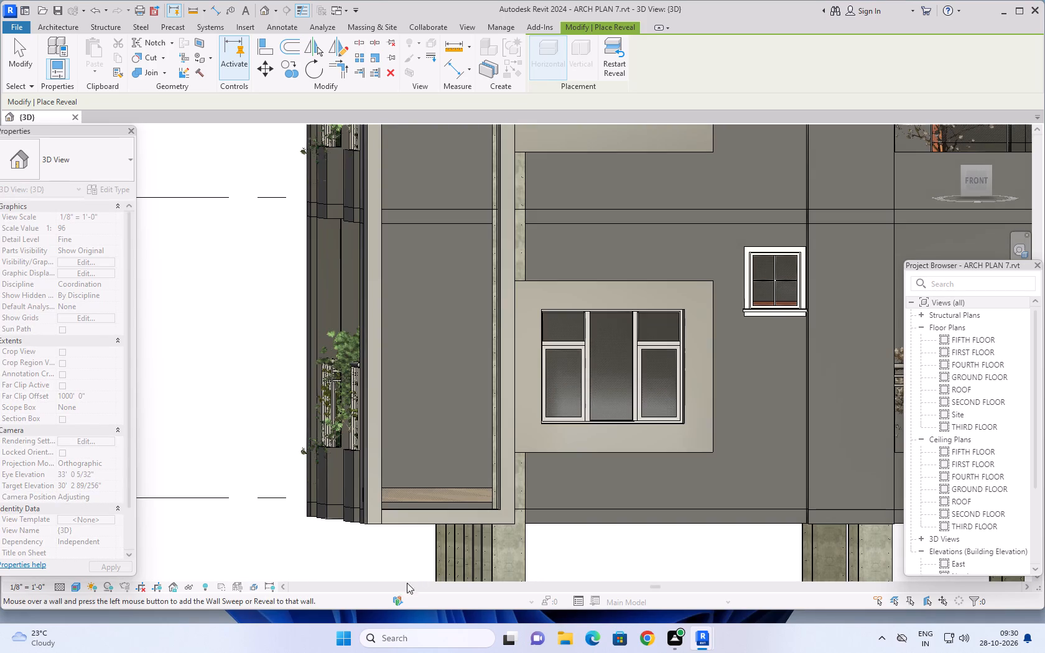
pyautogui.press('Escape')
pyautogui.press('Escape')
pyautogui.press('Escape')
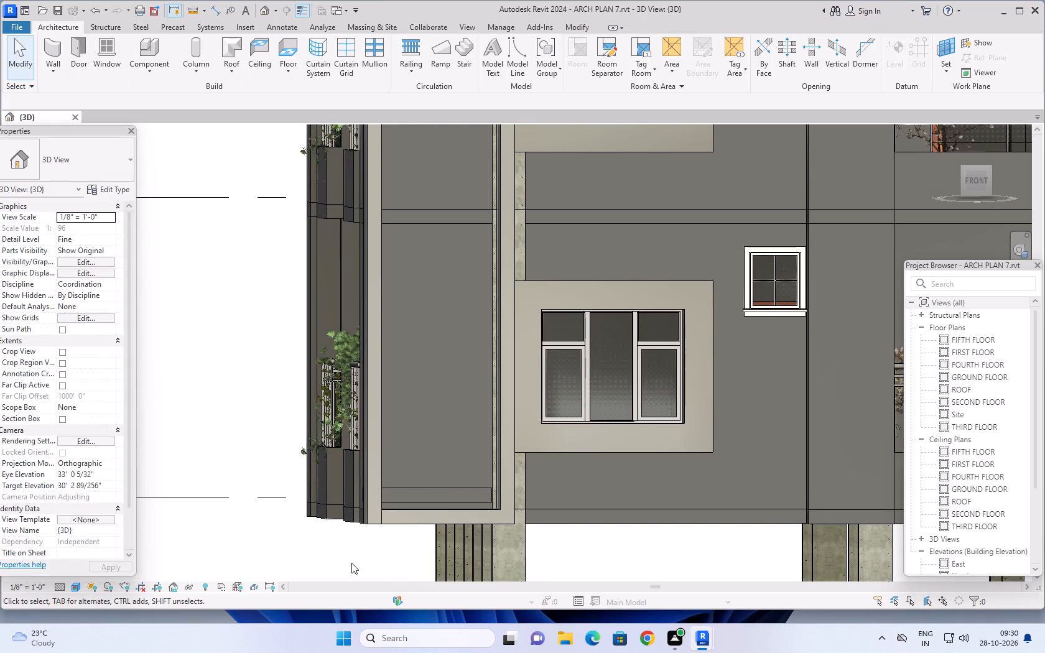
# Examine the new reveal at the narrow wall's base from the building's front-left corner and from below.
pyautogui.keyDown('shift'); pyautogui.moveTo(353, 562); pyautogui.dragTo(454, 578, button='middle'); pyautogui.keyUp('shift')
pyautogui.keyDown('shift'); pyautogui.moveTo(454, 578); pyautogui.dragTo(432, 579, button='middle'); pyautogui.keyUp('shift')
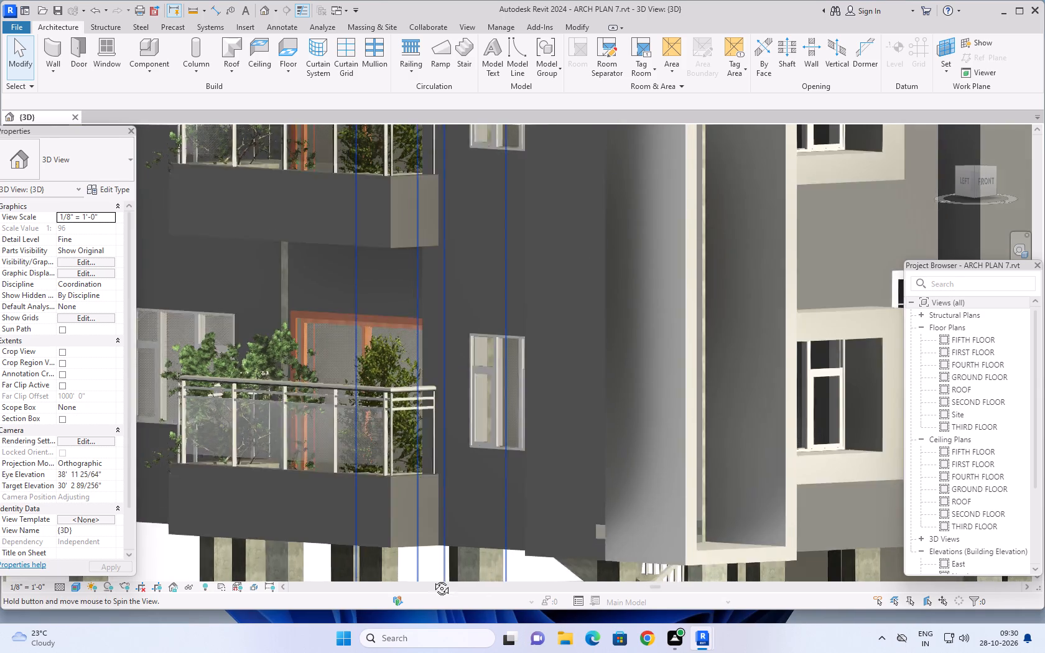
pyautogui.keyDown('shift'); pyautogui.moveTo(432, 579); pyautogui.dragTo(368, 563, button='middle'); pyautogui.keyUp('shift')
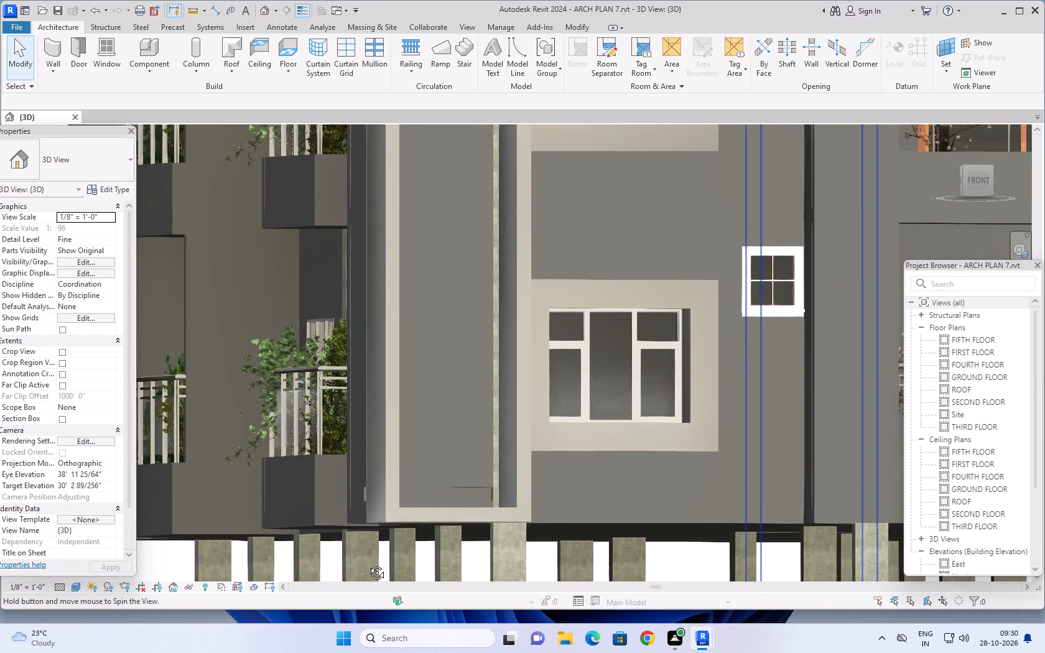
pyautogui.keyDown('shift'); pyautogui.moveTo(368, 563); pyautogui.dragTo(363, 572, button='middle'); pyautogui.keyUp('shift')
pyautogui.scroll(-2, 491, 529)
pyautogui.moveTo(558, 498); pyautogui.dragTo(694, 473, button='middle')
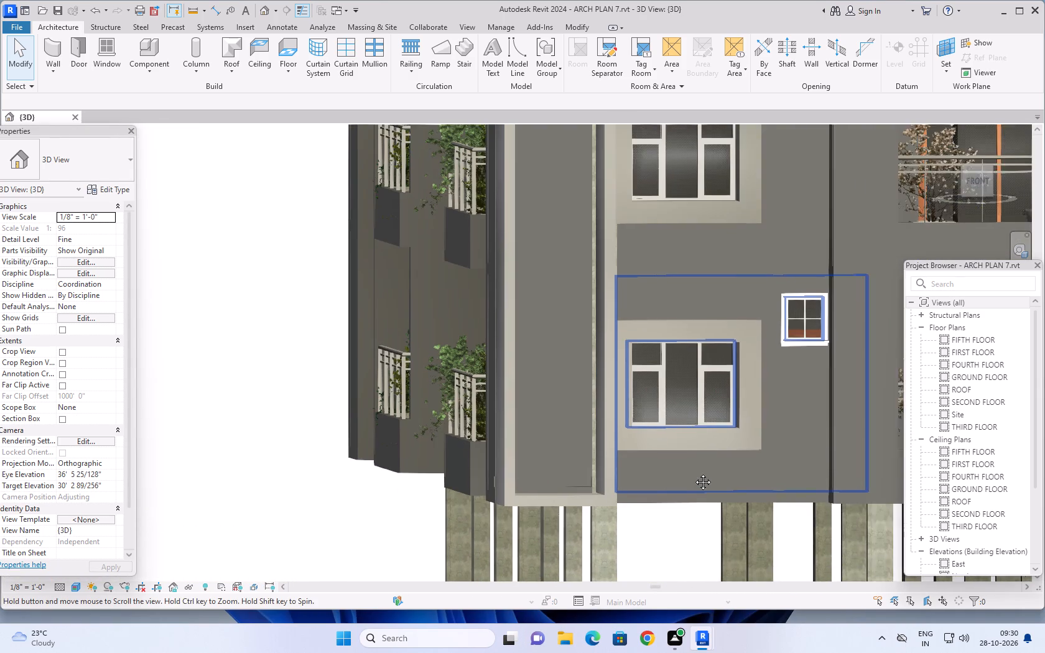
pyautogui.moveTo(694, 473); pyautogui.dragTo(696, 476, button='middle')
pyautogui.keyDown('shift'); pyautogui.moveTo(684, 491); pyautogui.dragTo(687, 519, button='middle'); pyautogui.keyUp('shift')
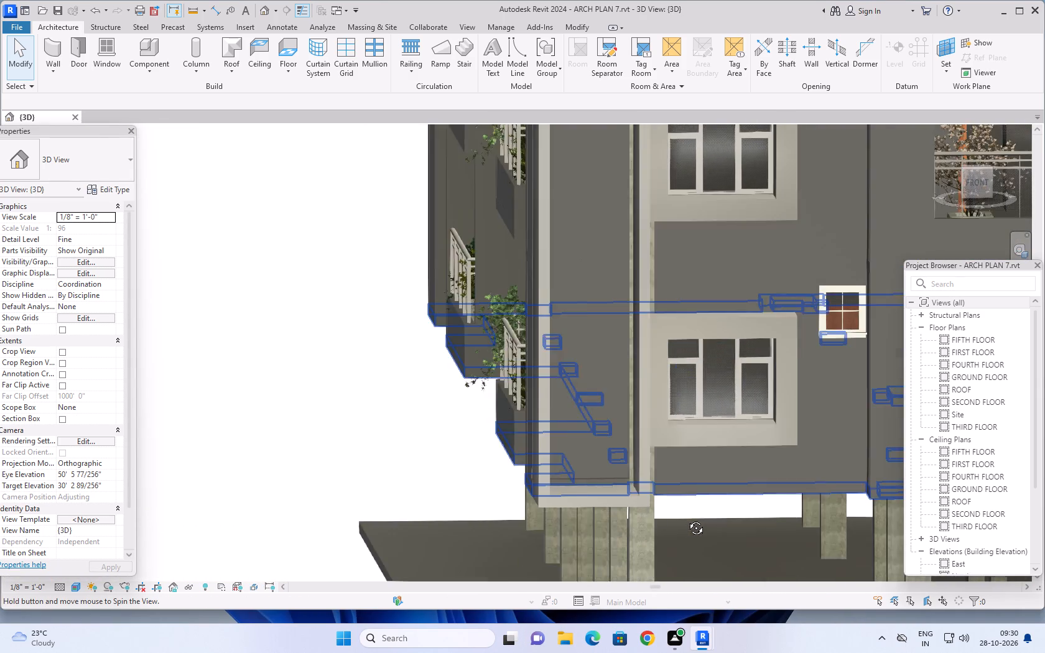
pyautogui.keyDown('shift'); pyautogui.moveTo(687, 519); pyautogui.dragTo(688, 517, button='middle'); pyautogui.keyUp('shift')
pyautogui.scroll(3, 602, 496)
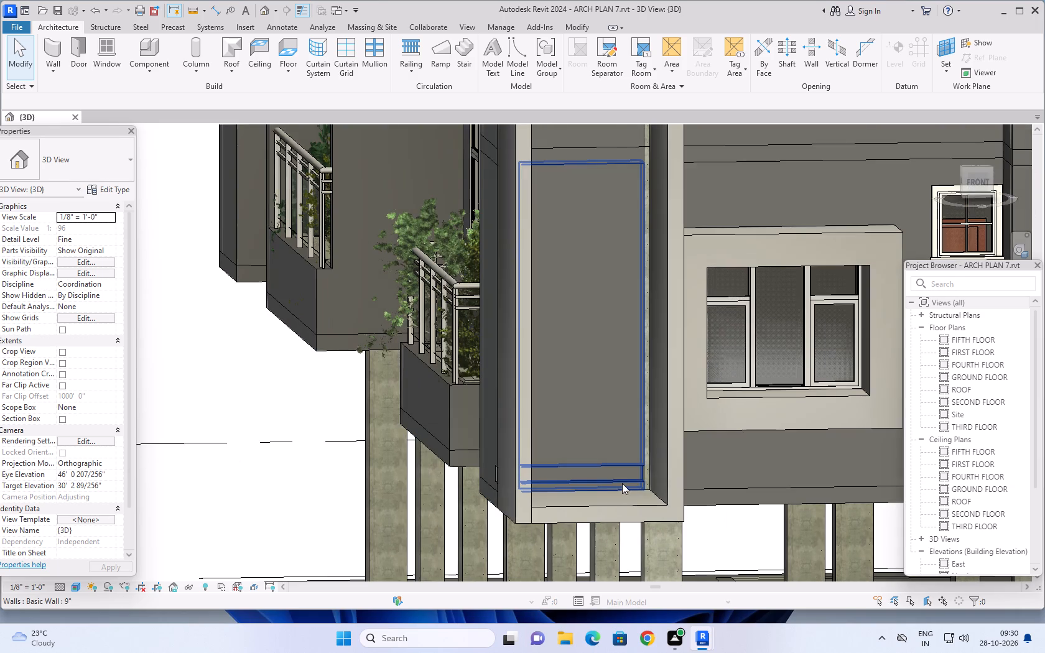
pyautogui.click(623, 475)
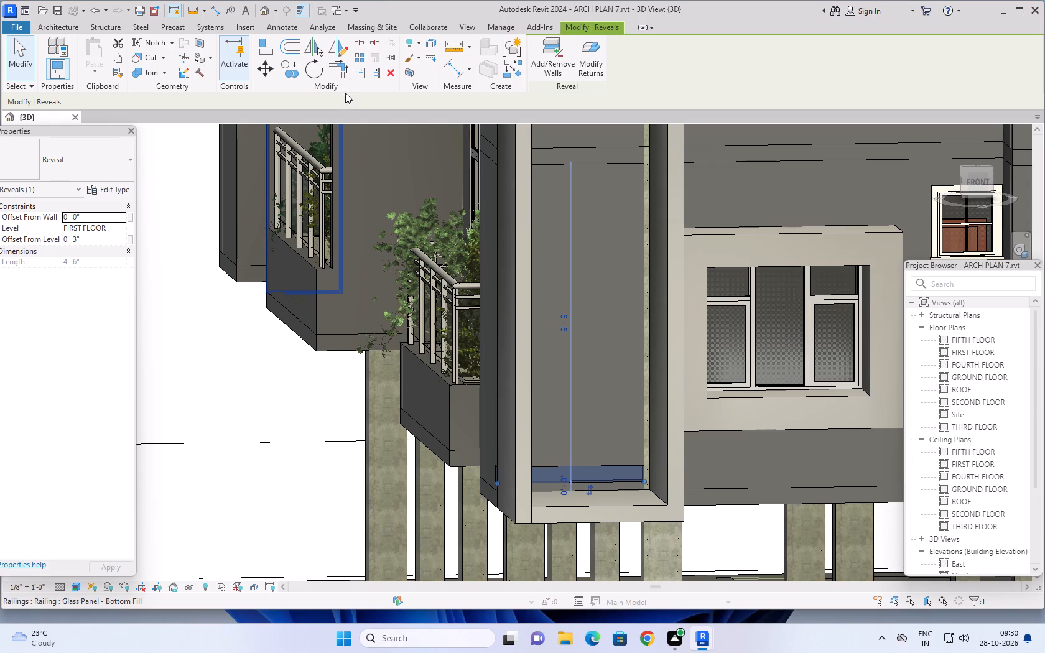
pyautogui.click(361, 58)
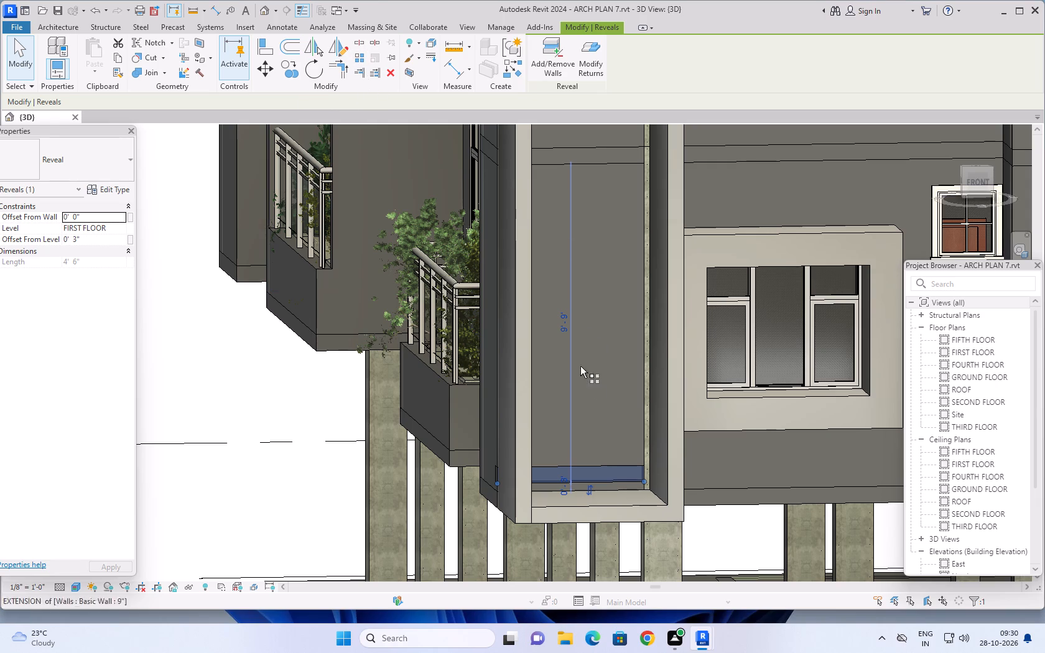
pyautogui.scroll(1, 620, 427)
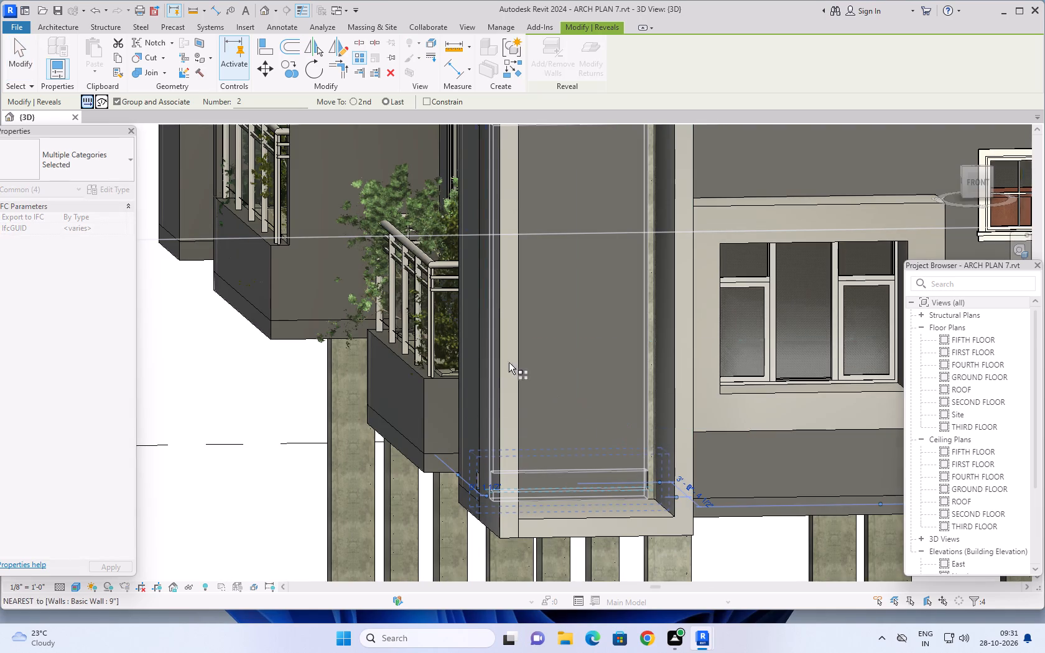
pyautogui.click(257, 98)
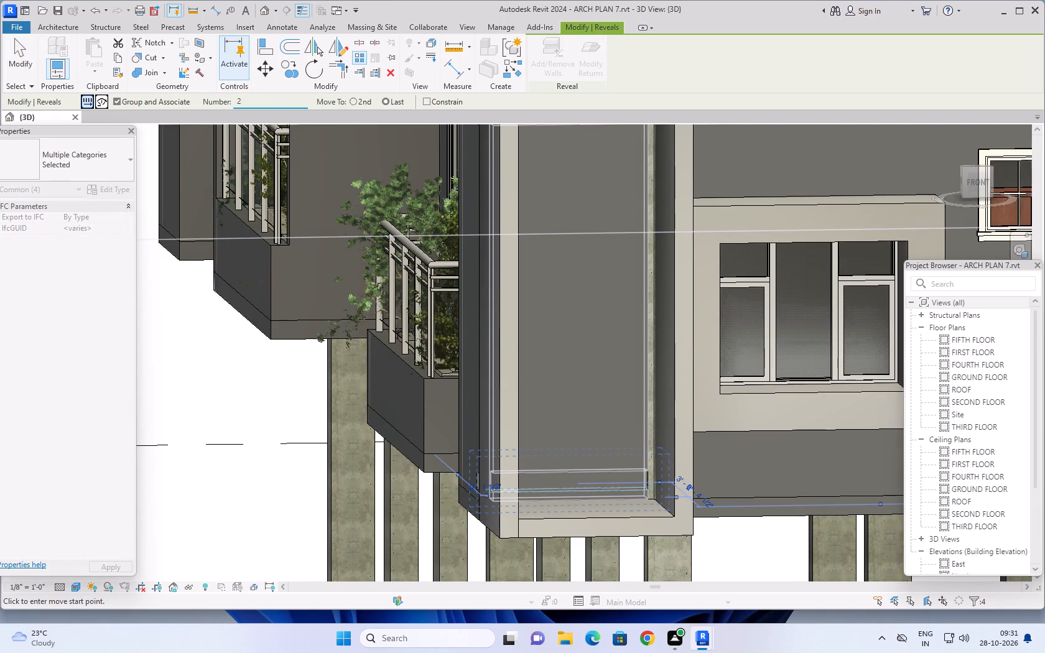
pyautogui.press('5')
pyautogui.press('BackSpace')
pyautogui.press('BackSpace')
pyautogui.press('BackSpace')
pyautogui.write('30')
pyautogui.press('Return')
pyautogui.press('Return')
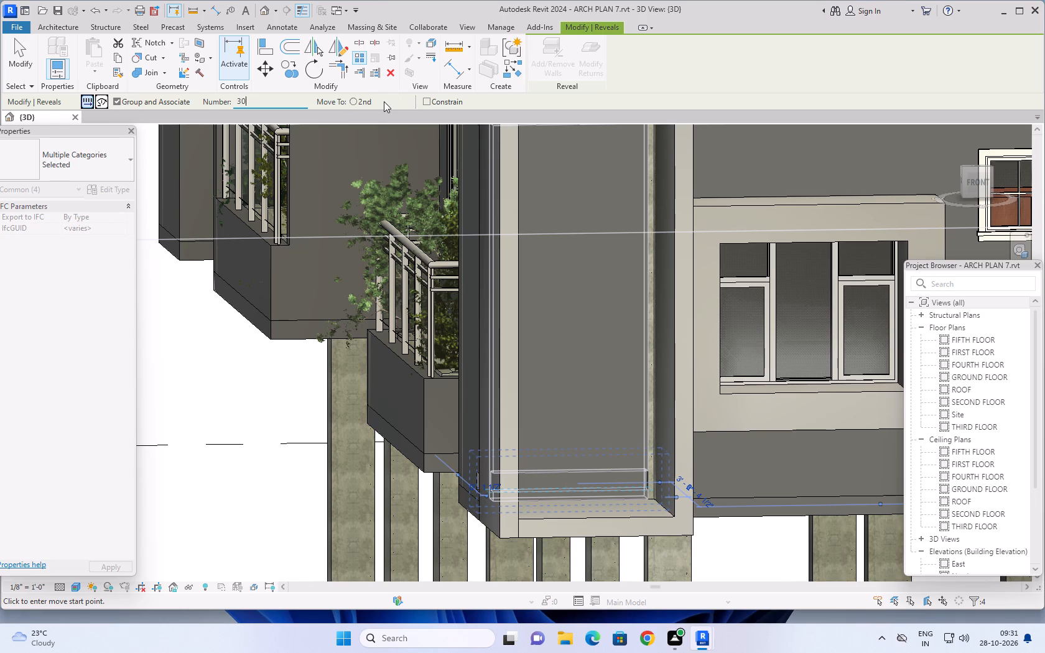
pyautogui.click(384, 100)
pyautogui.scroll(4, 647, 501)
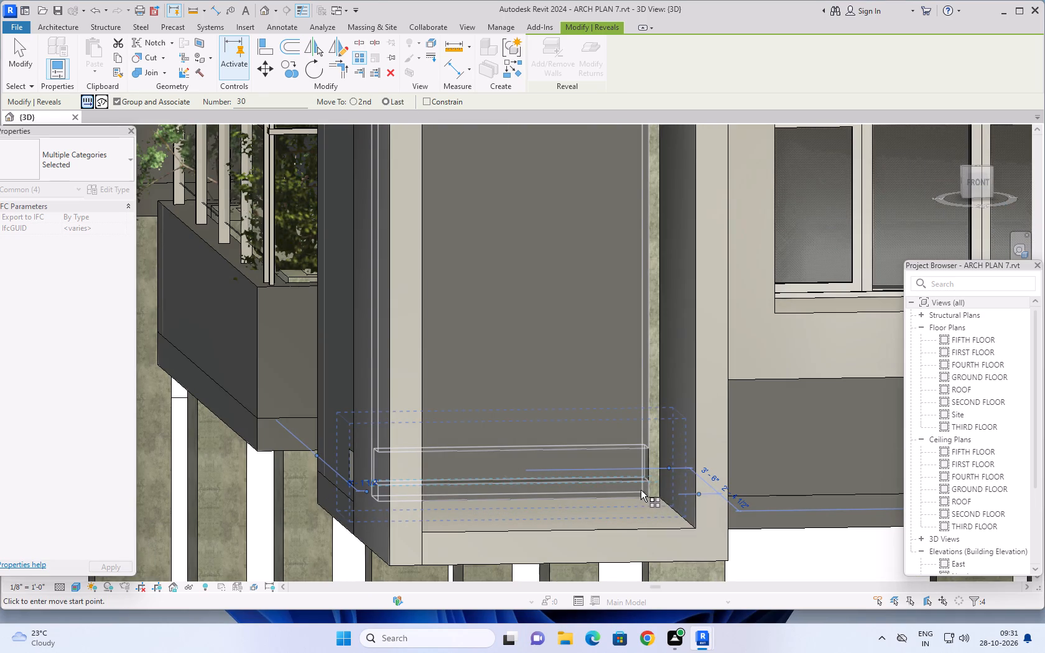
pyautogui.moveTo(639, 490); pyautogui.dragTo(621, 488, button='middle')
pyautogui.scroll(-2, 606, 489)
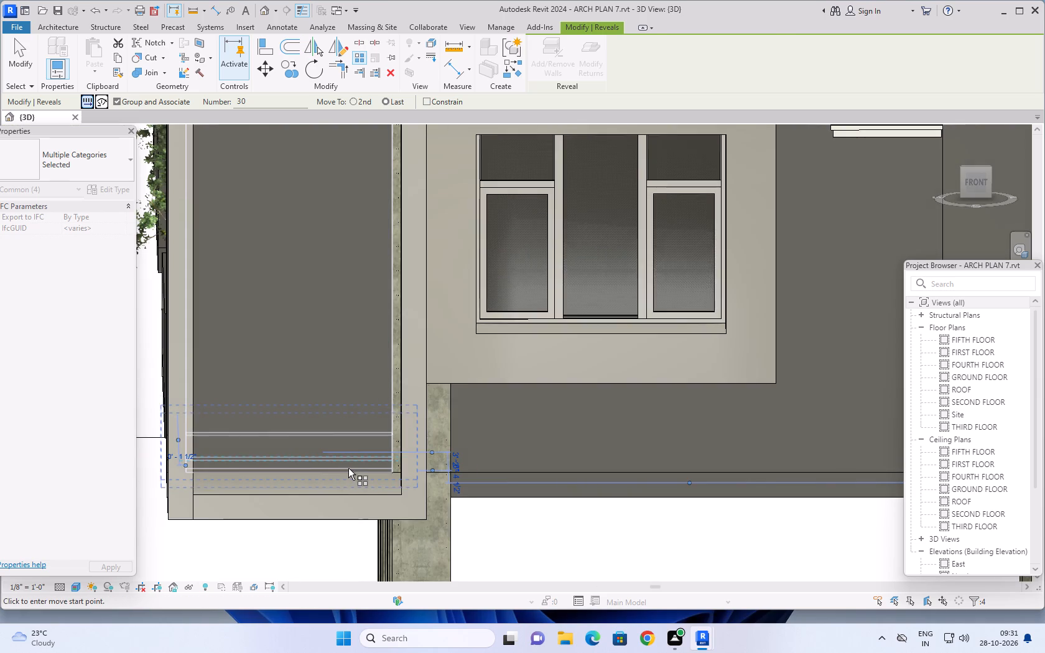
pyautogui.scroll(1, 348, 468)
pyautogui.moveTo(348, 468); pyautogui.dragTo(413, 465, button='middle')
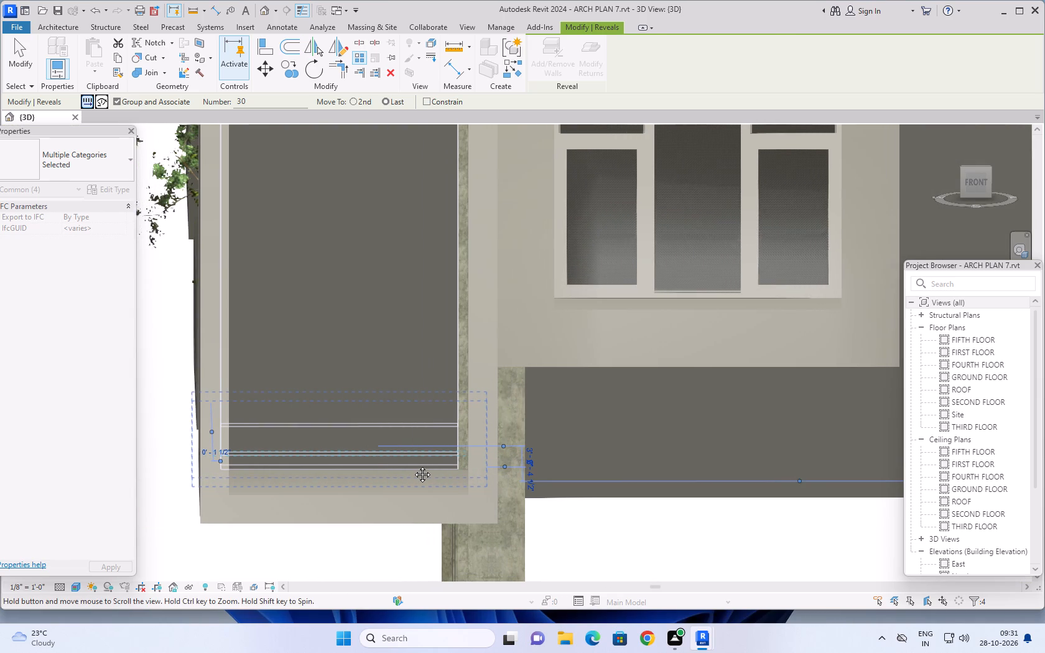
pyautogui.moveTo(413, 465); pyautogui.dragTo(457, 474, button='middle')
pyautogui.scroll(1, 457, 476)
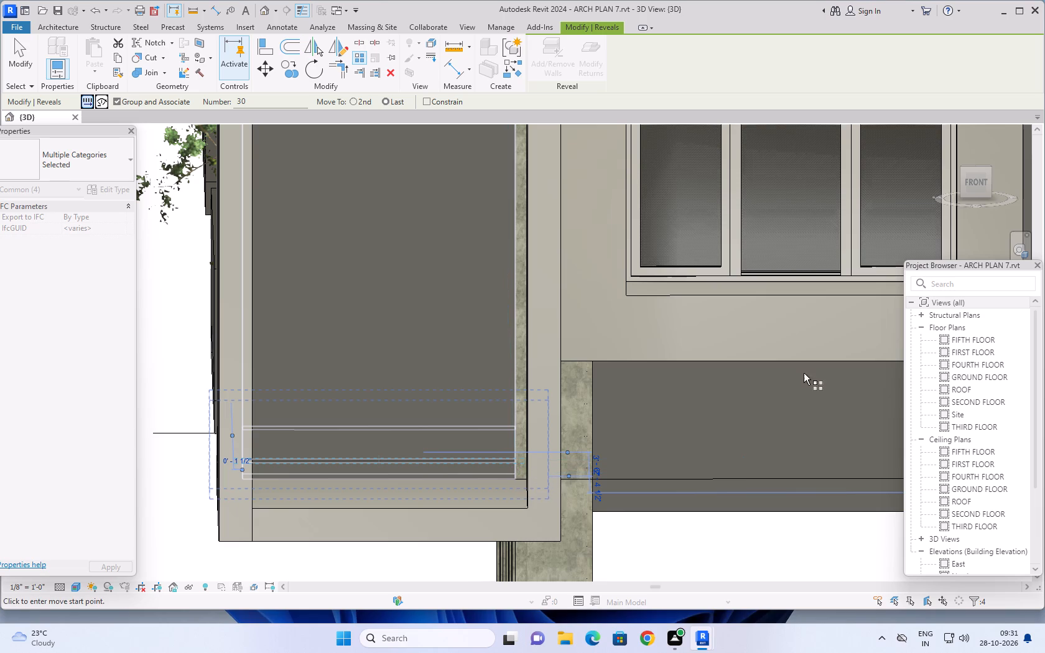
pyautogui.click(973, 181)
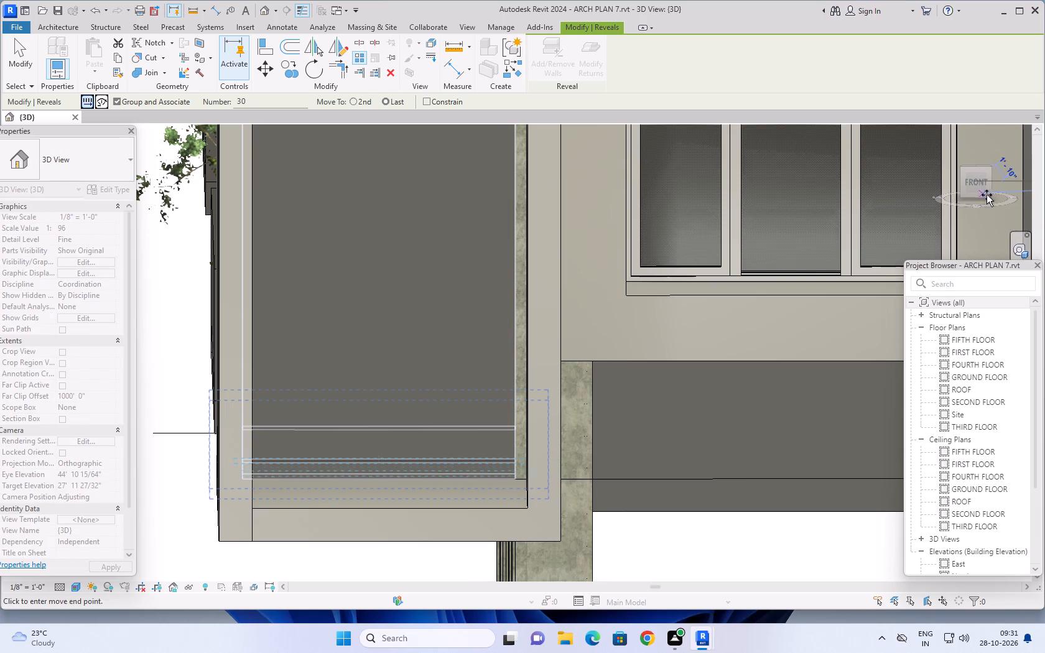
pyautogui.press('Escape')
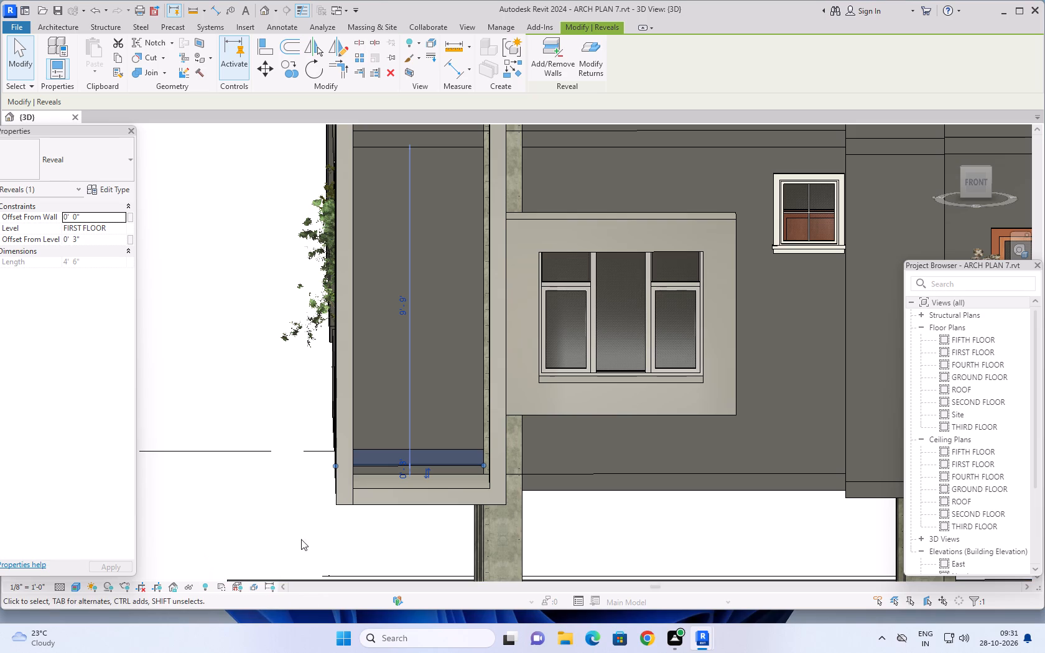
# Review the whole front facade and the lower end of the narrow wall with the reveal deselected.
pyautogui.scroll(-6, 274, 507)
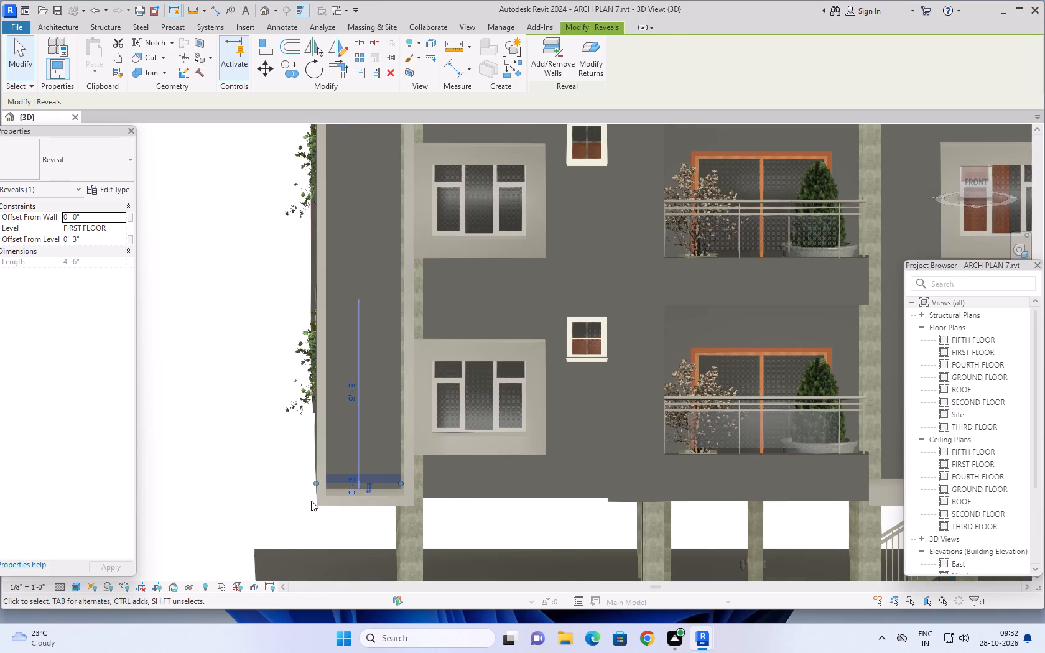
pyautogui.scroll(-5, 311, 501)
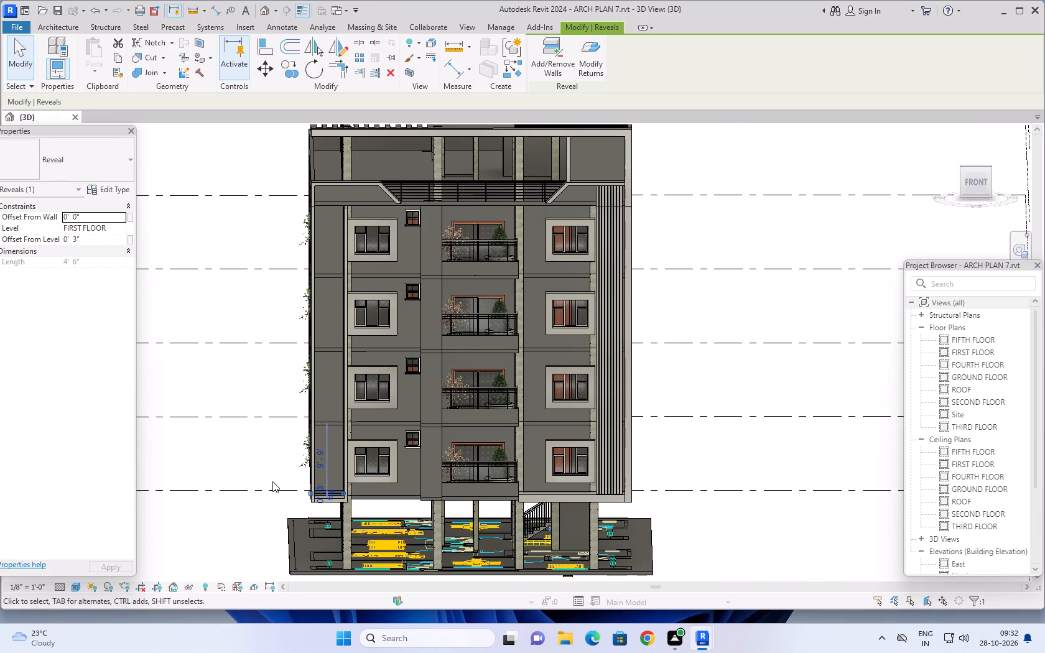
pyautogui.scroll(9, 272, 481)
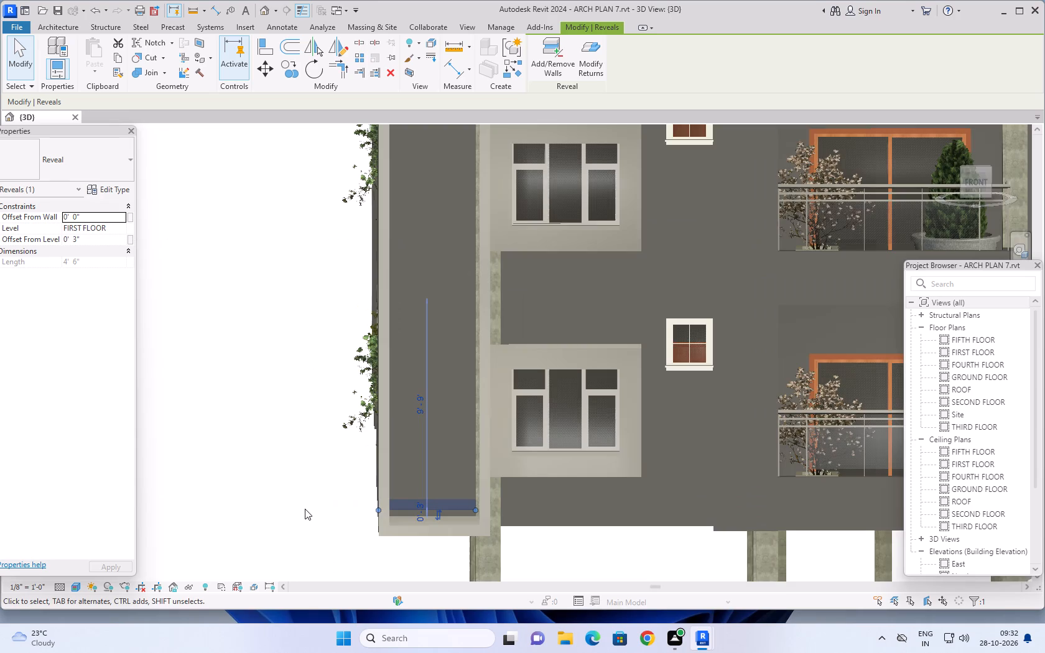
pyautogui.moveTo(319, 519); pyautogui.dragTo(309, 489, button='middle')
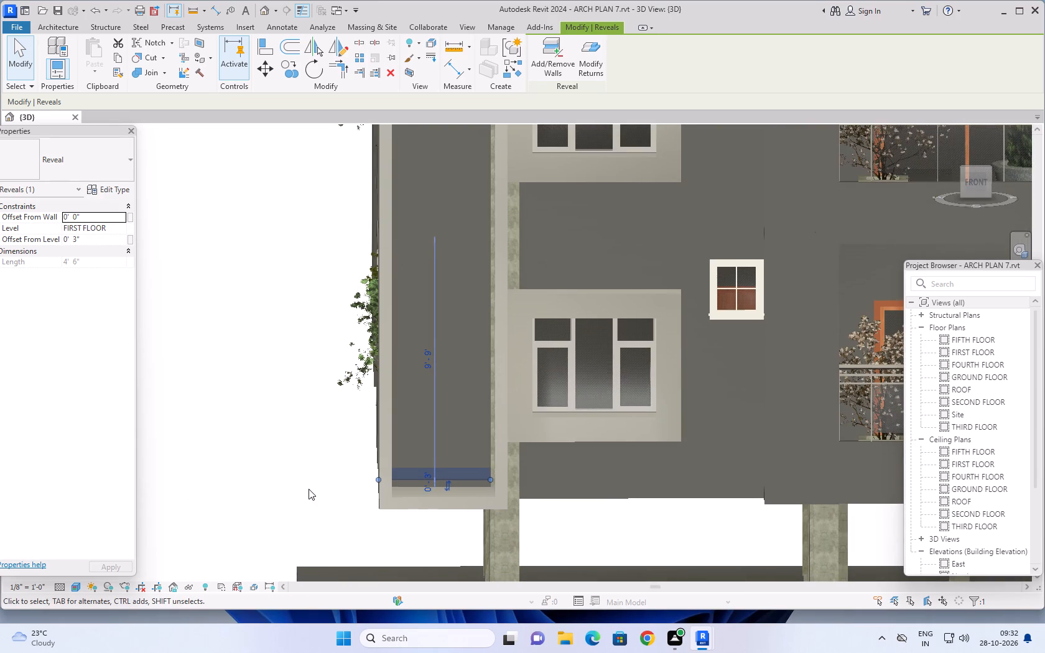
pyautogui.press('Escape')
pyautogui.press('Escape')
pyautogui.press('Escape')
pyautogui.press('Escape')
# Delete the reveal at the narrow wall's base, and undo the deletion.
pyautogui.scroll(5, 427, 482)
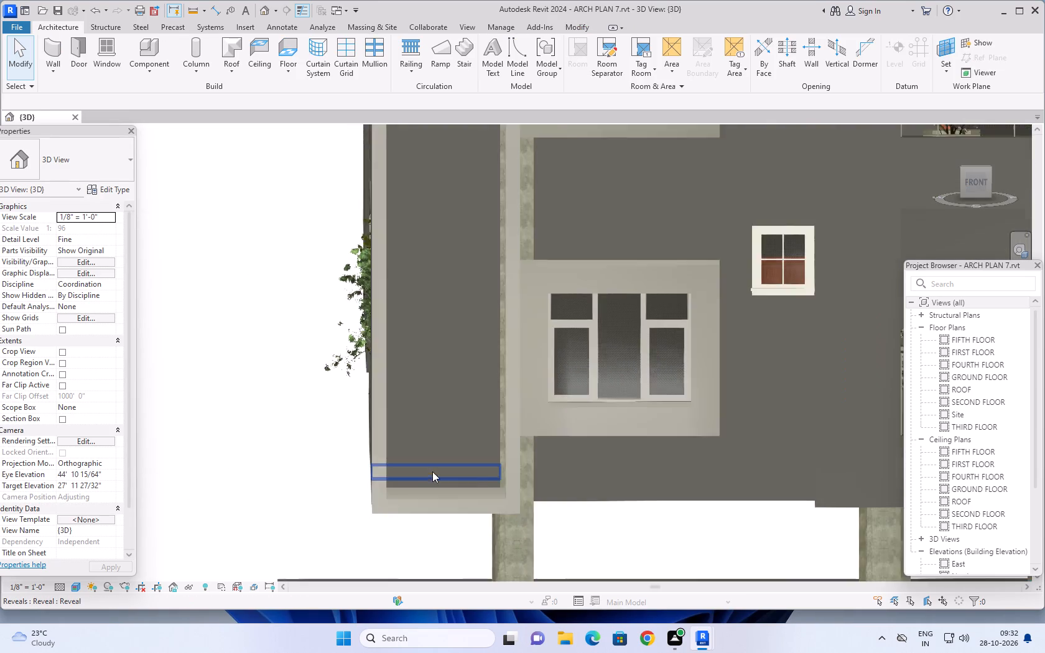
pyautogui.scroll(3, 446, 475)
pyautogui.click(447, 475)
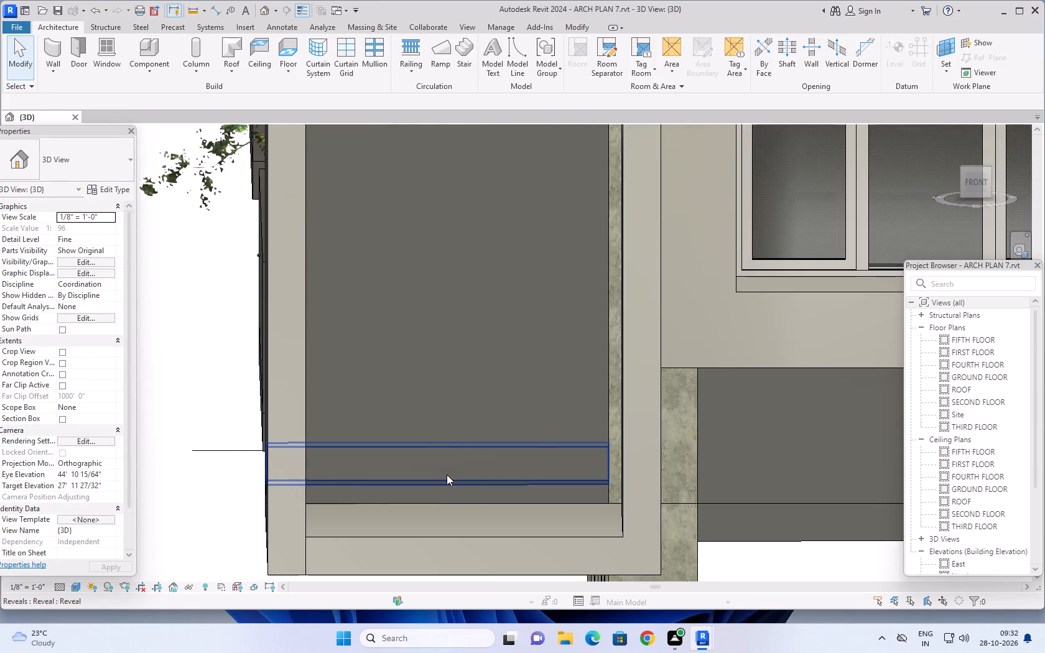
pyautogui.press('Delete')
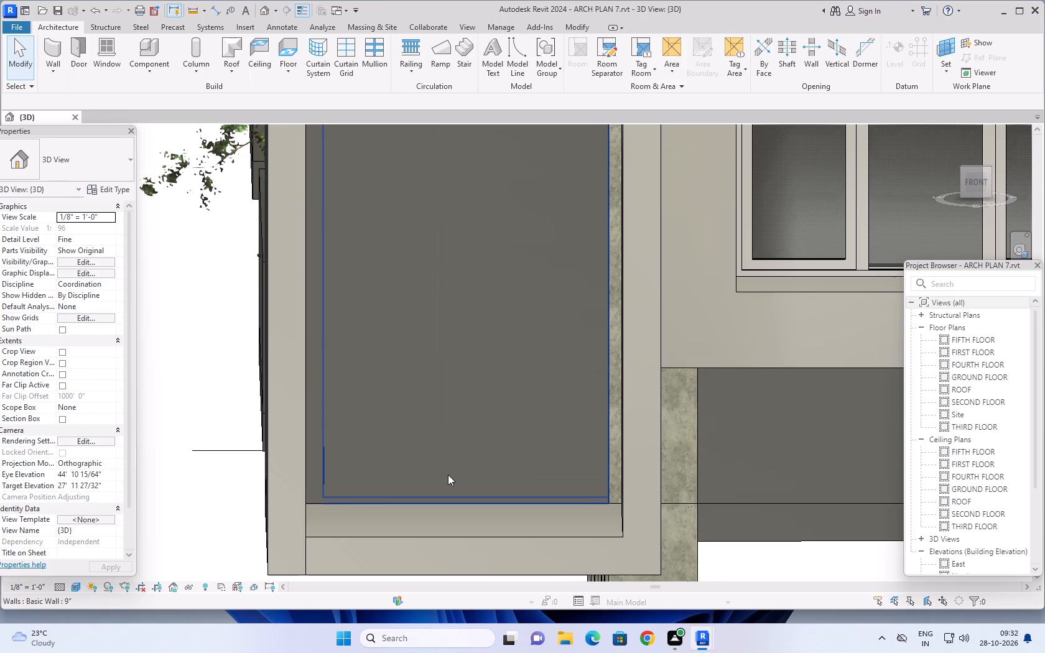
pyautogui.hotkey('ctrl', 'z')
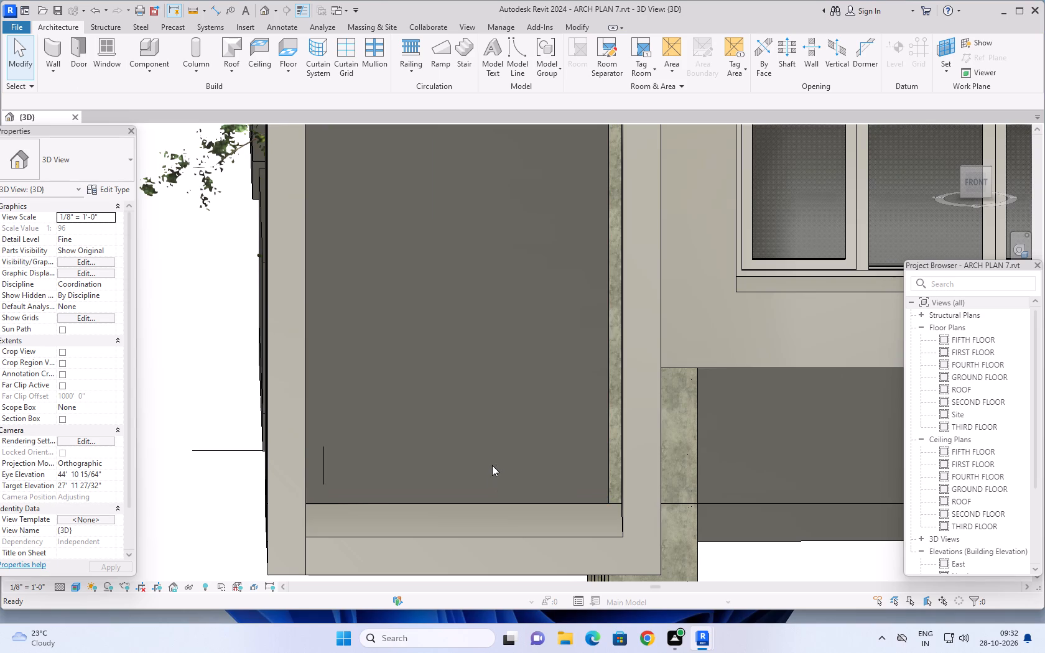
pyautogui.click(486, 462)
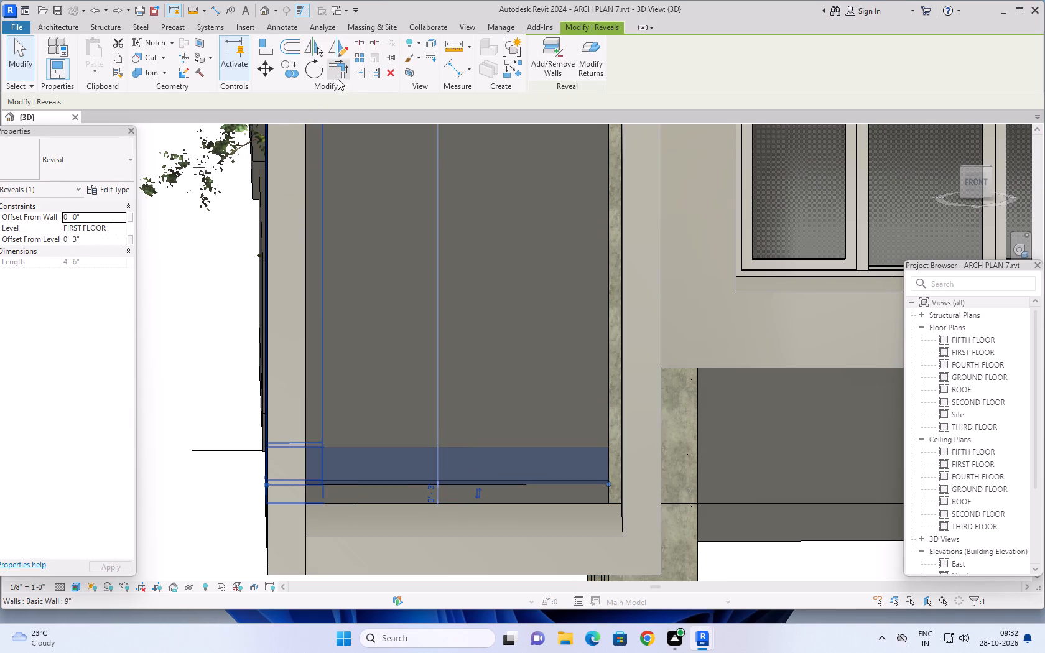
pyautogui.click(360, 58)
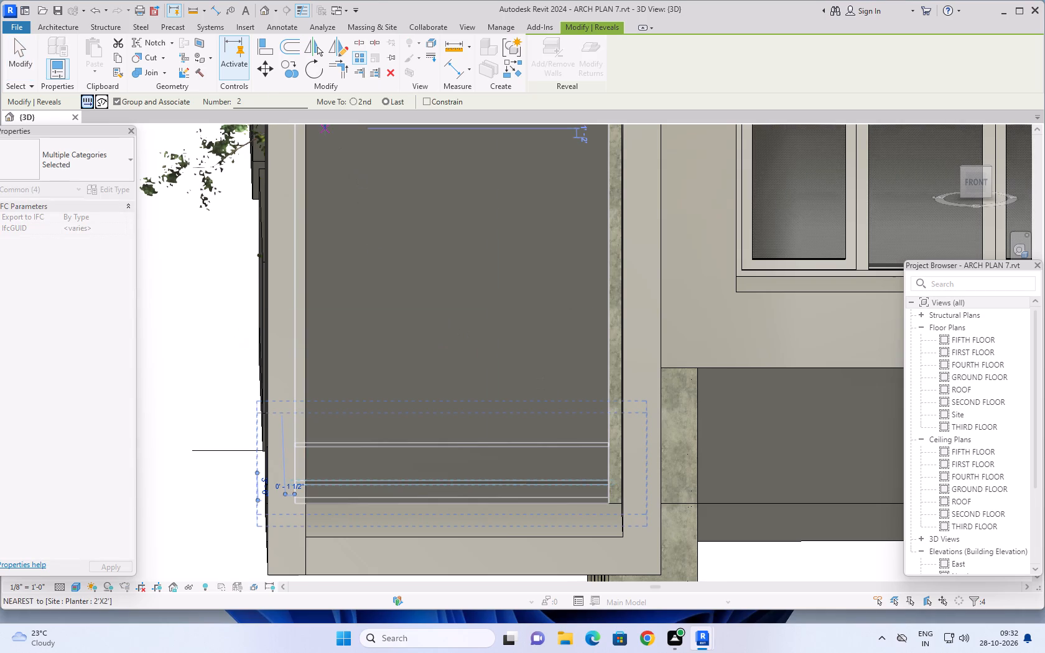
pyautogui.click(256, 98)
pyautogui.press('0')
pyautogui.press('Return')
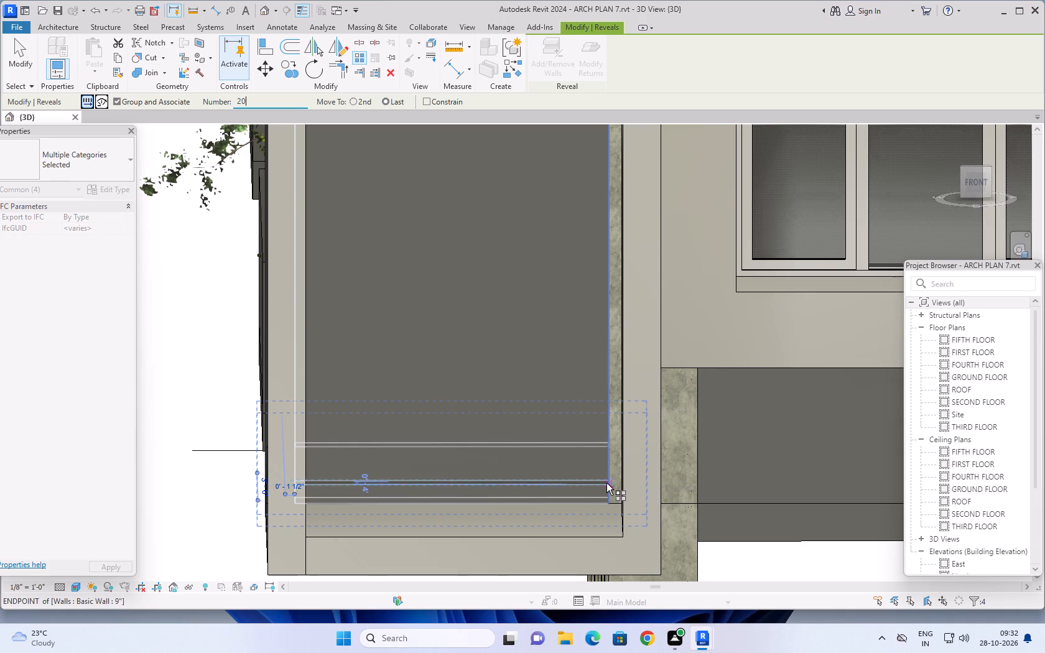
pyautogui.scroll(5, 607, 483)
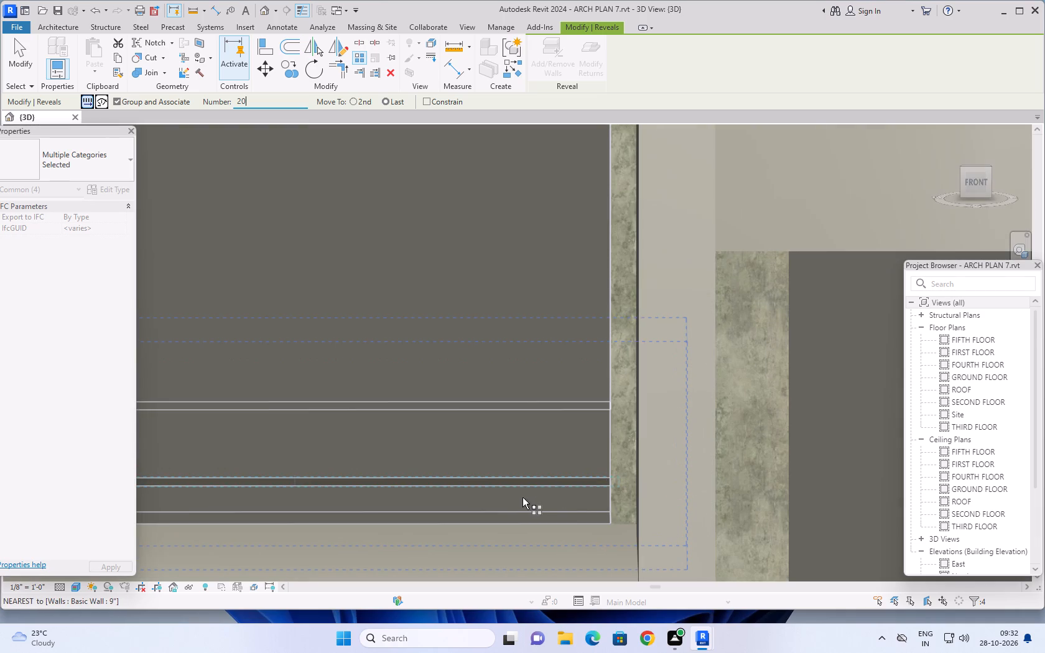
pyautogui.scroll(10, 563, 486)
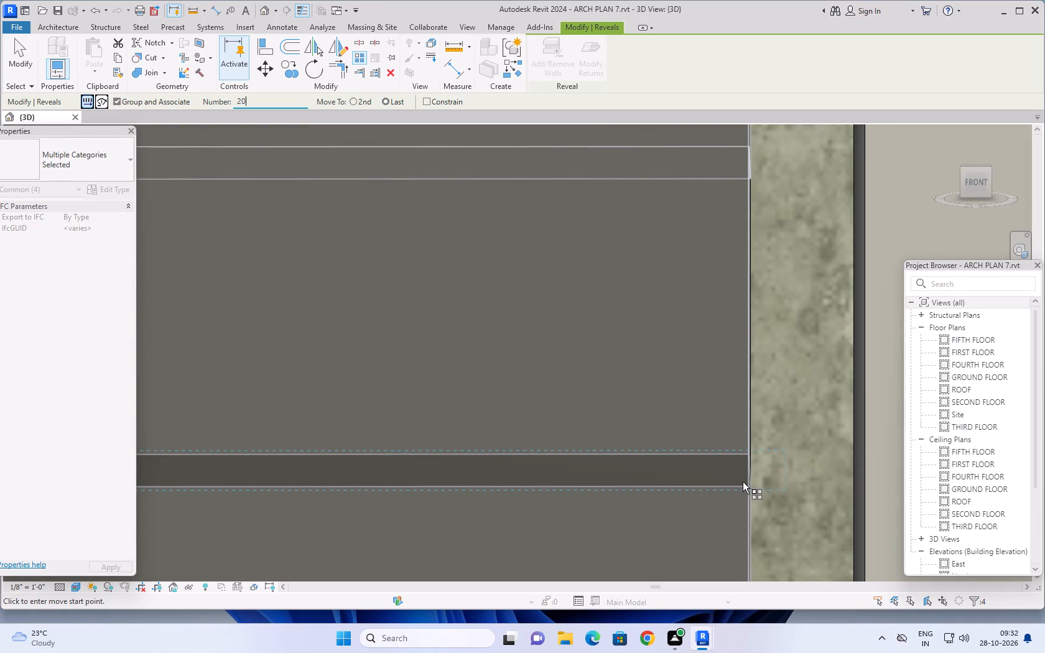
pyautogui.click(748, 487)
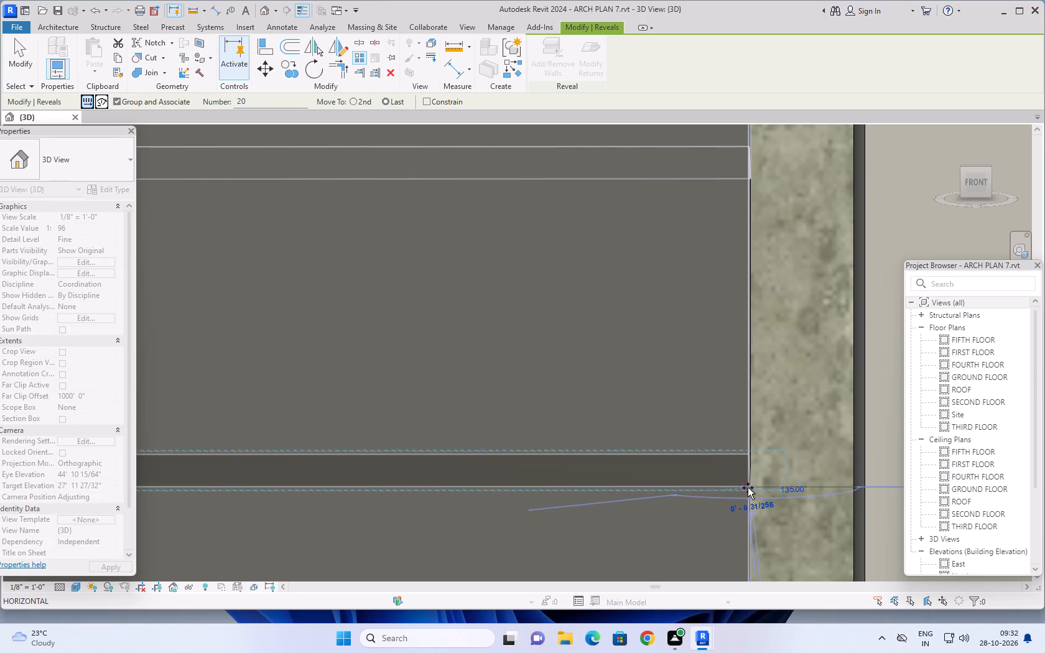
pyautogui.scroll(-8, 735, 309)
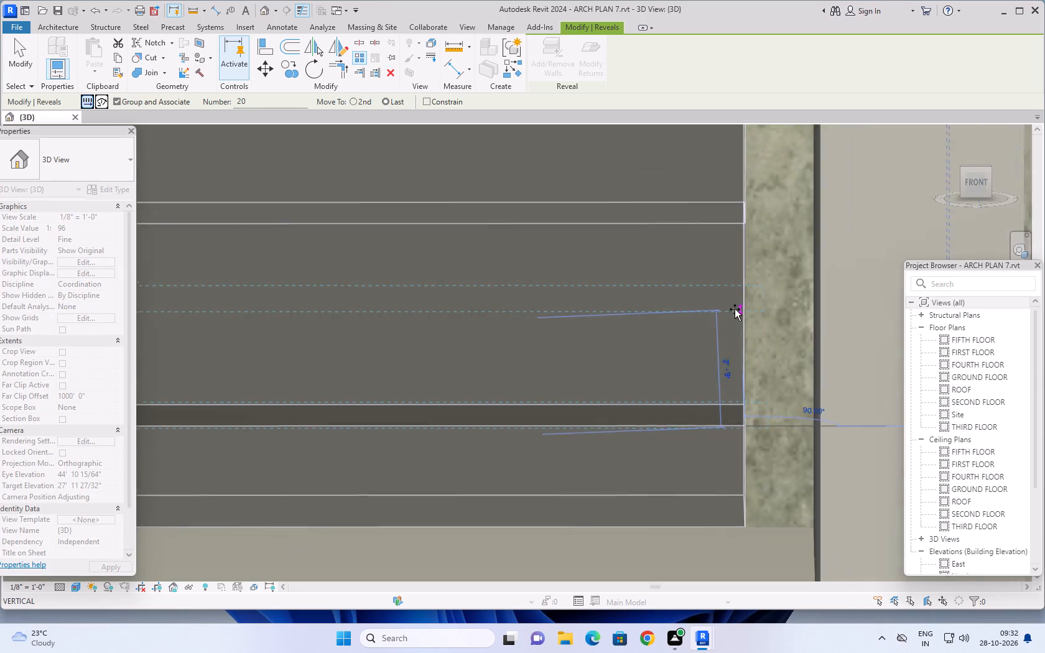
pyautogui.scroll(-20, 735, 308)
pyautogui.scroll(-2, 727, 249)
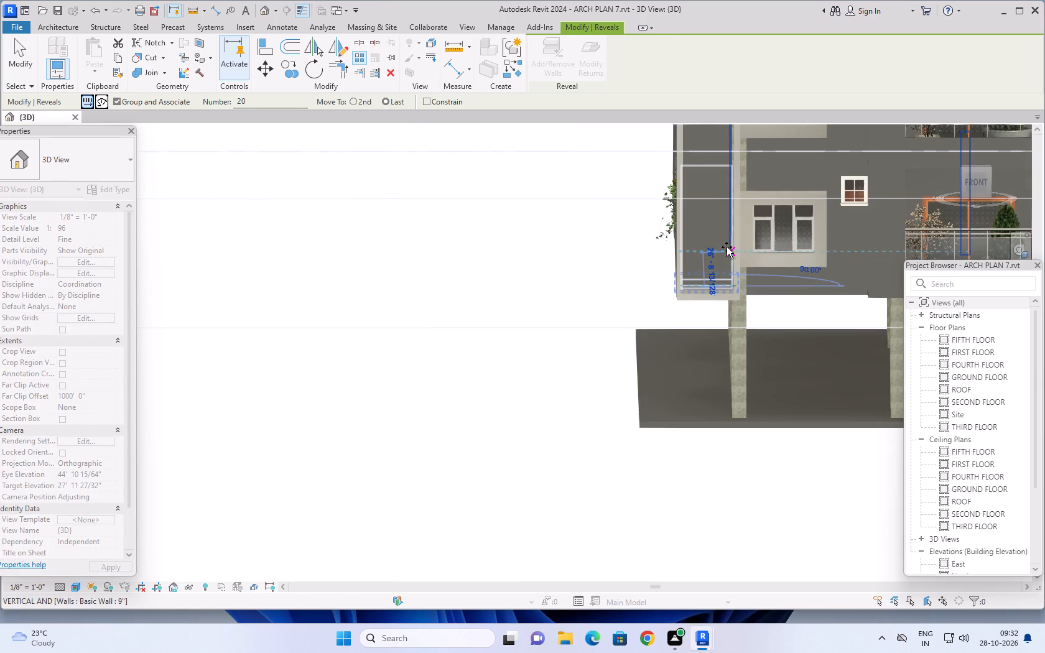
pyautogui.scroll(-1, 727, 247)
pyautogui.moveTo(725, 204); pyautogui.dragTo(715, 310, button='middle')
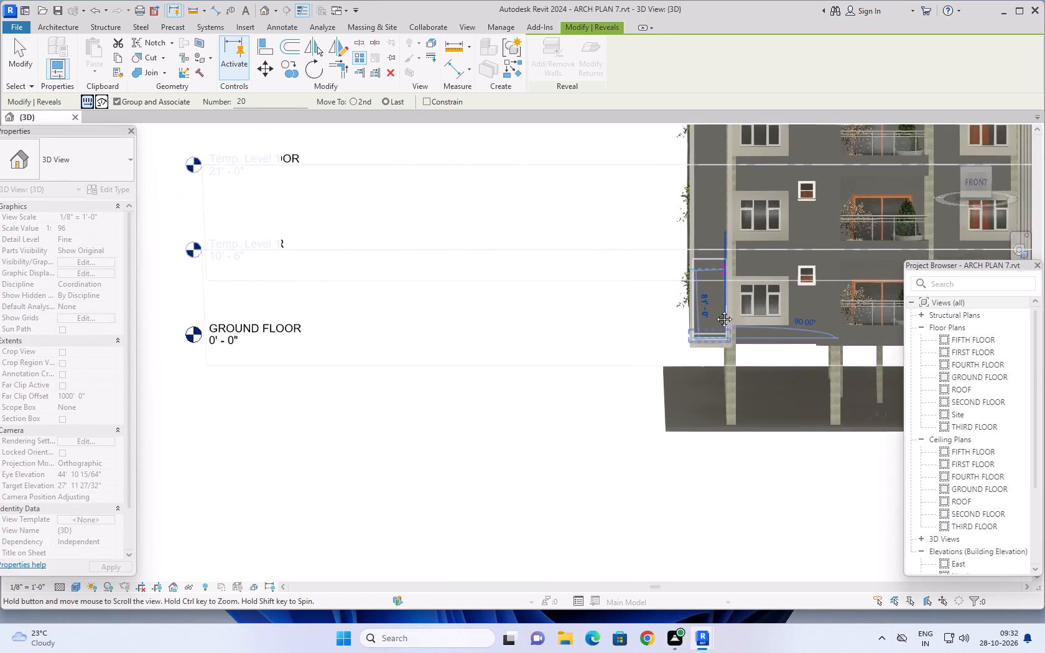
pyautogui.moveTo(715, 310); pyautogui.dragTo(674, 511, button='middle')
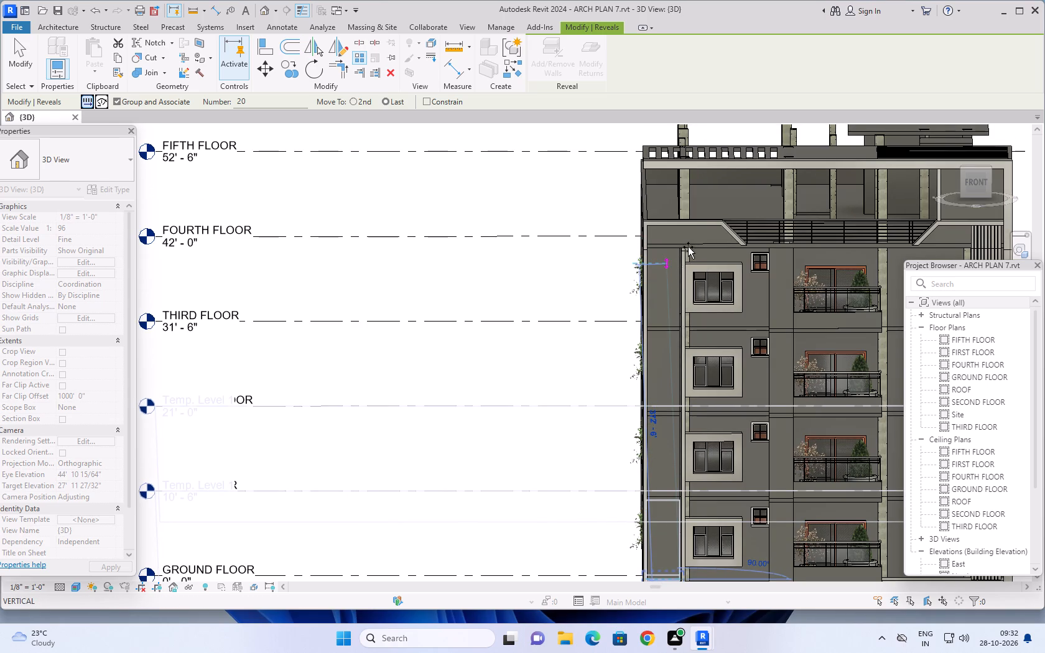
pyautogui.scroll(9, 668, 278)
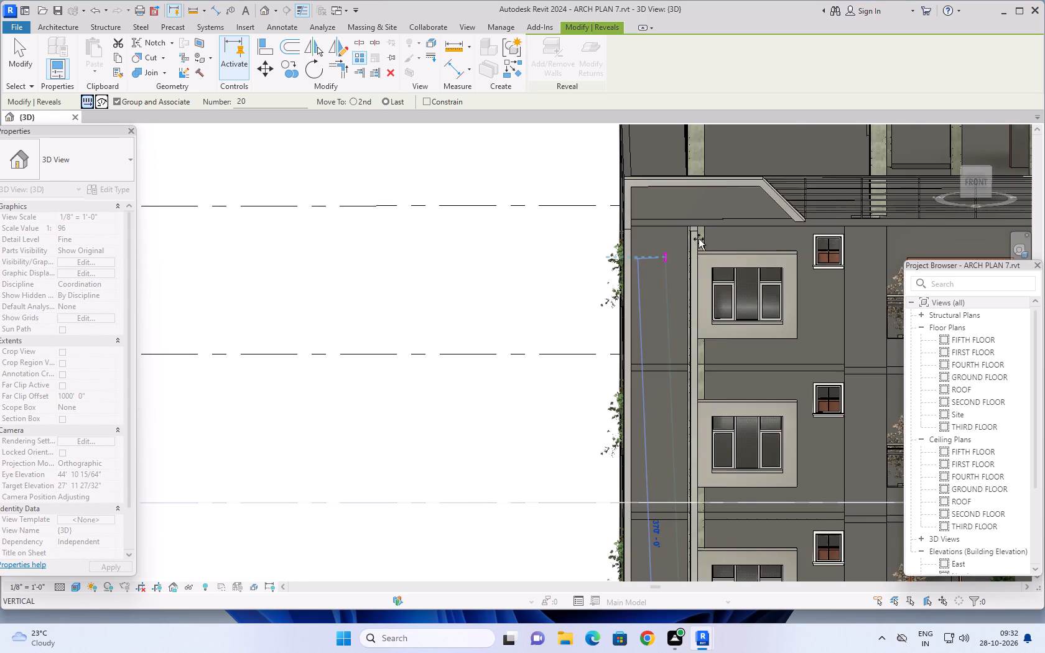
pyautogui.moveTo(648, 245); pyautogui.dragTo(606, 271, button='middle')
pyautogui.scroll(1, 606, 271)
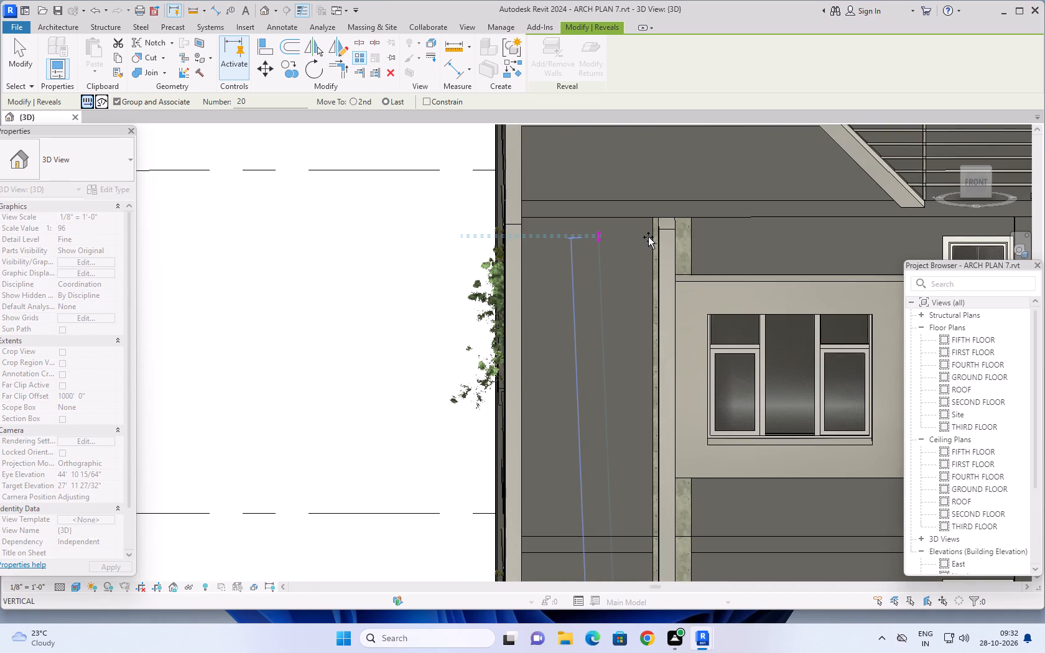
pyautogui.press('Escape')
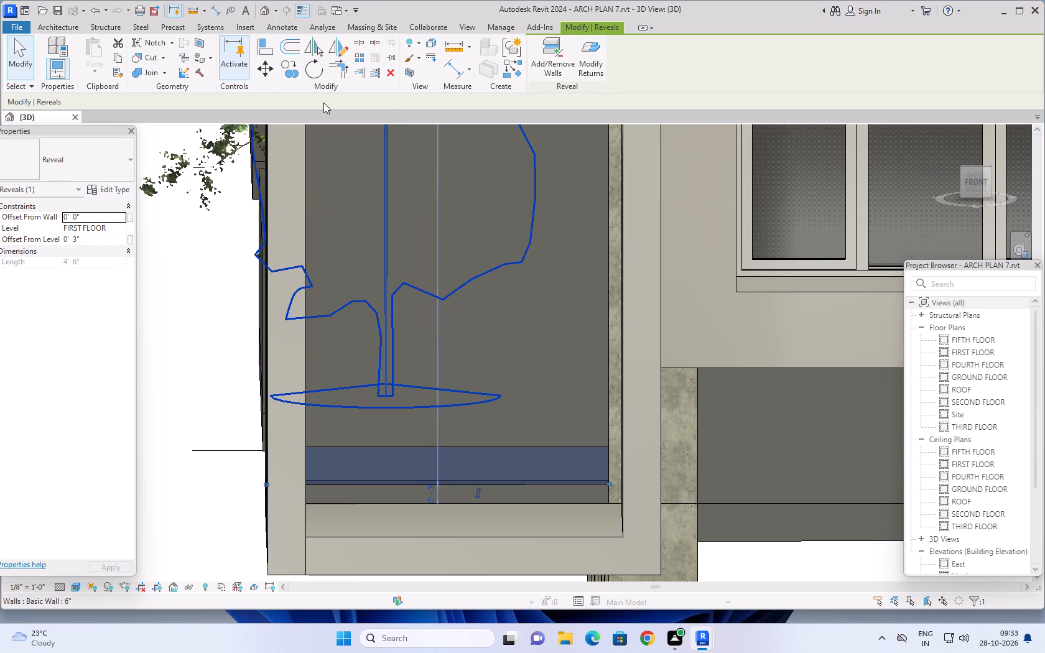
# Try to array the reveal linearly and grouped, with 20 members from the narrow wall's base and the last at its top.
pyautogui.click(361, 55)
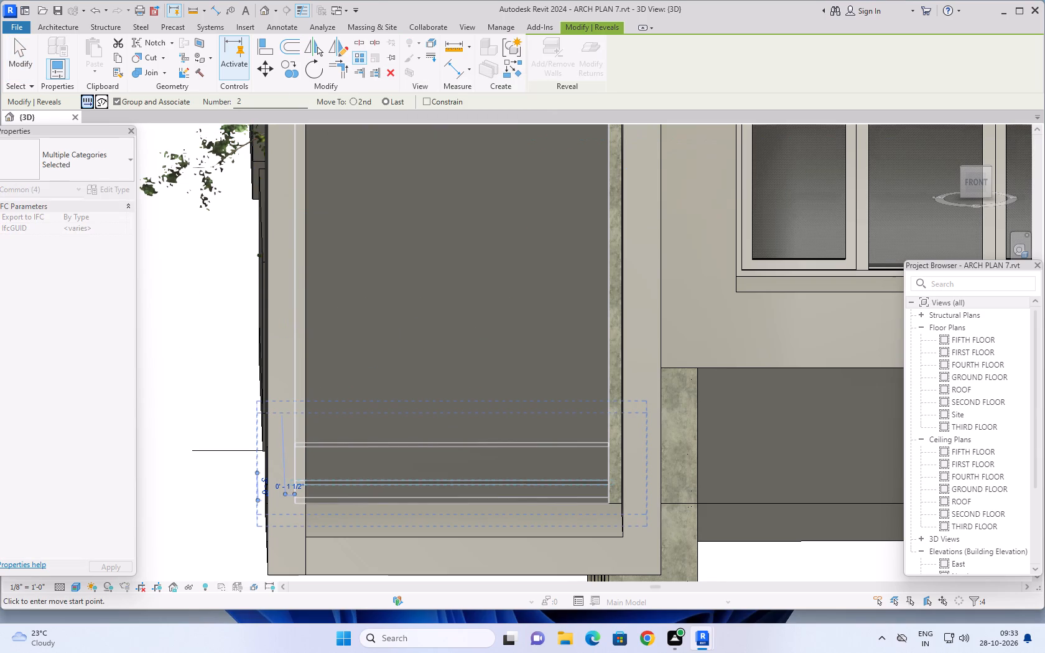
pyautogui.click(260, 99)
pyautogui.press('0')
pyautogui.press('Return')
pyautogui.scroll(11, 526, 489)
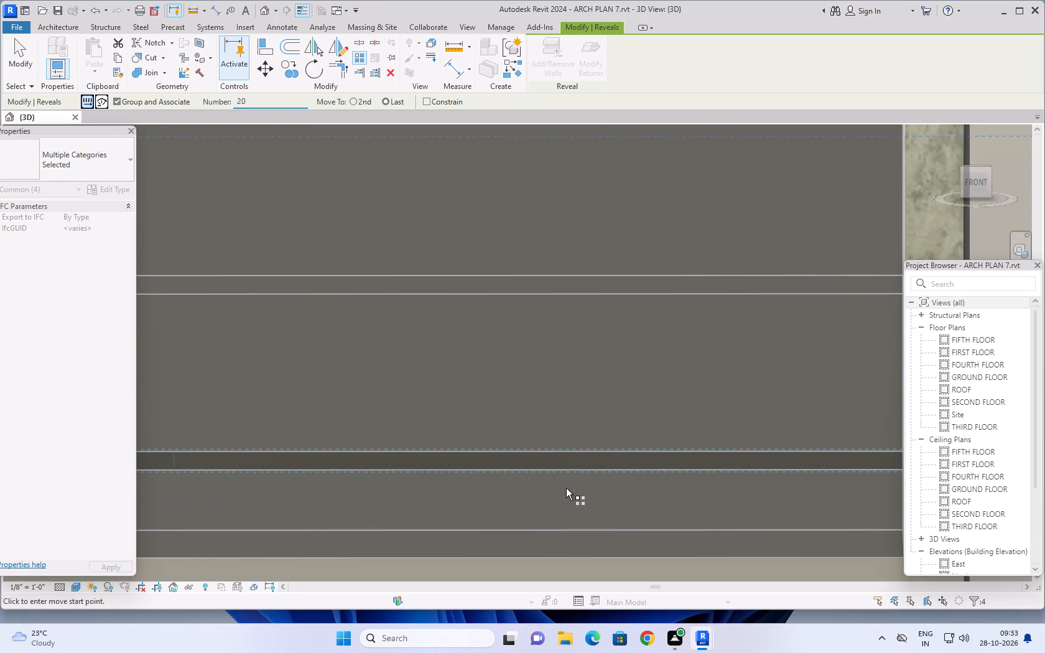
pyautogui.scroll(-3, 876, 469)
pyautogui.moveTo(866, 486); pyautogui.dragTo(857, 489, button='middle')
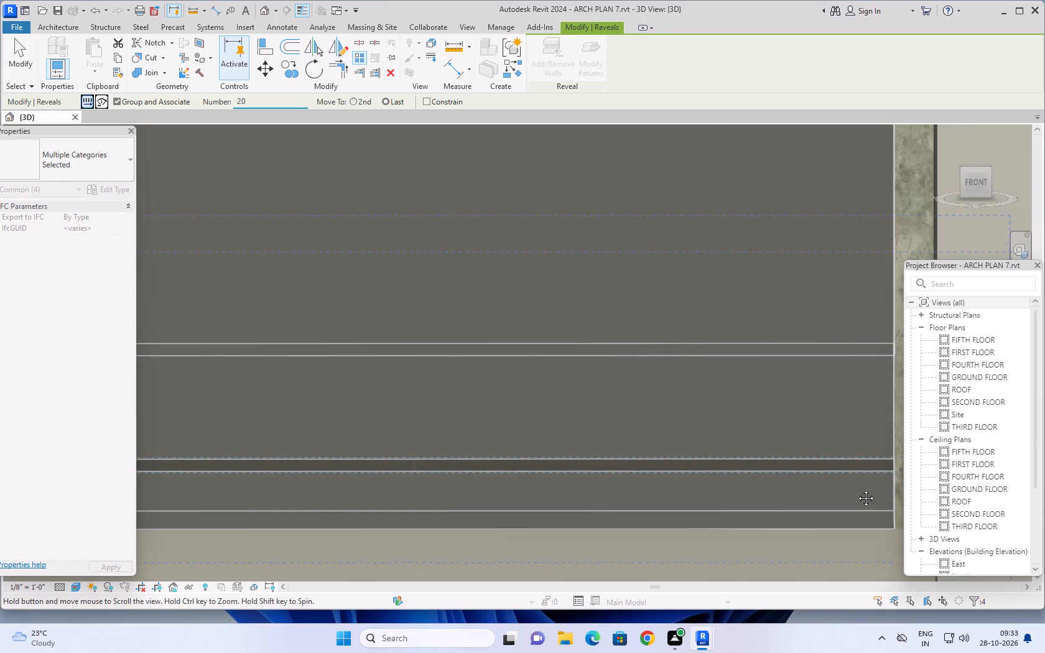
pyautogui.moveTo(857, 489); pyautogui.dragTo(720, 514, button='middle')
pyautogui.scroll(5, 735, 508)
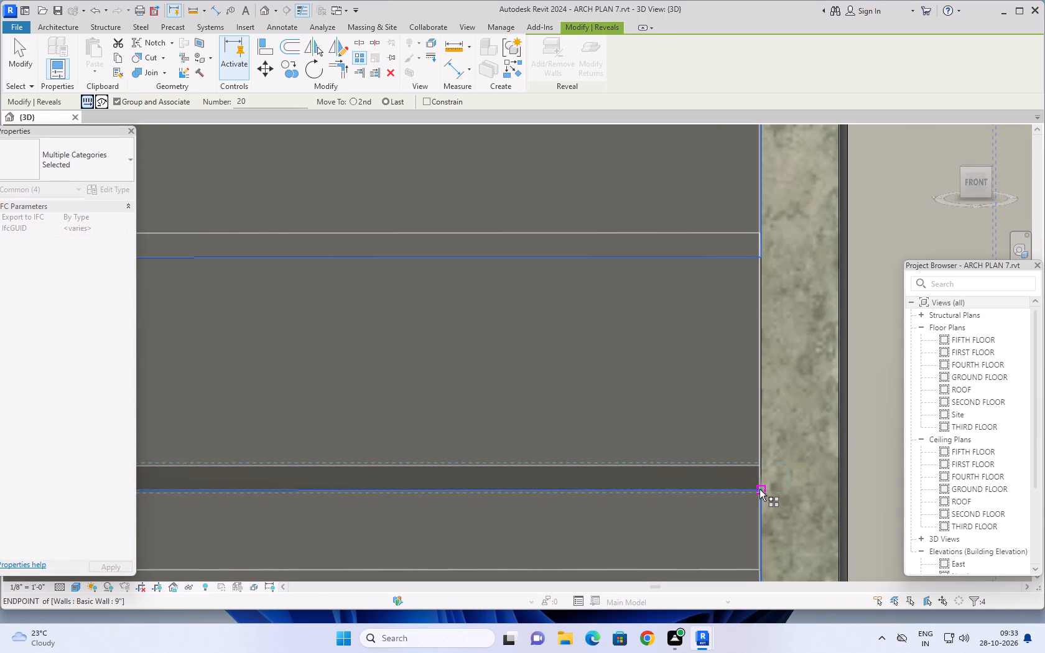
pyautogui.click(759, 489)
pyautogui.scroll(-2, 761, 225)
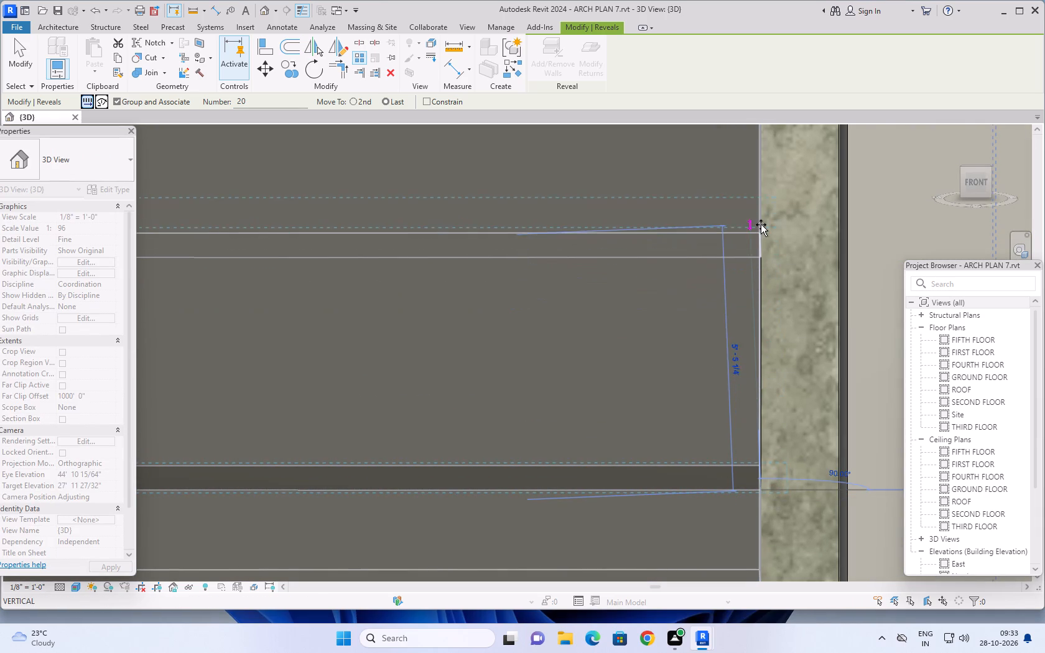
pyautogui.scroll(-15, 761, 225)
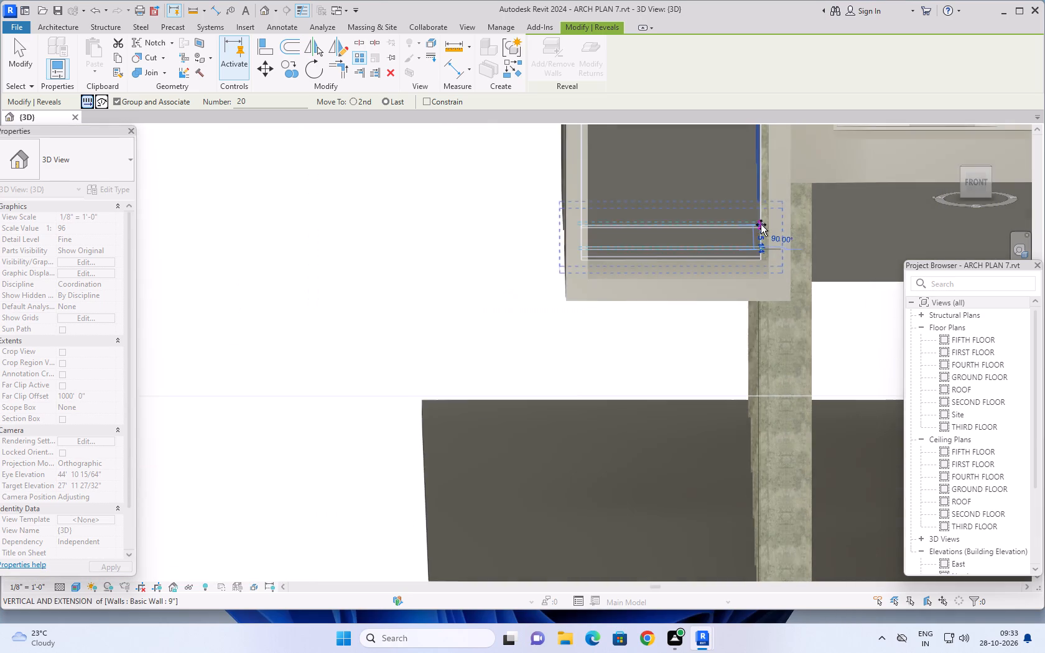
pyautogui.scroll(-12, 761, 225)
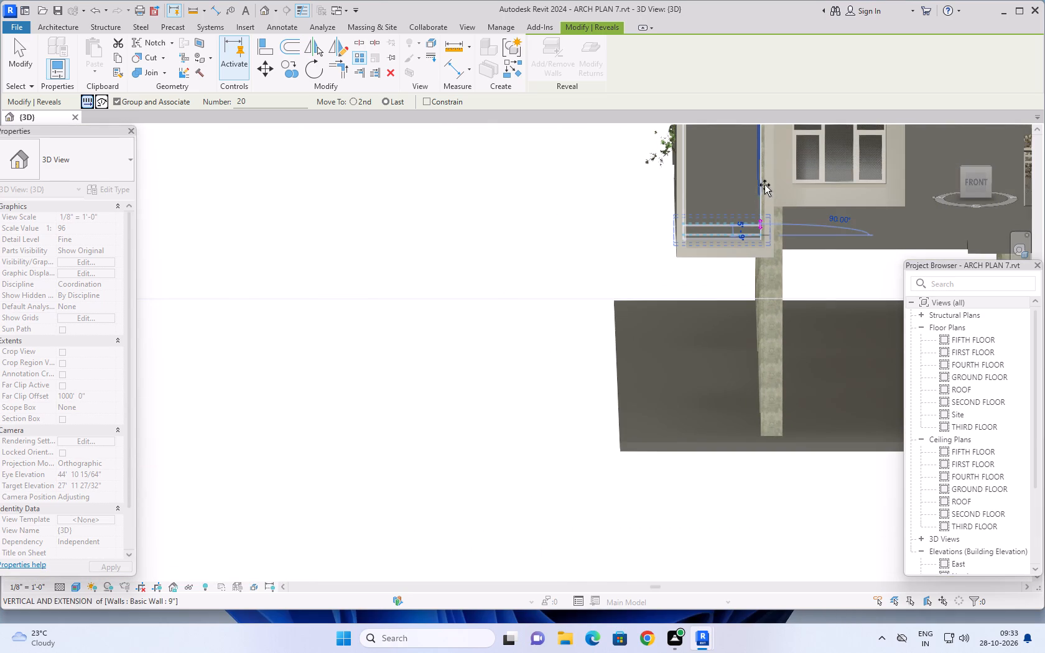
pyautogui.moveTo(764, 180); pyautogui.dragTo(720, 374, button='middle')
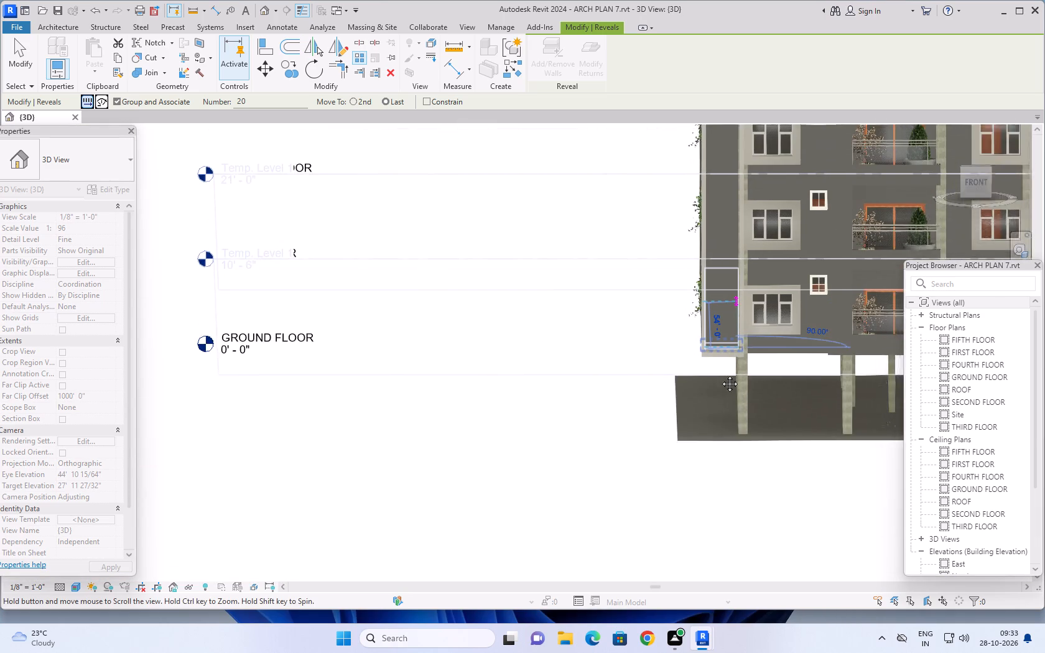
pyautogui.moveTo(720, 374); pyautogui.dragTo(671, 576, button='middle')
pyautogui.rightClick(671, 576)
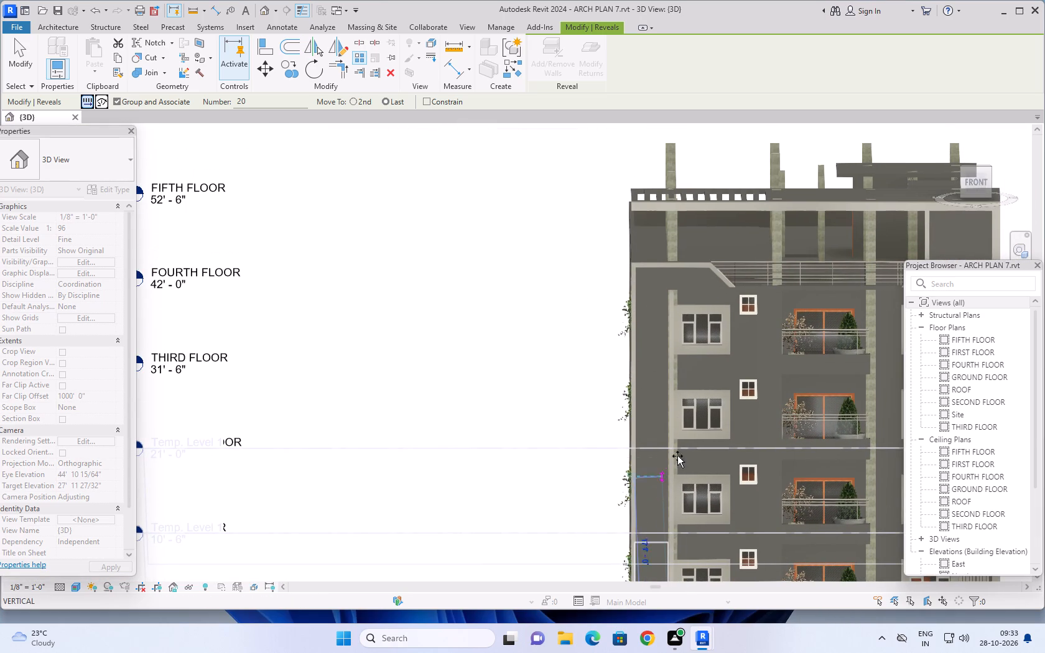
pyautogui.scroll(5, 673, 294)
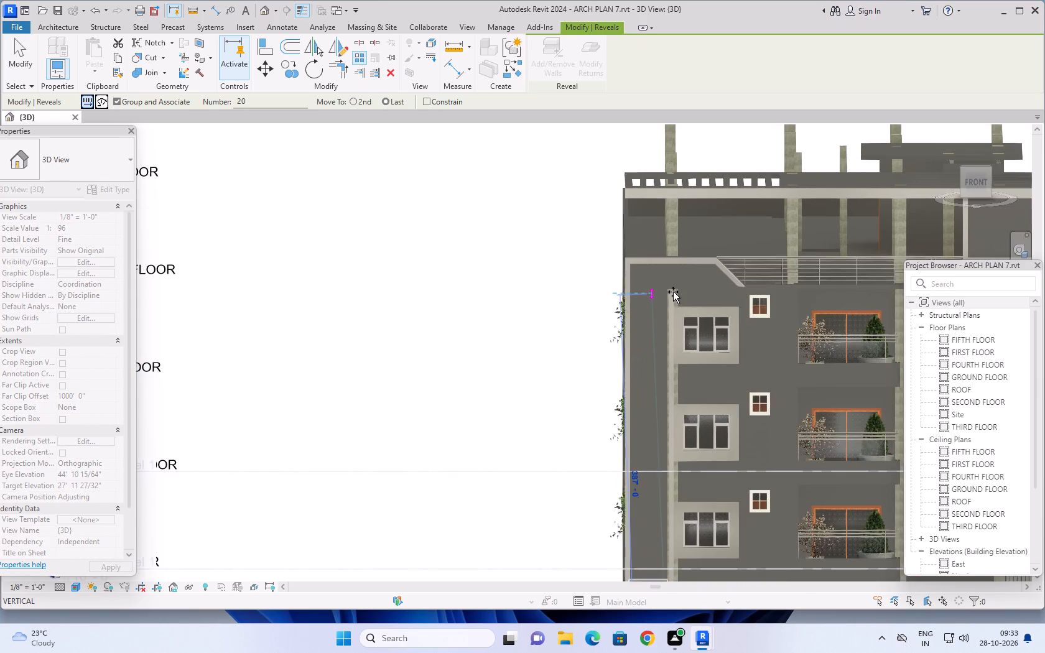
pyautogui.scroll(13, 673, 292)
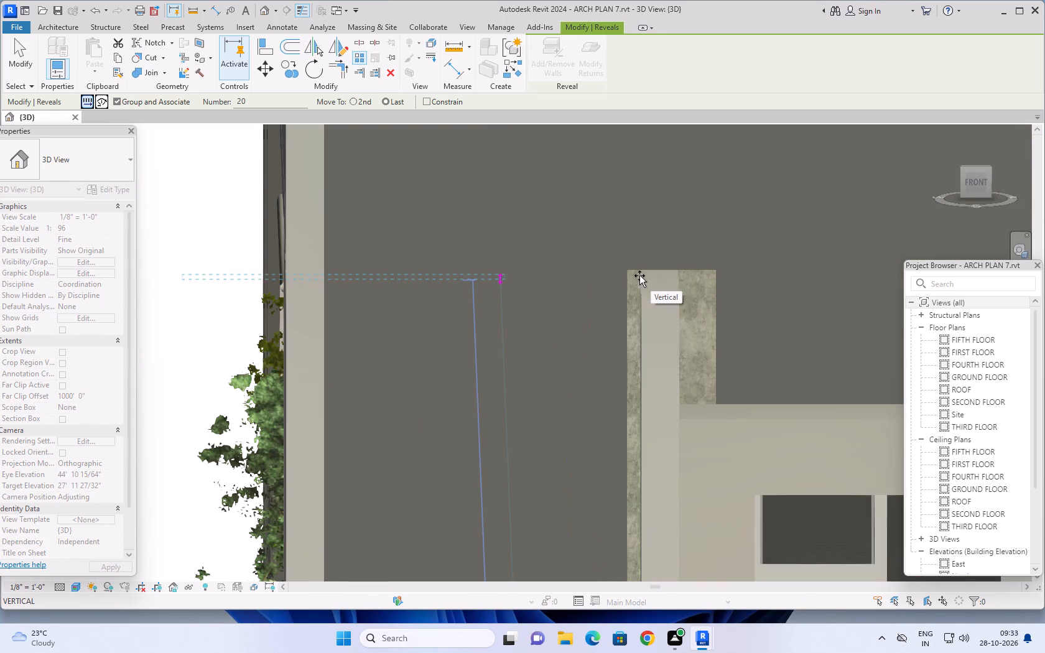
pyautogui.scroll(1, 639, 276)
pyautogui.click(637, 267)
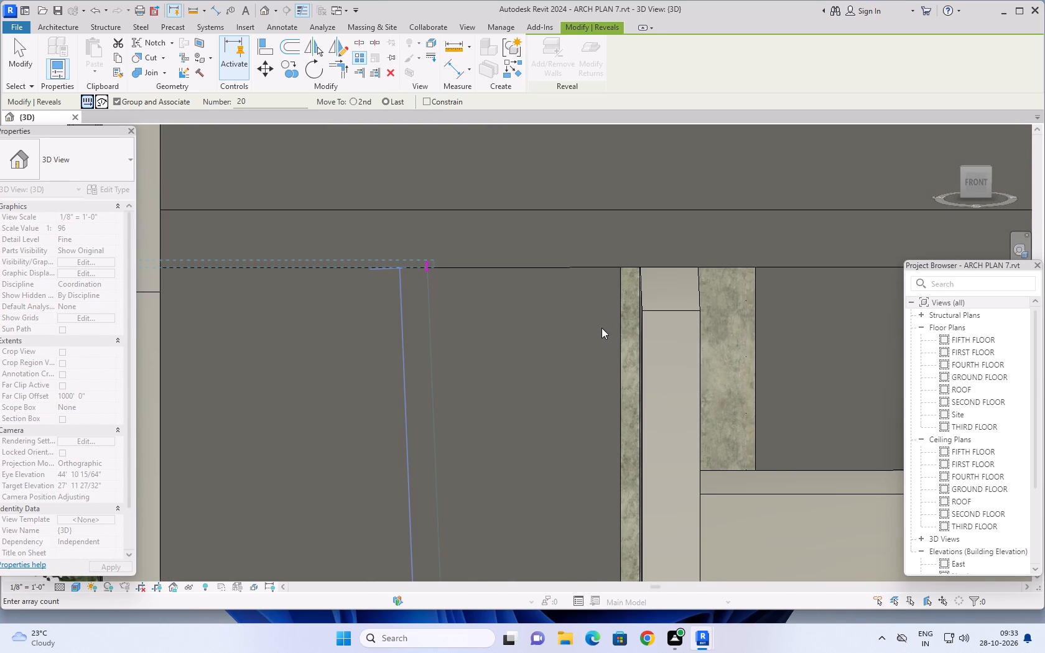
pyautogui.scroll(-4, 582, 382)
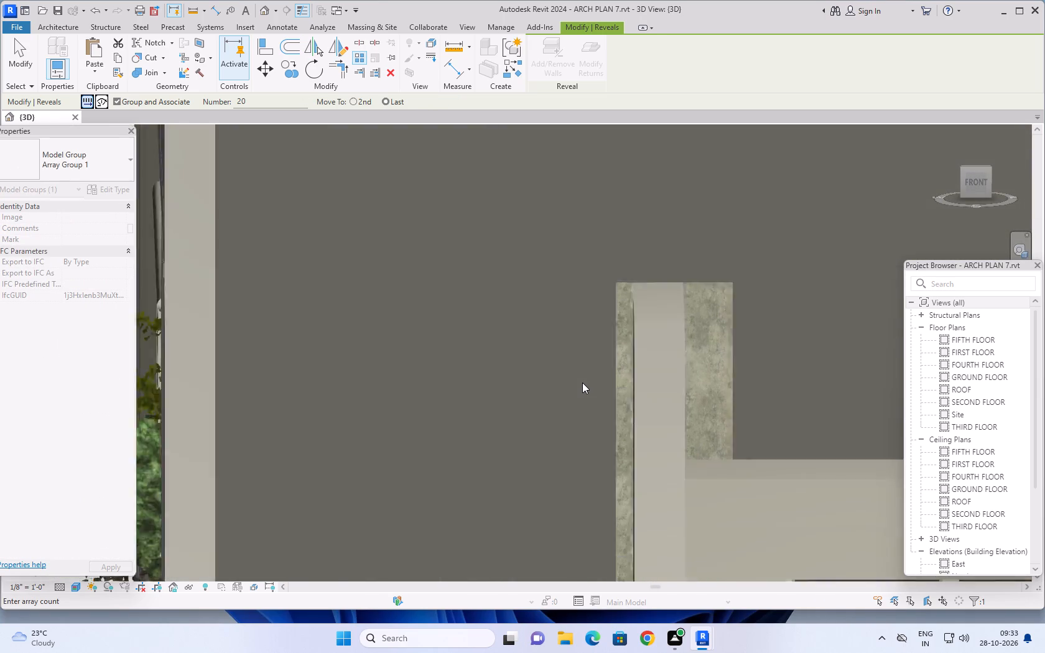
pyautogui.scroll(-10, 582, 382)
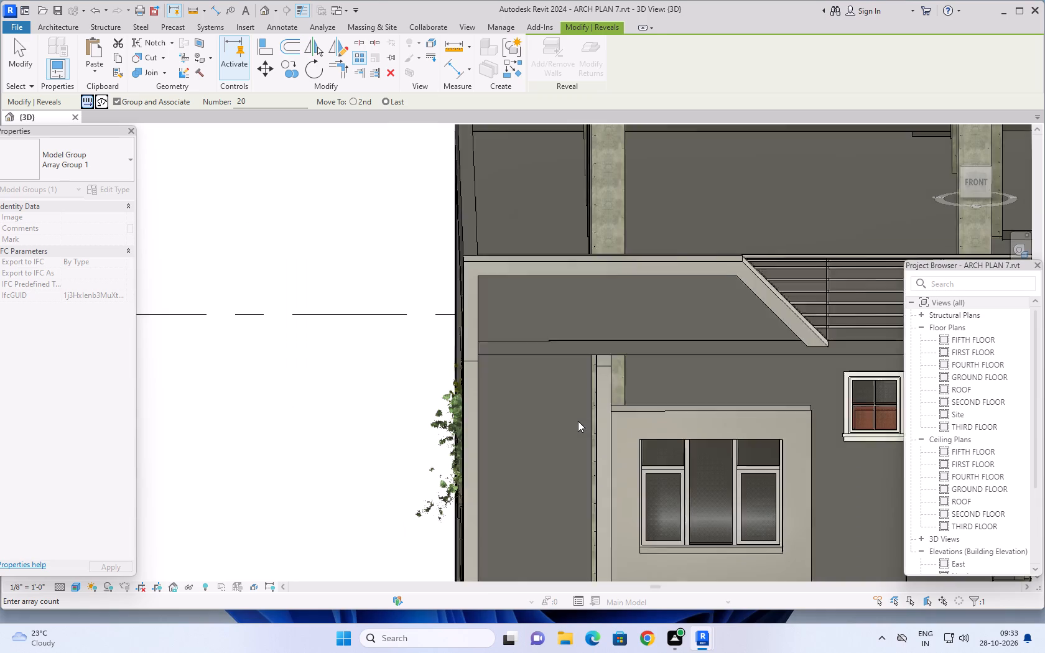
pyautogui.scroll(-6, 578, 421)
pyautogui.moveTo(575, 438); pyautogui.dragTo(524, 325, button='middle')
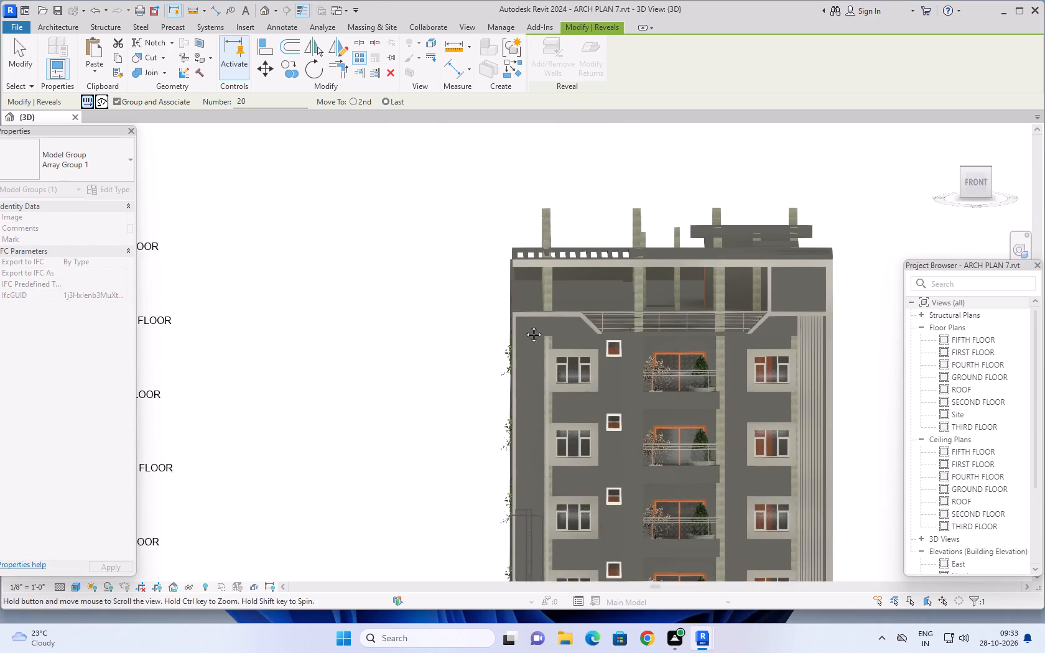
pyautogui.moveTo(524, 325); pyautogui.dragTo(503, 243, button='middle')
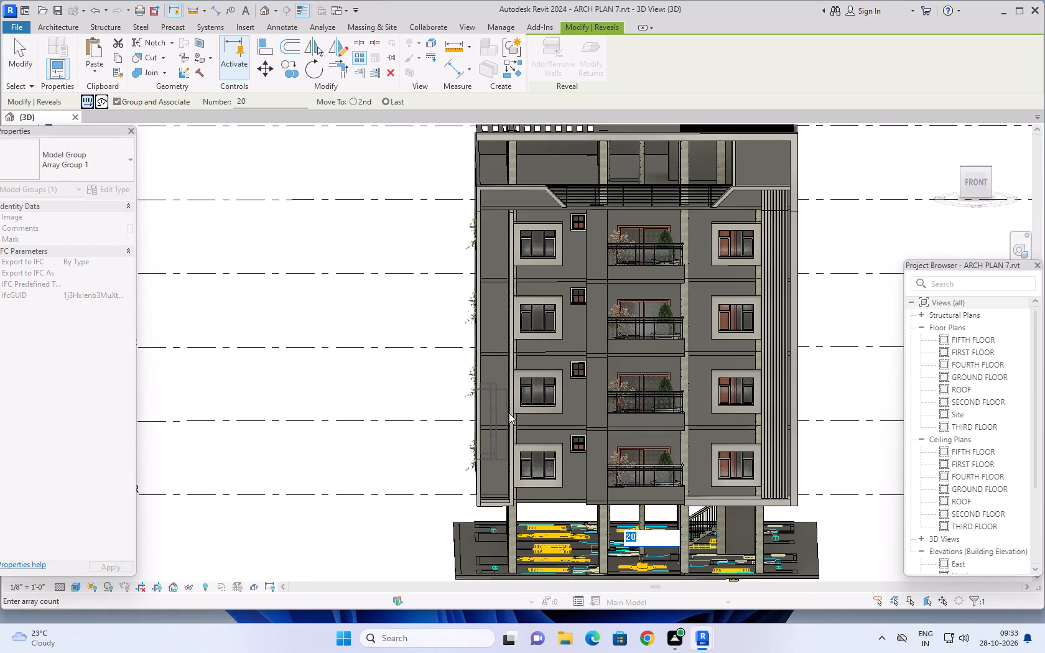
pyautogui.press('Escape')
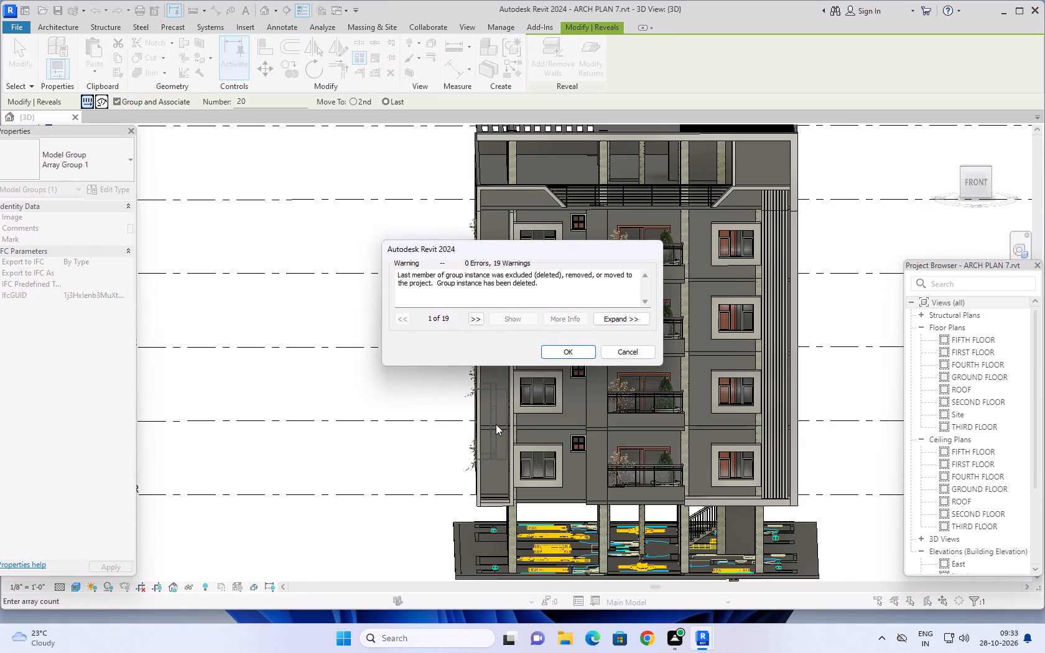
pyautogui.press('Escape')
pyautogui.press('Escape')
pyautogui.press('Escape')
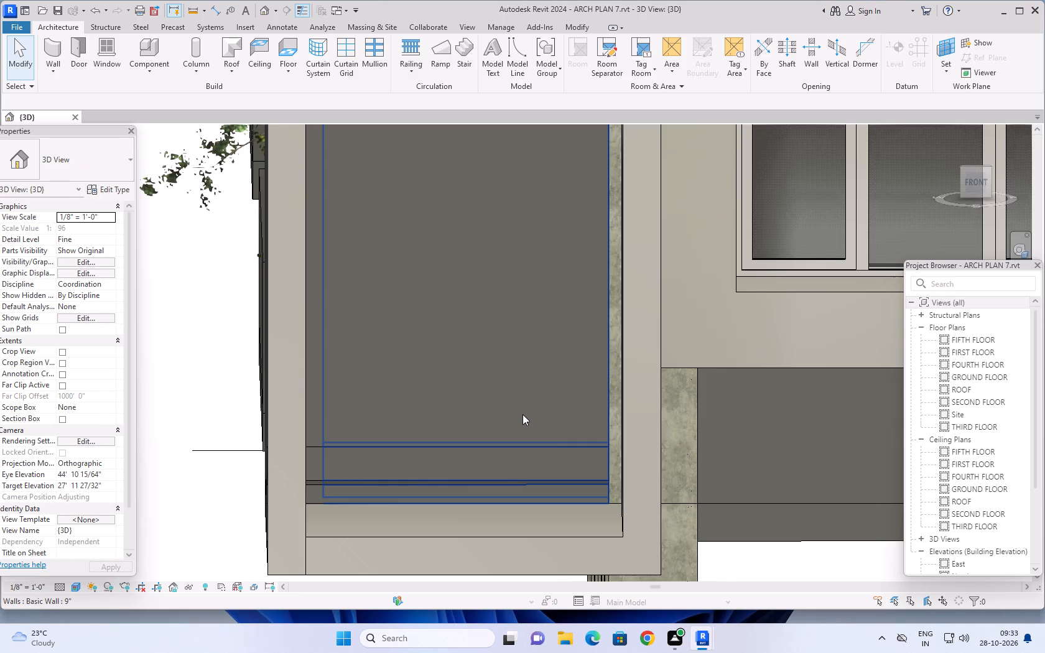
# Delete the horizontal reveal near the base of the narrow front wall.
pyautogui.scroll(-5, 524, 412)
pyautogui.press('Escape')
pyautogui.press('Escape')
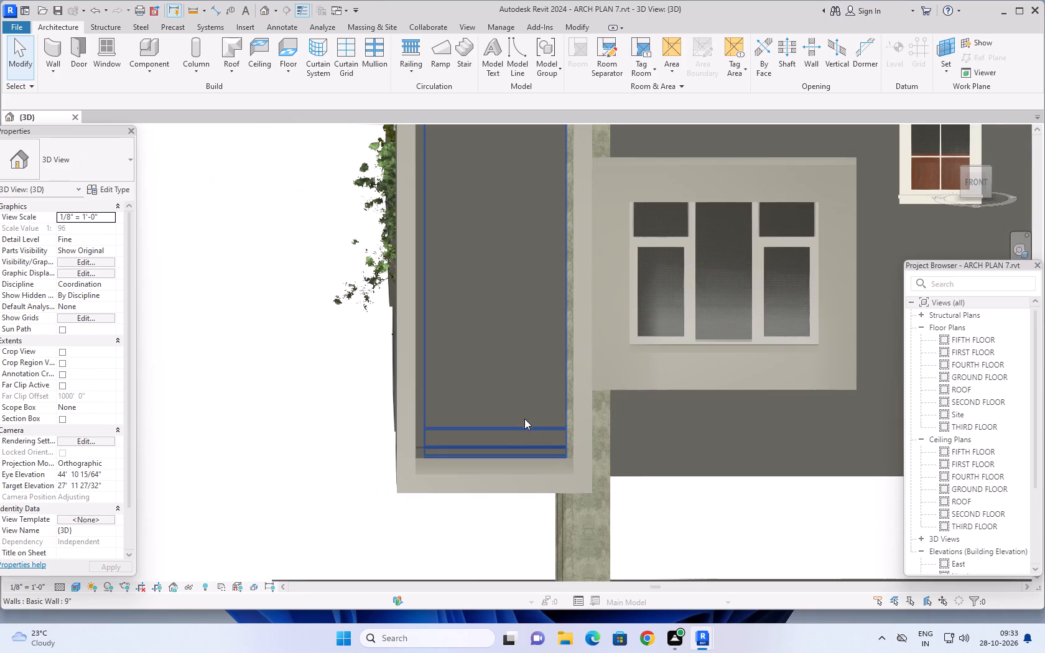
pyautogui.press('Escape')
pyautogui.click(525, 435)
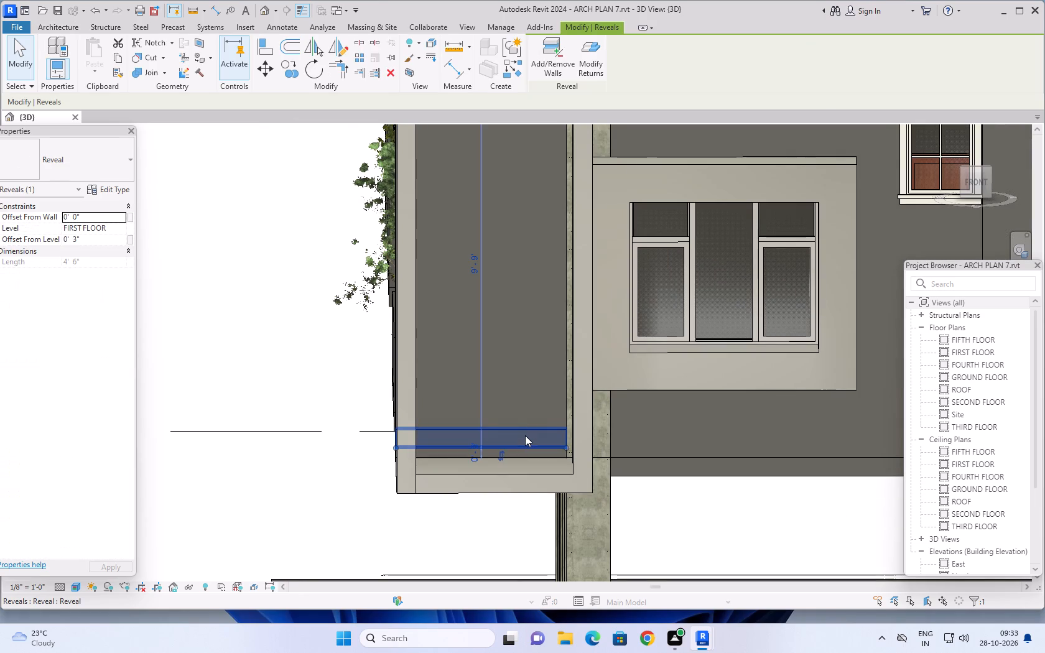
pyautogui.press('Delete')
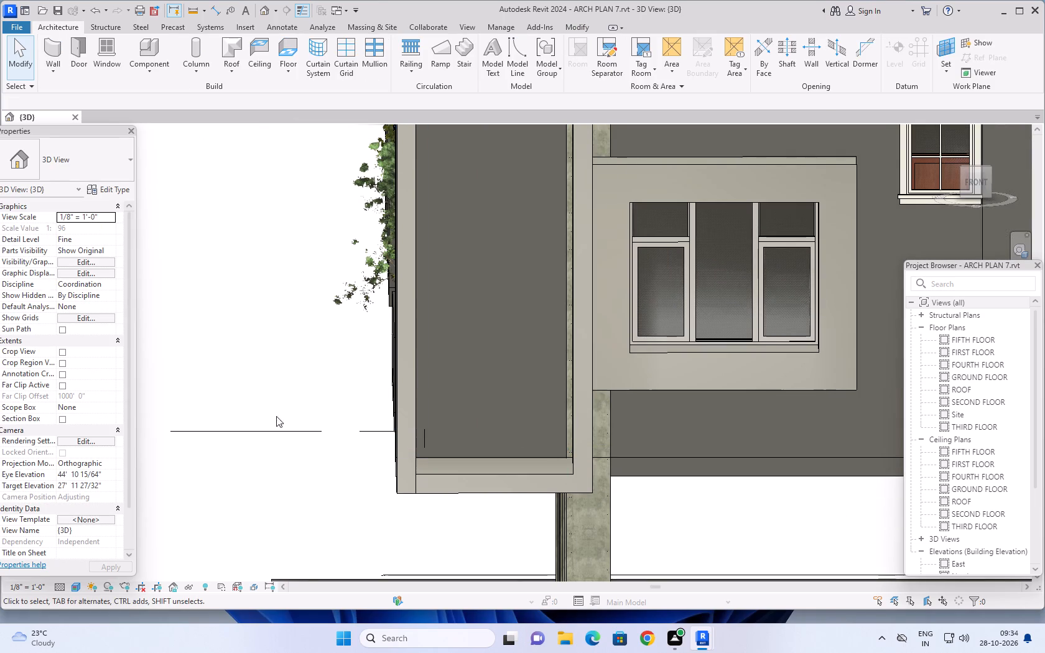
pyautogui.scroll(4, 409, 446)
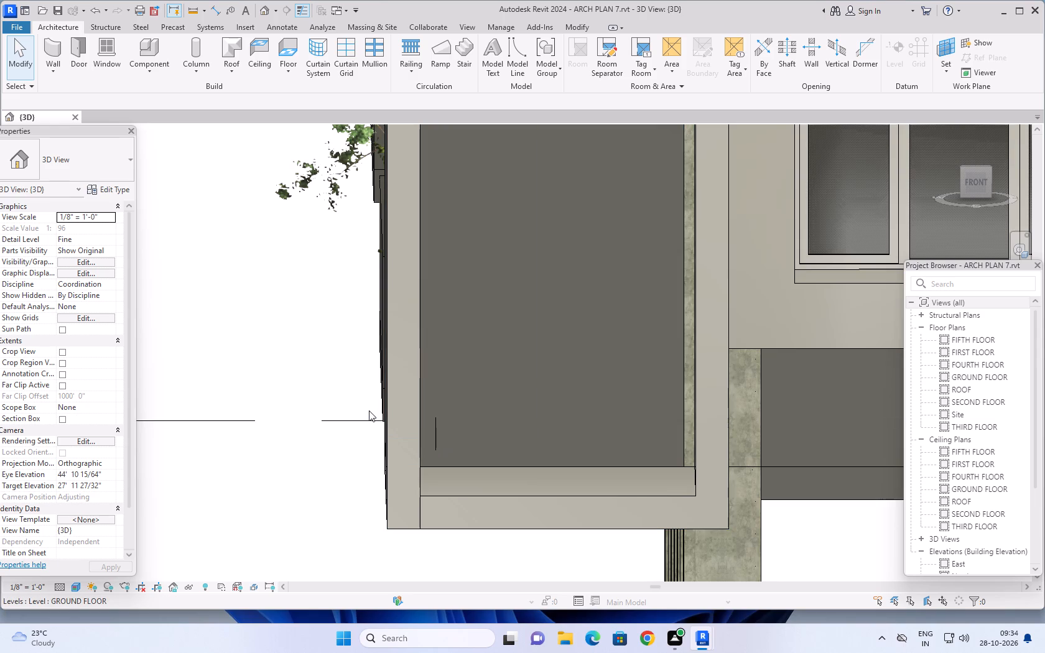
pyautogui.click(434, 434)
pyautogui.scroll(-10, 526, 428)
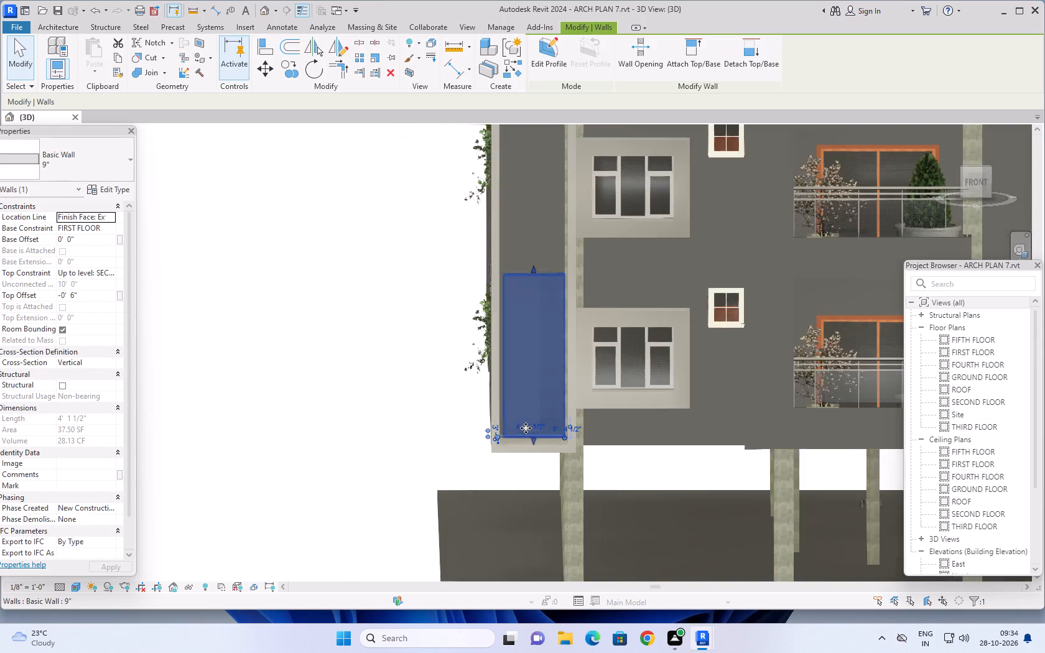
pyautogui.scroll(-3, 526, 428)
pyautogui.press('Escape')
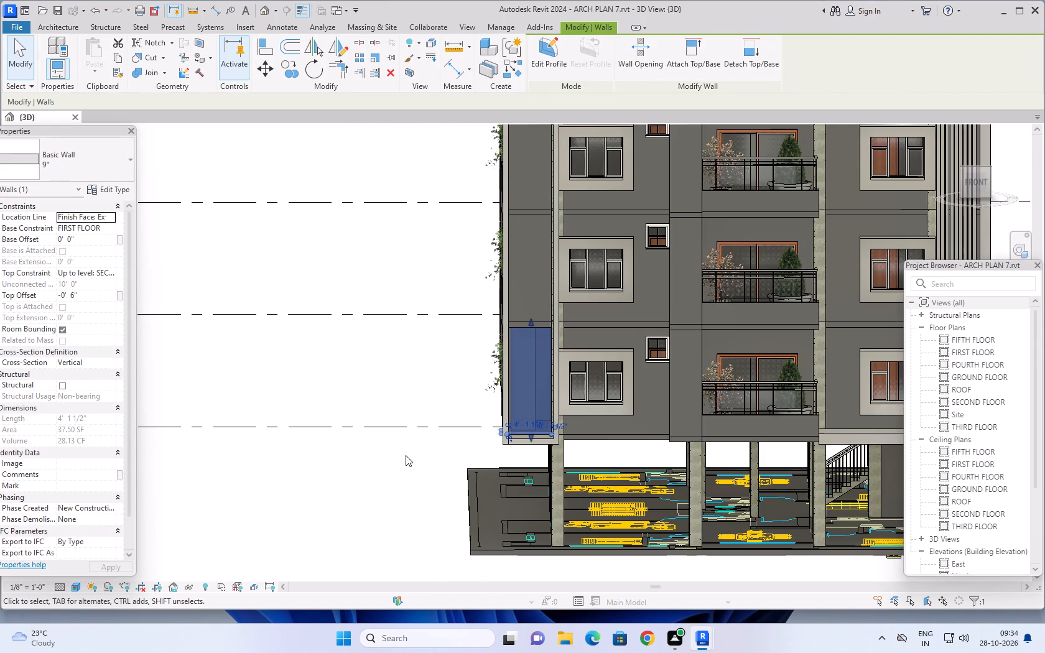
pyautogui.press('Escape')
# Examine the building's left side and whole front facade, including the narrow wall and the vertical strips at the opposite end.
pyautogui.keyDown('shift'); pyautogui.moveTo(417, 468); pyautogui.dragTo(419, 470, button='middle'); pyautogui.keyUp('shift')
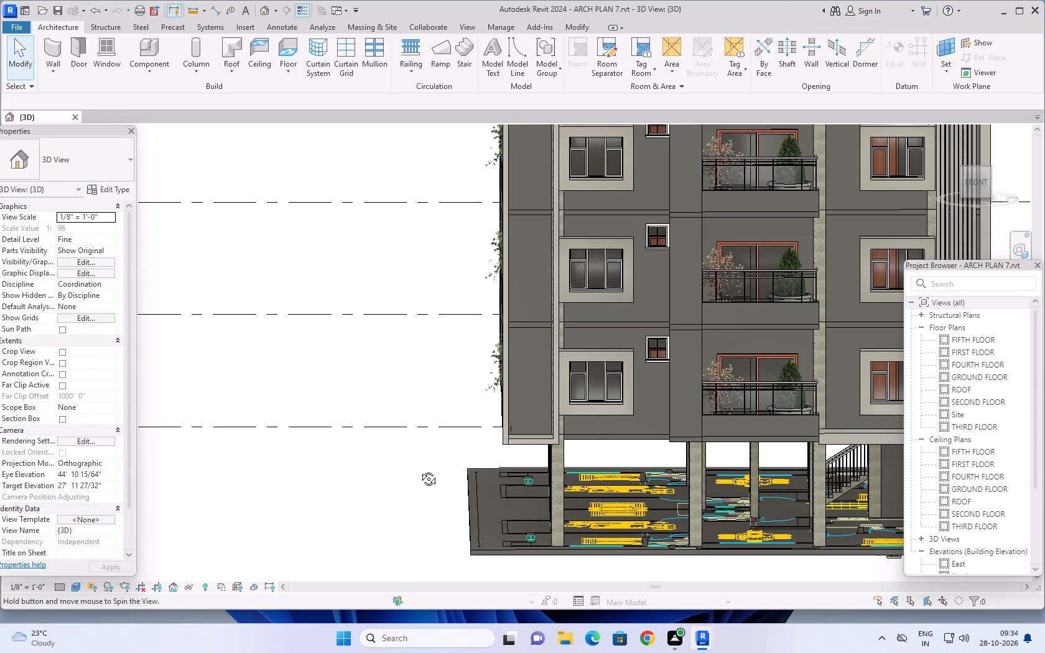
pyautogui.keyDown('shift'); pyautogui.moveTo(419, 470); pyautogui.dragTo(526, 484, button='middle'); pyautogui.keyUp('shift')
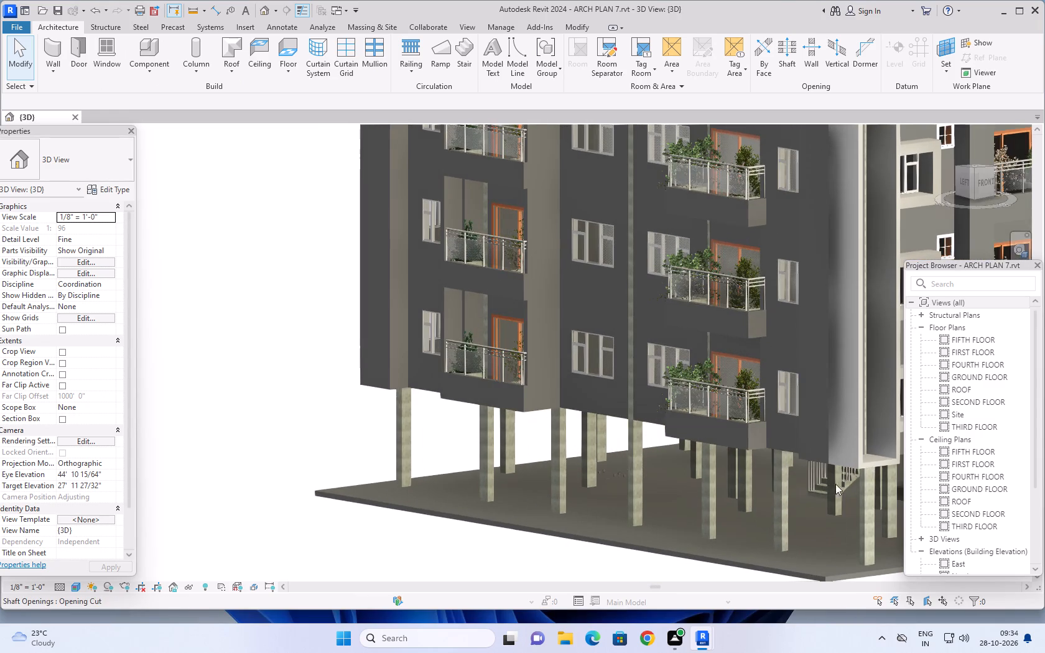
pyautogui.scroll(8, 845, 457)
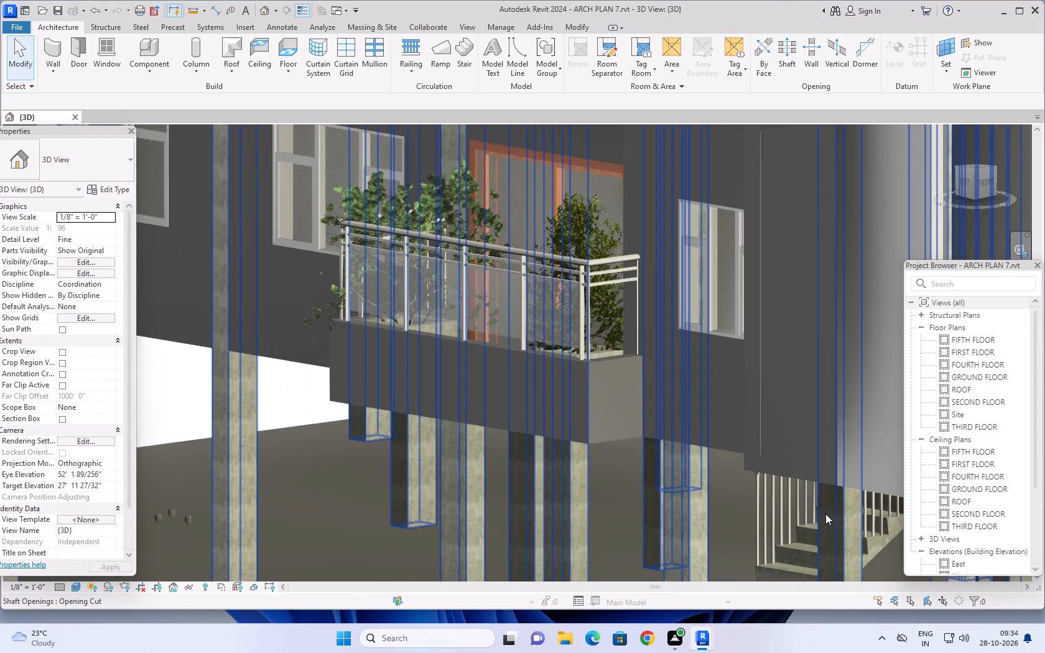
pyautogui.scroll(-11, 832, 483)
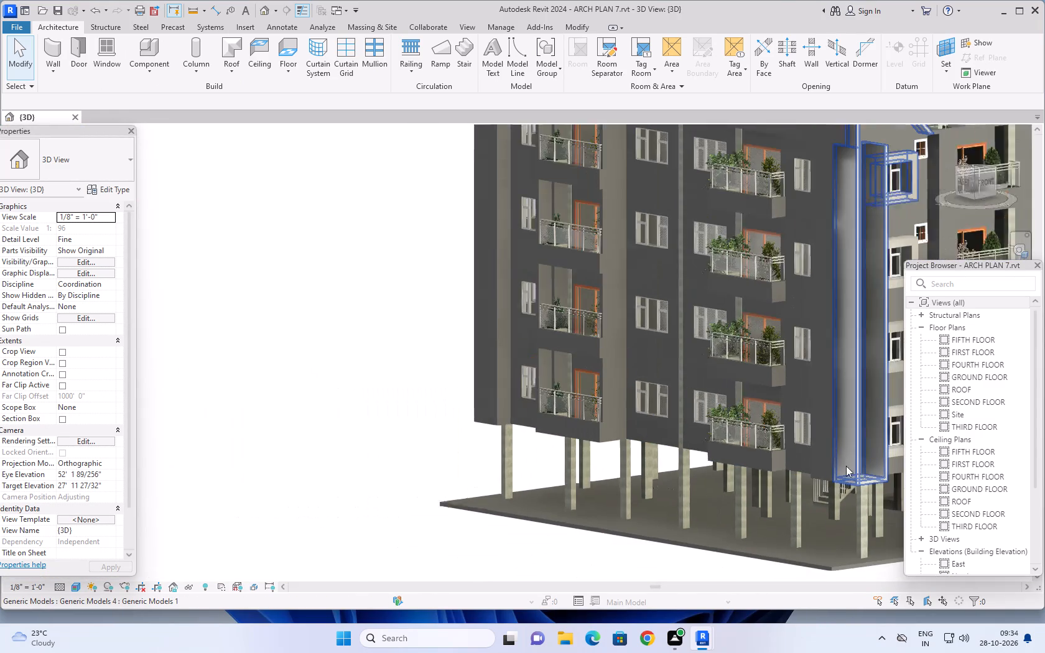
pyautogui.keyDown('shift'); pyautogui.moveTo(857, 461); pyautogui.dragTo(776, 481, button='middle'); pyautogui.keyUp('shift')
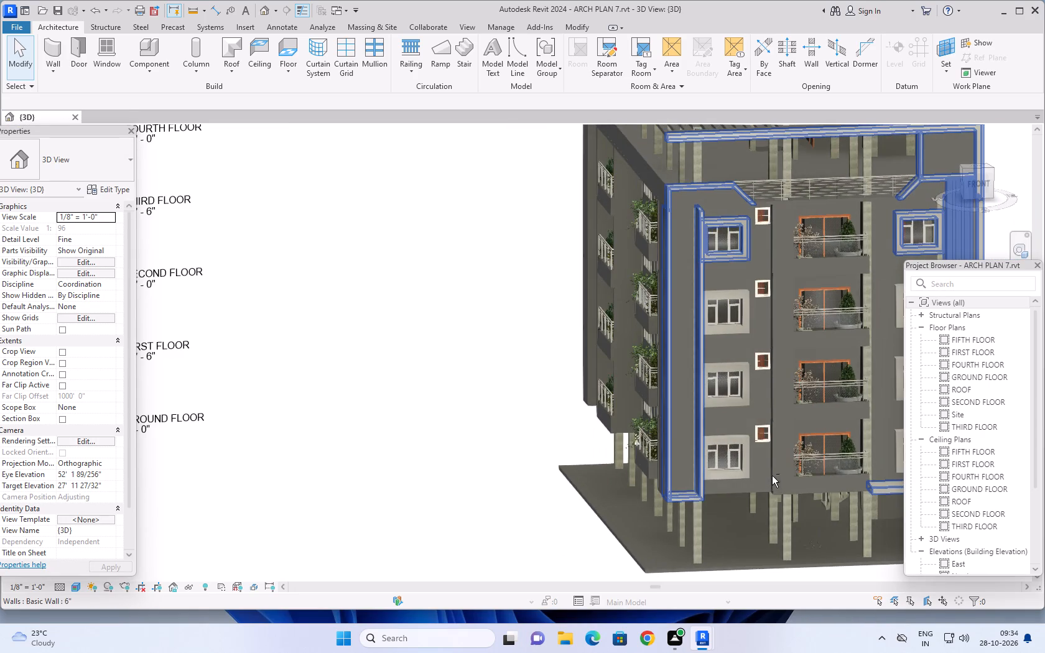
pyautogui.scroll(-1, 772, 475)
pyautogui.scroll(-1, 551, 461)
pyautogui.moveTo(542, 461); pyautogui.dragTo(526, 466, button='middle')
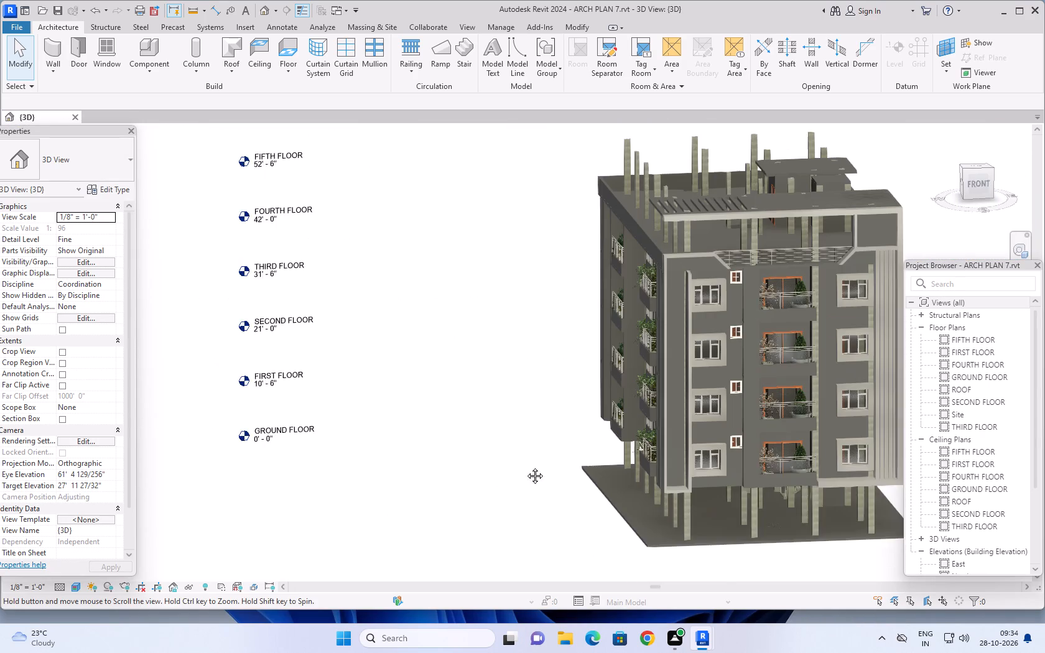
pyautogui.moveTo(526, 466); pyautogui.dragTo(404, 497, button='middle')
pyautogui.moveTo(807, 420); pyautogui.dragTo(804, 414, button='middle')
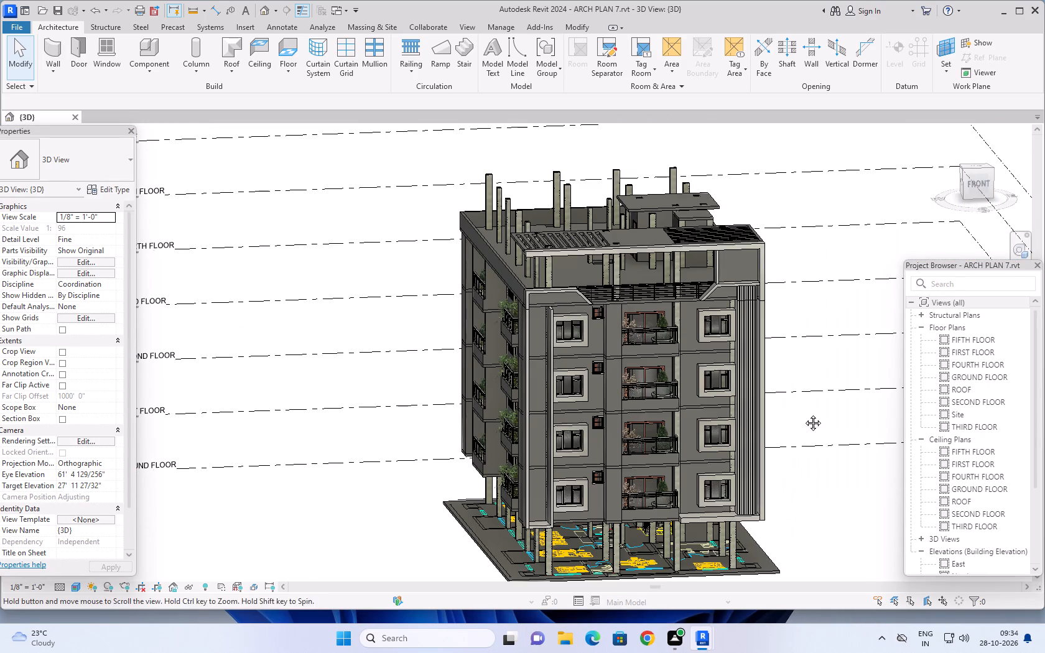
pyautogui.moveTo(804, 414); pyautogui.dragTo(785, 373, button='middle')
pyautogui.scroll(1, 794, 371)
pyautogui.moveTo(798, 364); pyautogui.dragTo(794, 364, button='middle')
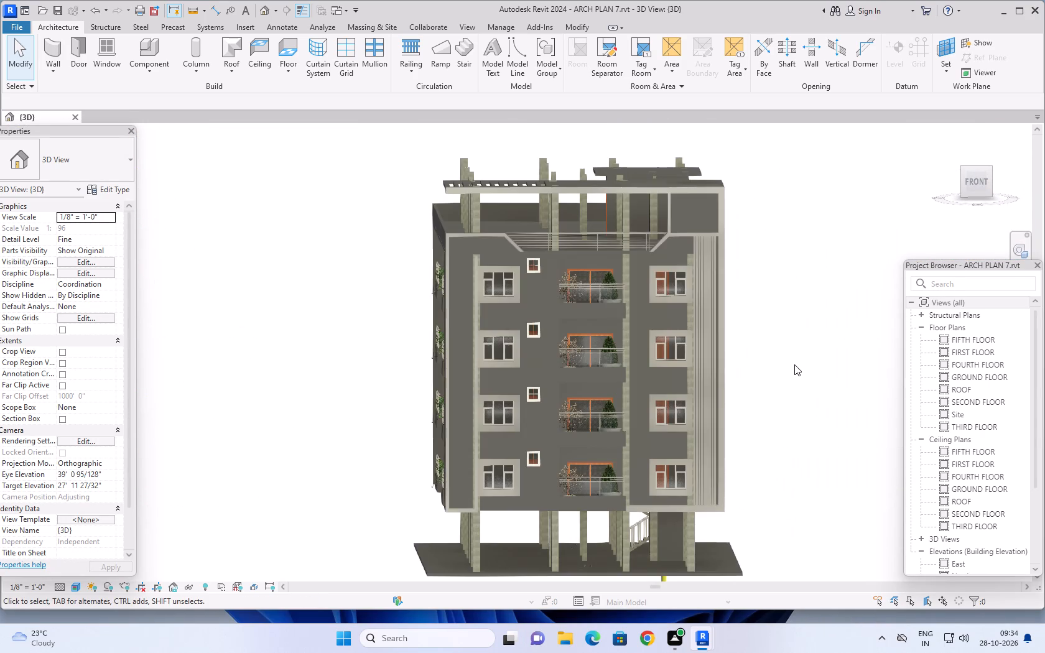
pyautogui.moveTo(794, 364); pyautogui.dragTo(741, 392, button='middle')
pyautogui.keyDown('shift'); pyautogui.middleClick(744, 392); pyautogui.keyUp('shift')
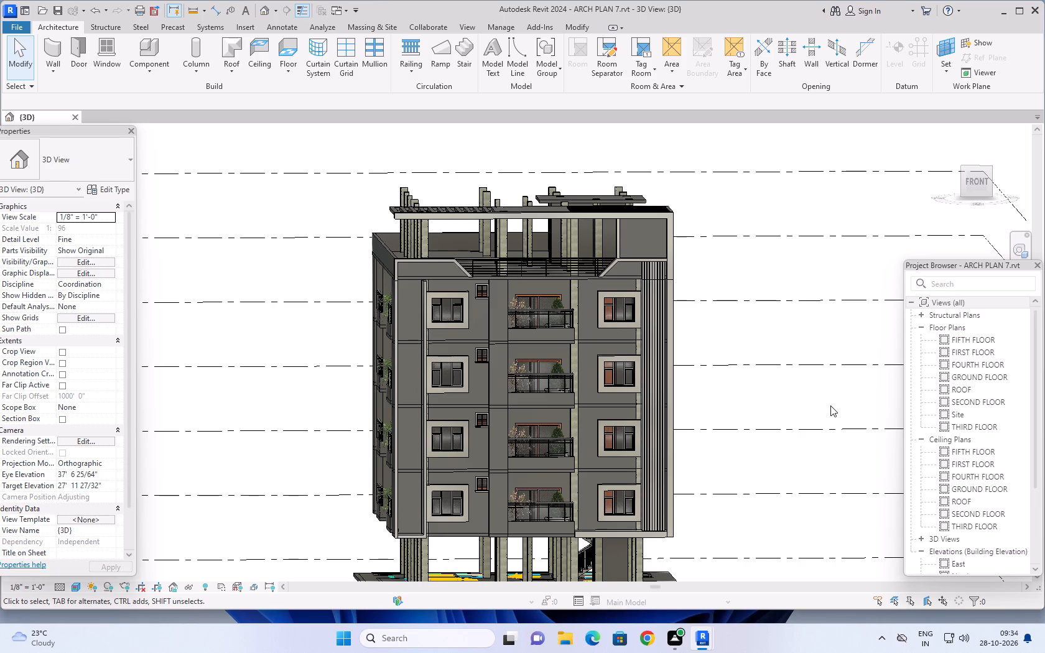
# Examine the upper front facade and the vertical strips at its right end, then the full front.
pyautogui.scroll(5, 631, 279)
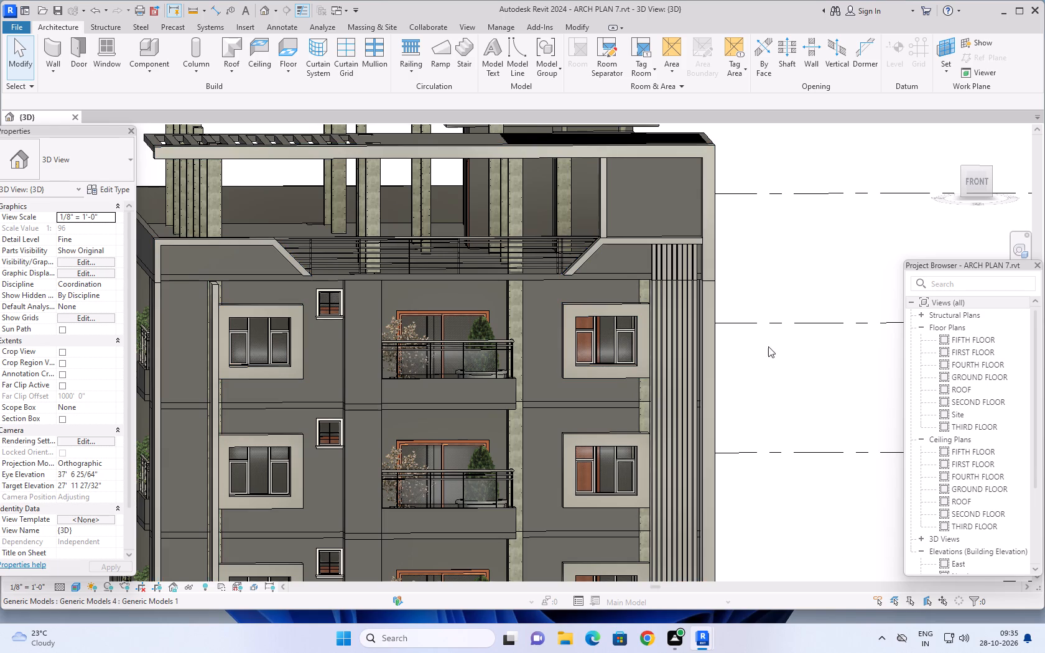
pyautogui.scroll(-1, 778, 361)
pyautogui.moveTo(787, 374); pyautogui.dragTo(779, 356, button='middle')
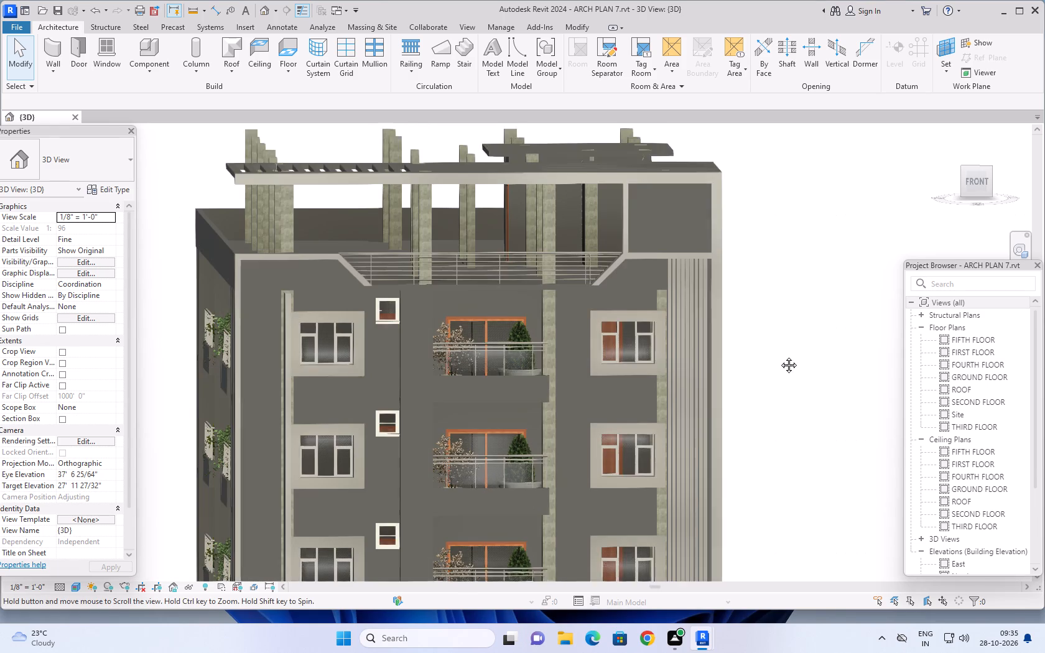
pyautogui.moveTo(779, 356); pyautogui.dragTo(778, 323, button='middle')
pyautogui.scroll(-2, 780, 348)
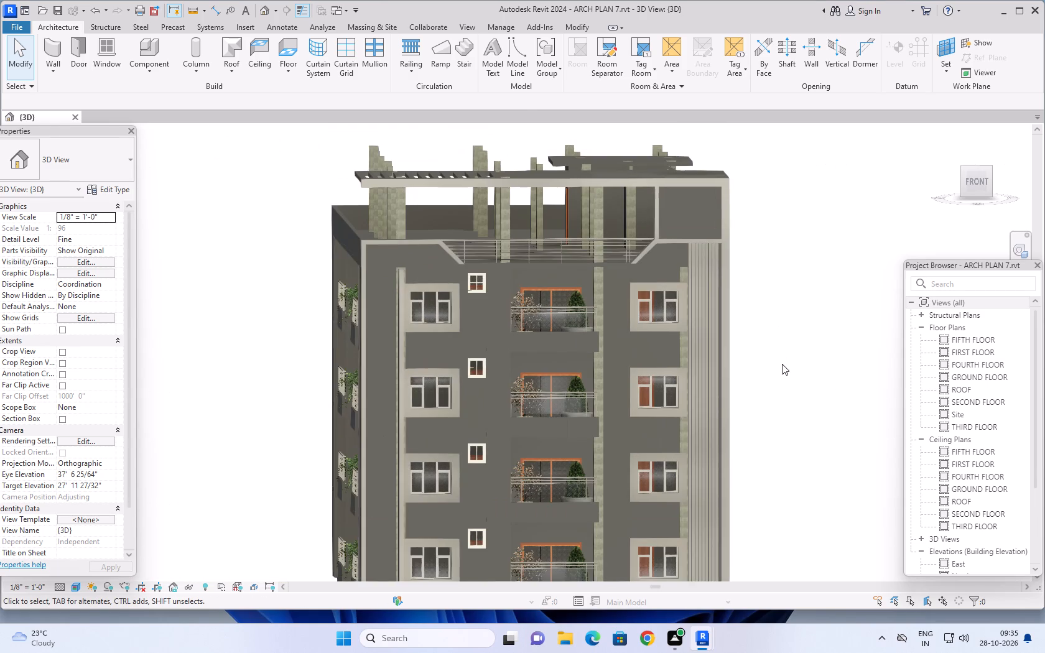
pyautogui.scroll(-2, 785, 374)
pyautogui.moveTo(794, 404); pyautogui.dragTo(737, 362, button='middle')
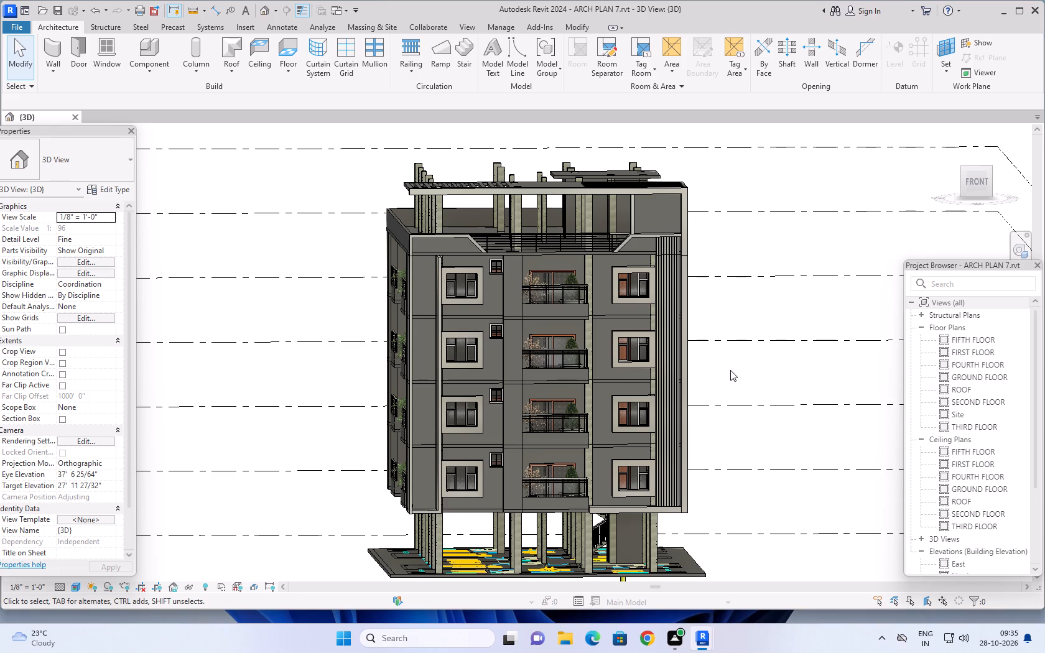
pyautogui.scroll(1, 730, 370)
pyautogui.press('Escape')
pyautogui.press('Escape')
pyautogui.press('Escape')
# Open the front facade's in-place generic model for editing.
pyautogui.scroll(4, 663, 262)
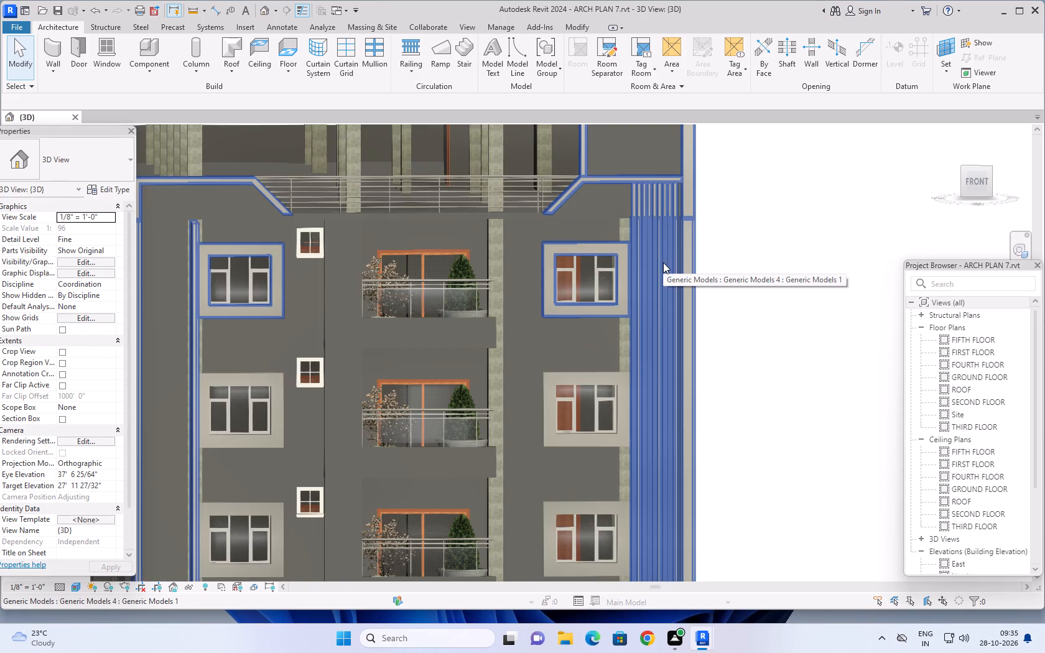
pyautogui.click(659, 224)
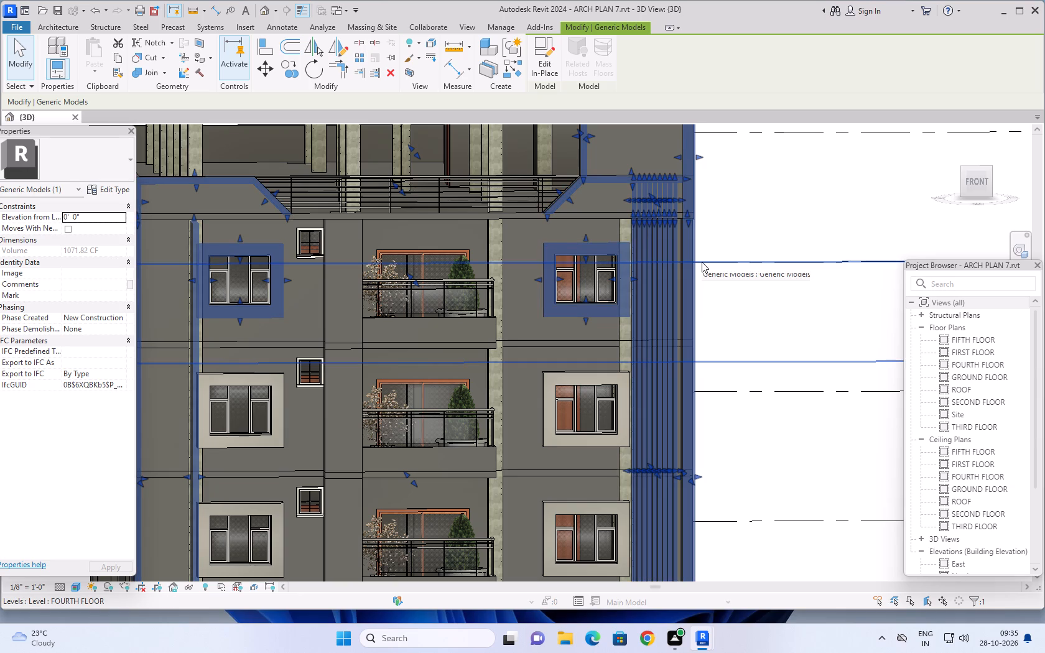
pyautogui.click(542, 59)
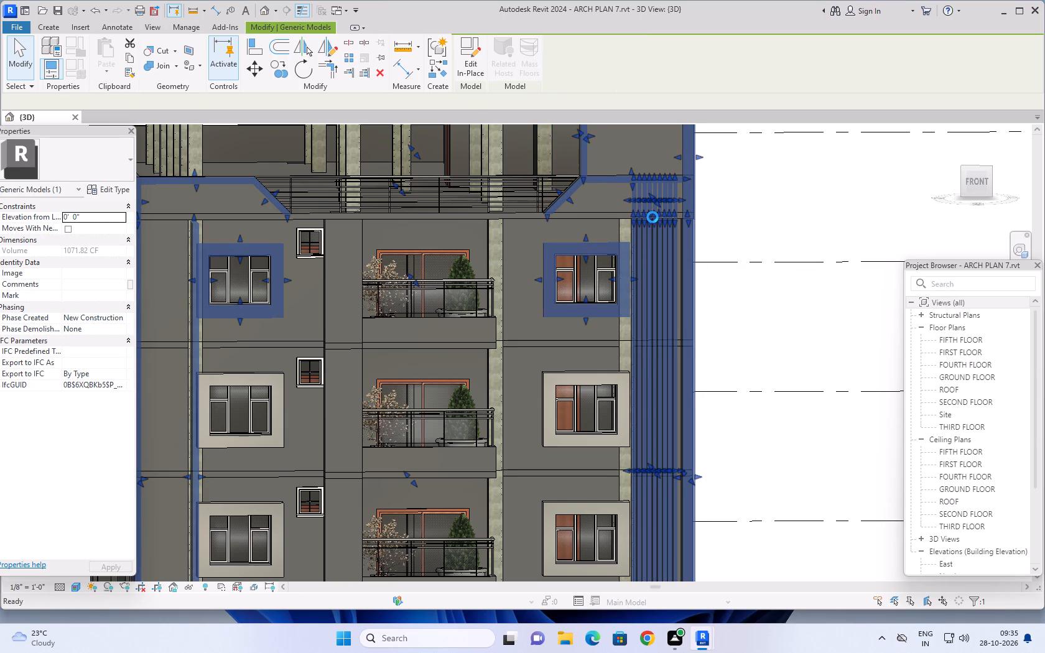
# Start copying the vertical-strip extrusion below the parapet at the front facade's right end.
pyautogui.scroll(2, 677, 225)
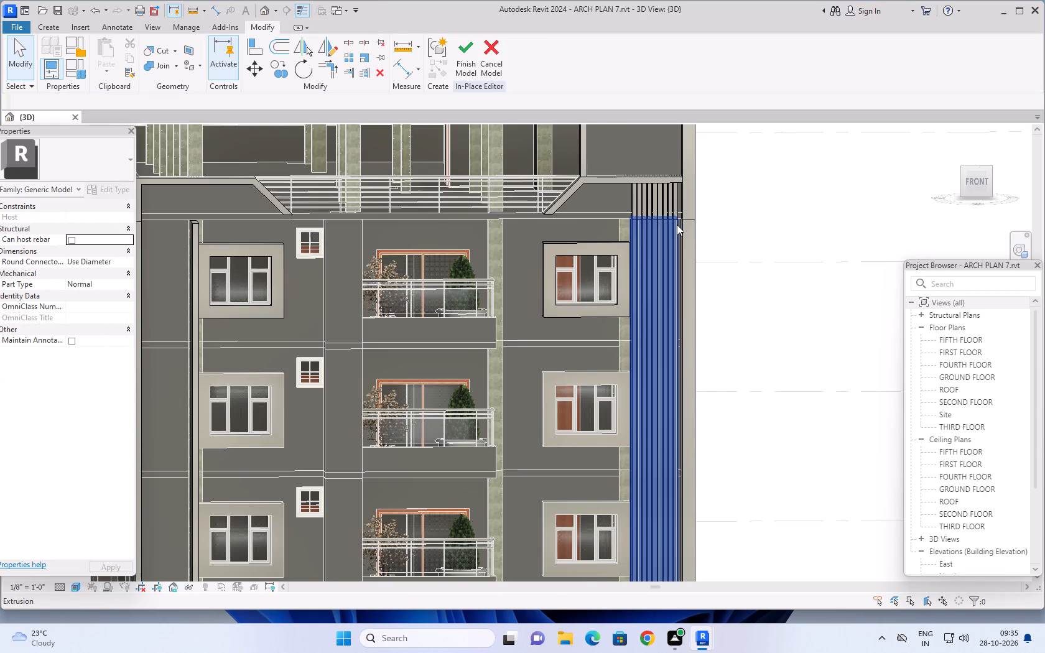
pyautogui.scroll(1, 677, 225)
pyautogui.click(677, 225)
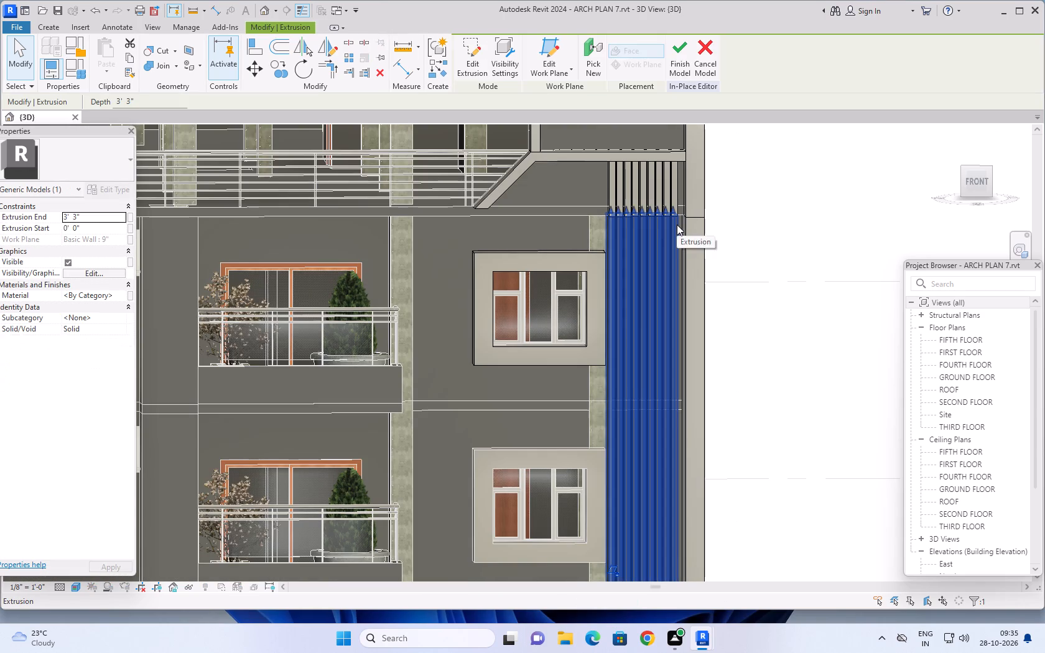
pyautogui.click(279, 63)
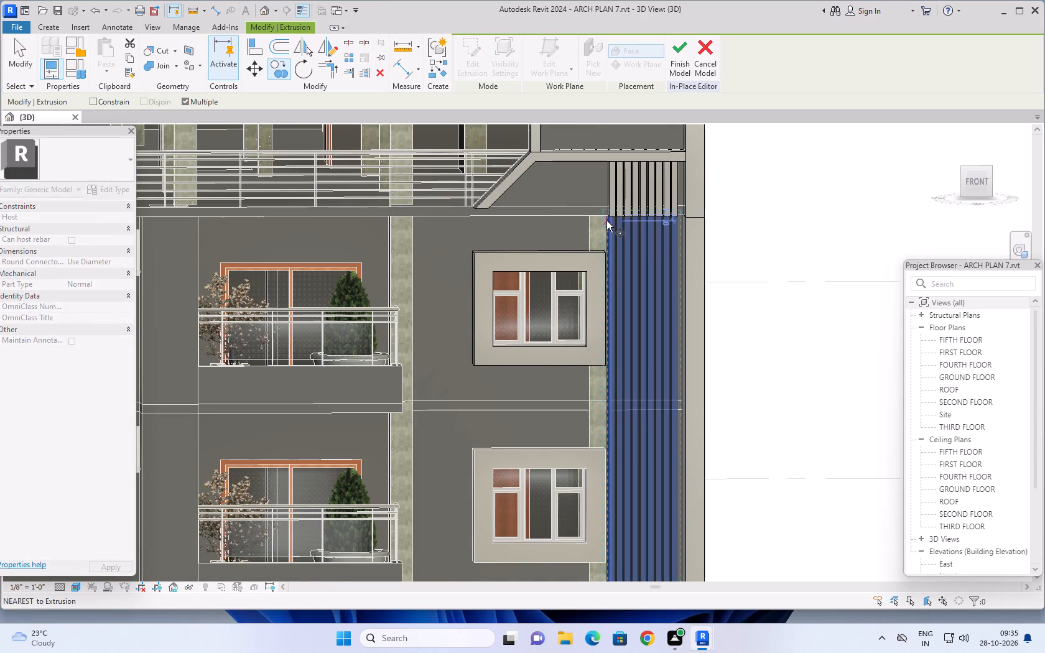
# Examine the strips' upper corner beside the stone-clad column, from the front and from below, for a copy base point.
pyautogui.scroll(12, 606, 221)
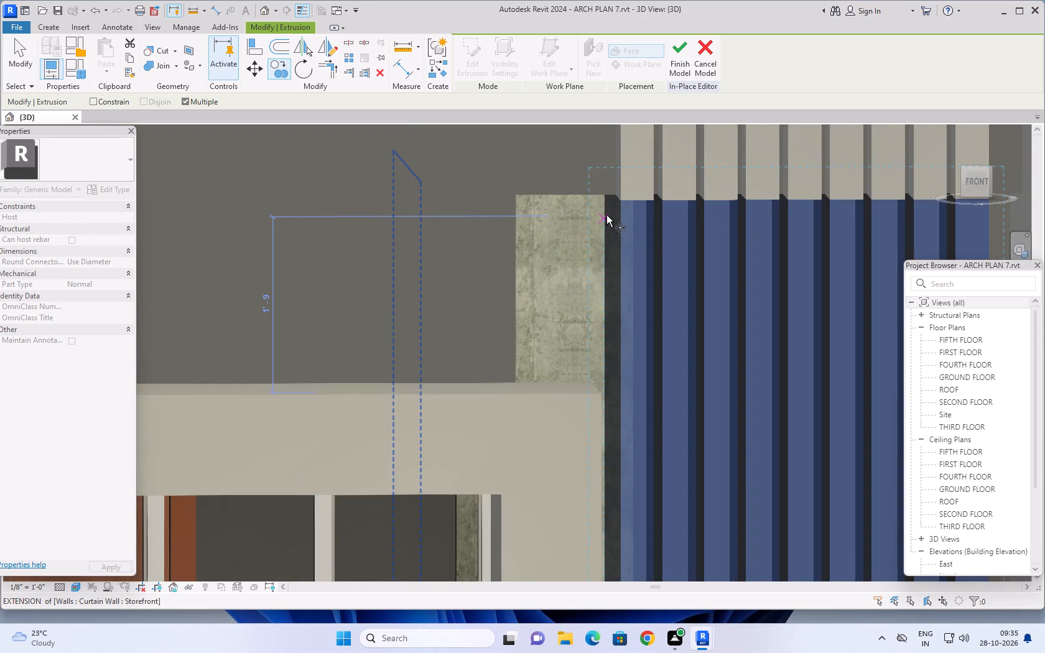
pyautogui.scroll(-6, 611, 234)
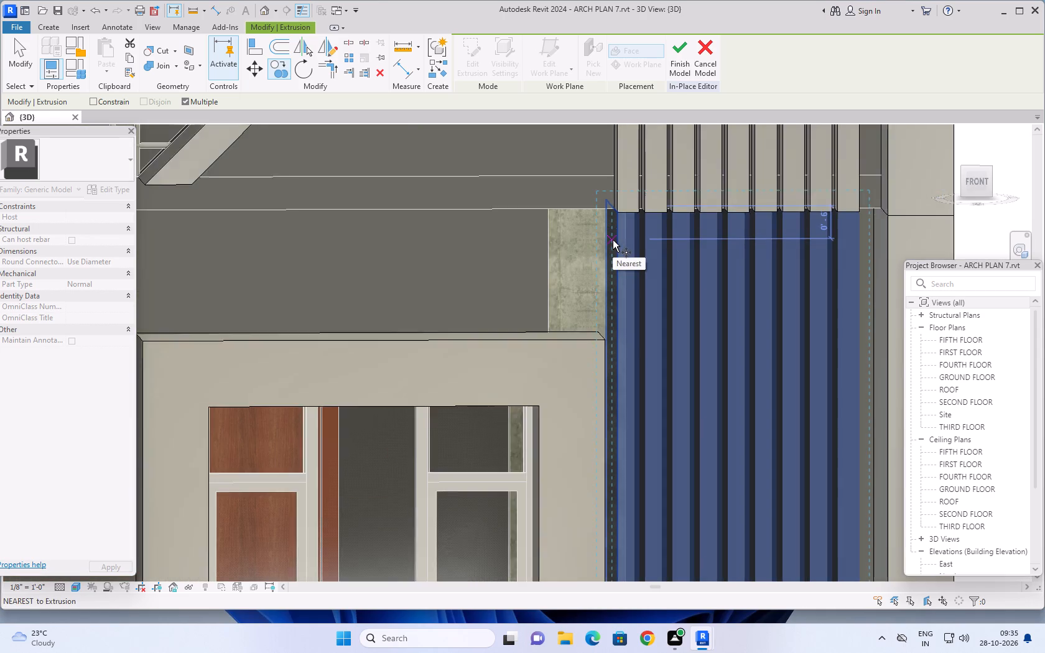
pyautogui.scroll(-10, 613, 240)
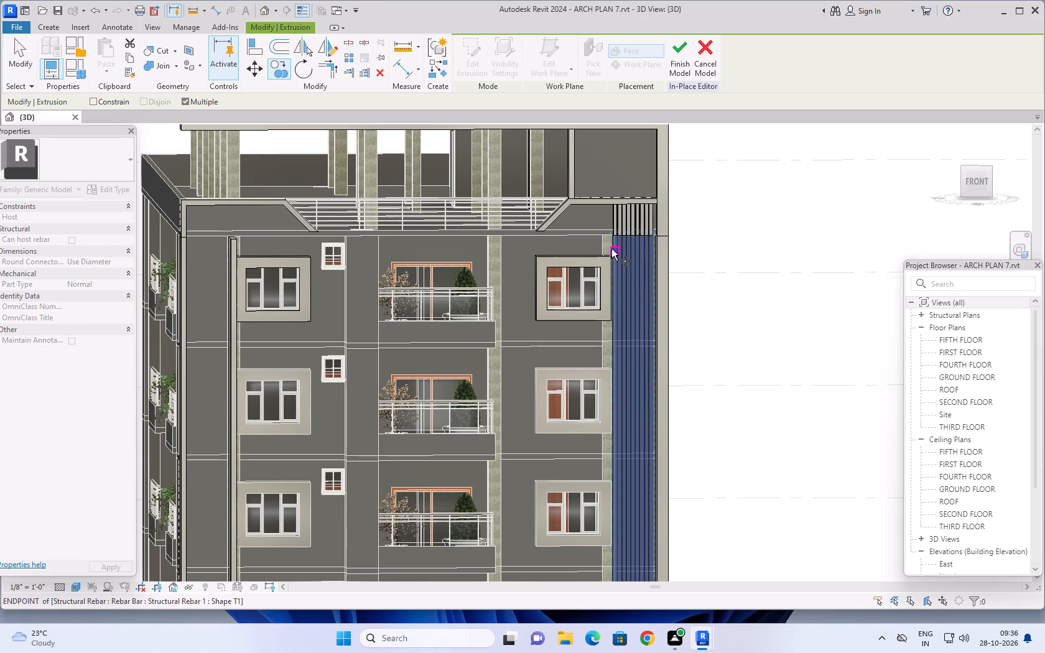
pyautogui.keyDown('shift'); pyautogui.moveTo(611, 248); pyautogui.dragTo(624, 229, button='middle'); pyautogui.keyUp('shift')
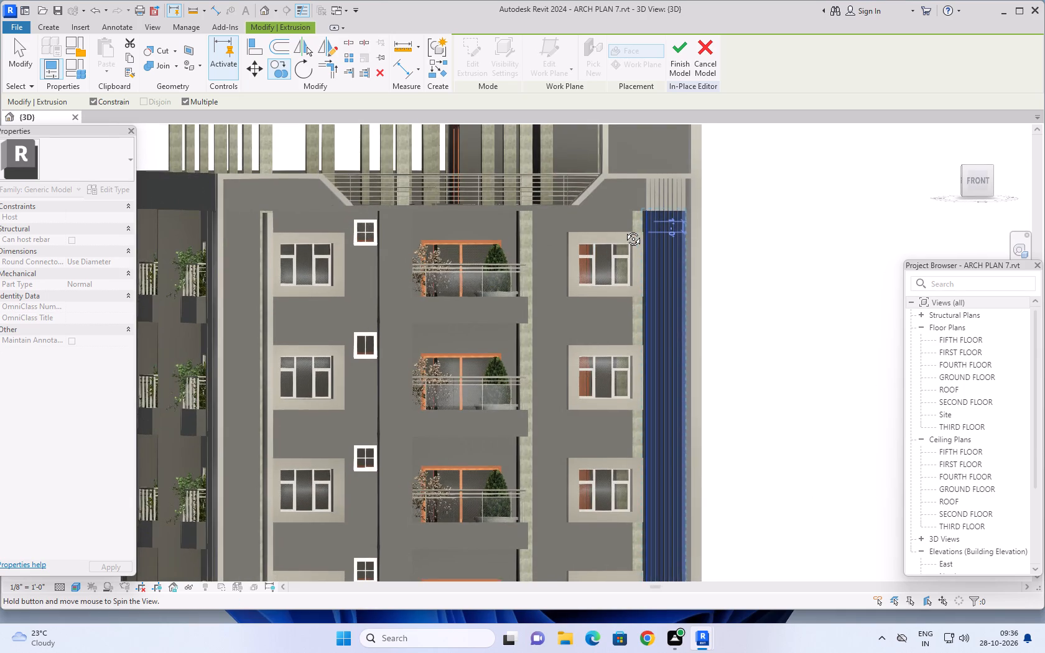
pyautogui.keyDown('shift'); pyautogui.moveTo(624, 229); pyautogui.dragTo(629, 235, button='middle'); pyautogui.keyUp('shift')
pyautogui.scroll(4, 662, 216)
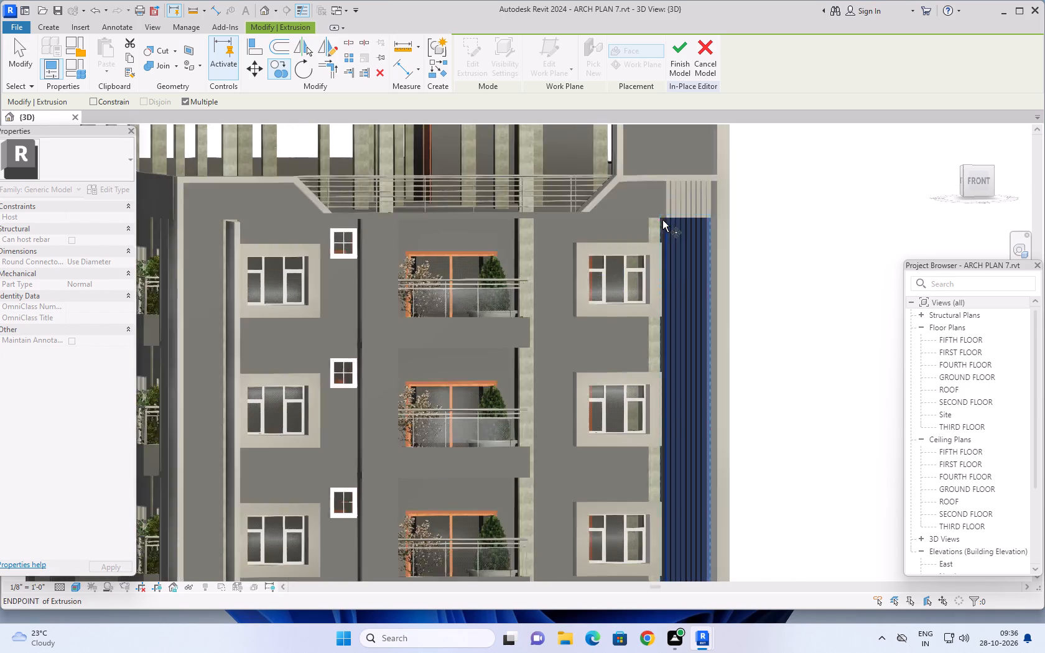
pyautogui.scroll(5, 662, 225)
pyautogui.keyDown('shift'); pyautogui.moveTo(663, 231); pyautogui.dragTo(654, 178, button='middle'); pyautogui.keyUp('shift')
pyautogui.scroll(-5, 652, 185)
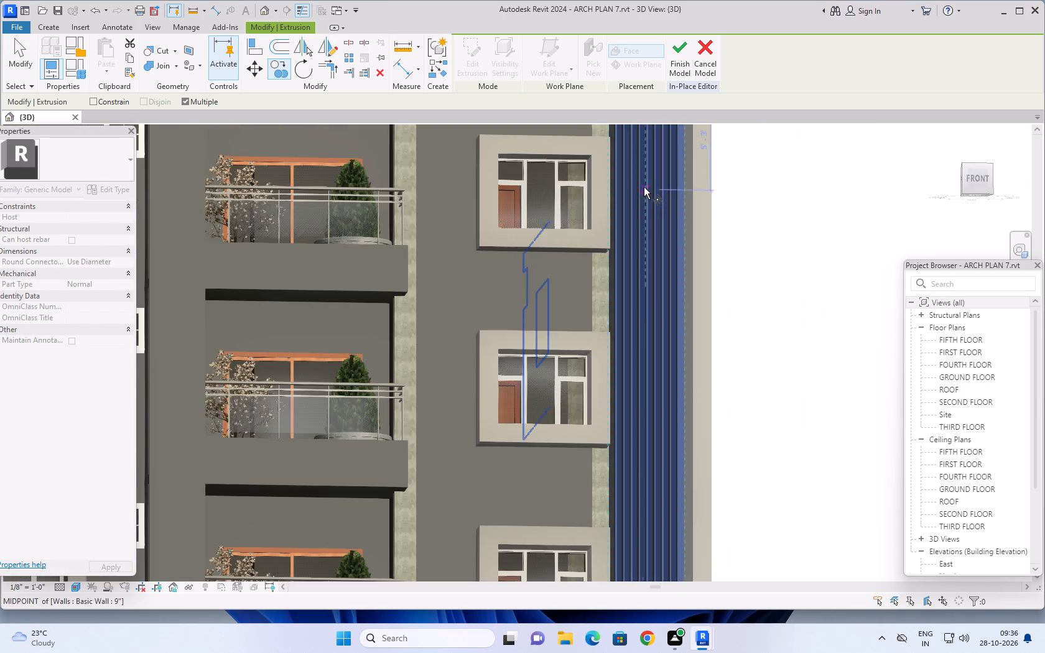
pyautogui.scroll(-1, 642, 184)
pyautogui.moveTo(642, 184); pyautogui.dragTo(615, 376, button='middle')
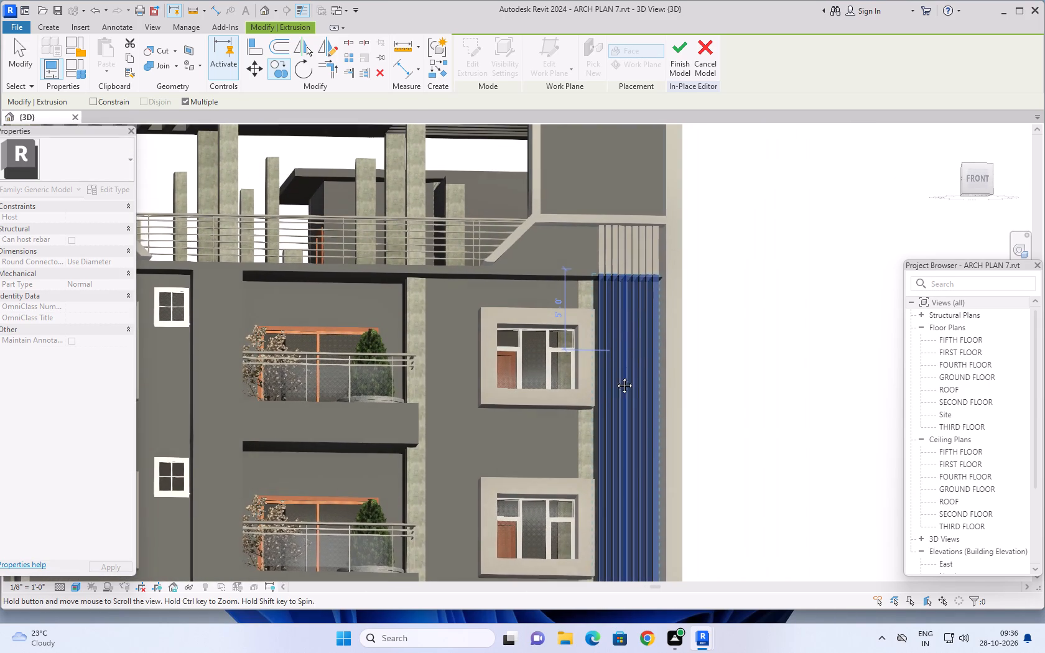
pyautogui.moveTo(615, 376); pyautogui.dragTo(606, 384, button='middle')
pyautogui.scroll(9, 574, 320)
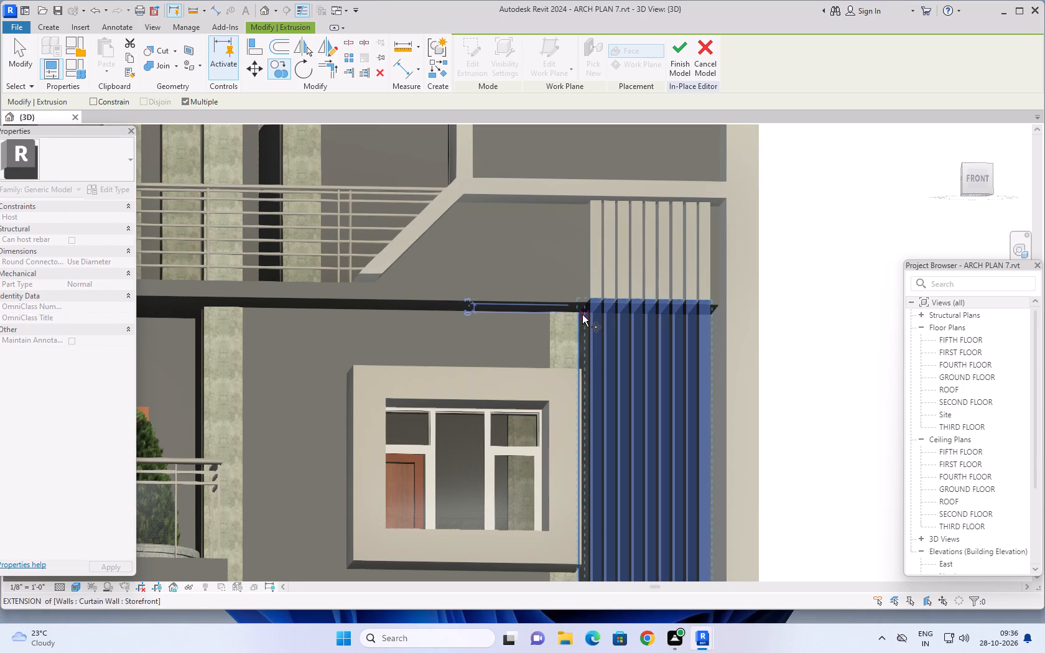
pyautogui.keyDown('shift'); pyautogui.moveTo(583, 319); pyautogui.dragTo(595, 340, button='middle'); pyautogui.keyUp('shift')
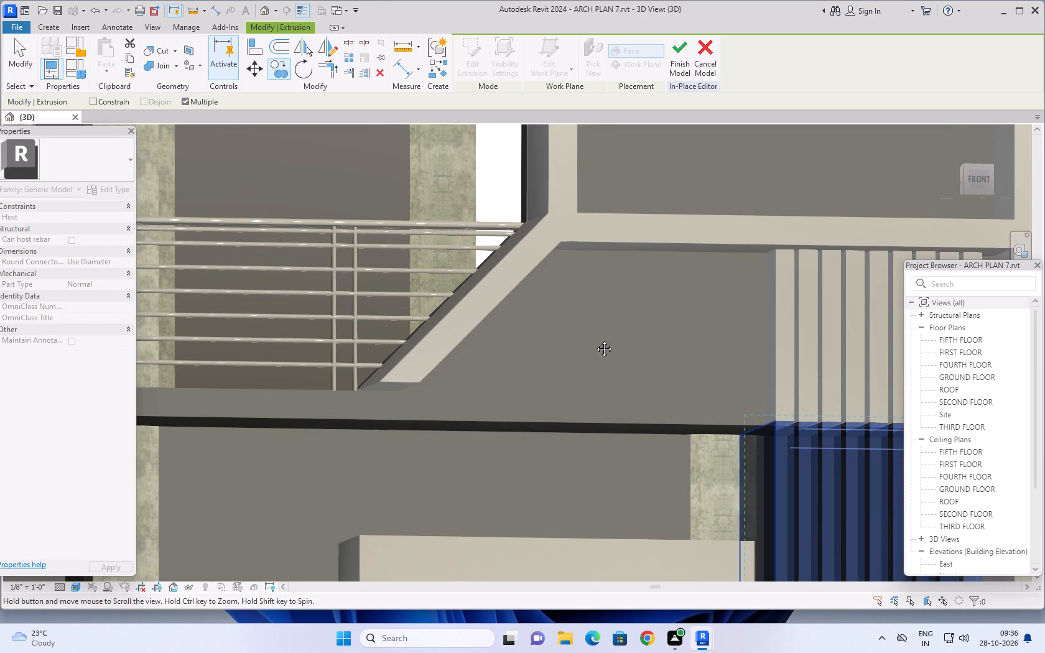
pyautogui.keyDown('shift'); pyautogui.moveTo(595, 340); pyautogui.dragTo(599, 353, button='middle'); pyautogui.keyUp('shift')
pyautogui.scroll(1, 718, 467)
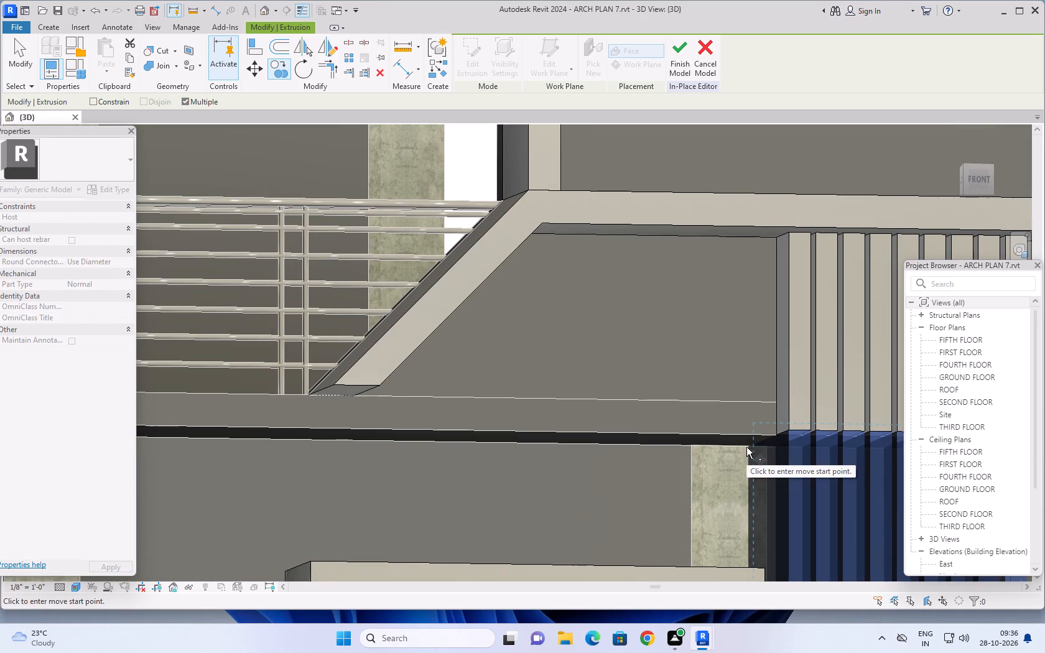
pyautogui.scroll(6, 753, 445)
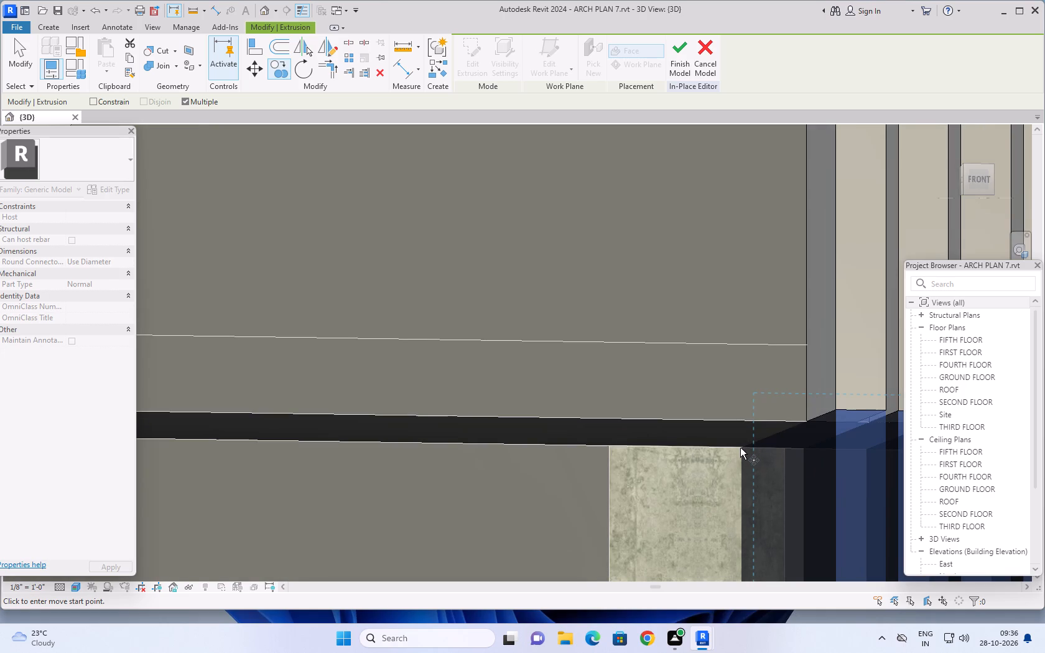
pyautogui.scroll(-6, 740, 448)
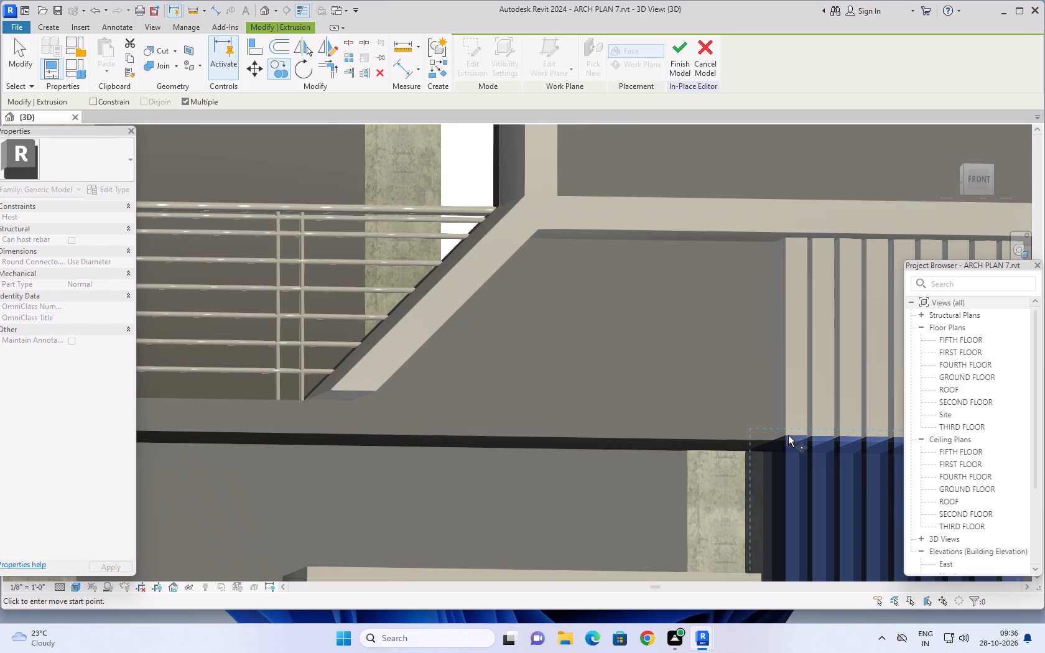
pyautogui.scroll(-4, 785, 435)
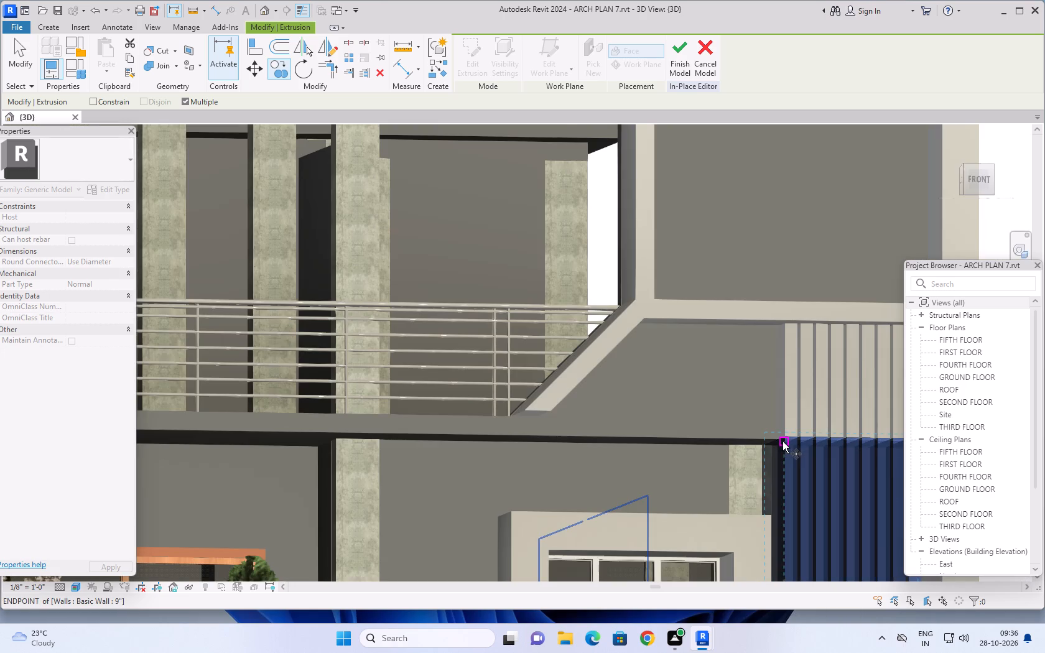
pyautogui.scroll(-8, 783, 442)
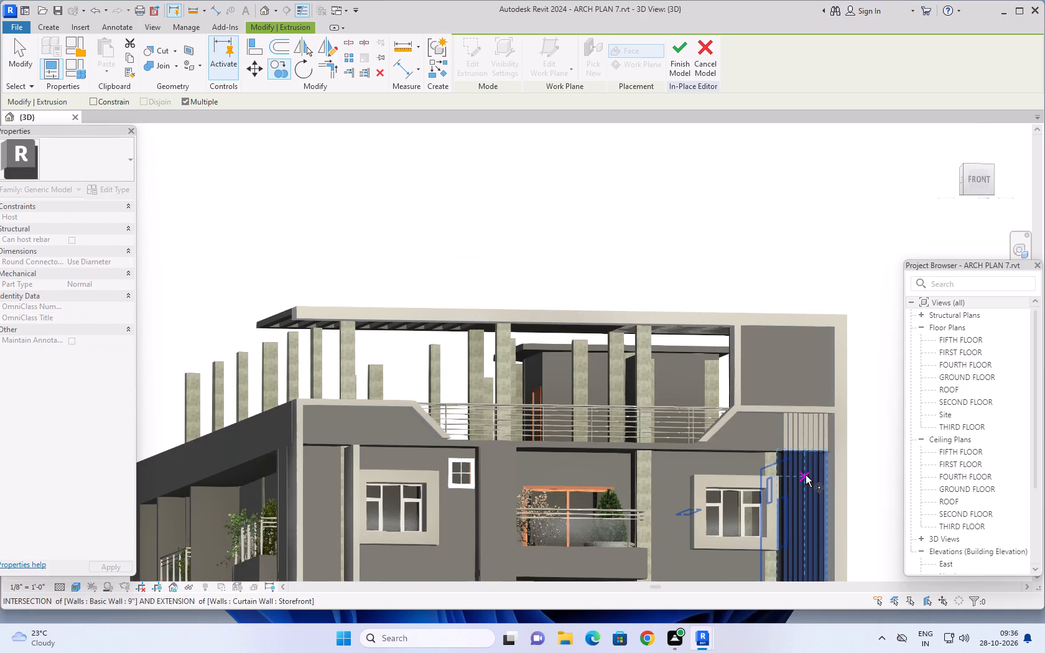
# Examine the top of the strips and their outer edge beside the facade's end column for a copy base point.
pyautogui.keyDown('shift'); pyautogui.moveTo(806, 476); pyautogui.dragTo(789, 488, button='middle'); pyautogui.keyUp('shift')
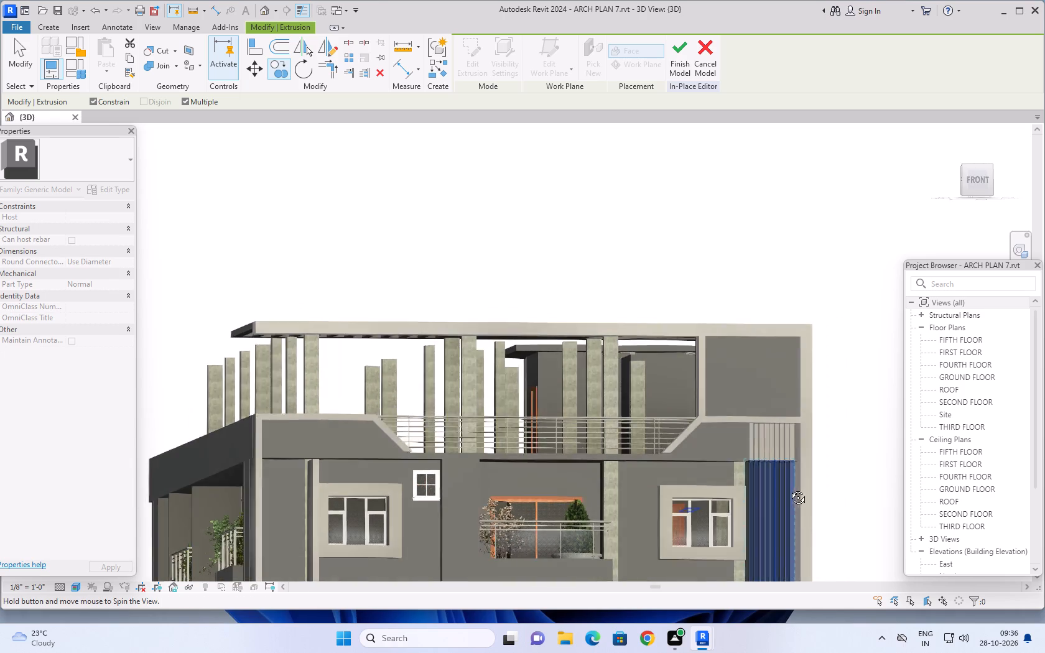
pyautogui.keyDown('shift'); pyautogui.moveTo(789, 488); pyautogui.dragTo(766, 507, button='middle'); pyautogui.keyUp('shift')
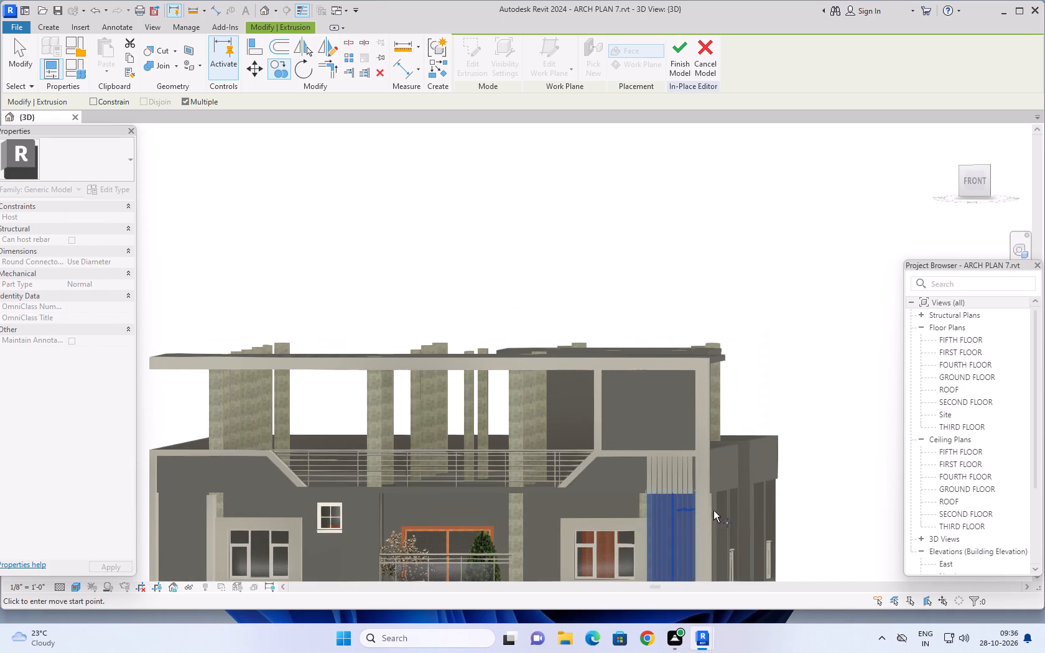
pyautogui.scroll(12, 682, 501)
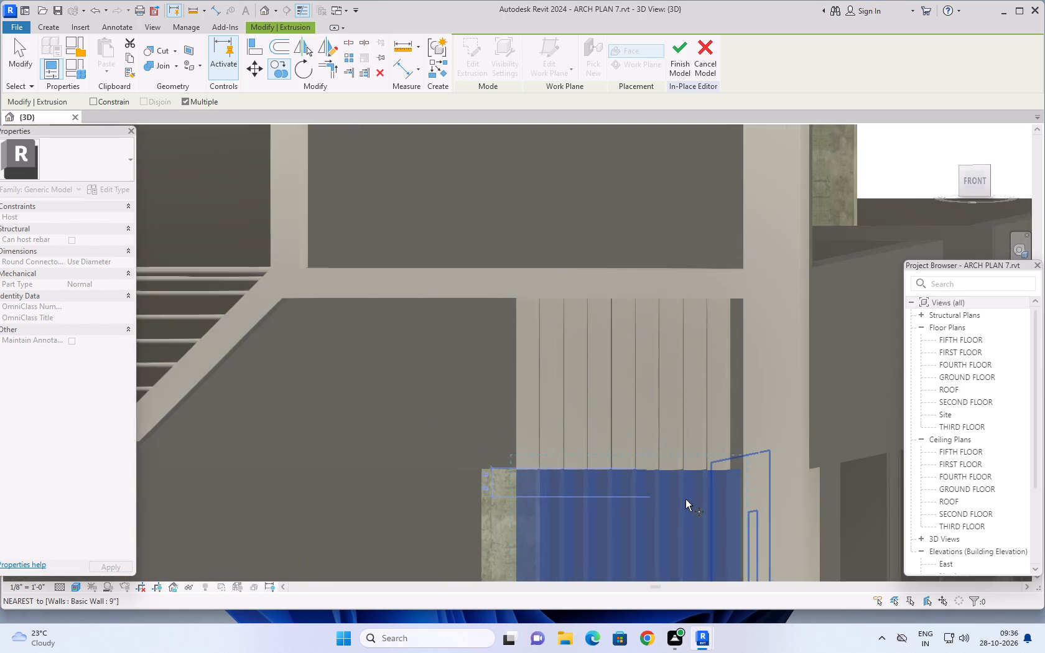
pyautogui.scroll(1, 685, 499)
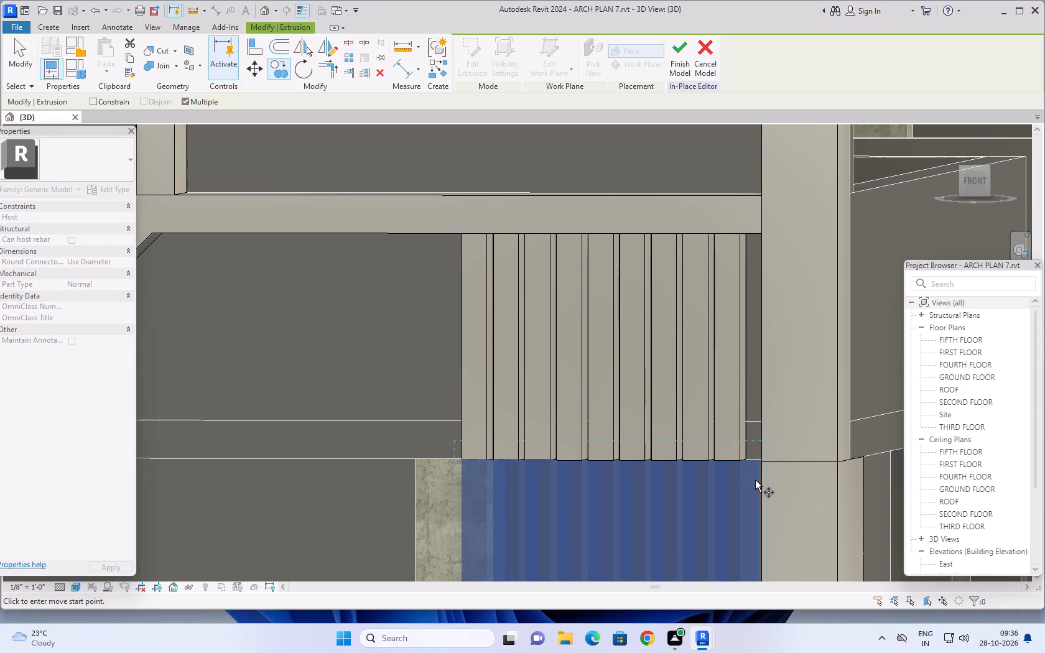
pyautogui.keyDown('shift'); pyautogui.middleClick(761, 483); pyautogui.keyUp('shift')
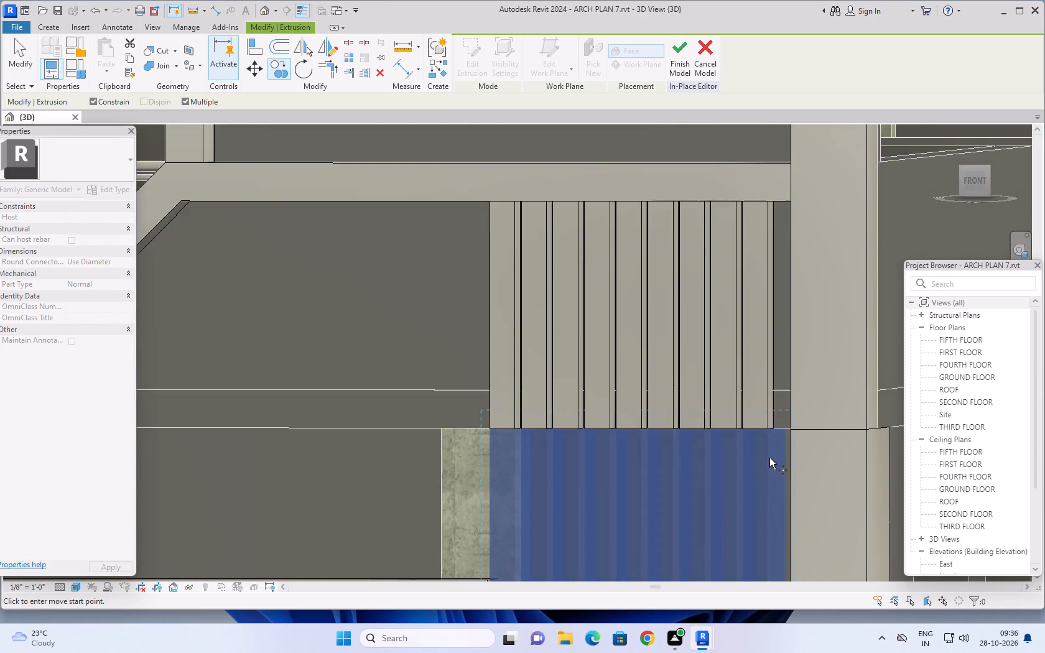
pyautogui.scroll(2, 770, 452)
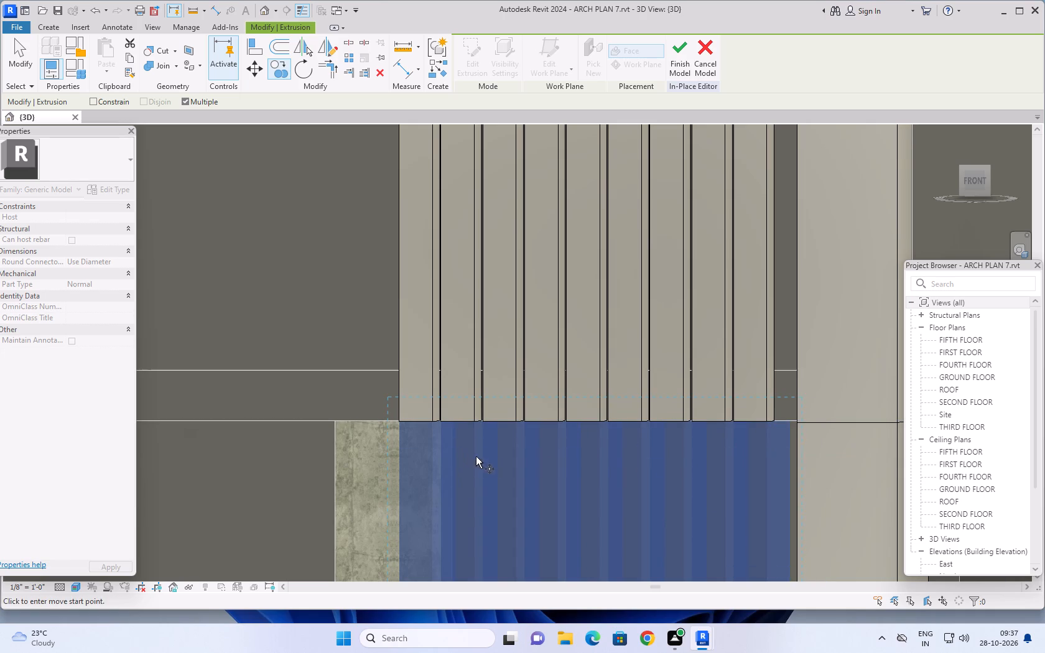
pyautogui.scroll(-4, 489, 462)
pyautogui.moveTo(537, 471); pyautogui.dragTo(569, 405, button='middle')
pyautogui.moveTo(565, 423); pyautogui.dragTo(579, 430, button='middle')
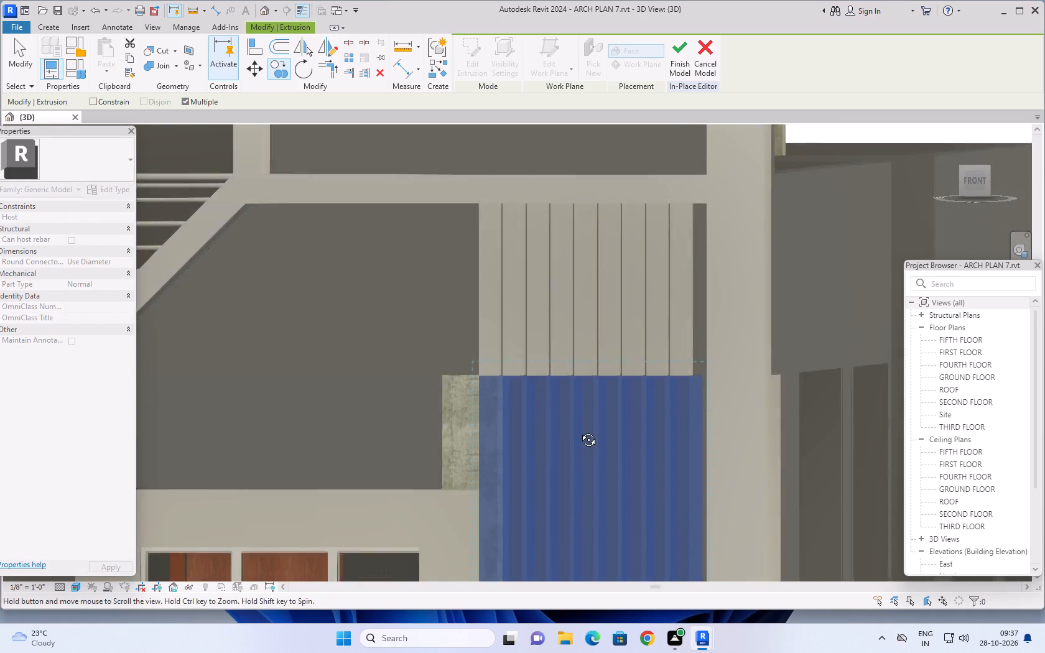
pyautogui.moveTo(579, 430); pyautogui.dragTo(601, 440, button='middle')
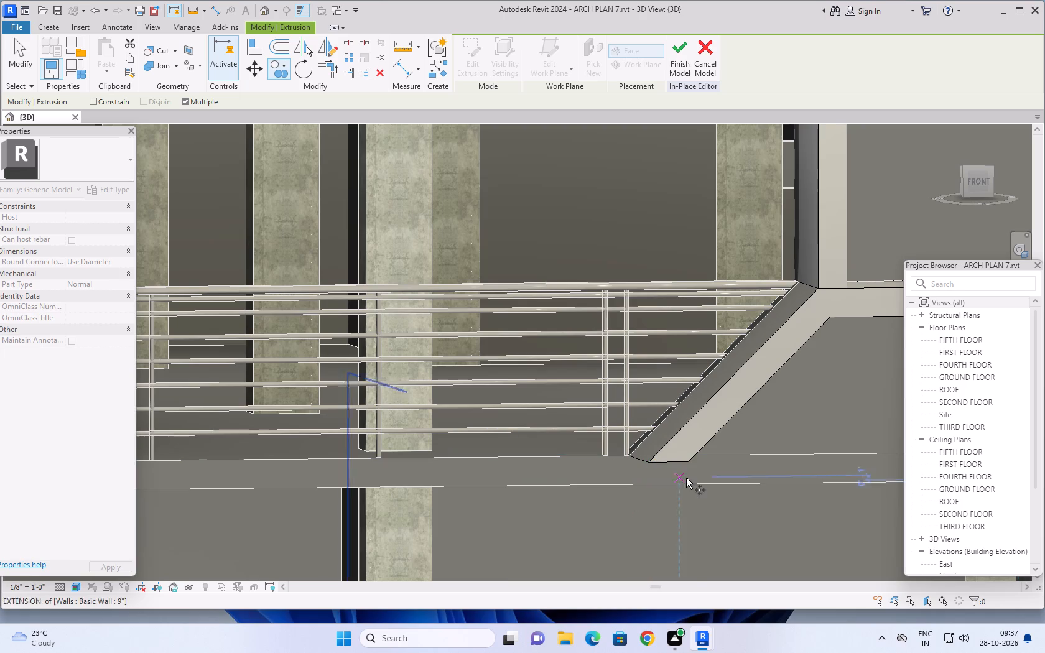
# Examine the strips' inner top corner beside the stone-clad column, below the angled parapet frame, for a copy base point.
pyautogui.scroll(-2, 696, 480)
pyautogui.moveTo(722, 509); pyautogui.dragTo(608, 470, button='middle')
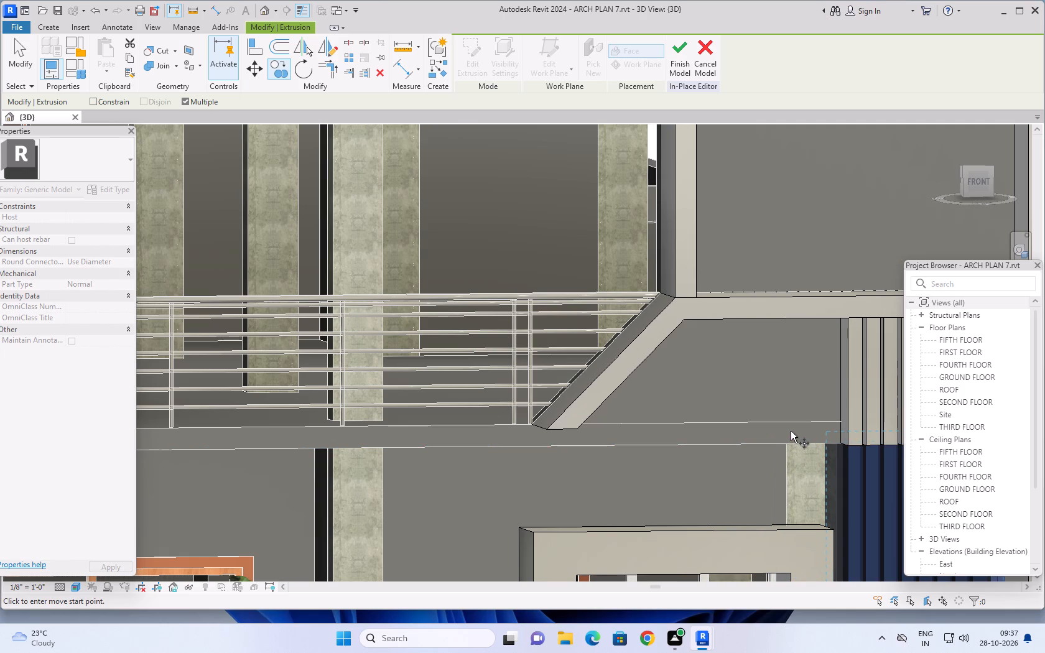
pyautogui.scroll(-1, 791, 431)
pyautogui.scroll(1, 861, 454)
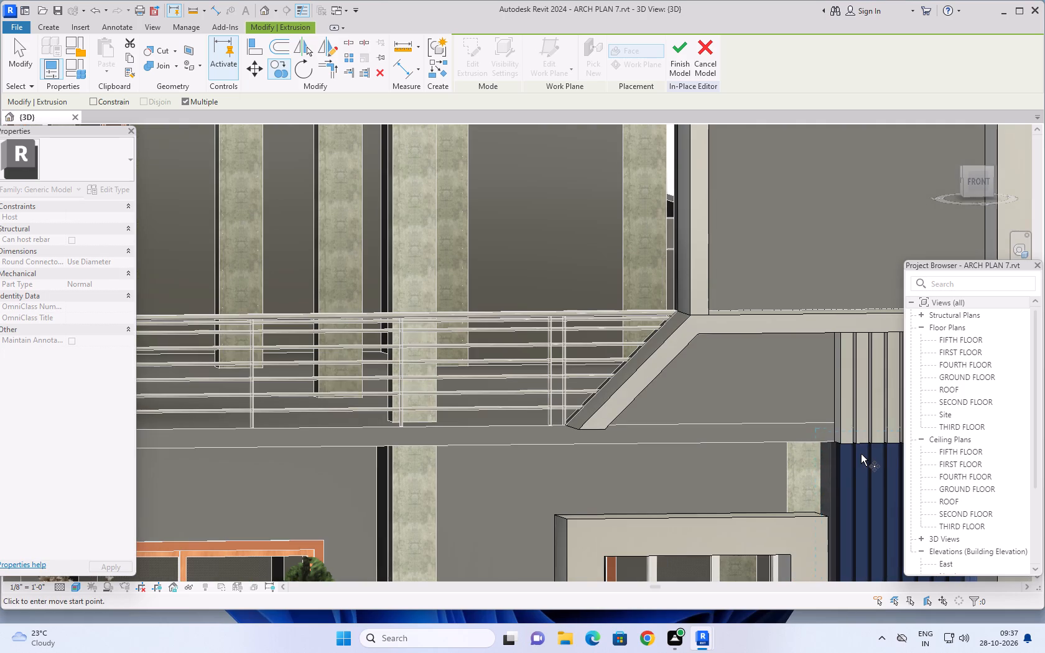
pyautogui.scroll(5, 861, 454)
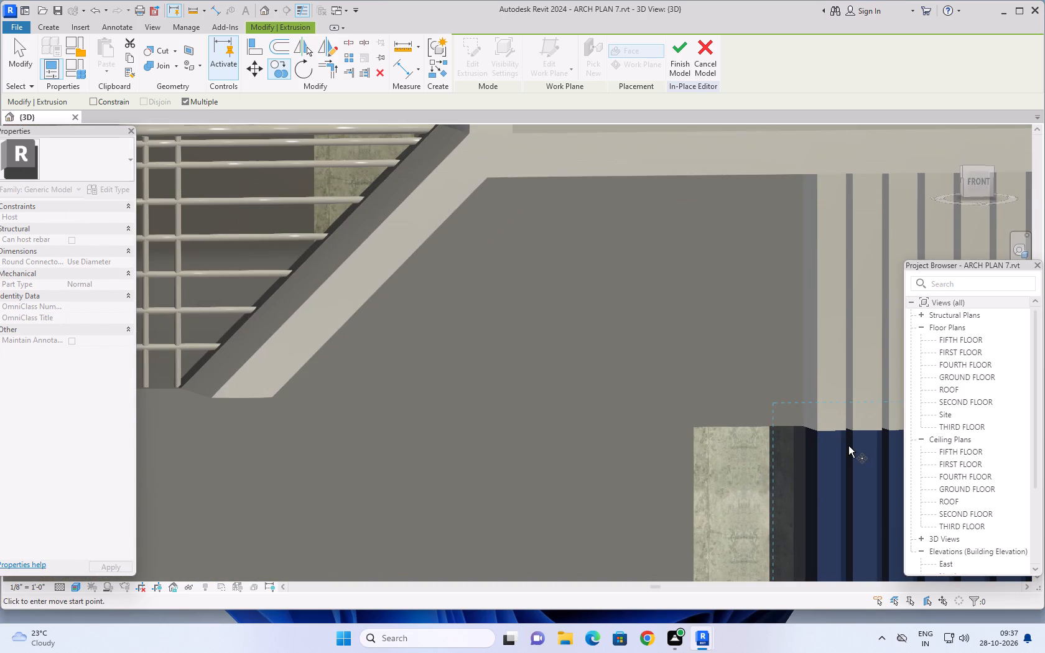
pyautogui.scroll(4, 845, 445)
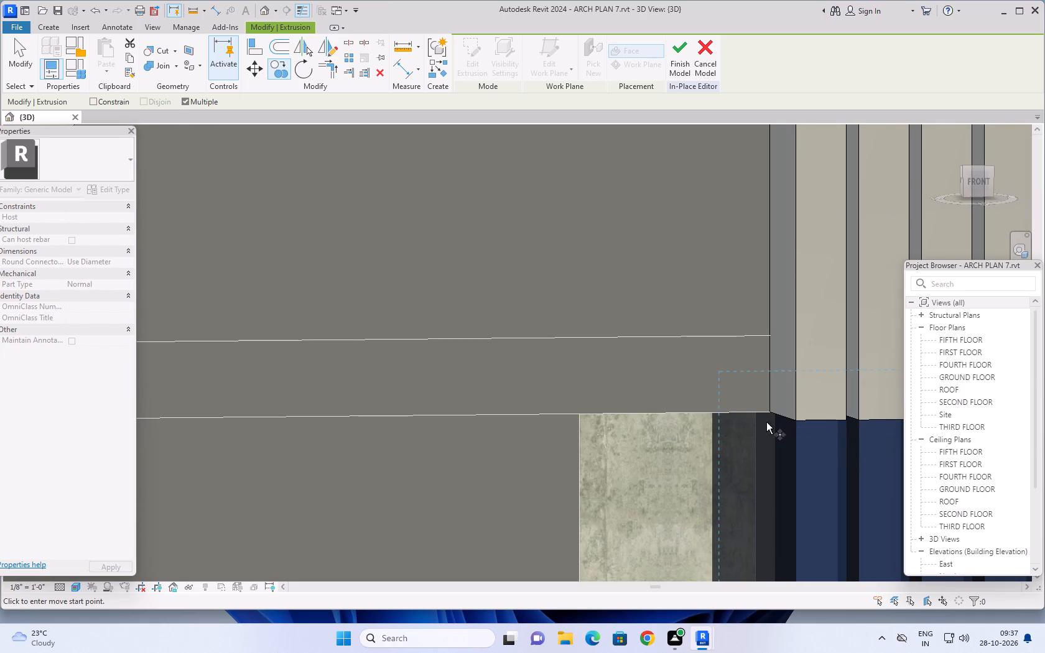
pyautogui.scroll(-2, 641, 374)
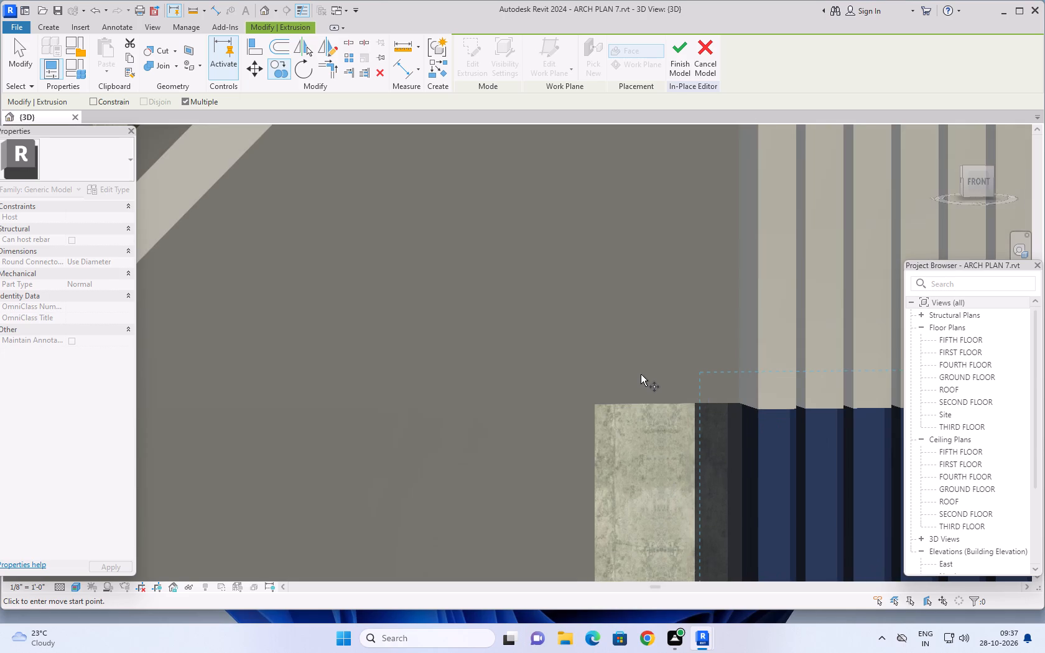
pyautogui.scroll(-6, 638, 382)
pyautogui.scroll(-1, 616, 435)
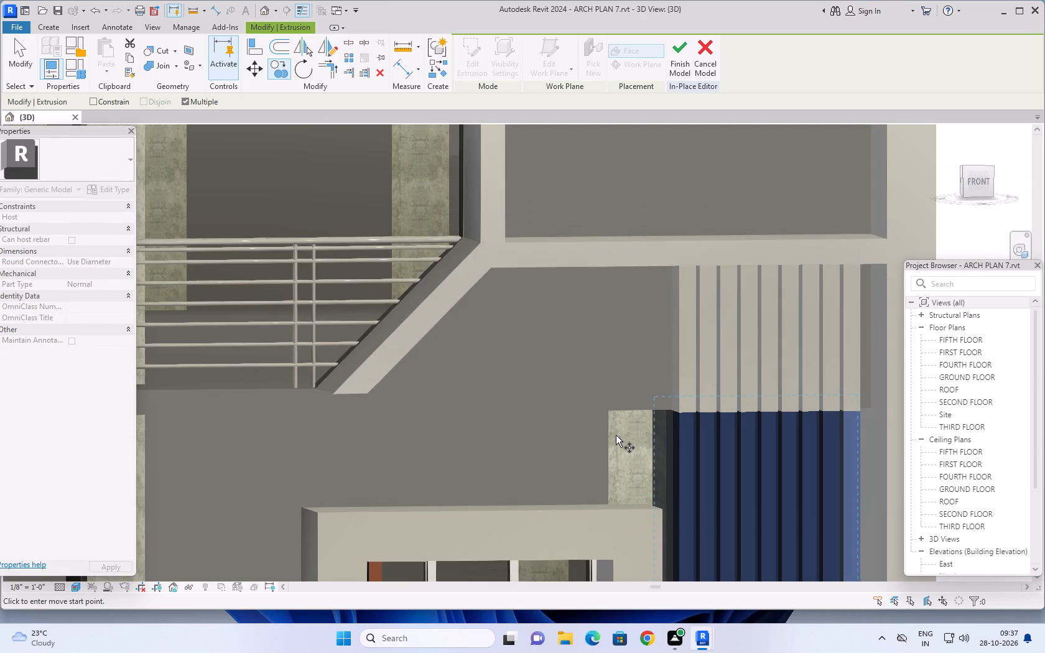
pyautogui.scroll(-1, 616, 435)
pyautogui.scroll(8, 660, 419)
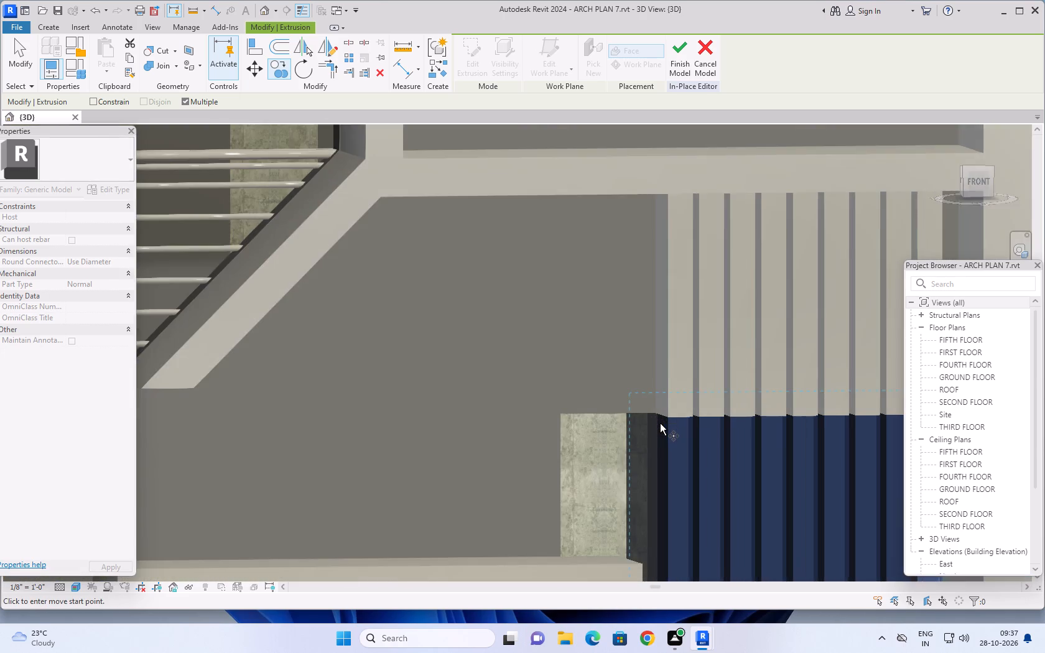
pyautogui.scroll(7, 660, 424)
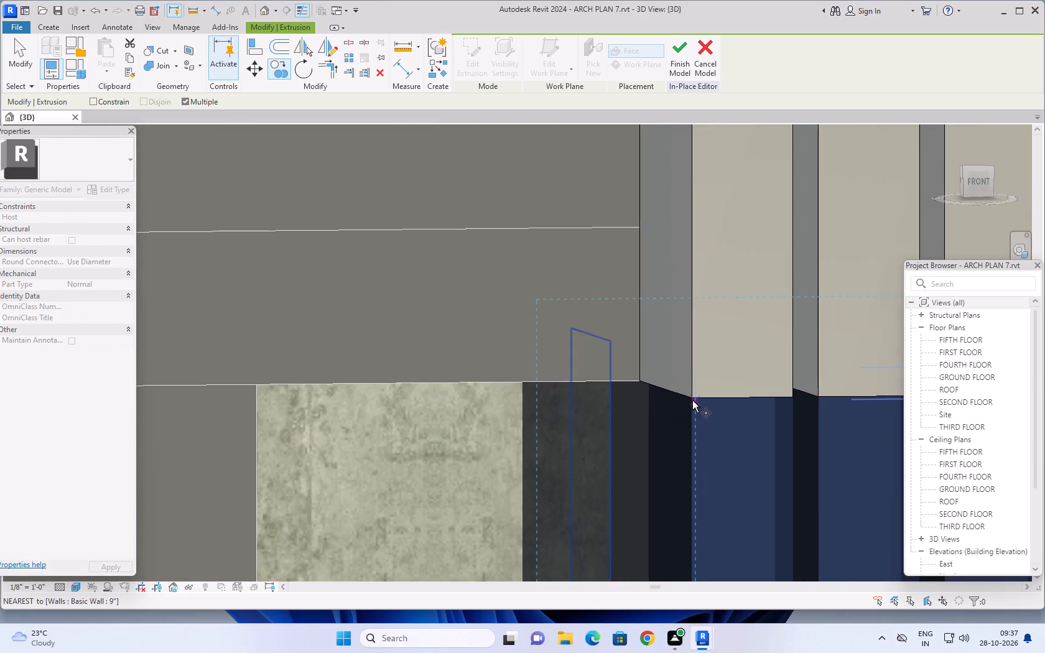
pyautogui.scroll(5, 690, 396)
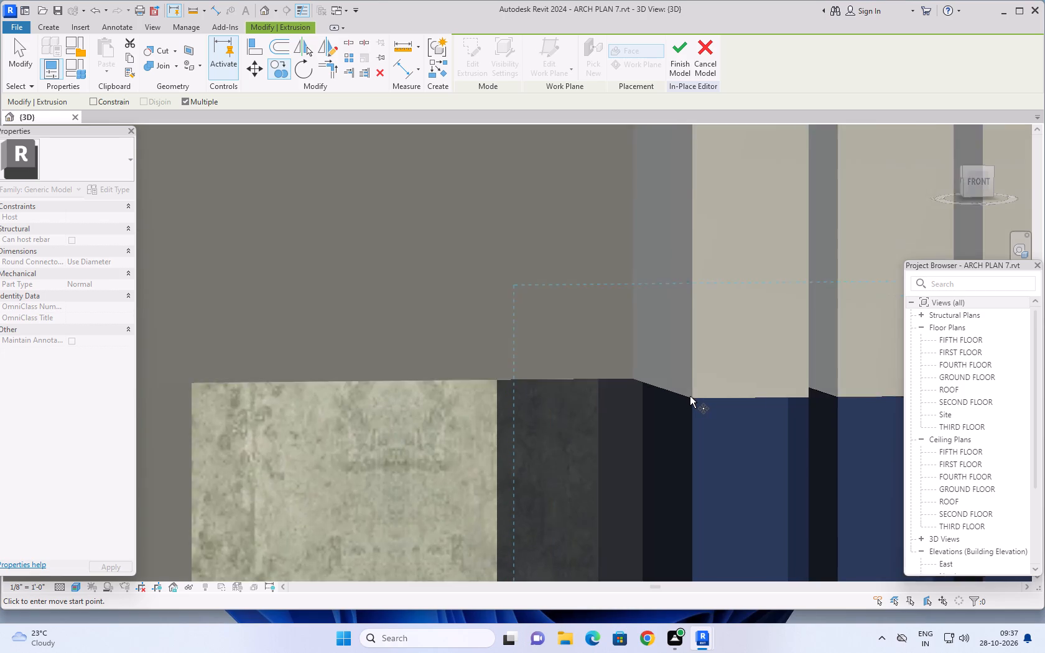
pyautogui.keyDown('shift'); pyautogui.moveTo(672, 413); pyautogui.dragTo(685, 425, button='middle'); pyautogui.keyUp('shift')
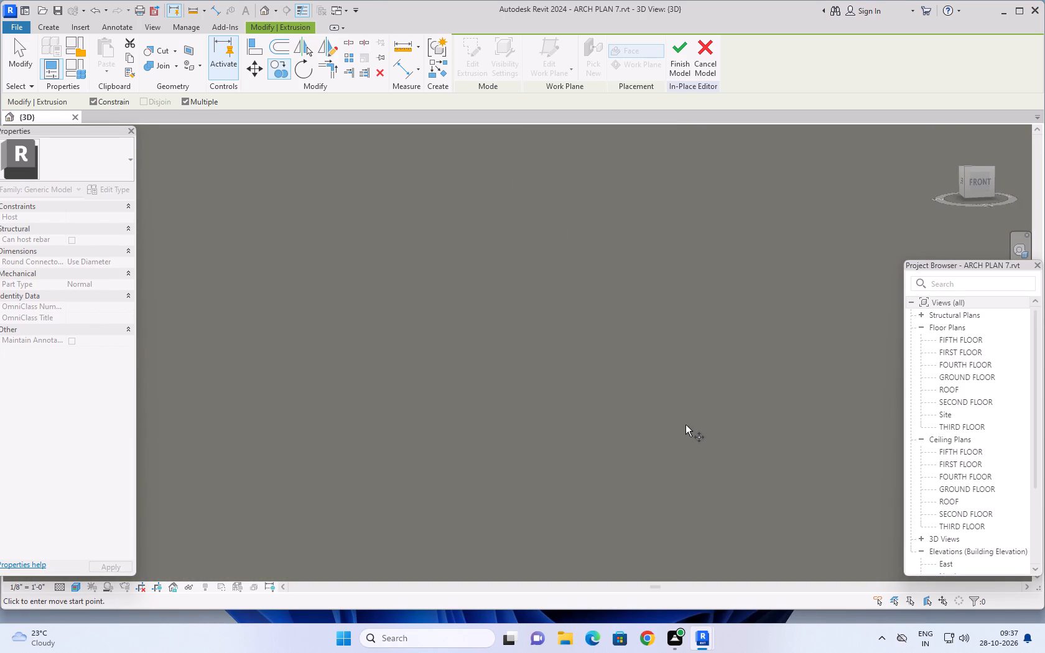
# Examine the strips' top edge from a slightly turned view, around the window surround and stone-clad column, for a base point.
pyautogui.scroll(-20, 685, 425)
pyautogui.scroll(-3, 687, 423)
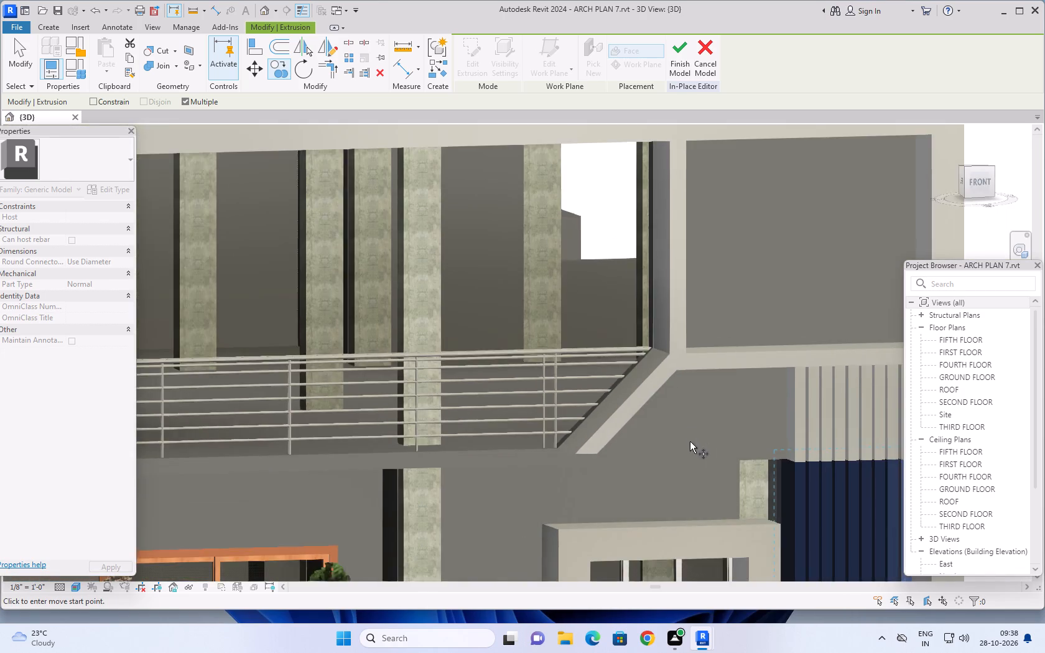
pyautogui.moveTo(713, 446); pyautogui.dragTo(636, 404, button='middle')
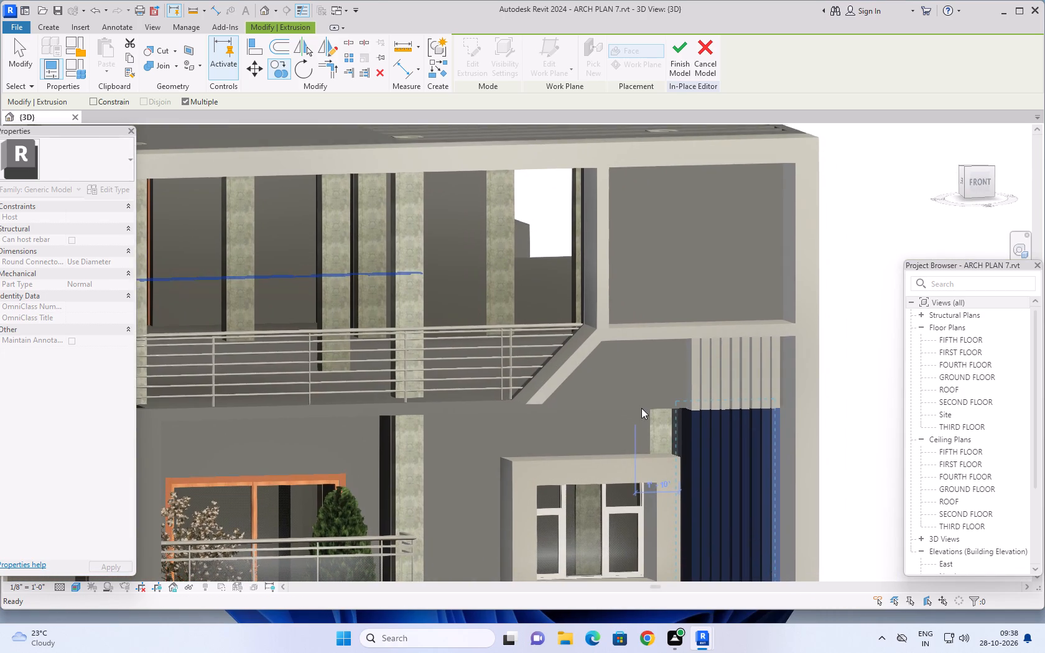
pyautogui.moveTo(643, 408); pyautogui.dragTo(652, 411, button='middle')
pyautogui.scroll(5, 746, 417)
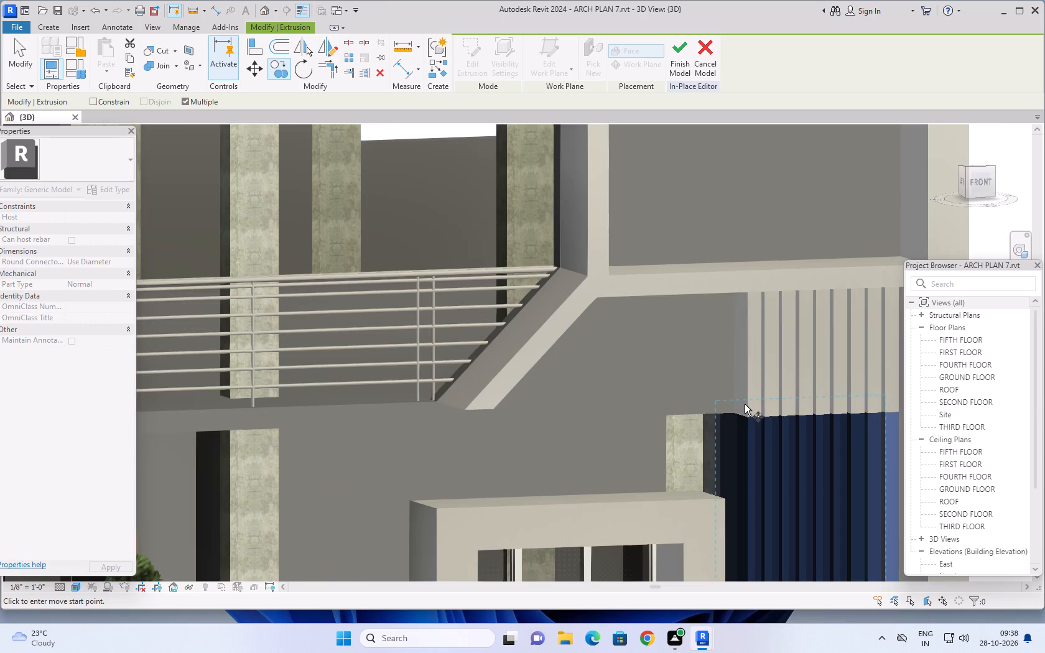
pyautogui.scroll(4, 754, 429)
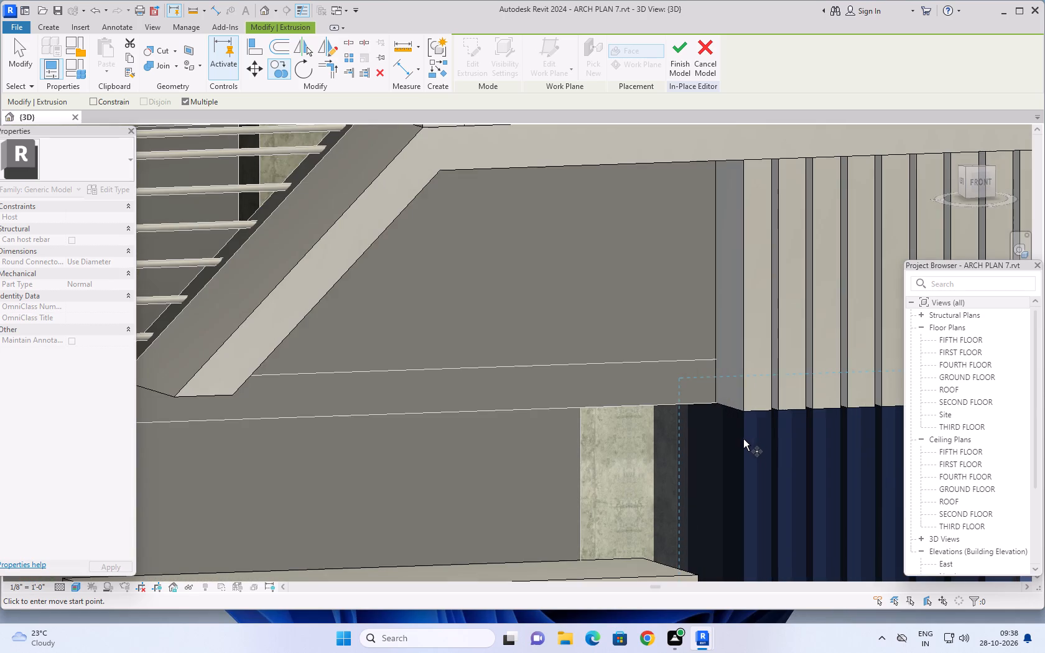
pyautogui.keyDown('shift'); pyautogui.moveTo(743, 439); pyautogui.dragTo(748, 431, button='middle'); pyautogui.keyUp('shift')
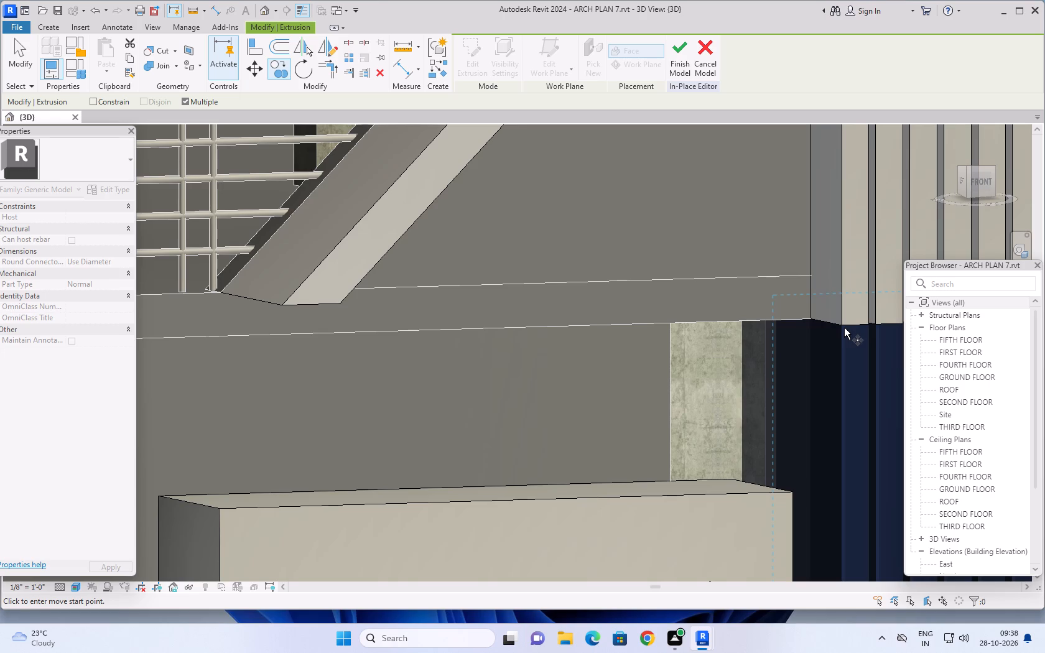
pyautogui.scroll(3, 842, 329)
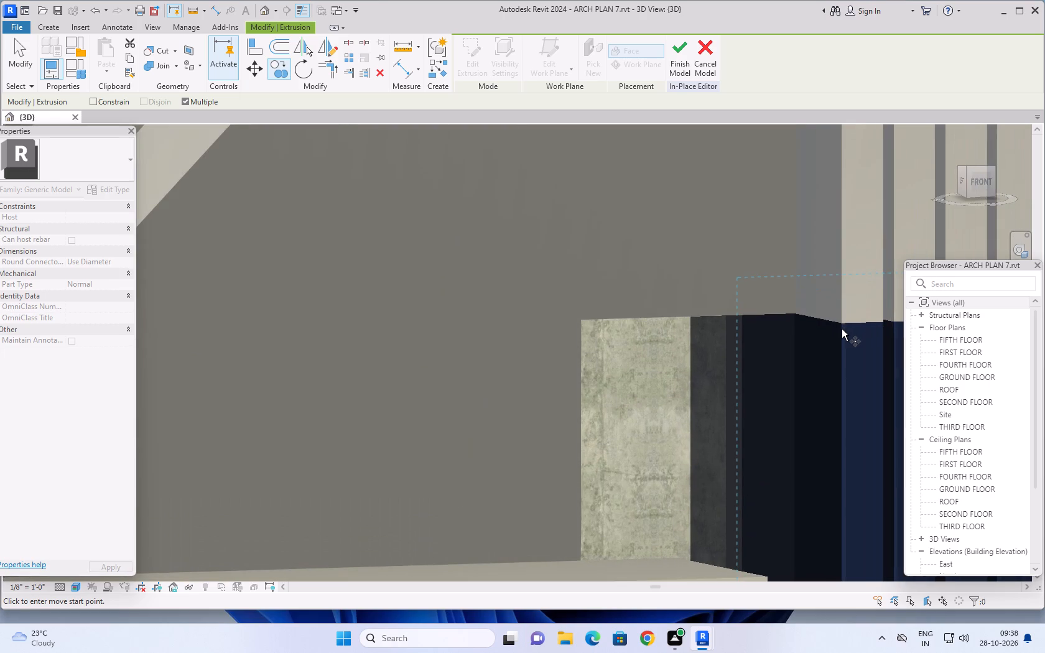
pyautogui.keyDown('shift'); pyautogui.moveTo(780, 386); pyautogui.dragTo(782, 366, button='middle'); pyautogui.keyUp('shift')
pyautogui.scroll(-5, 807, 292)
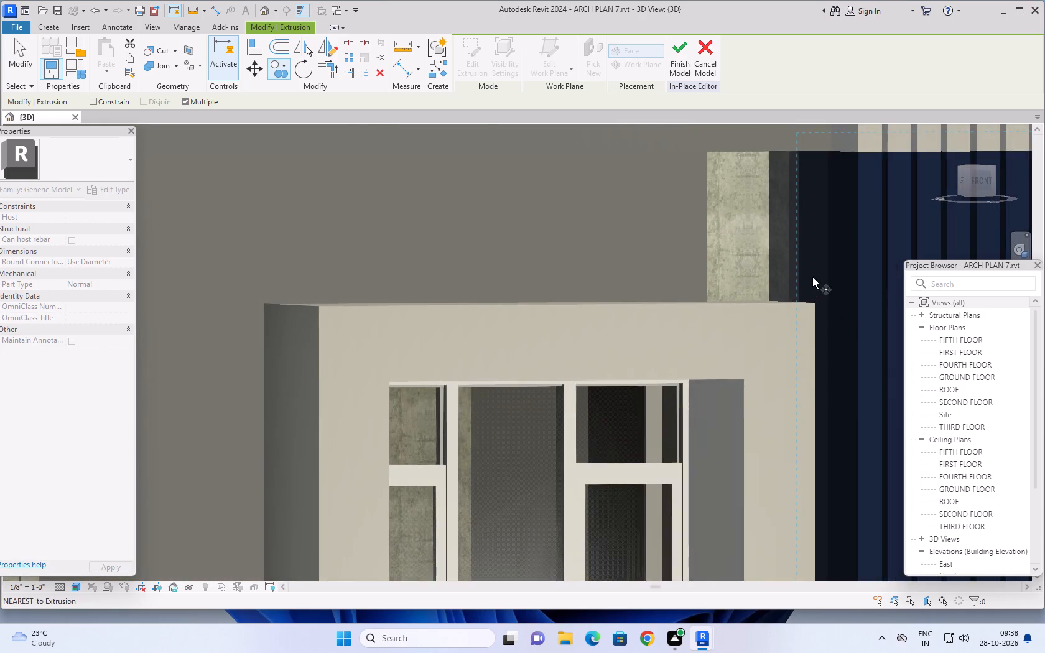
# Copy the strip extrusion from its outer top corner to the top outer corner of the stone-clad column at the facade's left end.
pyautogui.moveTo(812, 277); pyautogui.dragTo(577, 384, button='middle')
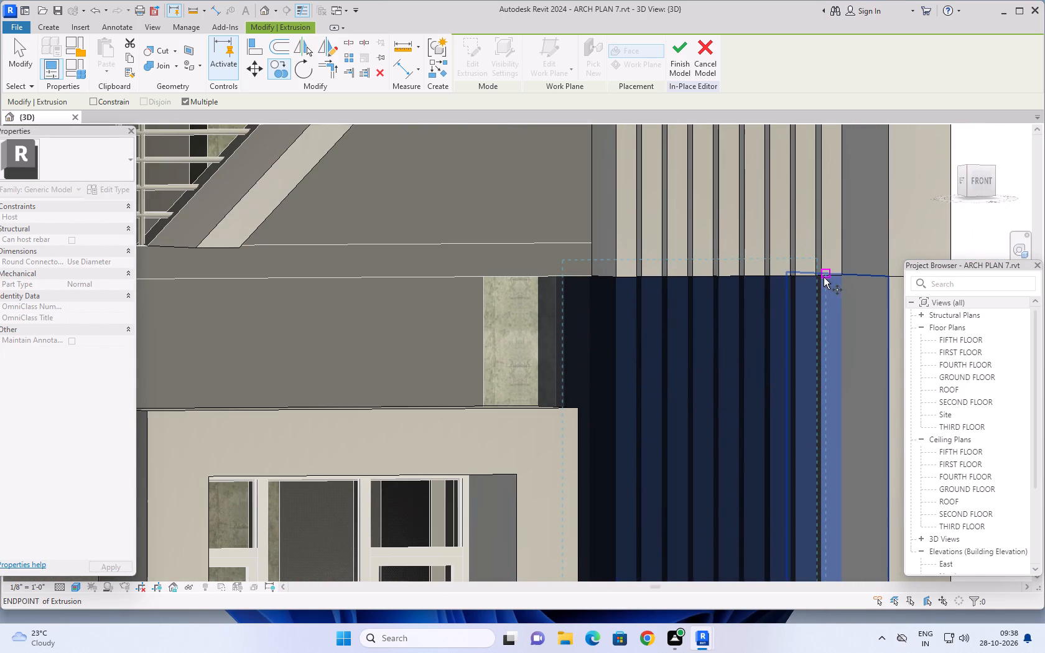
pyautogui.click(840, 275)
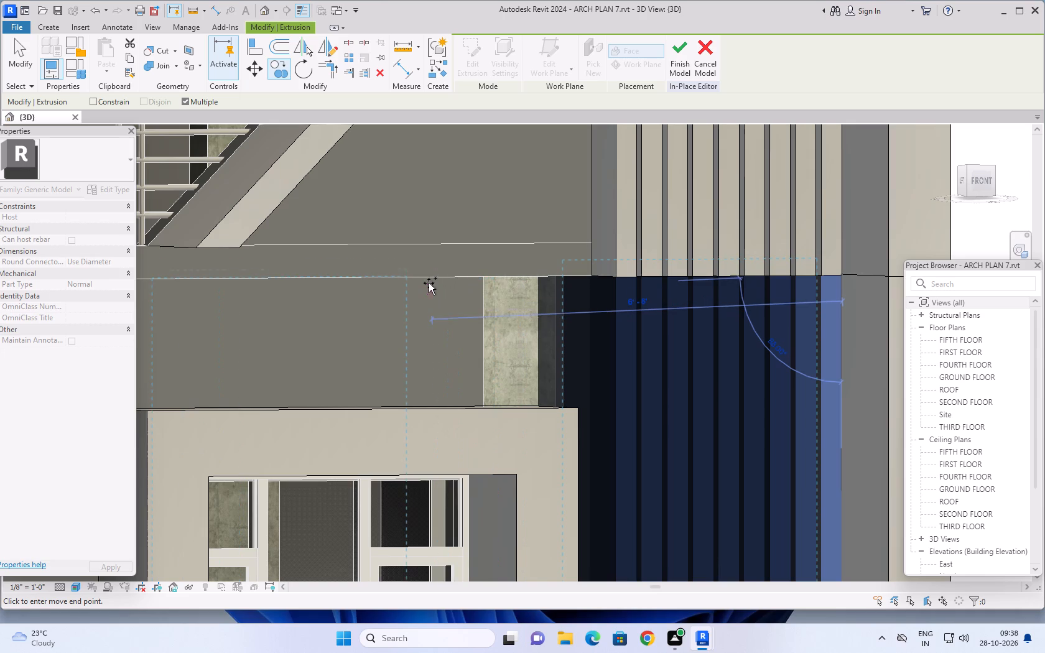
pyautogui.scroll(-16, 429, 274)
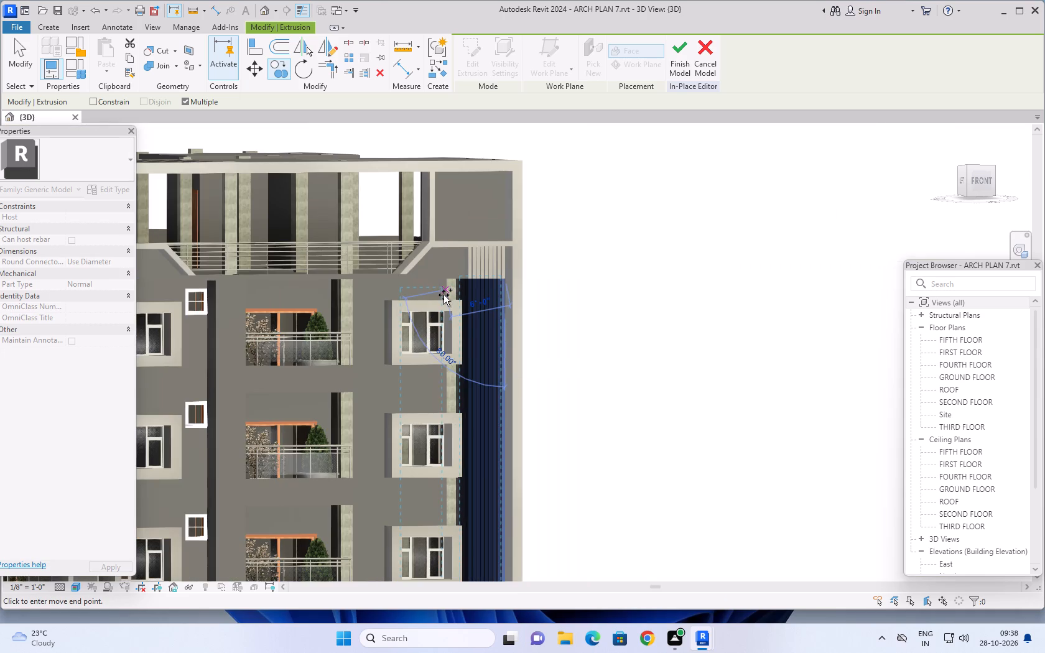
pyautogui.moveTo(444, 295); pyautogui.dragTo(665, 324, button='middle')
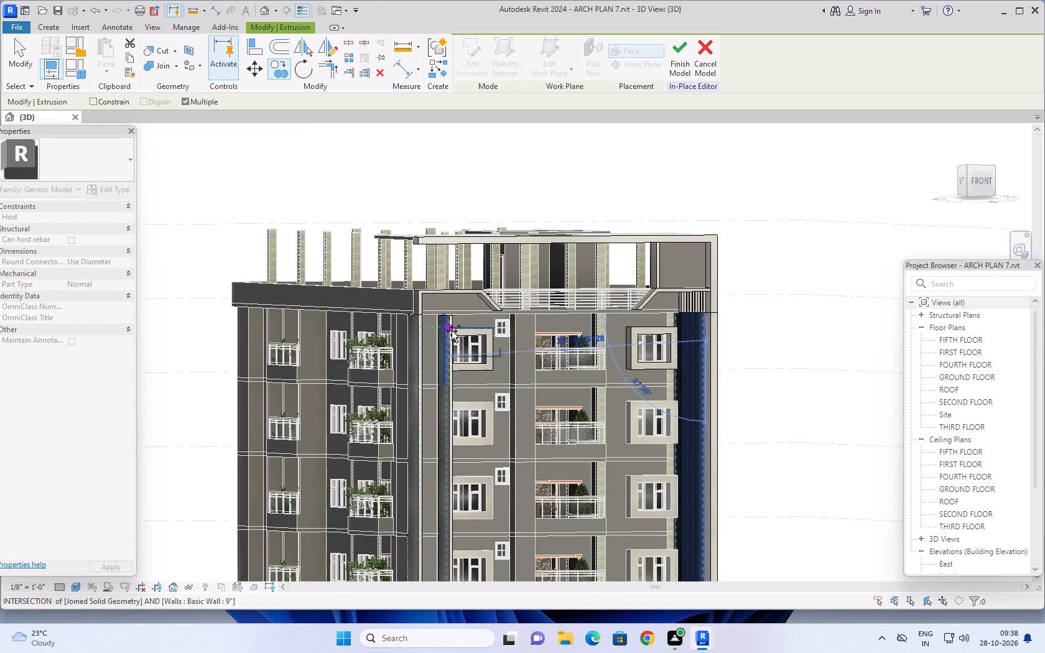
pyautogui.keyDown('shift'); pyautogui.moveTo(450, 331); pyautogui.dragTo(429, 335, button='middle'); pyautogui.keyUp('shift')
pyautogui.keyDown('shift'); pyautogui.moveTo(411, 332); pyautogui.dragTo(405, 331, button='middle'); pyautogui.keyUp('shift')
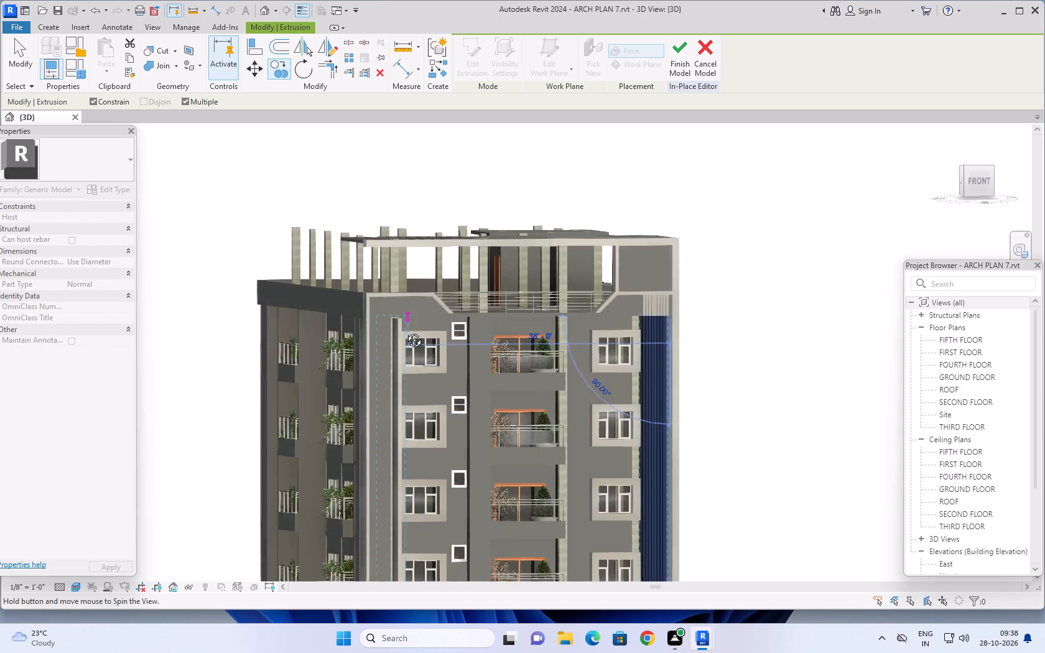
pyautogui.keyDown('shift'); pyautogui.moveTo(405, 331); pyautogui.dragTo(385, 331, button='middle'); pyautogui.keyUp('shift')
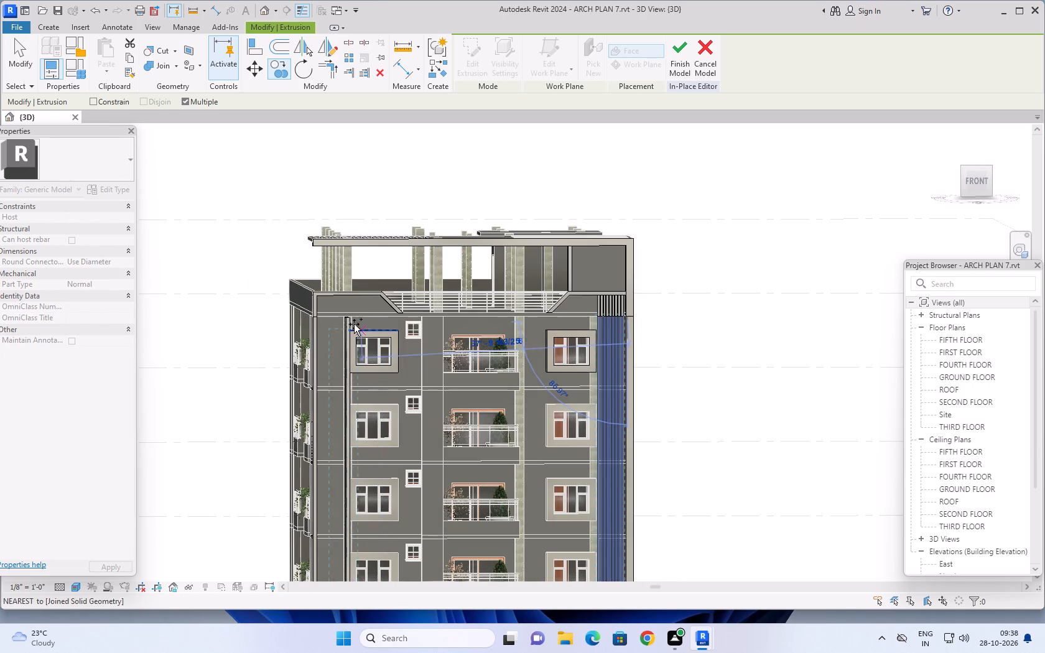
pyautogui.scroll(7, 337, 323)
pyautogui.keyDown('shift'); pyautogui.moveTo(338, 323); pyautogui.dragTo(332, 323, button='middle'); pyautogui.keyUp('shift')
pyautogui.scroll(3, 315, 310)
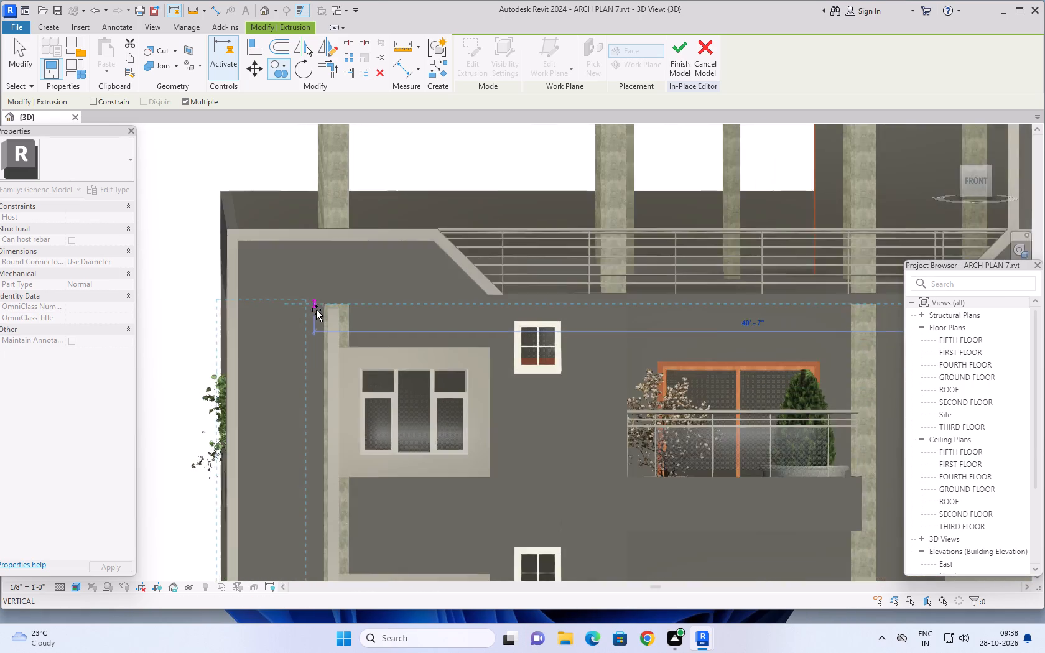
pyautogui.scroll(7, 316, 310)
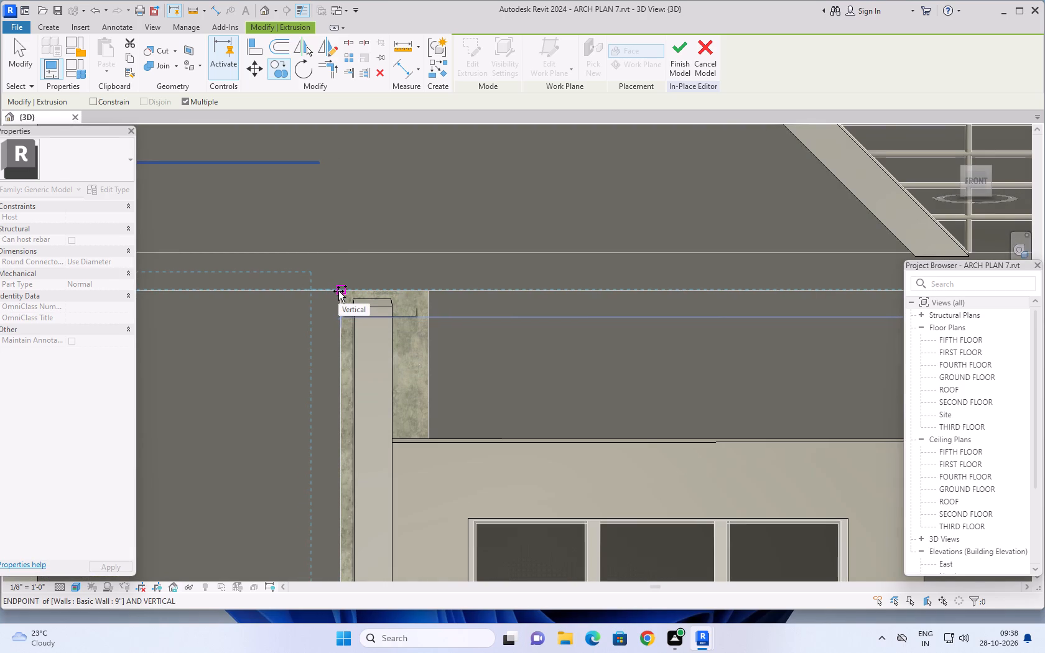
pyautogui.click(338, 291)
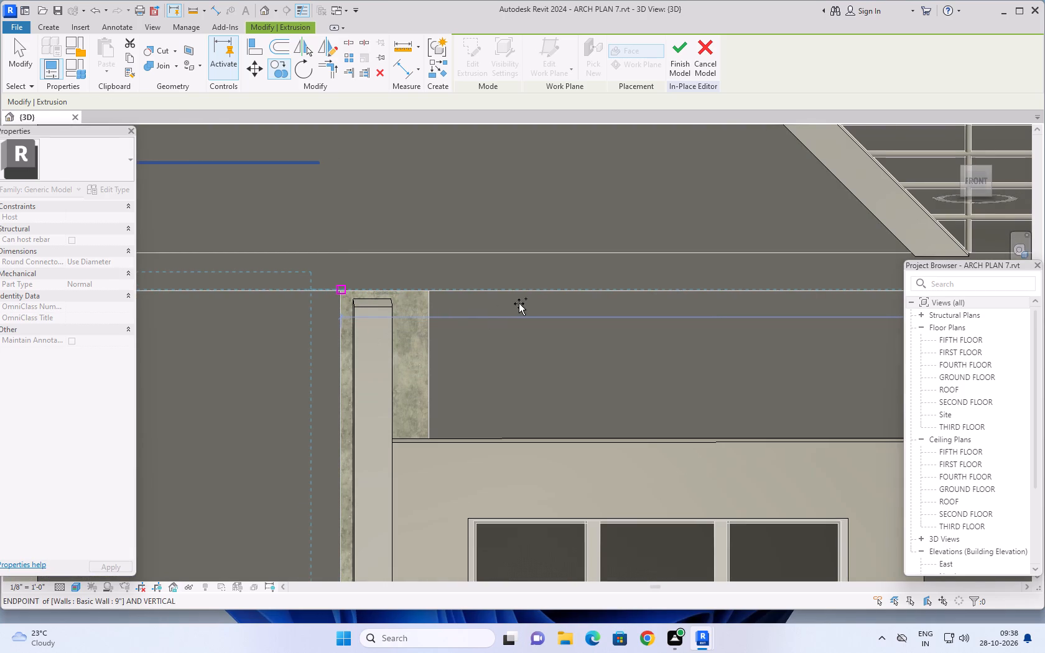
pyautogui.scroll(-7, 519, 303)
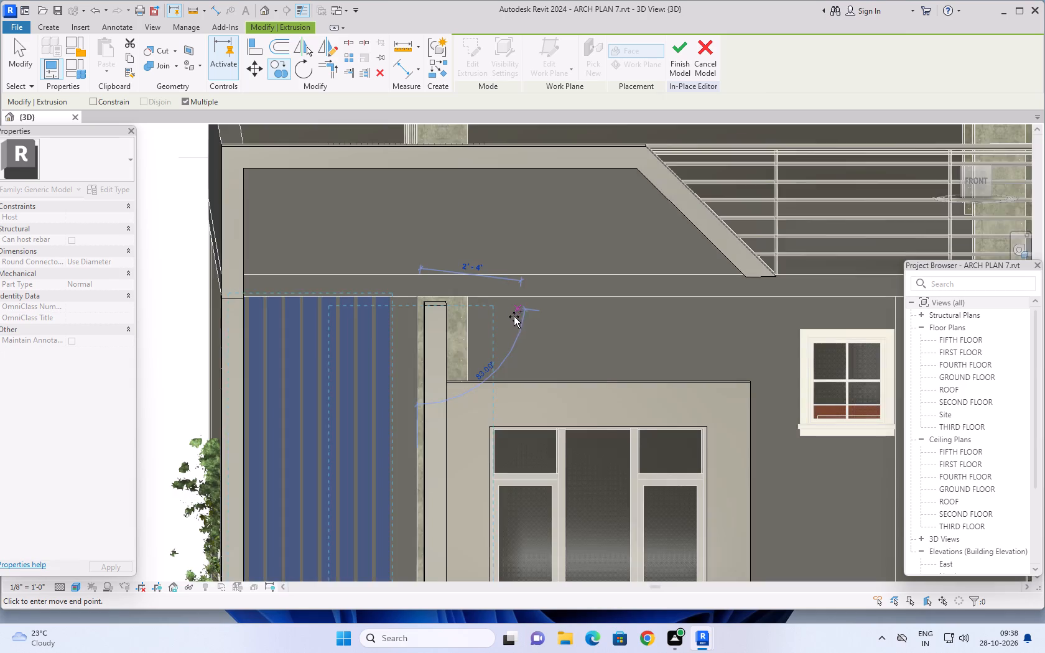
pyautogui.press('Escape')
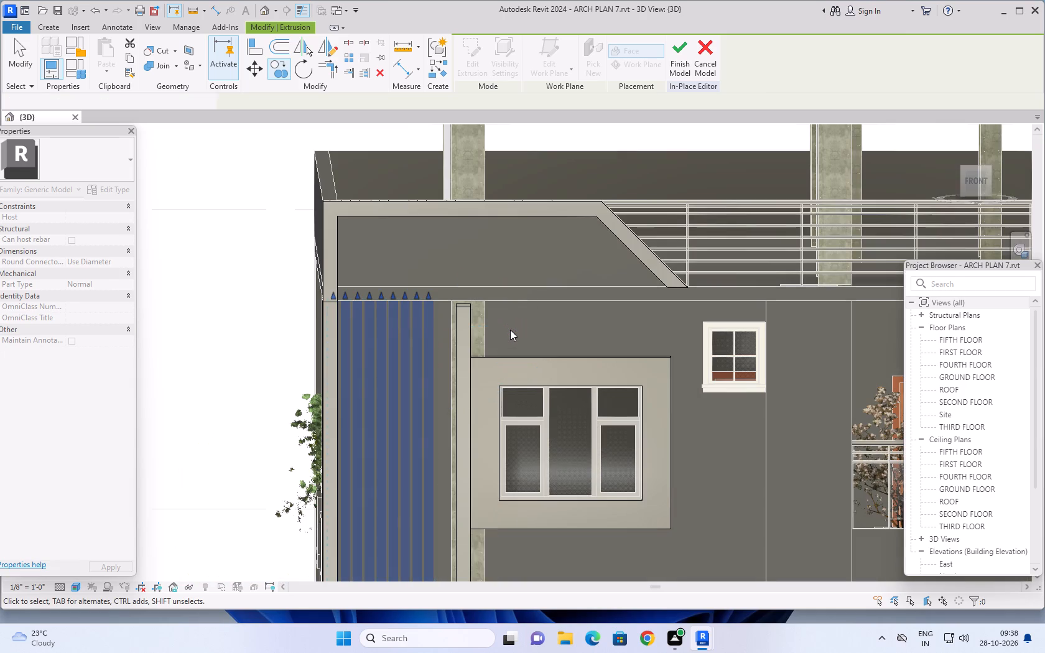
pyautogui.press('Escape')
# Examine the copied strips at the facade's left end, down the floors and from above where they meet the parapet frame.
pyautogui.scroll(-3, 519, 329)
pyautogui.moveTo(514, 330); pyautogui.dragTo(514, 330, button='middle')
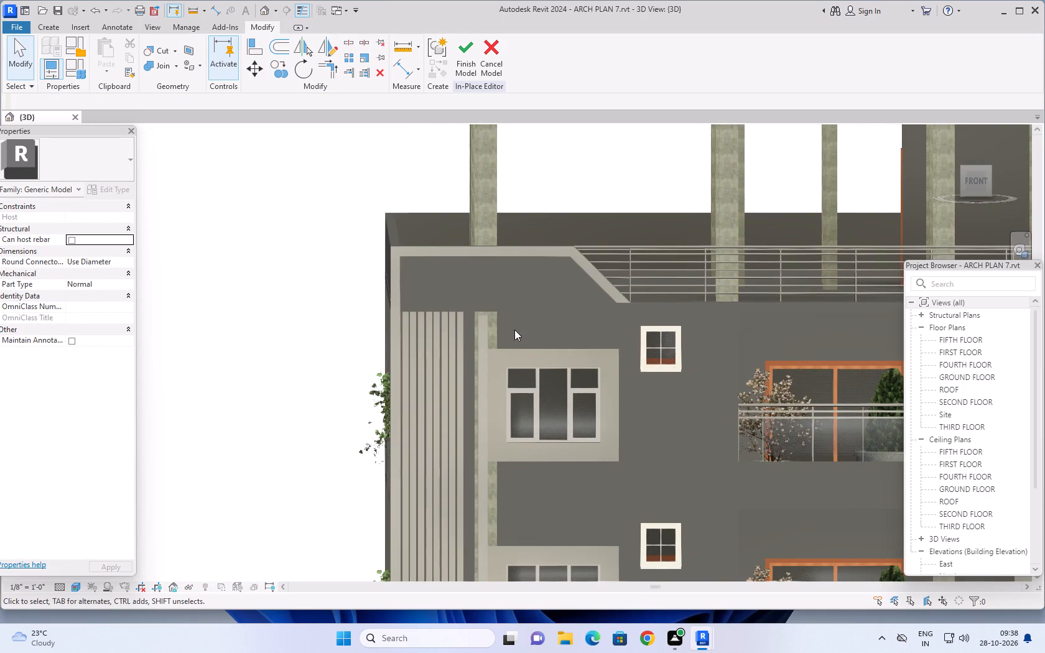
pyautogui.moveTo(514, 330); pyautogui.dragTo(543, 230, button='middle')
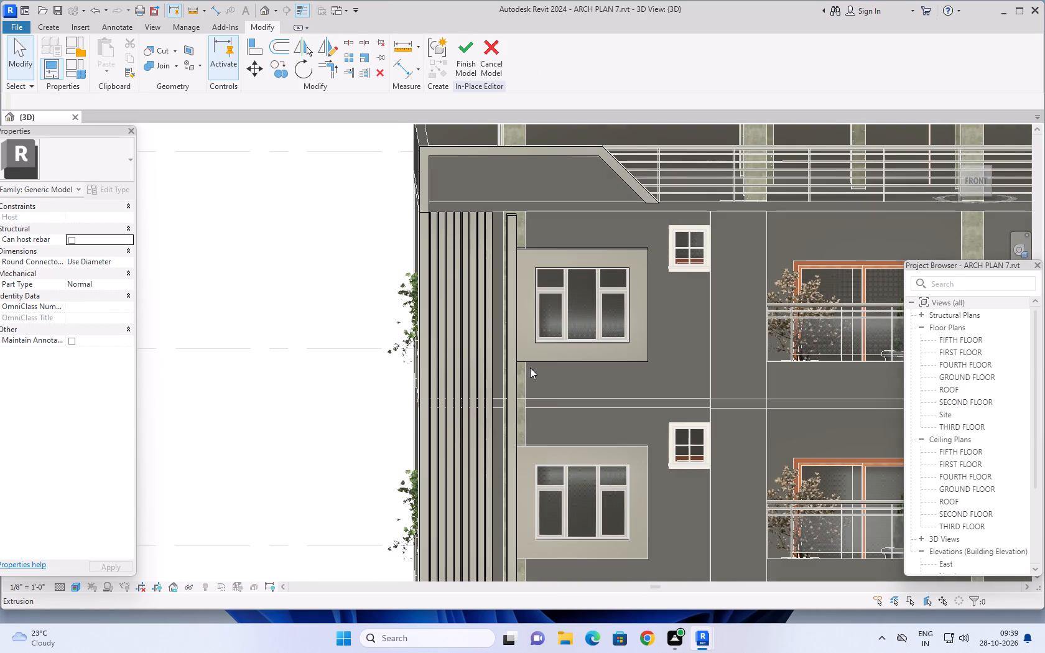
pyautogui.scroll(-1, 552, 397)
pyautogui.moveTo(547, 396); pyautogui.dragTo(532, 315, button='middle')
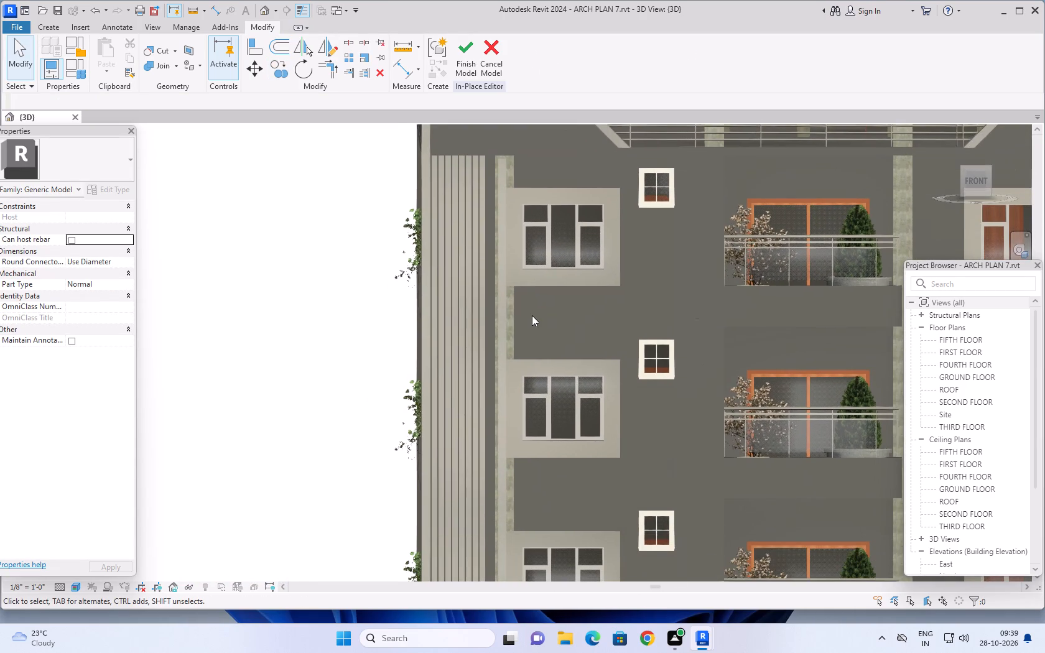
pyautogui.scroll(-2, 532, 315)
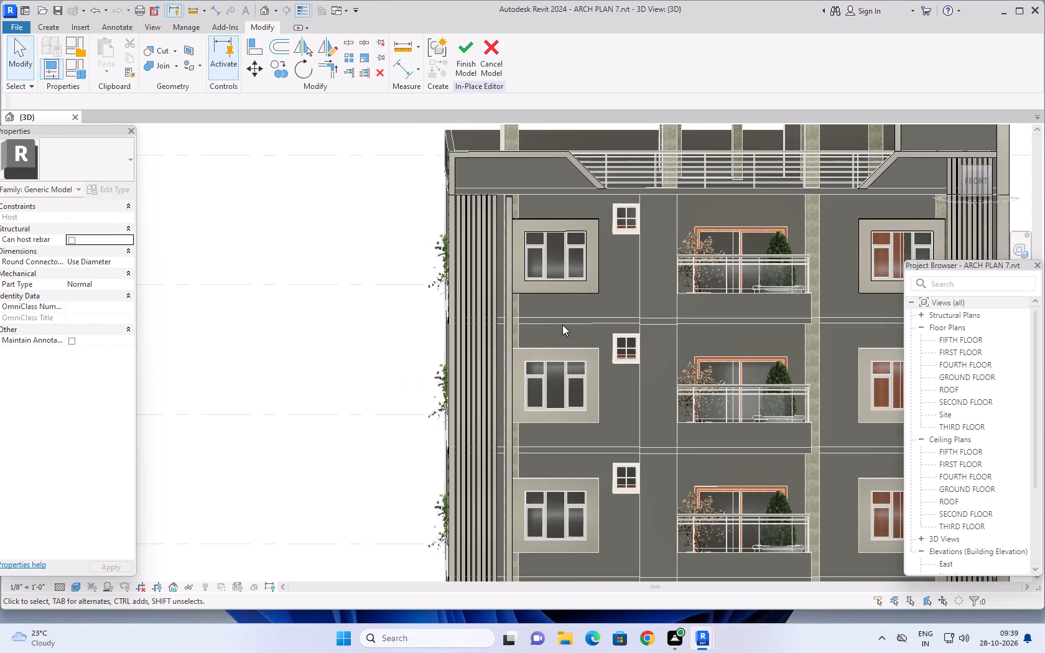
pyautogui.moveTo(588, 312); pyautogui.dragTo(582, 346, button='middle')
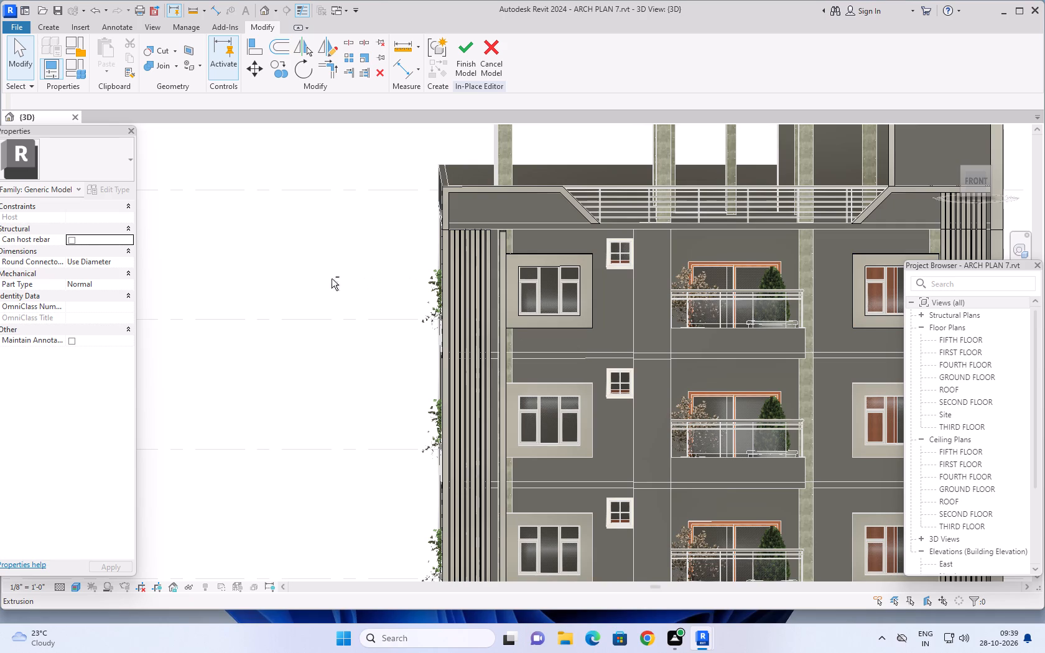
pyautogui.keyDown('shift'); pyautogui.moveTo(332, 279); pyautogui.dragTo(337, 364, button='middle'); pyautogui.keyUp('shift')
pyautogui.keyDown('shift'); pyautogui.scroll(-1, 336, 282); pyautogui.keyUp('shift')
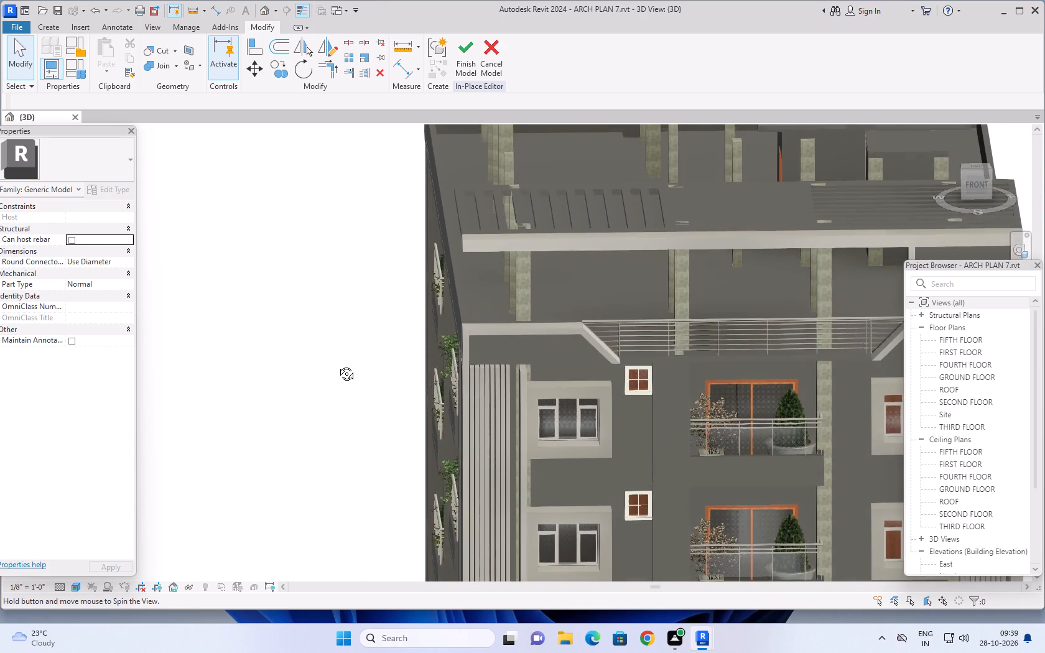
pyautogui.keyDown('shift'); pyautogui.moveTo(337, 364); pyautogui.dragTo(337, 368, button='middle'); pyautogui.keyUp('shift')
pyautogui.scroll(5, 506, 401)
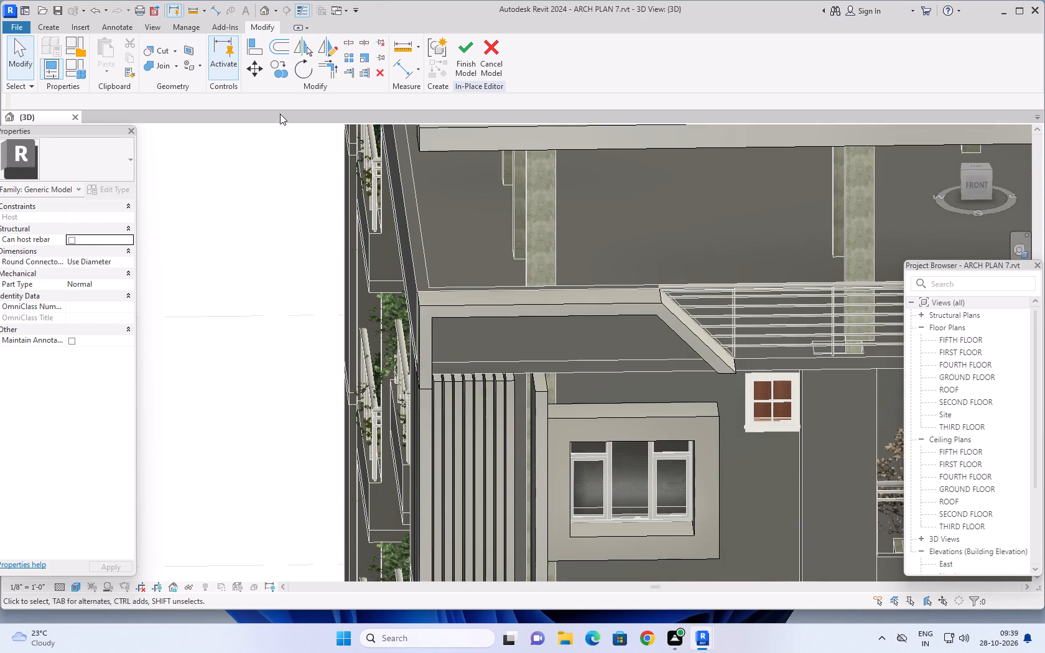
# Align the top face of the outermost front strip at the facade's left end to the underside of the parapet frame's horizontal member.
pyautogui.click(256, 50)
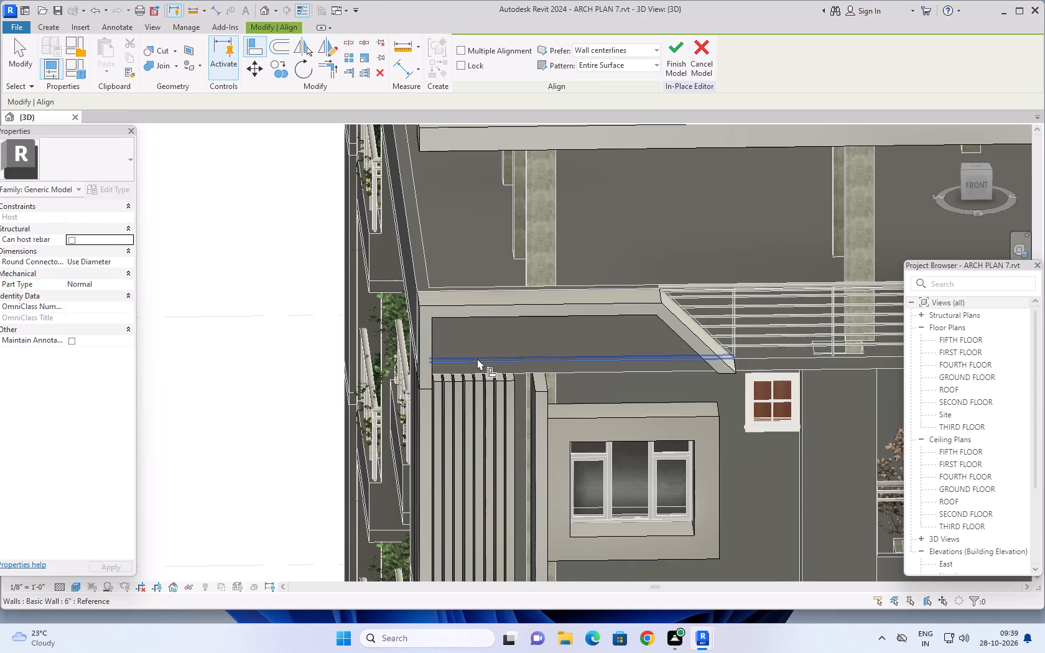
pyautogui.keyDown('shift'); pyautogui.moveTo(477, 358); pyautogui.dragTo(476, 229, button='middle'); pyautogui.keyUp('shift')
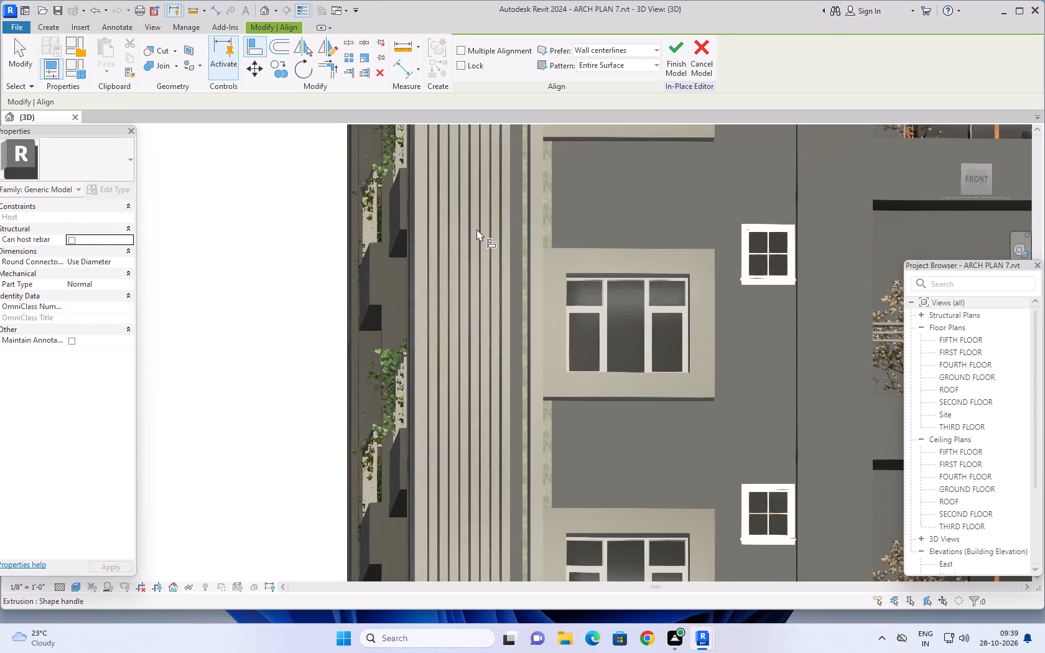
pyautogui.moveTo(476, 229); pyautogui.dragTo(444, 500, button='middle')
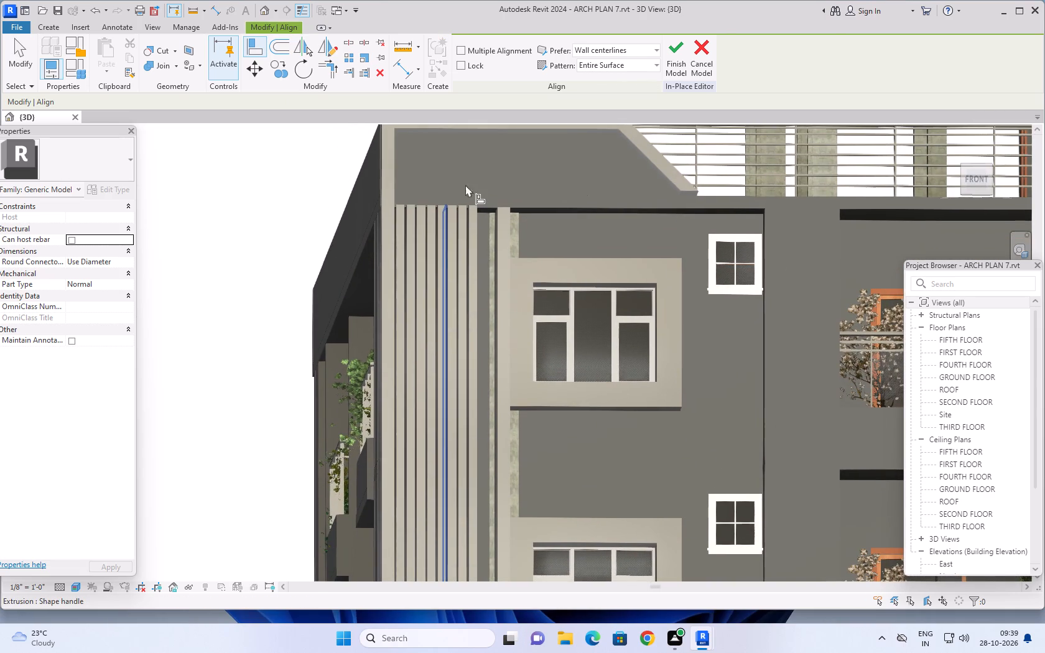
pyautogui.moveTo(465, 149); pyautogui.dragTo(444, 277, button='middle')
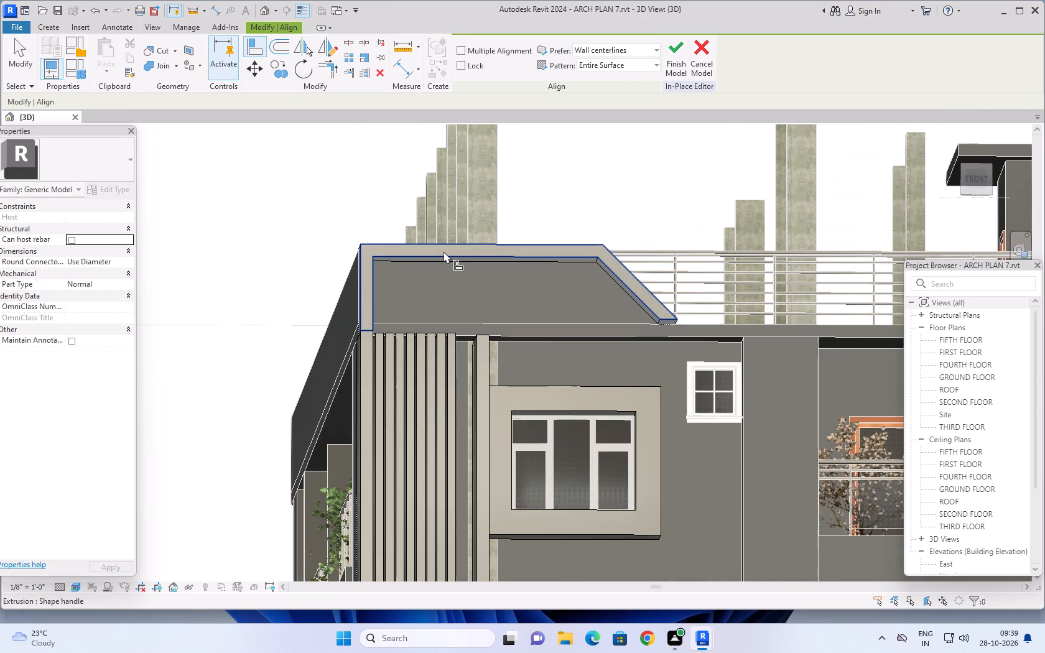
pyautogui.keyDown('shift'); pyautogui.moveTo(443, 272); pyautogui.dragTo(450, 237, button='middle'); pyautogui.keyUp('shift')
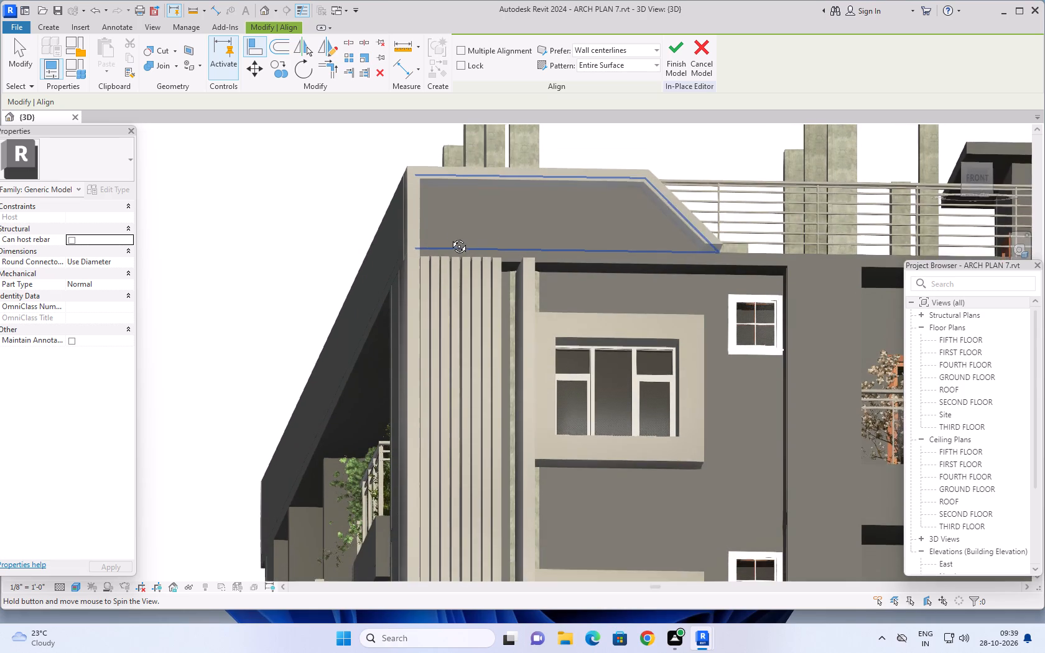
pyautogui.keyDown('shift'); pyautogui.moveTo(450, 237); pyautogui.dragTo(451, 235, button='middle'); pyautogui.keyUp('shift')
pyautogui.scroll(5, 463, 156)
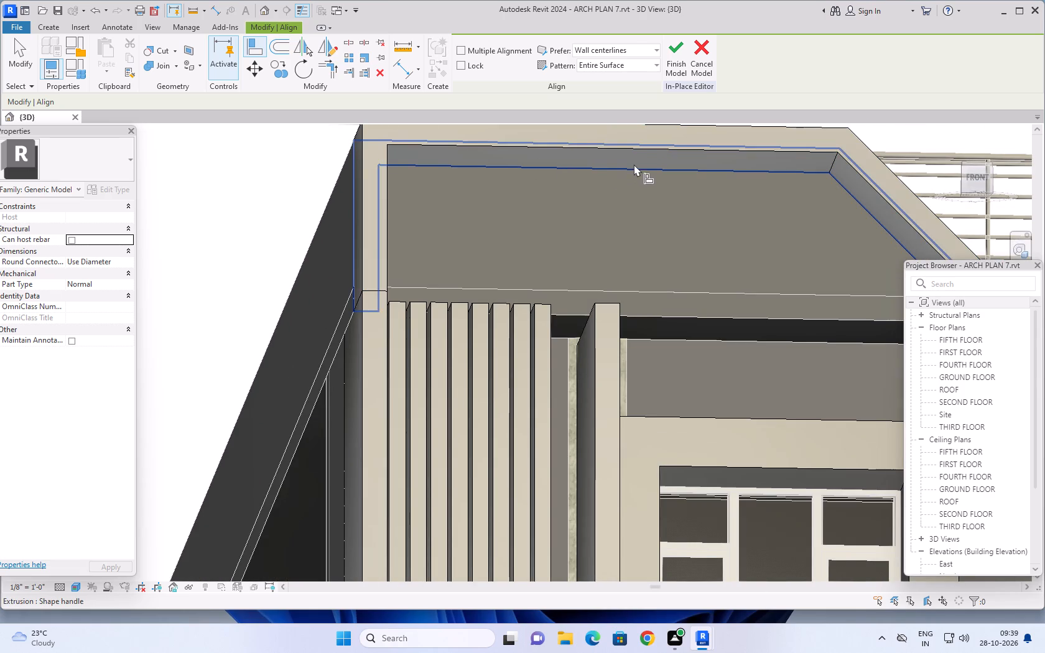
pyautogui.click(625, 160)
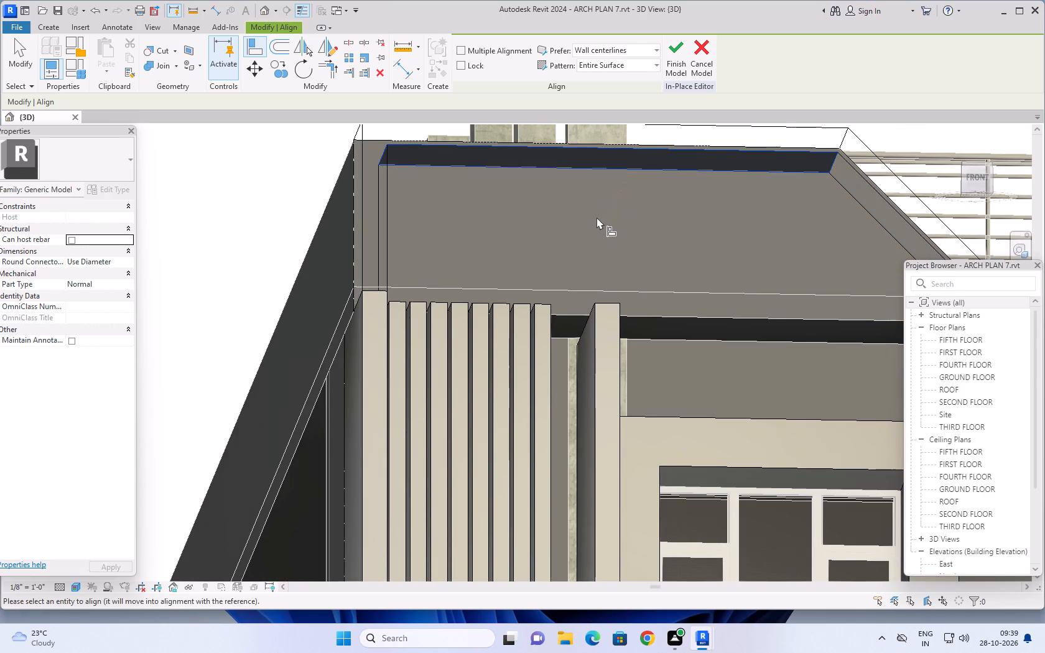
pyautogui.scroll(-2, 597, 221)
pyautogui.keyDown('shift'); pyautogui.moveTo(586, 233); pyautogui.dragTo(558, 327, button='middle'); pyautogui.keyUp('shift')
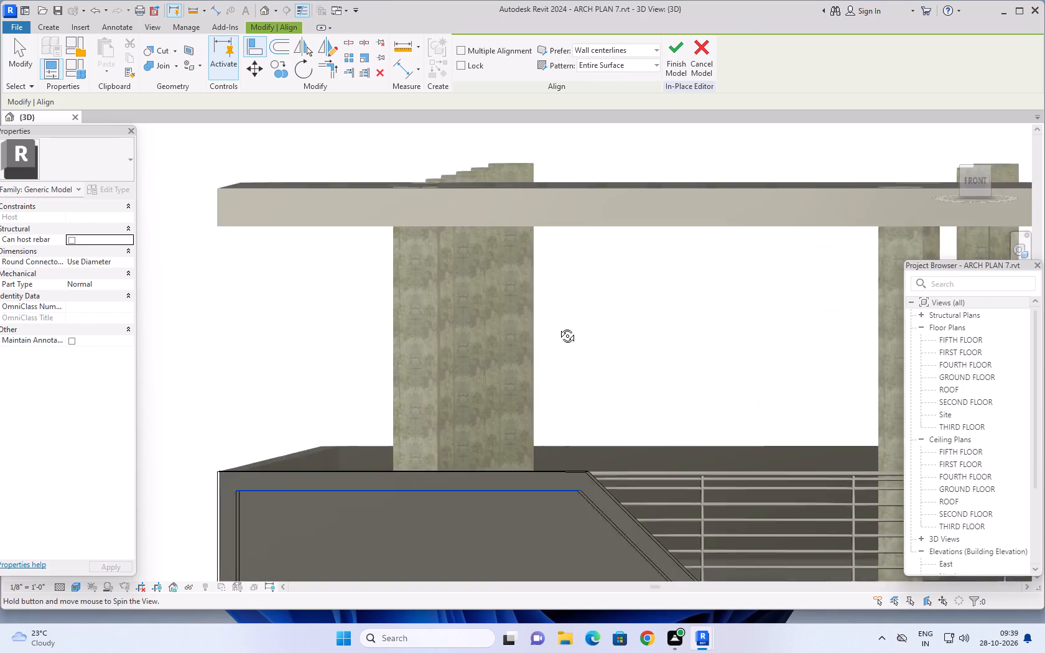
pyautogui.keyDown('shift'); pyautogui.moveTo(558, 327); pyautogui.dragTo(557, 331, button='middle'); pyautogui.keyUp('shift')
pyautogui.scroll(-6, 522, 400)
pyautogui.moveTo(518, 409); pyautogui.dragTo(522, 399, button='middle')
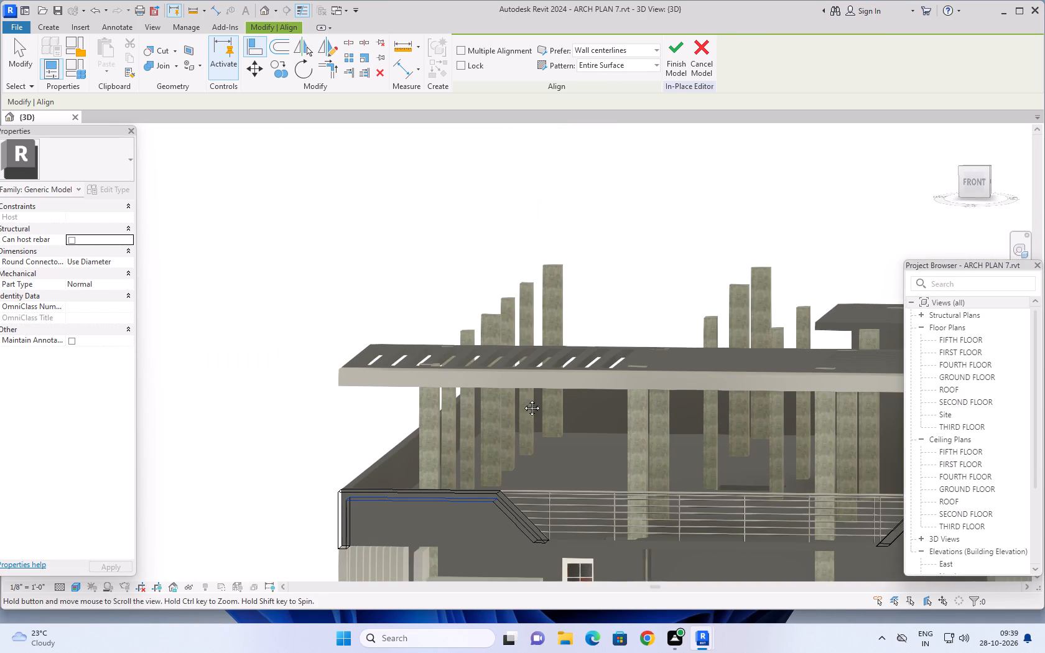
pyautogui.moveTo(522, 399); pyautogui.dragTo(544, 346, button='middle')
pyautogui.keyDown('shift'); pyautogui.moveTo(463, 432); pyautogui.dragTo(462, 438, button='middle'); pyautogui.keyUp('shift')
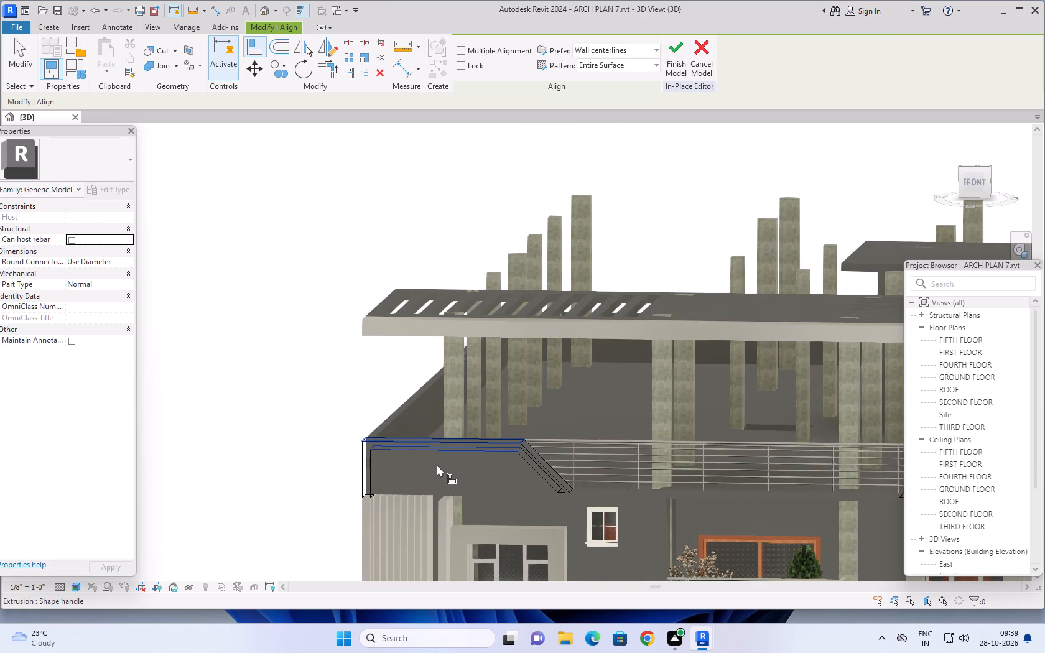
pyautogui.scroll(3, 406, 494)
pyautogui.moveTo(418, 468); pyautogui.dragTo(450, 407, button='middle')
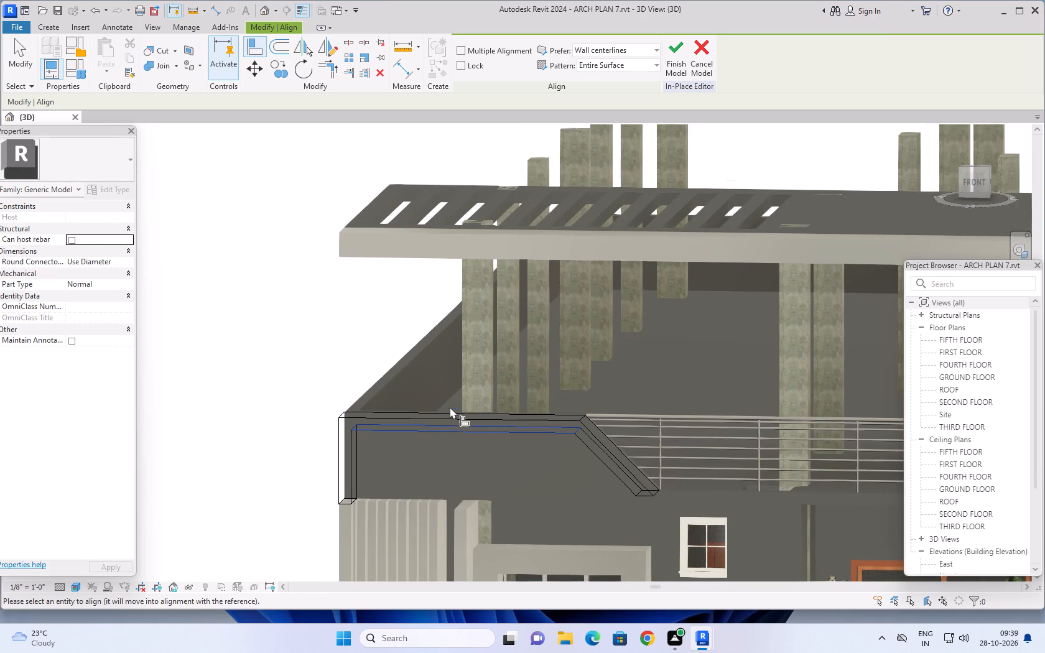
pyautogui.moveTo(450, 407); pyautogui.dragTo(476, 346, button='middle')
pyautogui.keyDown('shift'); pyautogui.moveTo(469, 377); pyautogui.dragTo(462, 454, button='middle'); pyautogui.keyUp('shift')
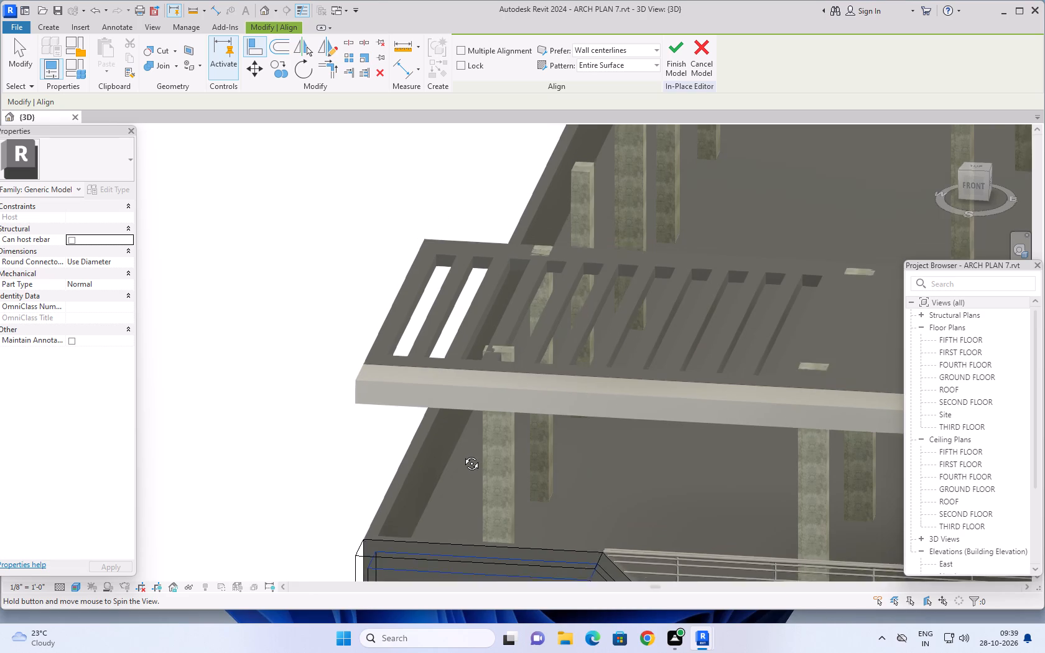
pyautogui.keyDown('shift'); pyautogui.moveTo(462, 454); pyautogui.dragTo(462, 457, button='middle'); pyautogui.keyUp('shift')
pyautogui.scroll(-4, 452, 478)
pyautogui.moveTo(448, 491); pyautogui.dragTo(513, 289, button='middle')
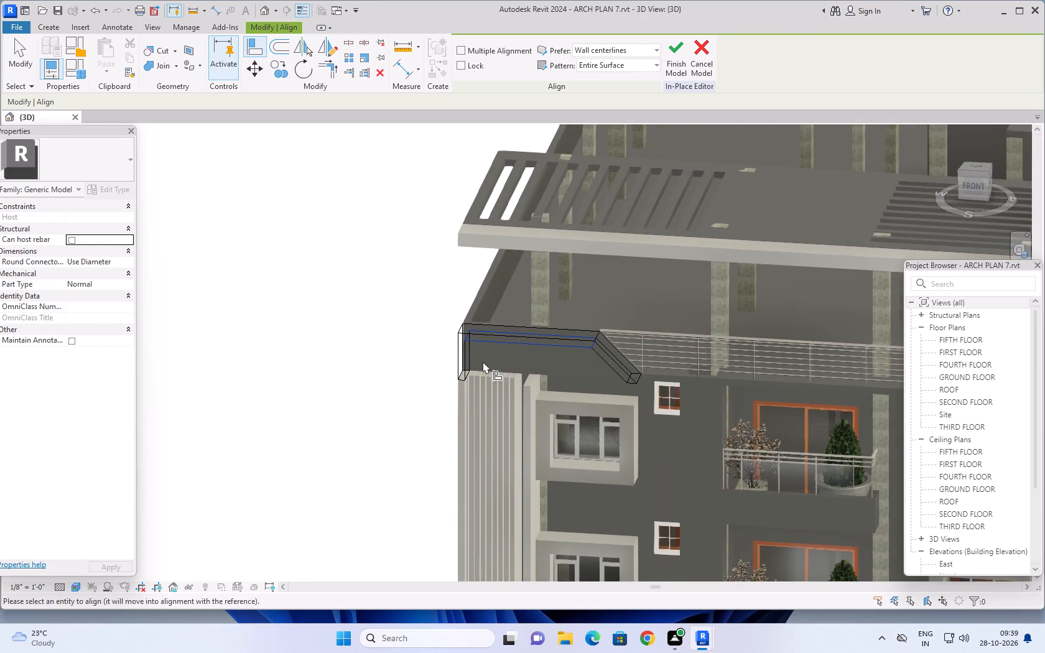
pyautogui.keyDown('shift'); pyautogui.moveTo(483, 364); pyautogui.dragTo(467, 461, button='middle'); pyautogui.keyUp('shift')
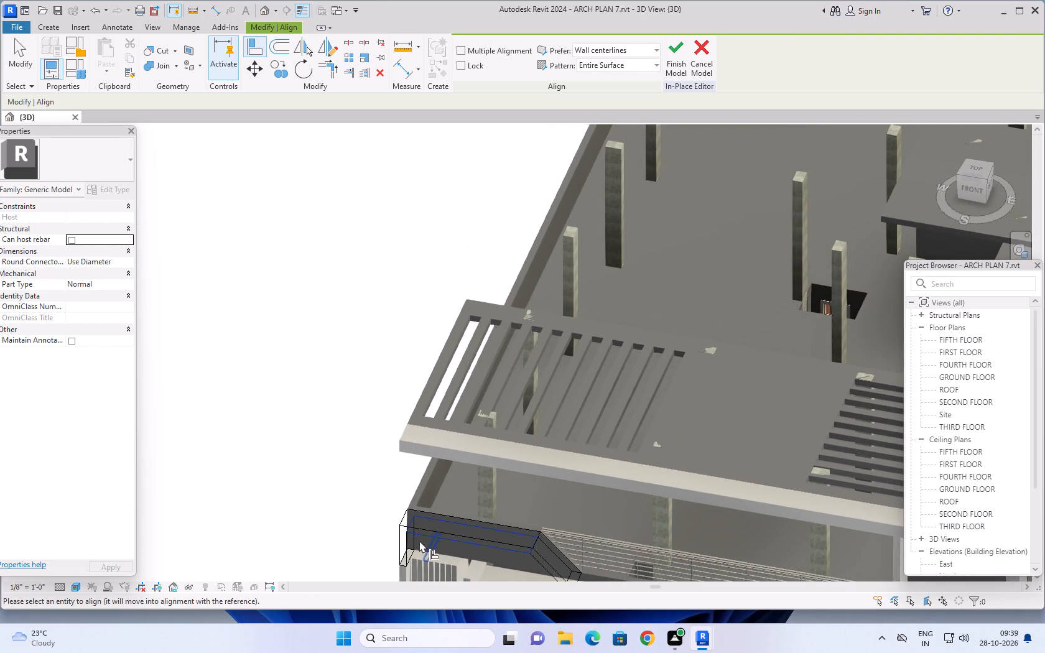
pyautogui.scroll(5, 419, 540)
pyautogui.moveTo(417, 567); pyautogui.dragTo(455, 481, button='middle')
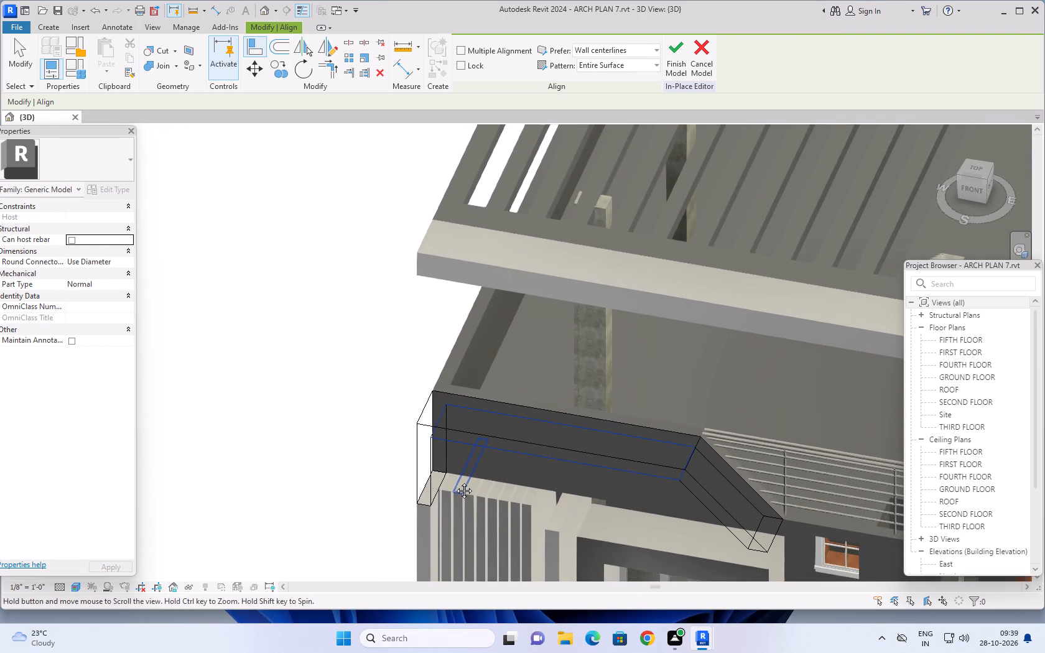
pyautogui.moveTo(455, 481); pyautogui.dragTo(450, 493, button='middle')
pyautogui.scroll(6, 446, 501)
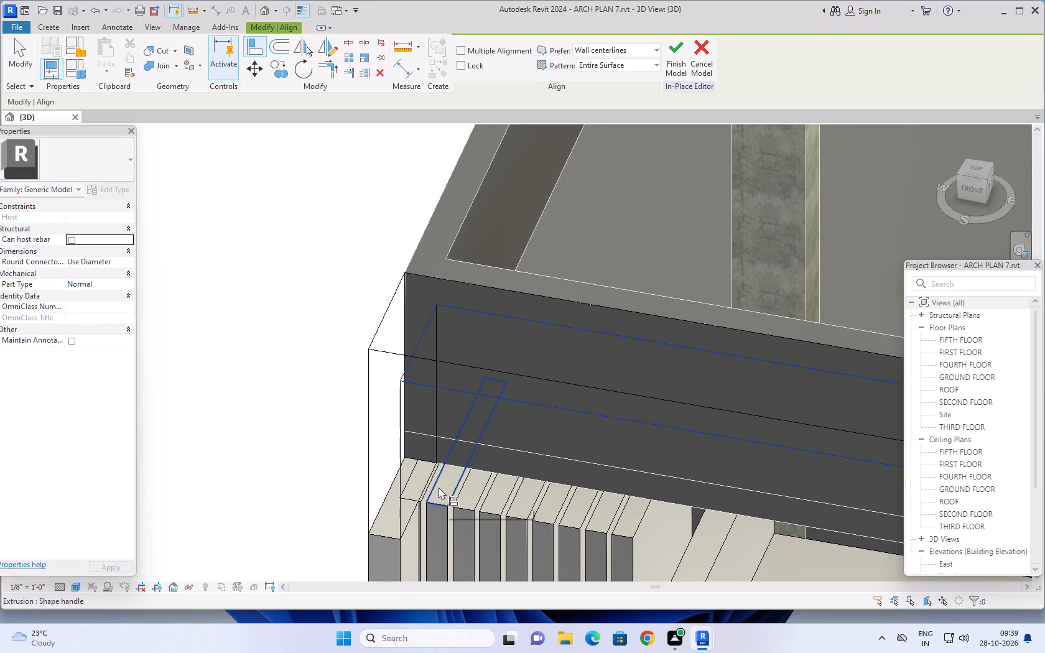
pyautogui.click(442, 488)
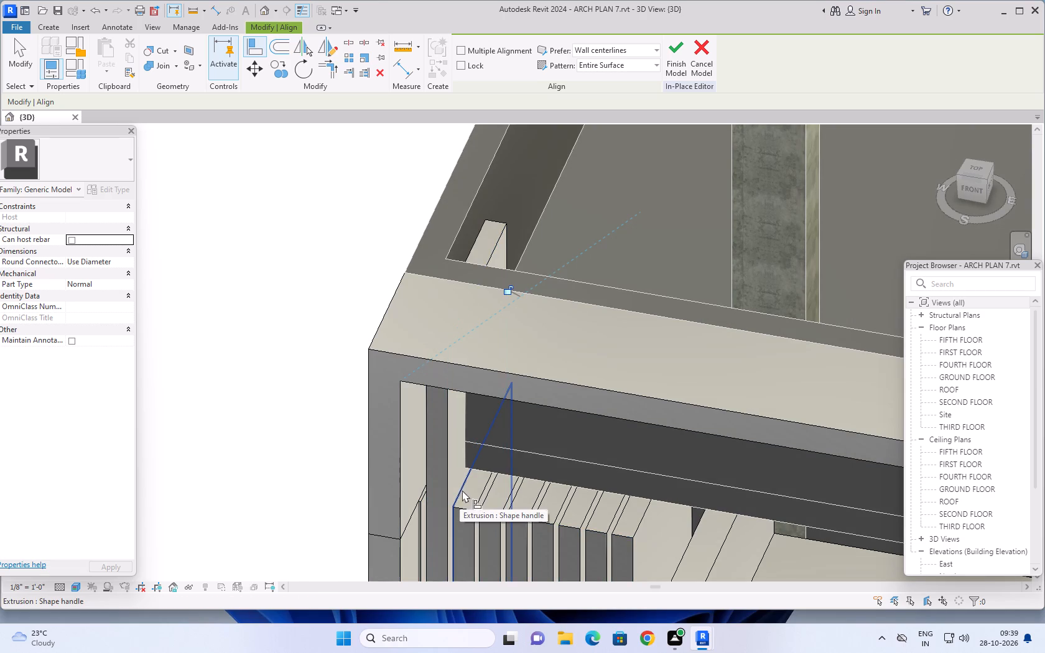
# Align the top faces of the seven adjacent narrow strips, one at a time, to the underside of the parapet frame.
pyautogui.click(508, 399)
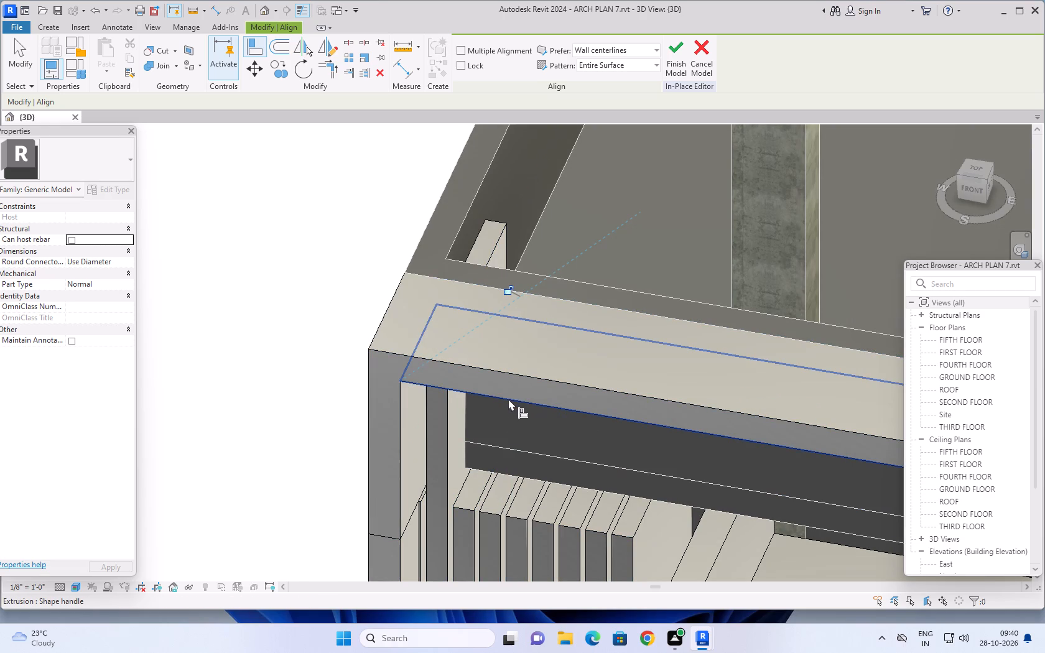
pyautogui.click(480, 478)
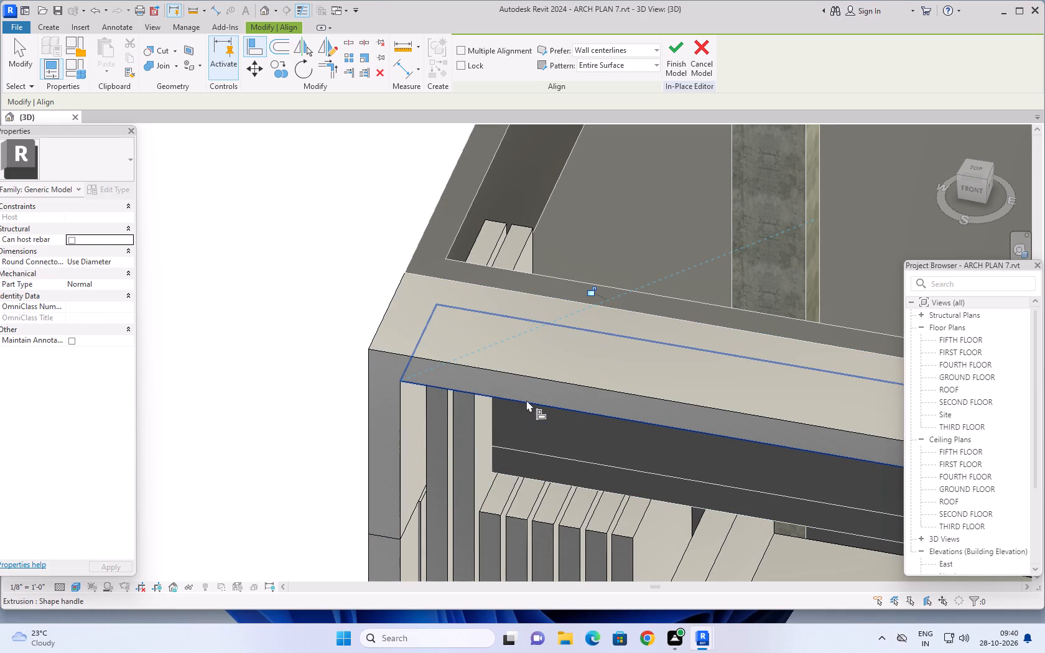
pyautogui.click(526, 400)
pyautogui.click(496, 491)
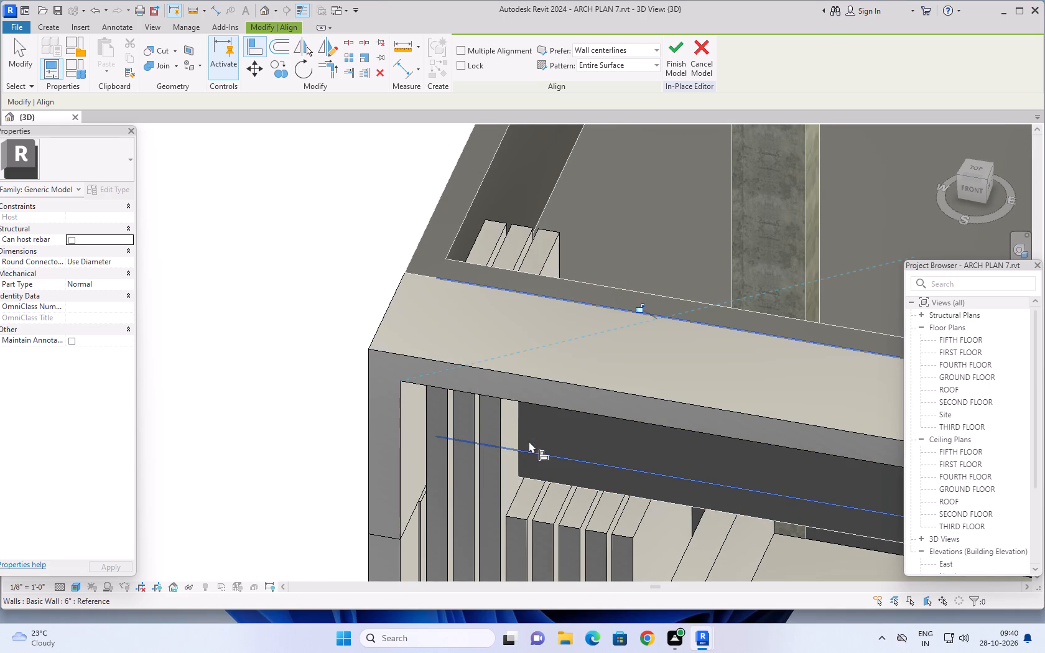
pyautogui.click(544, 404)
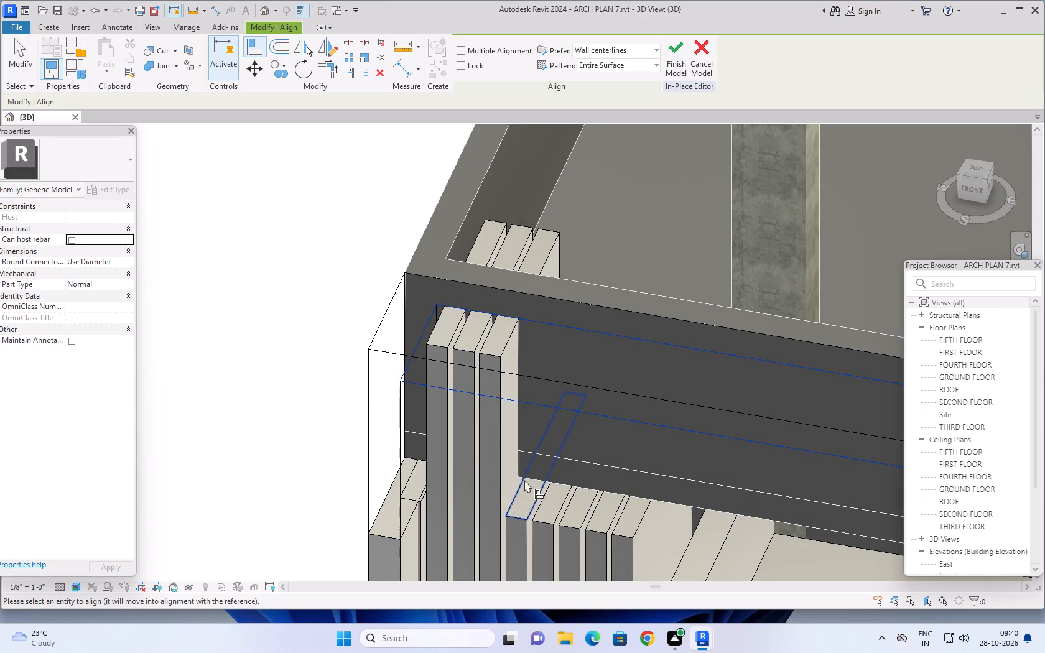
pyautogui.click(524, 488)
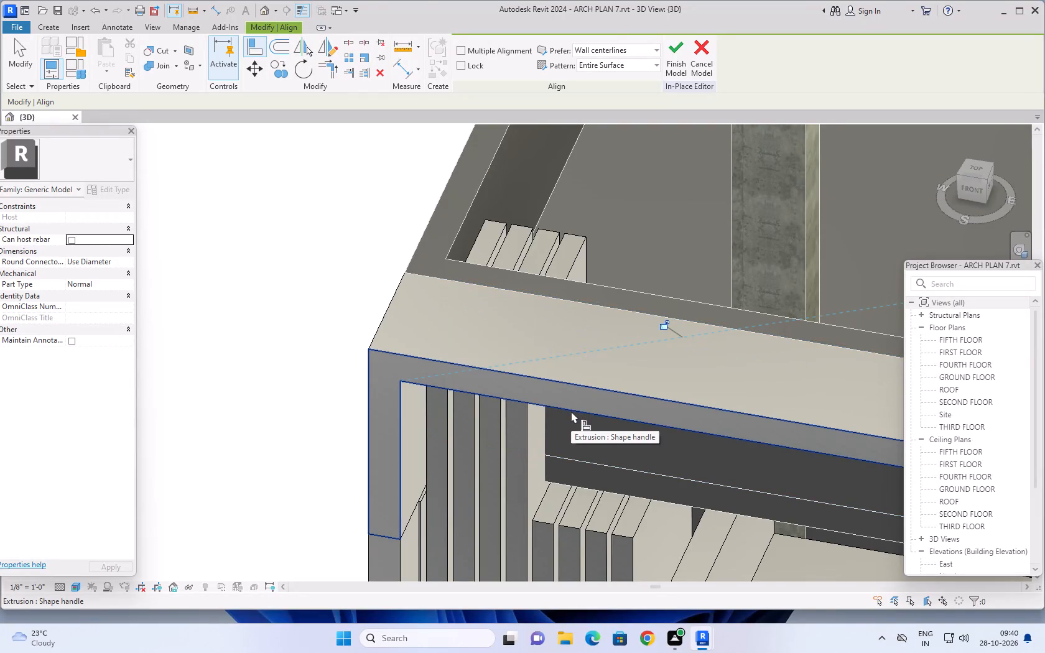
pyautogui.click(575, 410)
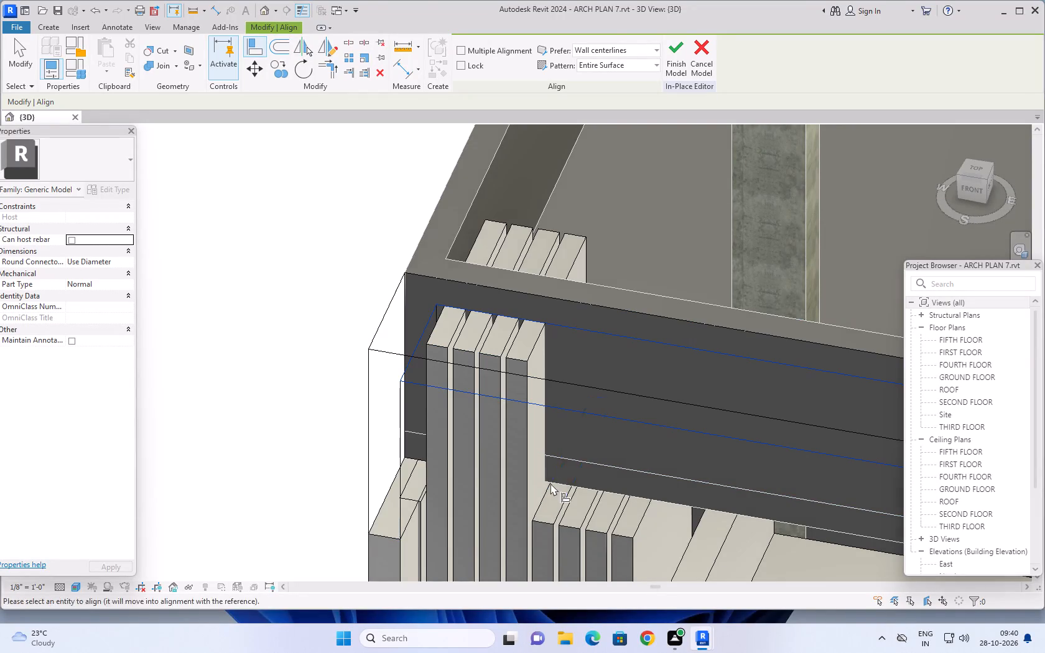
pyautogui.click(549, 498)
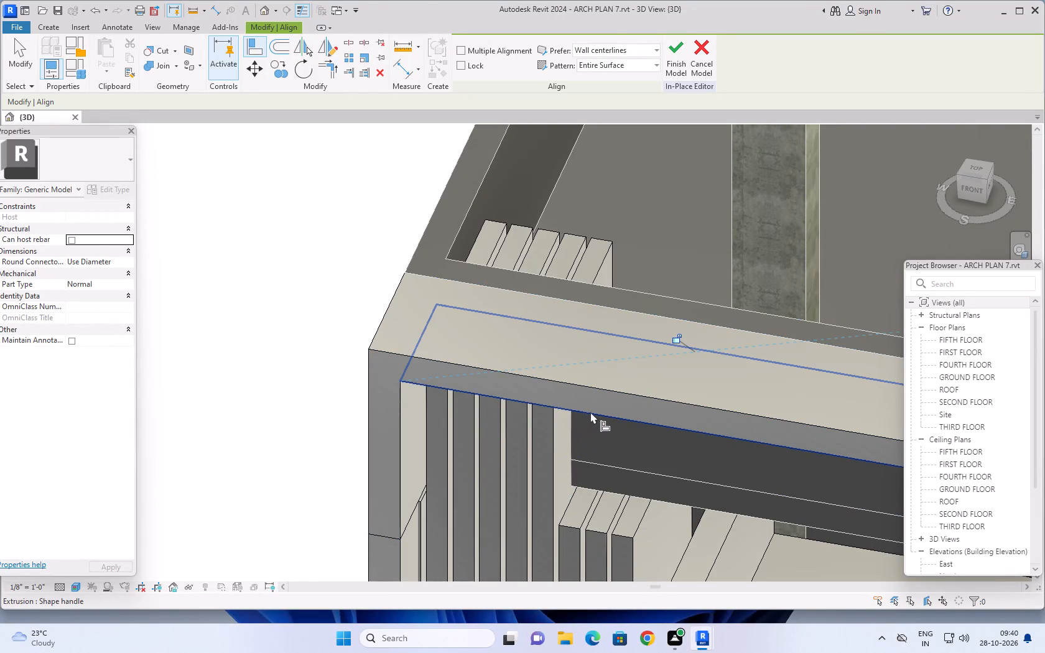
pyautogui.click(590, 412)
pyautogui.click(574, 500)
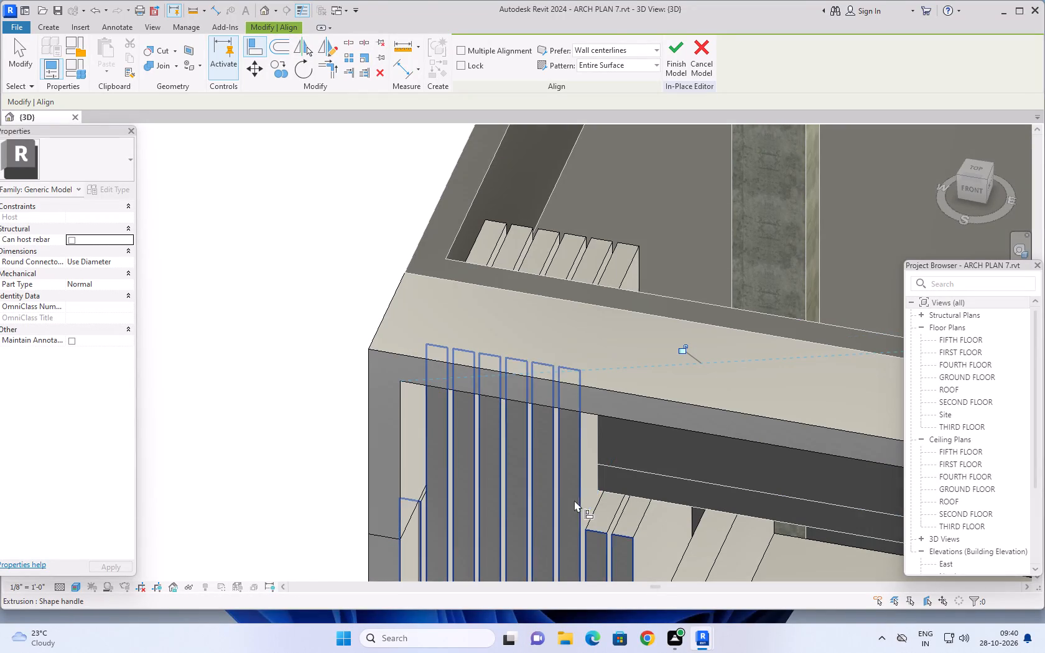
pyautogui.click(614, 415)
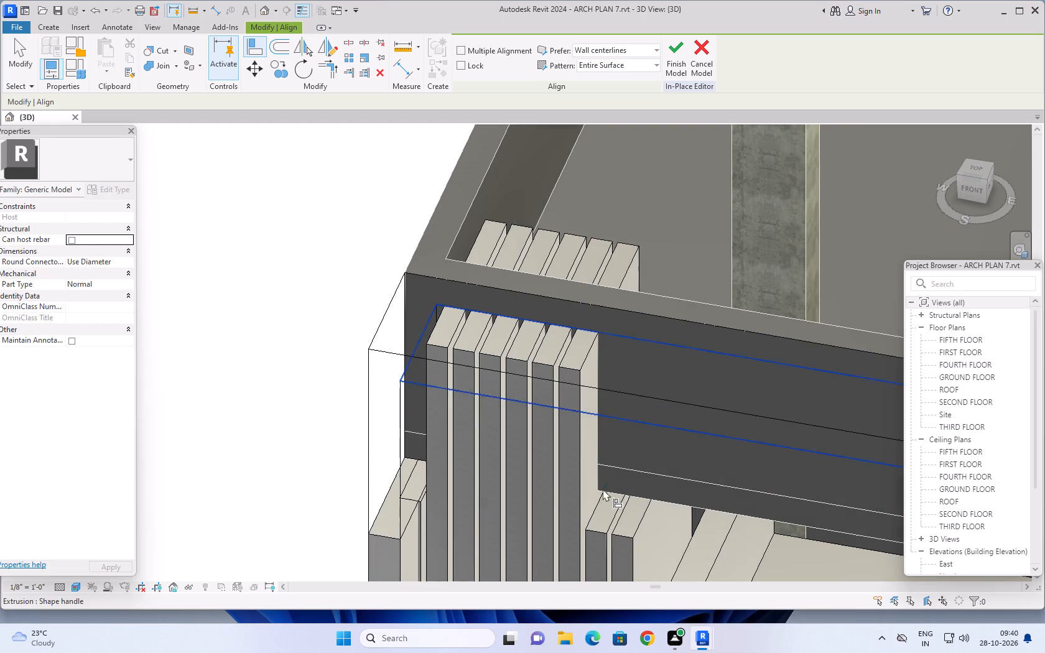
pyautogui.click(603, 502)
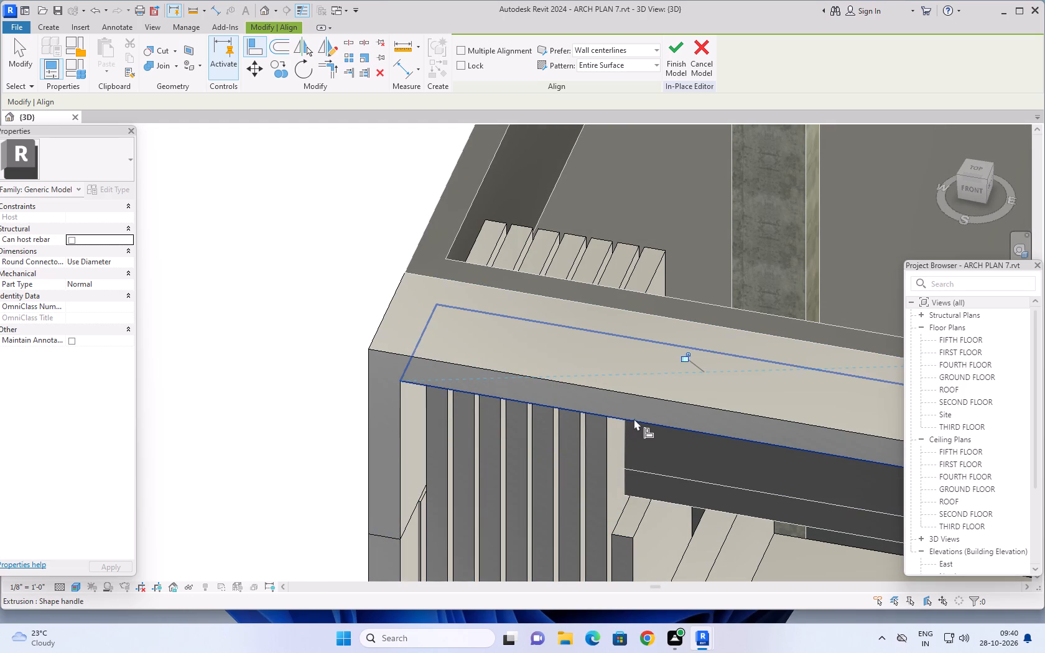
pyautogui.click(634, 419)
pyautogui.click(632, 511)
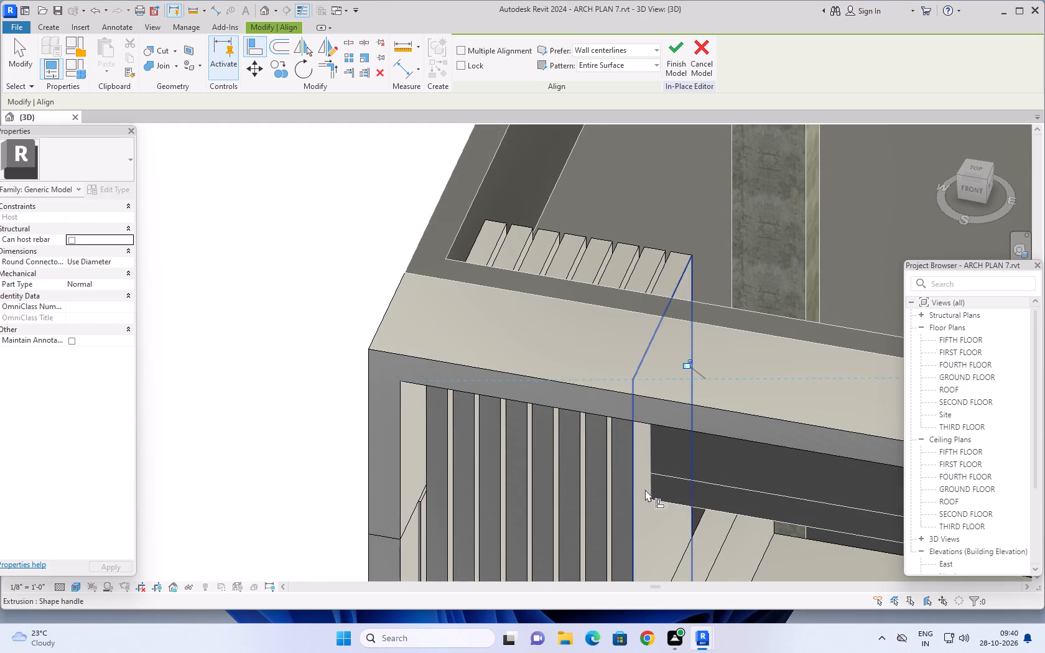
# Align the top face of the separate strip beside the window surround to the underside of the parapet frame.
pyautogui.scroll(-5, 682, 514)
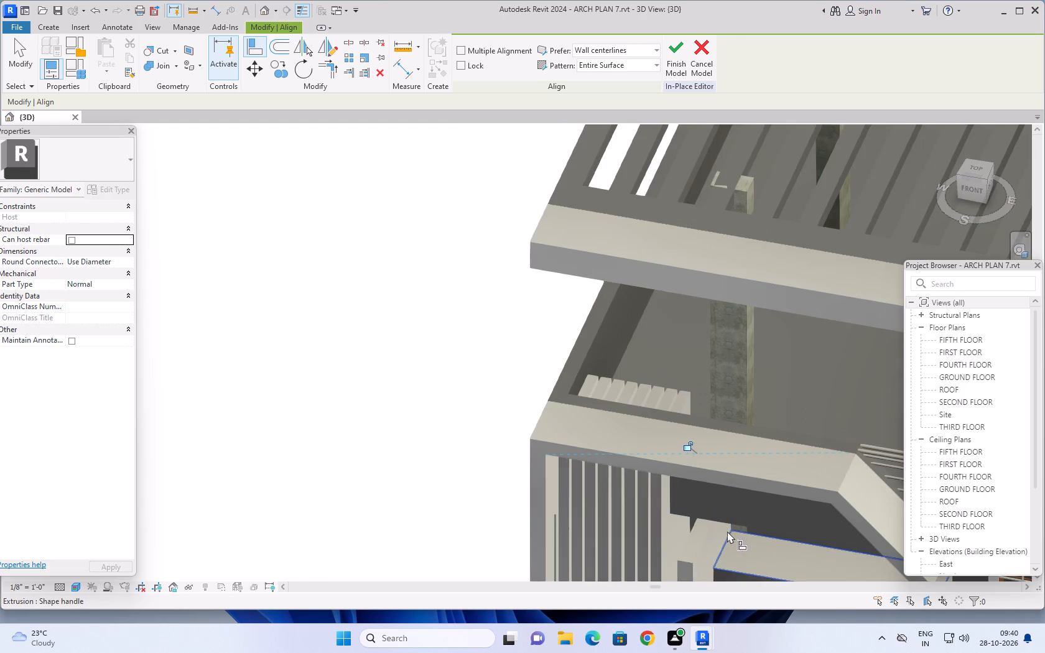
pyautogui.scroll(3, 725, 522)
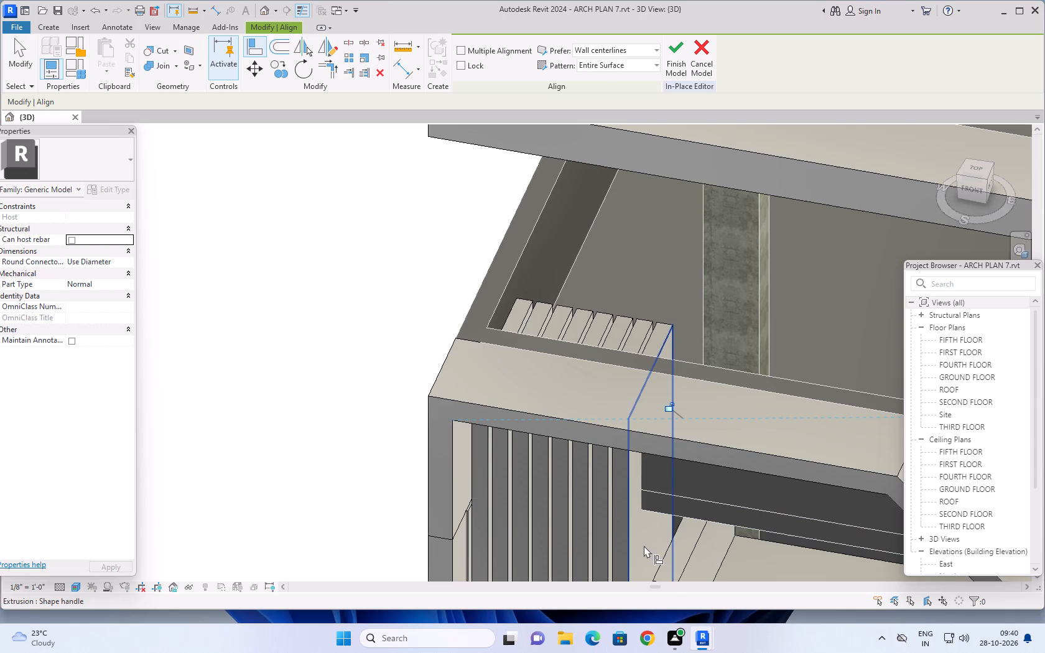
pyautogui.click(682, 458)
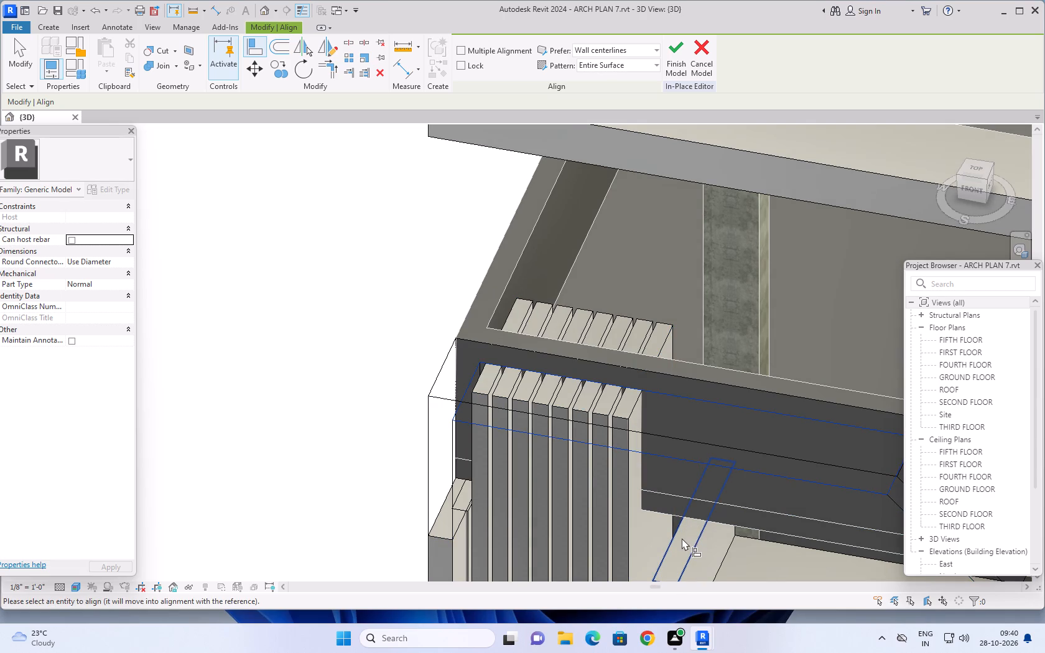
pyautogui.click(682, 538)
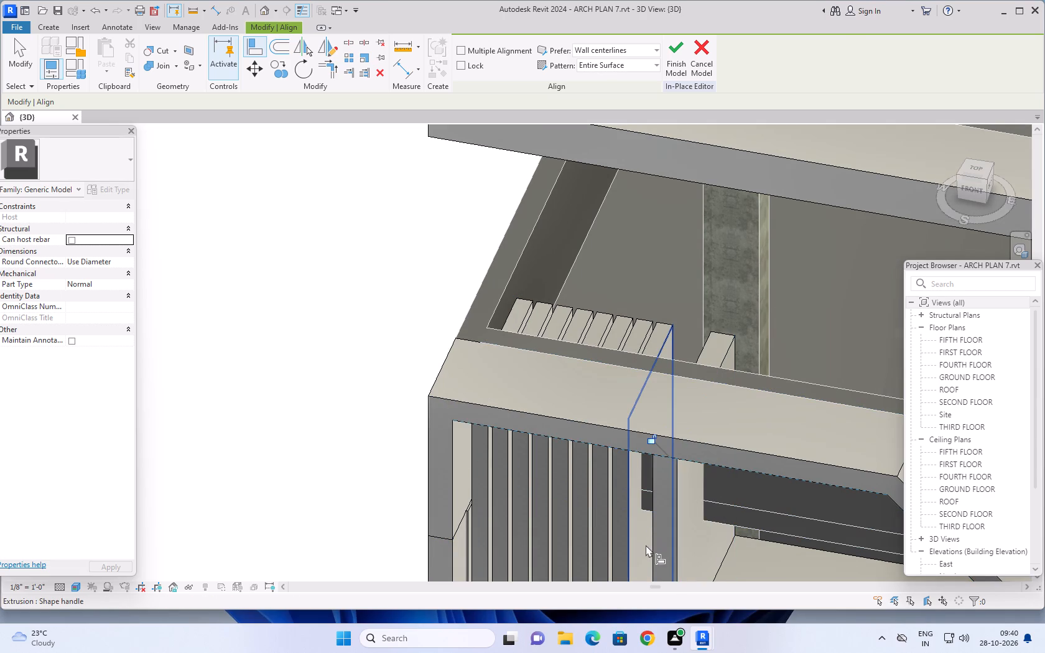
# Examine the extended strips at the facade's left end from the parapet frame down, and in the view of the whole front.
pyautogui.scroll(-3, 679, 535)
pyautogui.moveTo(699, 526); pyautogui.dragTo(680, 504, button='middle')
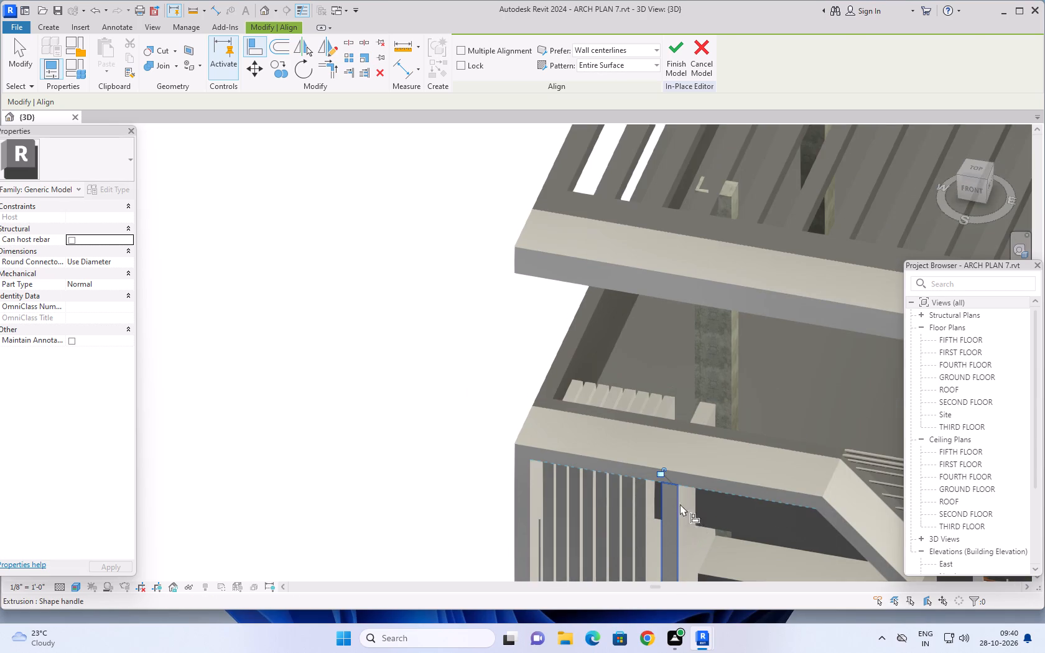
pyautogui.moveTo(680, 504); pyautogui.dragTo(637, 410, button='middle')
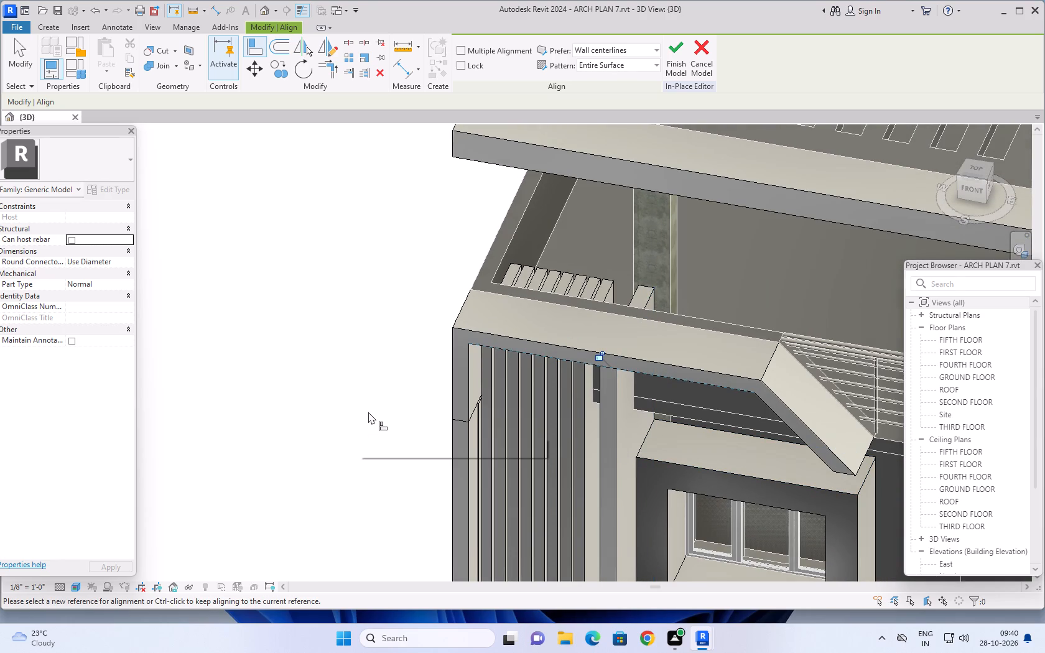
pyautogui.keyDown('shift'); pyautogui.moveTo(368, 409); pyautogui.dragTo(422, 340, button='middle'); pyautogui.keyUp('shift')
pyautogui.scroll(-3, 580, 454)
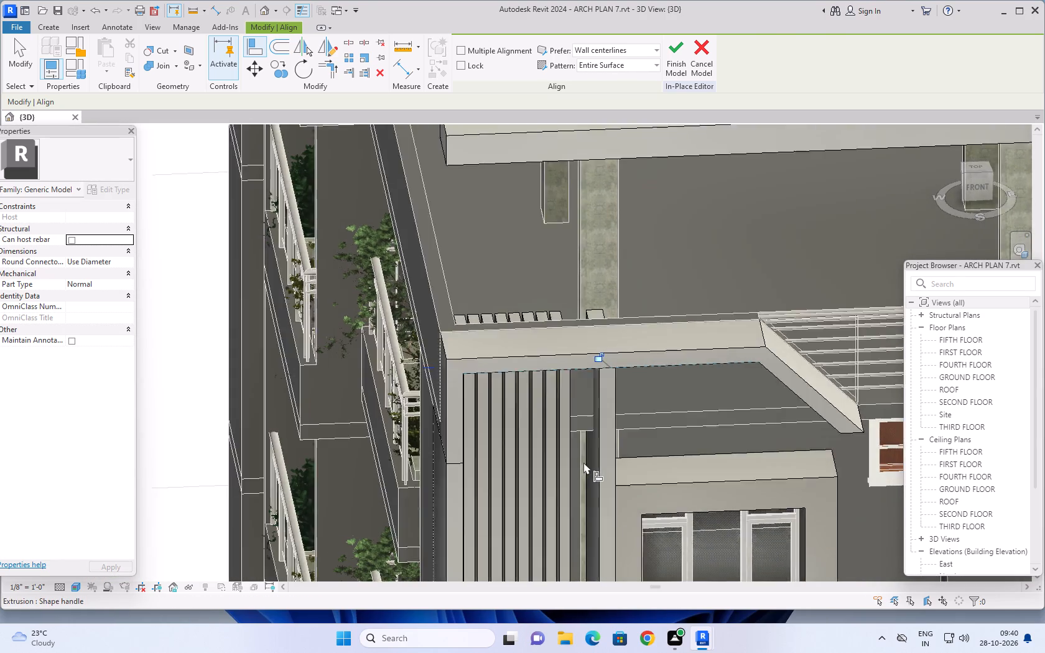
pyautogui.scroll(-2, 584, 462)
pyautogui.moveTo(609, 476); pyautogui.dragTo(594, 337, button='middle')
pyautogui.moveTo(615, 410); pyautogui.dragTo(605, 391, button='middle')
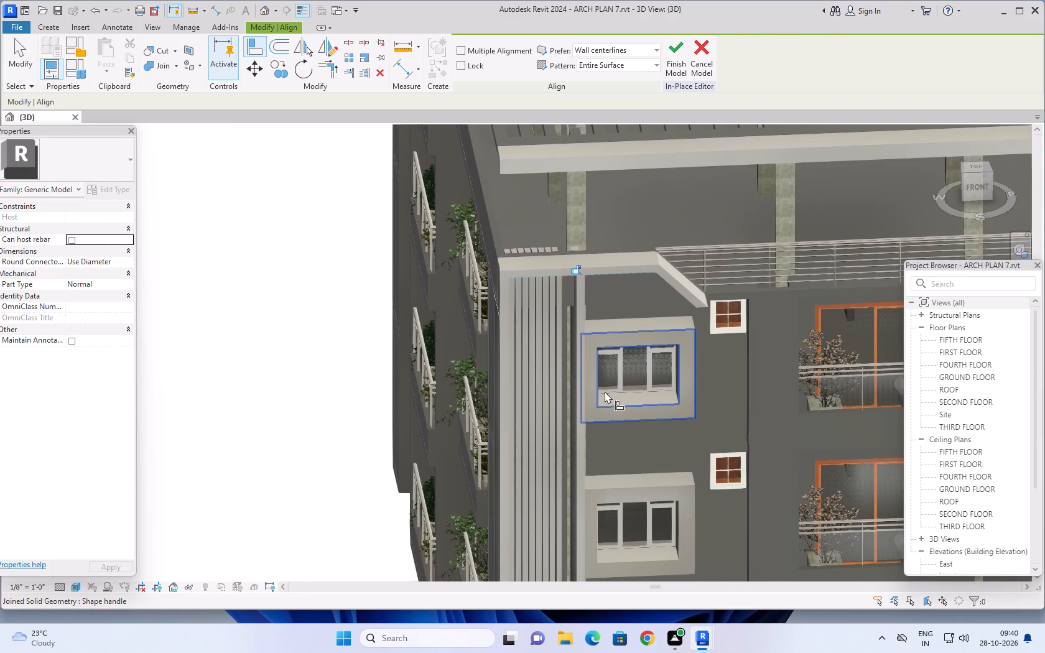
pyautogui.moveTo(605, 391); pyautogui.dragTo(597, 324, button='middle')
pyautogui.scroll(-3, 603, 387)
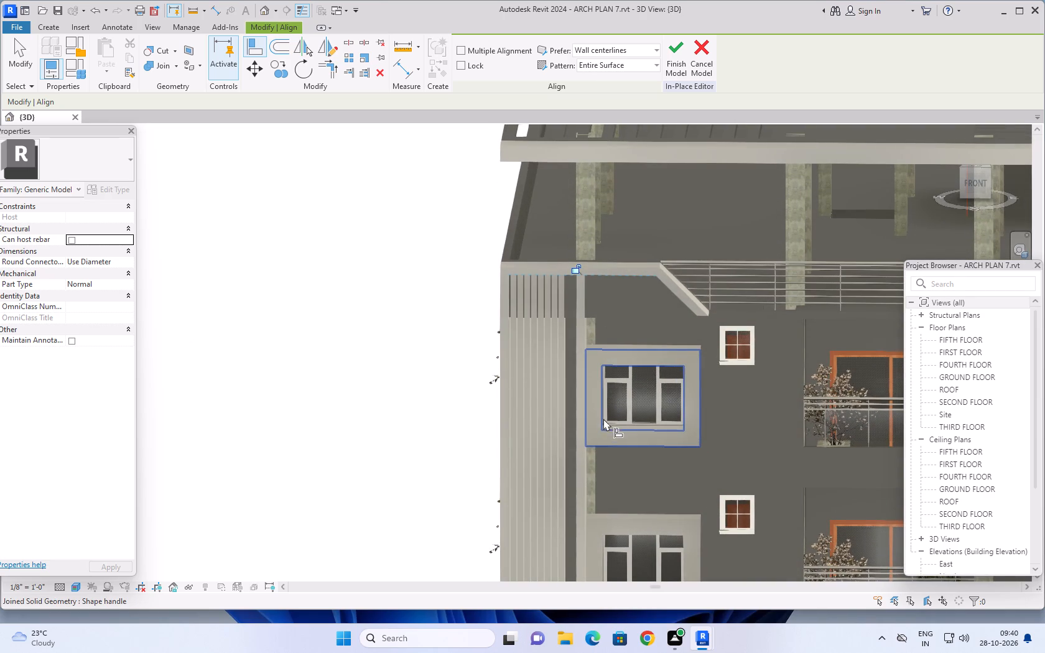
pyautogui.scroll(-2, 603, 458)
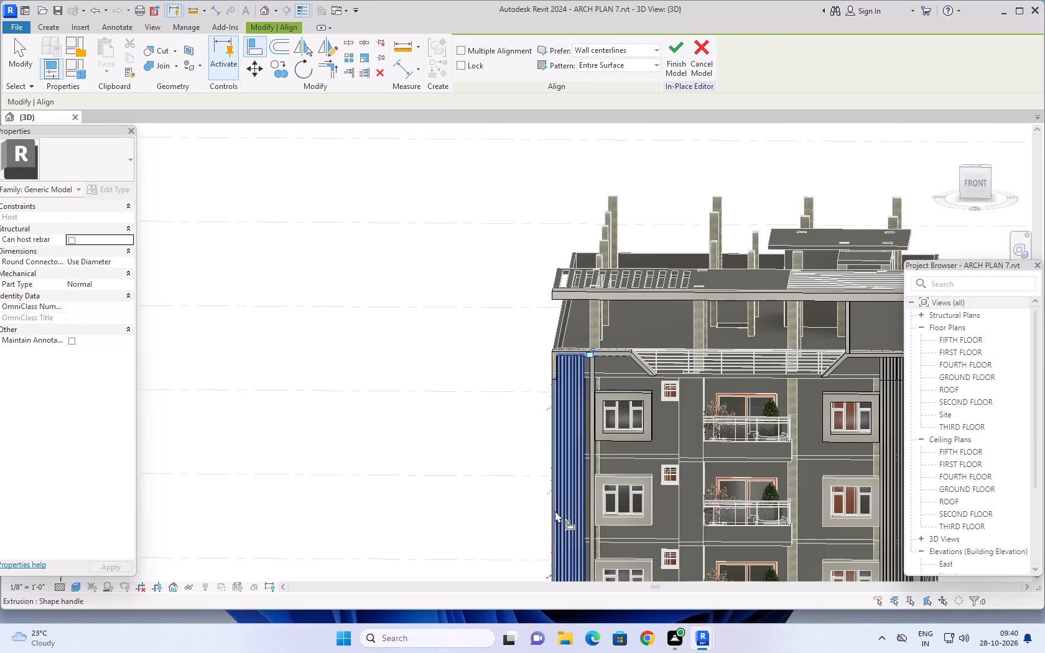
pyautogui.moveTo(457, 501); pyautogui.dragTo(495, 381, button='middle')
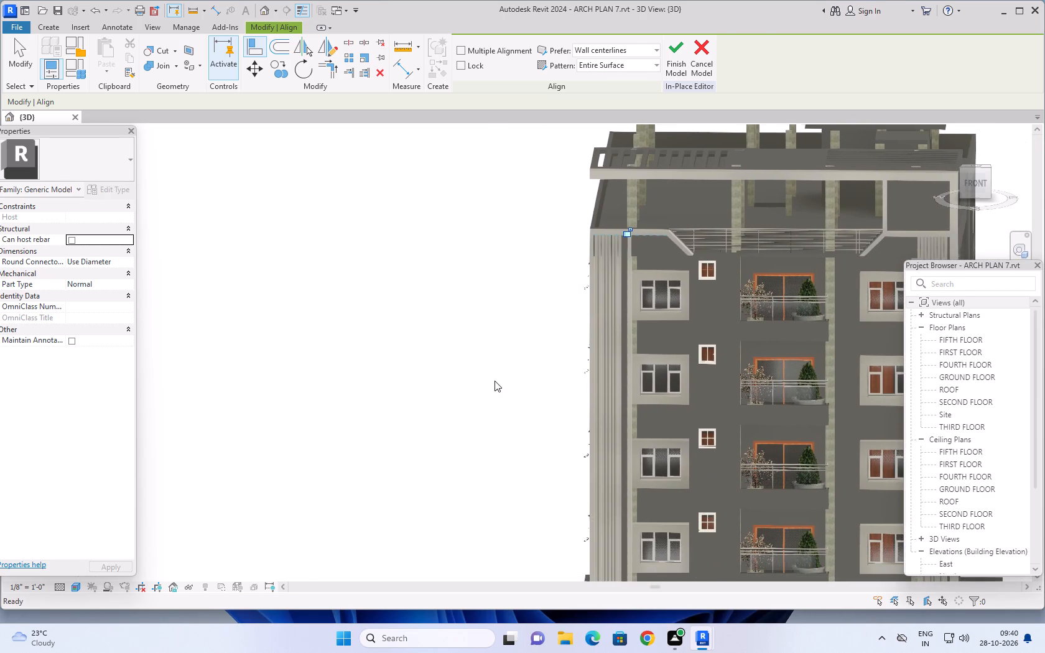
pyautogui.moveTo(495, 381); pyautogui.dragTo(390, 397, button='middle')
pyautogui.keyDown('shift'); pyautogui.moveTo(392, 401); pyautogui.dragTo(407, 389, button='middle'); pyautogui.keyUp('shift')
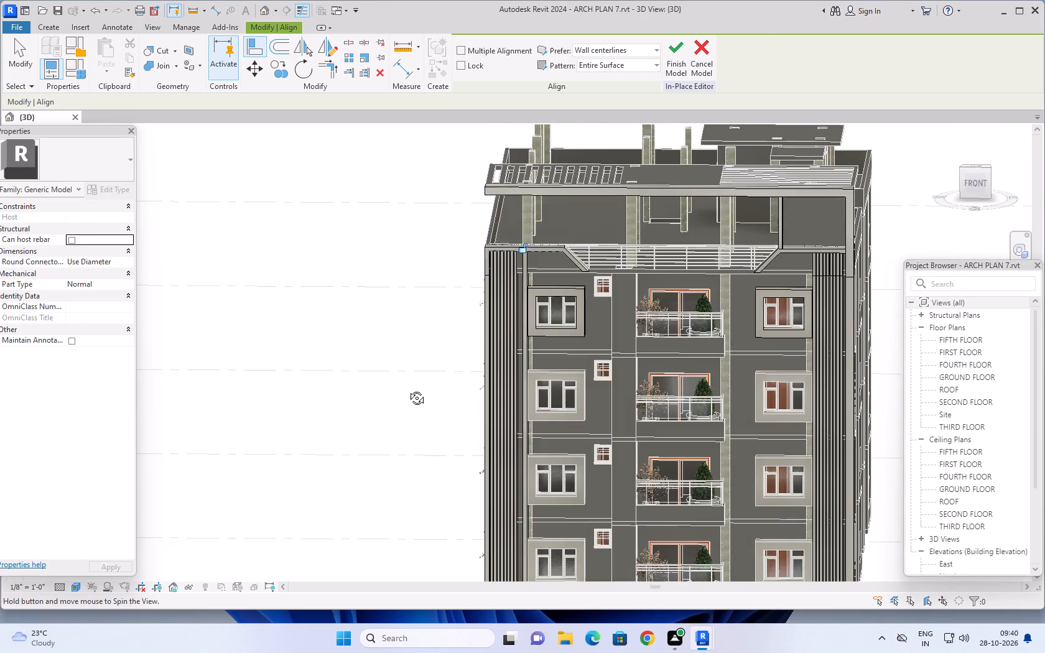
pyautogui.keyDown('shift'); pyautogui.moveTo(407, 389); pyautogui.dragTo(388, 350, button='middle'); pyautogui.keyUp('shift')
pyautogui.scroll(-2, 397, 390)
pyautogui.moveTo(408, 423); pyautogui.dragTo(419, 448, button='middle')
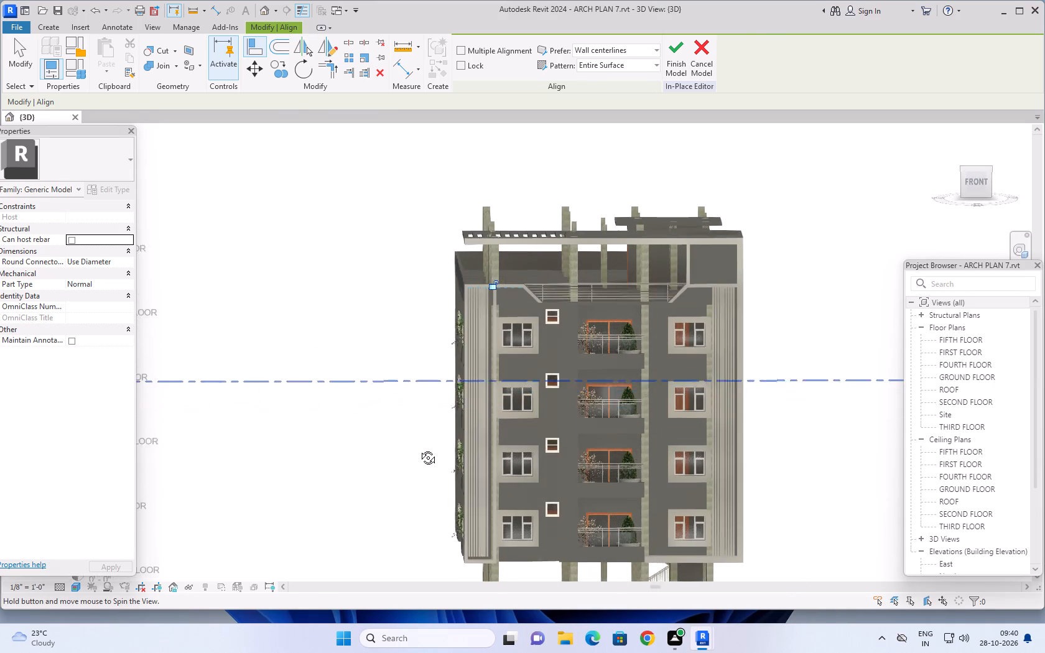
pyautogui.moveTo(419, 448); pyautogui.dragTo(417, 455, button='middle')
# Align the bottom face of the narrow strip nearest the windows to the top face of the frame's lower horizontal member.
pyautogui.scroll(4, 486, 543)
pyautogui.moveTo(482, 528); pyautogui.dragTo(504, 445, button='middle')
pyautogui.scroll(5, 489, 511)
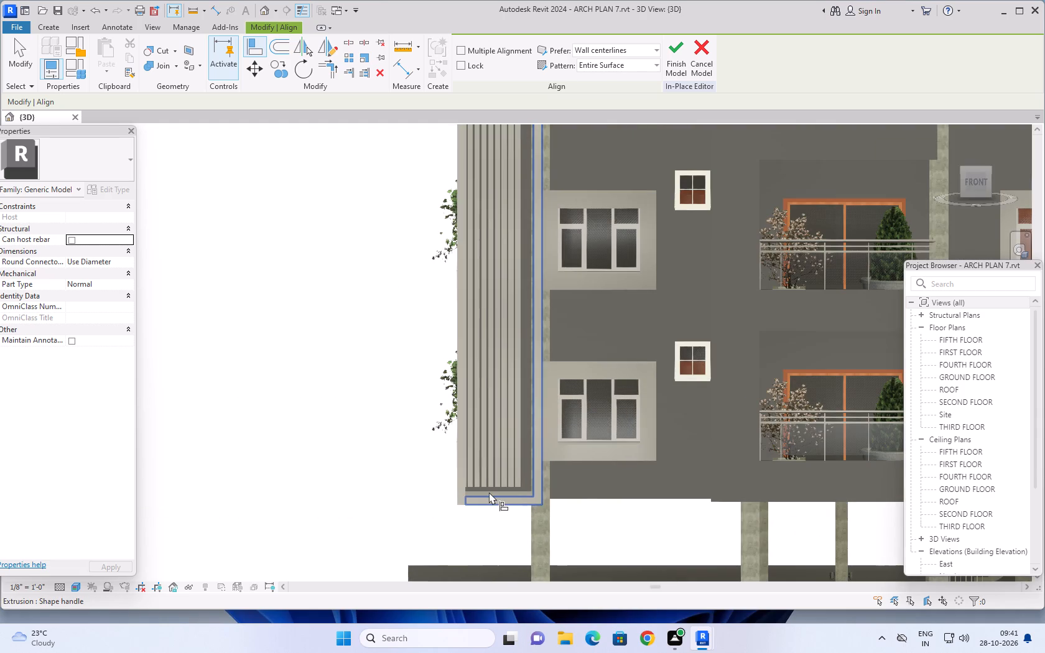
pyautogui.scroll(5, 489, 492)
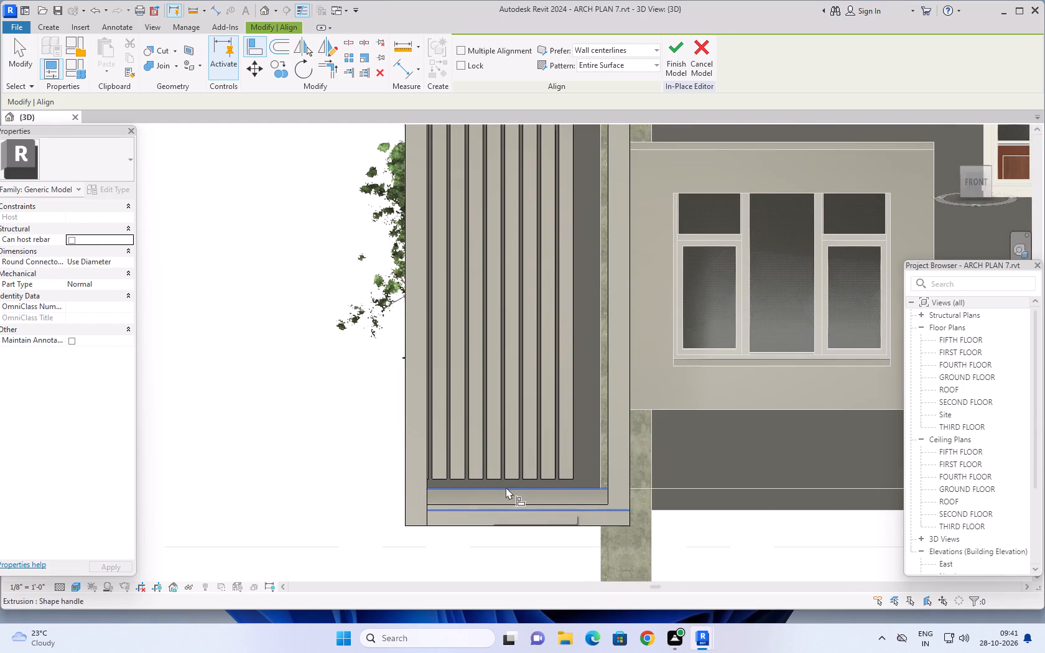
pyautogui.scroll(5, 557, 490)
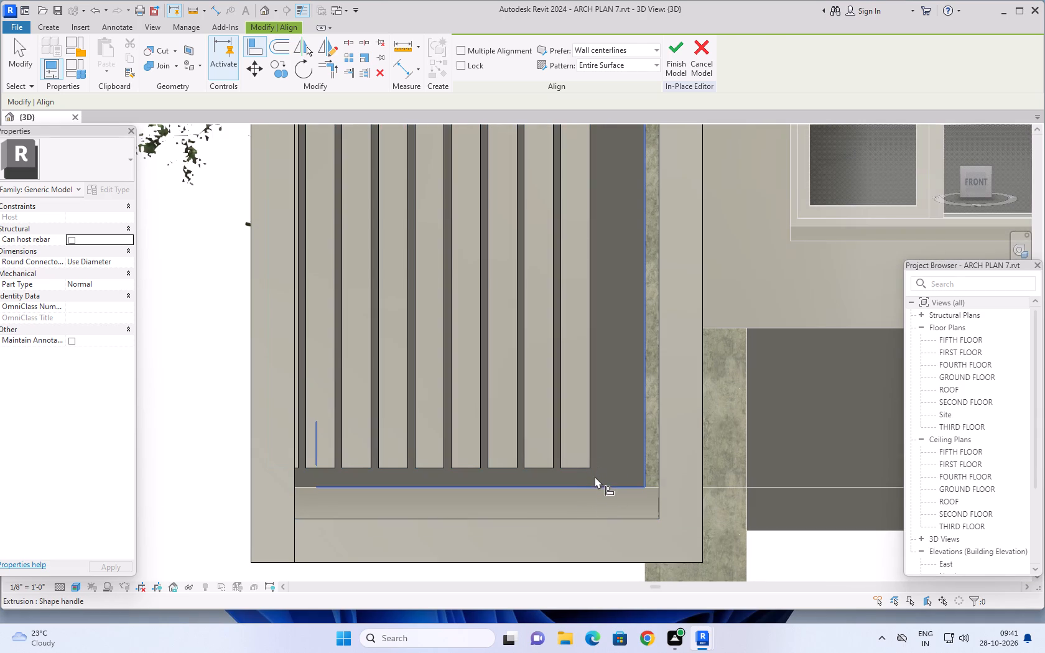
pyautogui.scroll(-1, 595, 479)
pyautogui.keyDown('shift'); pyautogui.moveTo(595, 480); pyautogui.dragTo(588, 494, button='middle'); pyautogui.keyUp('shift')
pyautogui.scroll(1, 588, 494)
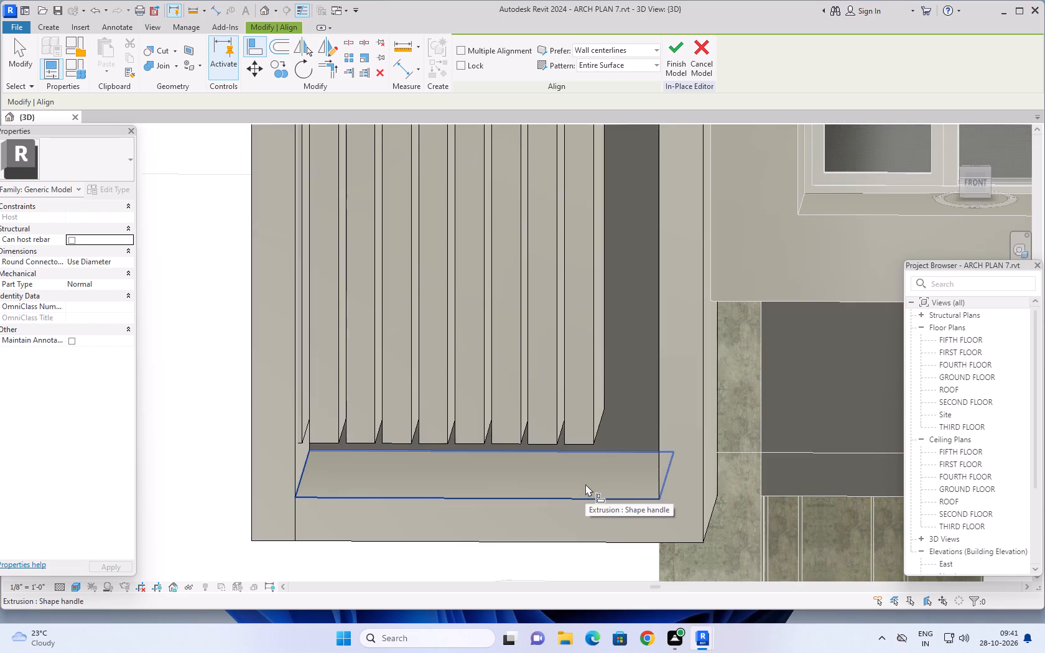
pyautogui.click(585, 484)
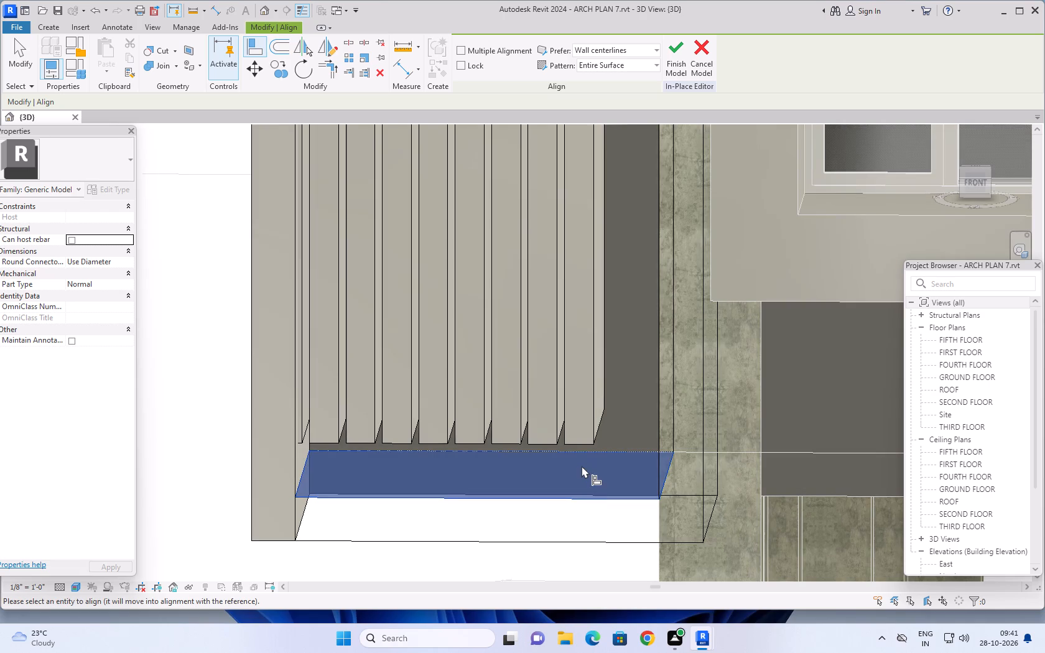
pyautogui.click(582, 446)
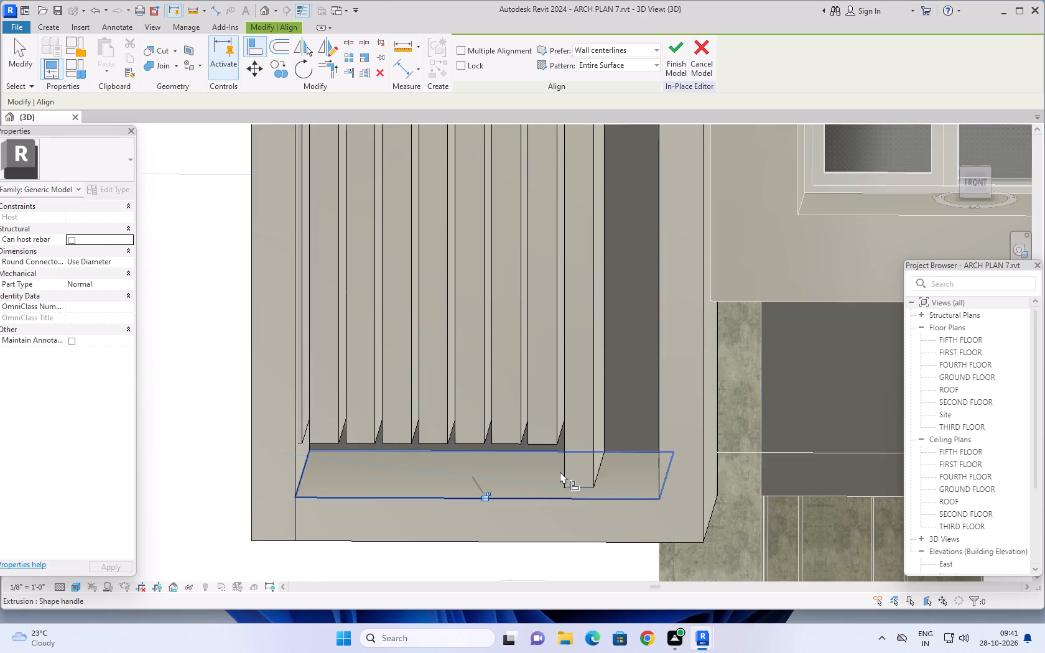
# Align the bottom faces of the next seven narrow strips, one at a time, to the top face of the lower frame member.
pyautogui.click(549, 471)
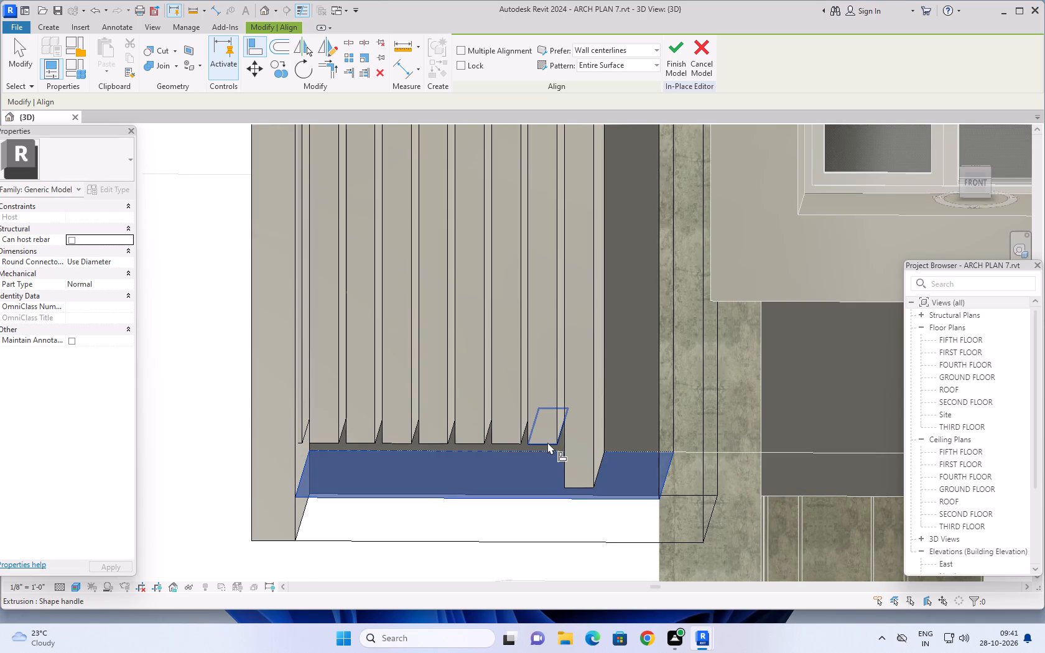
pyautogui.click(547, 442)
pyautogui.click(507, 475)
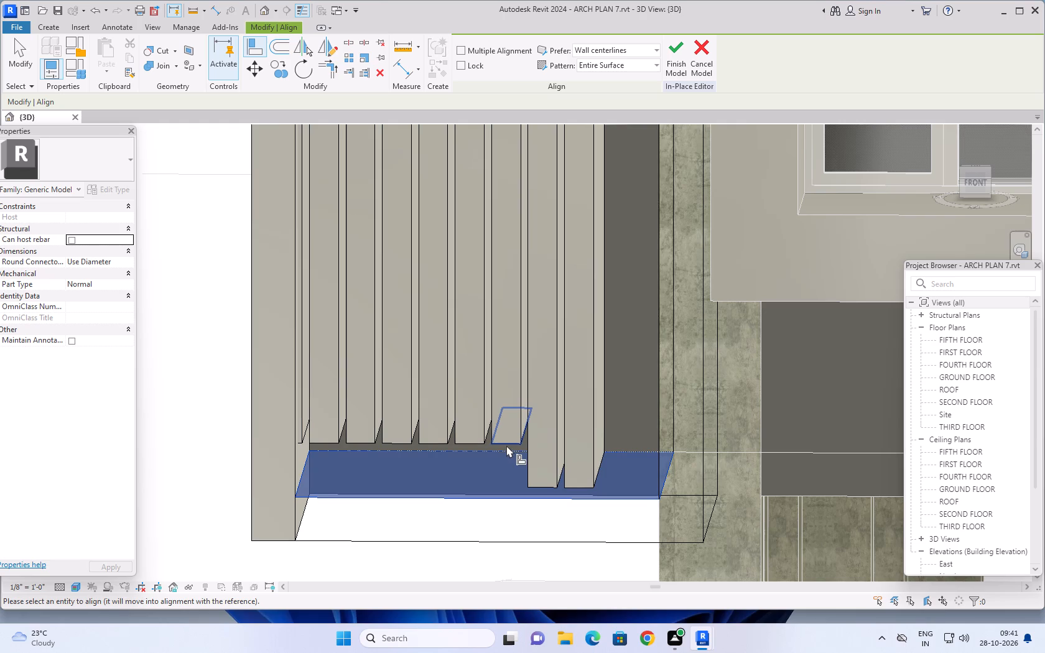
pyautogui.click(506, 445)
pyautogui.click(466, 468)
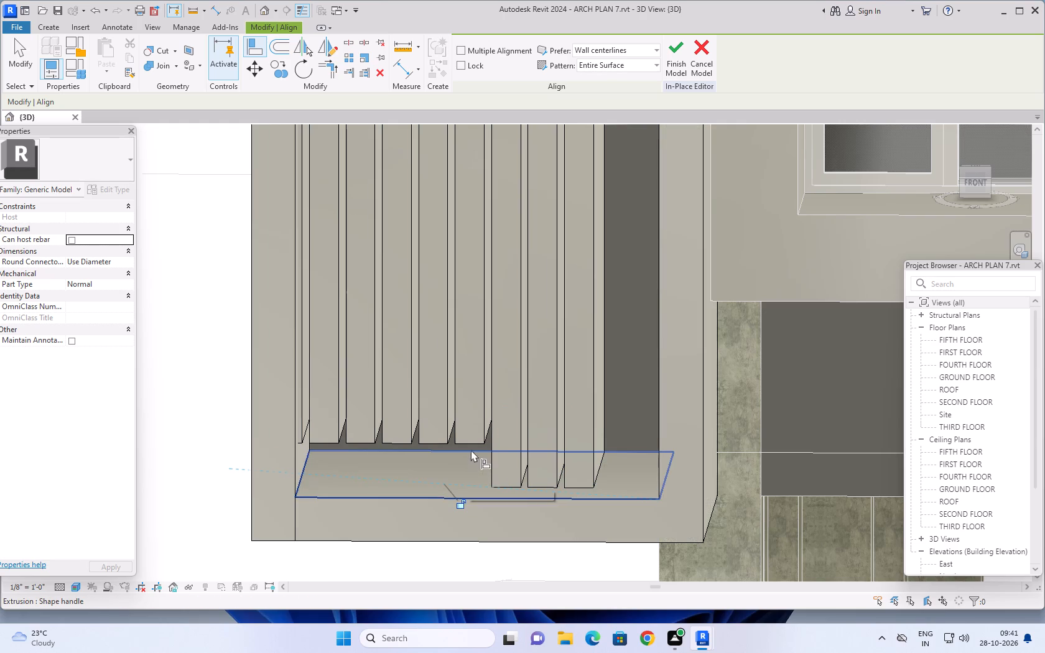
pyautogui.click(472, 446)
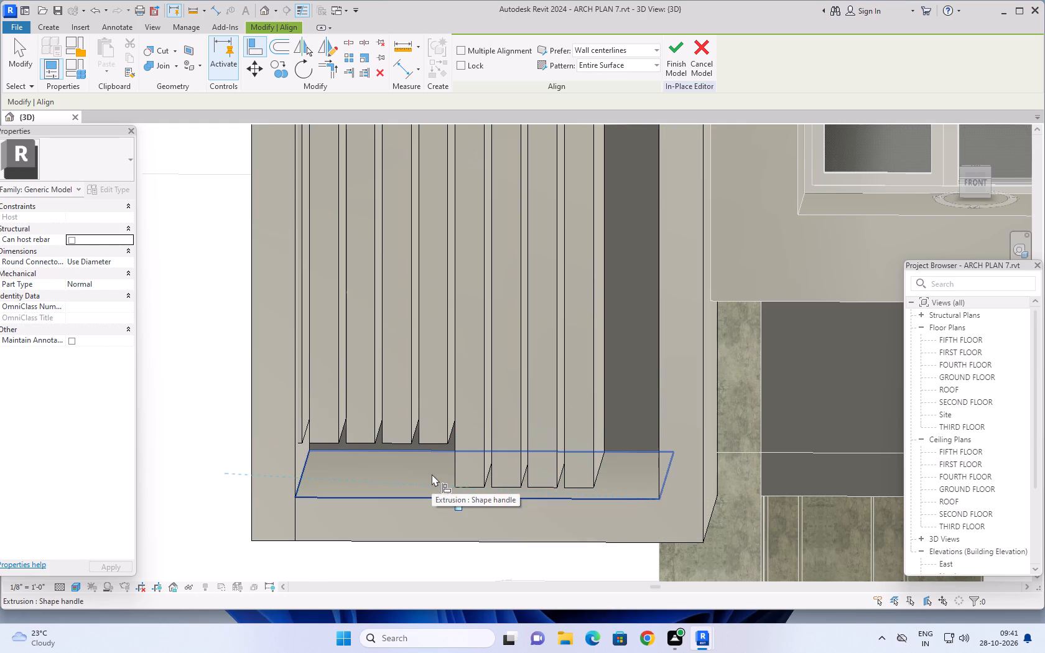
pyautogui.click(432, 474)
pyautogui.click(437, 445)
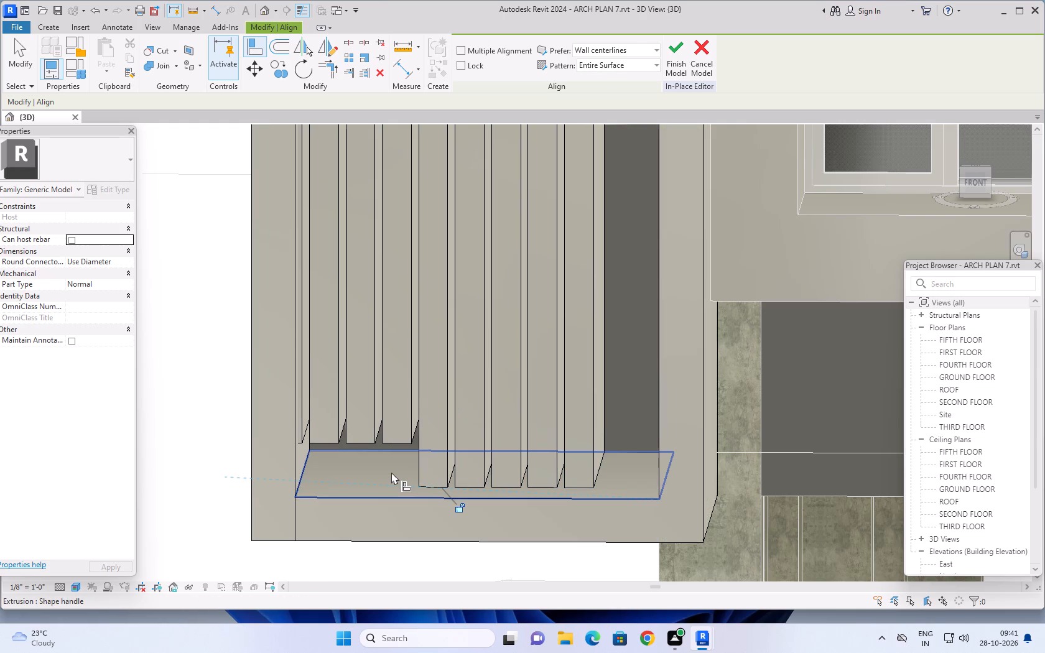
pyautogui.click(391, 472)
pyautogui.click(402, 444)
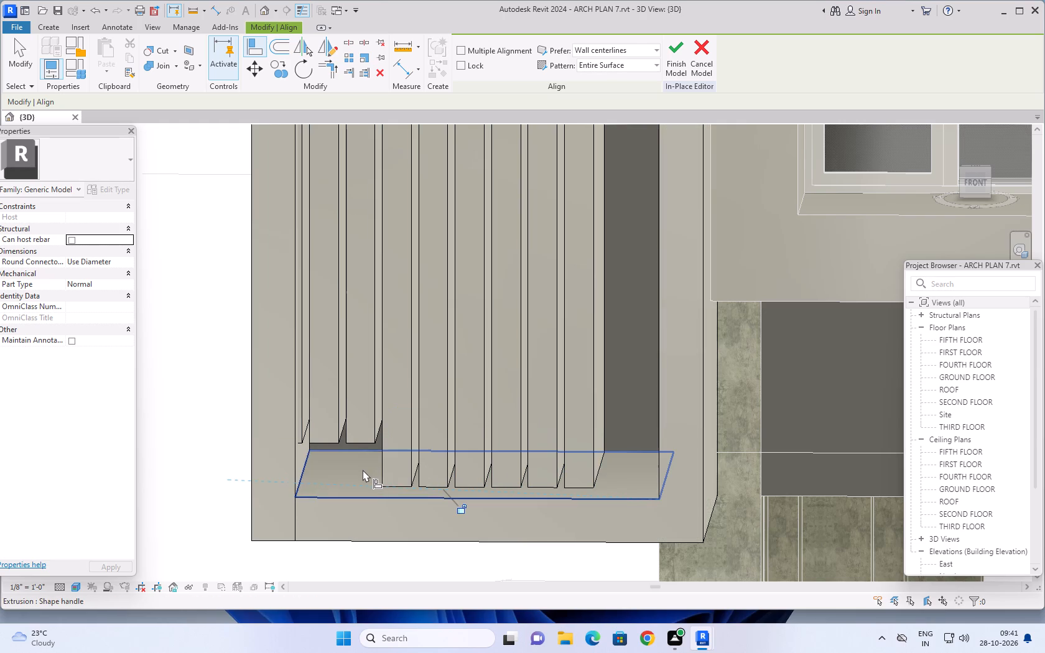
pyautogui.click(362, 470)
pyautogui.click(366, 443)
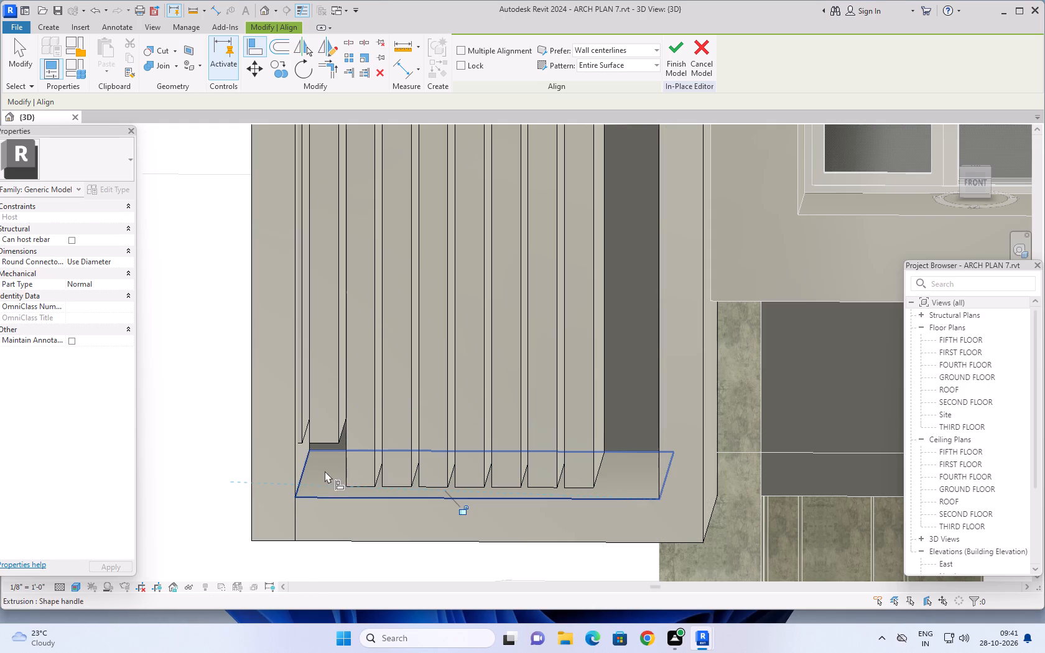
pyautogui.click(315, 465)
pyautogui.click(321, 445)
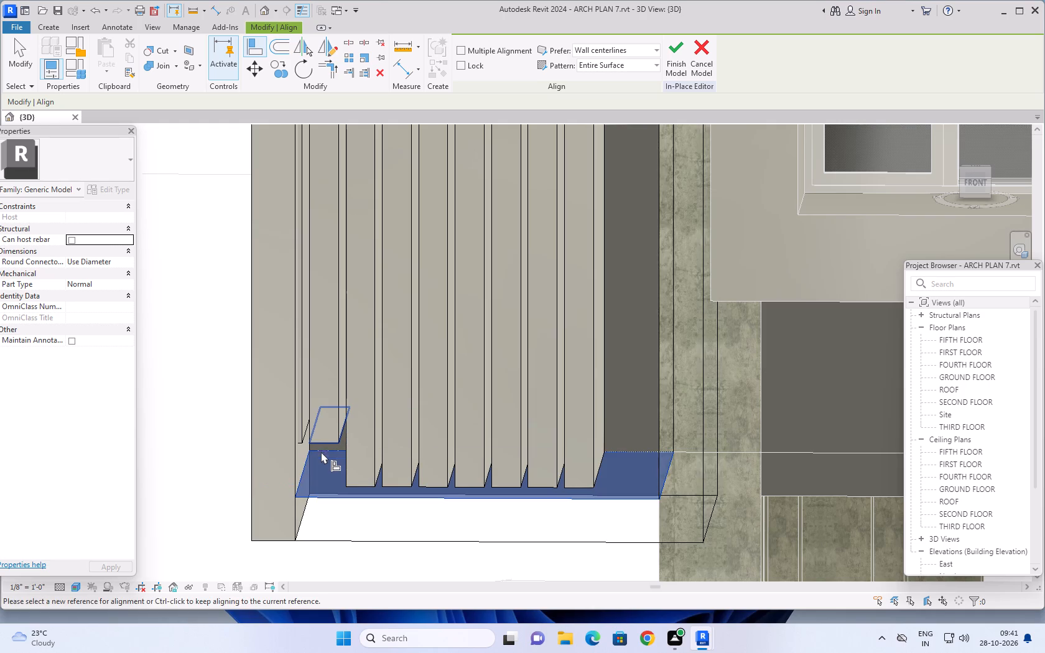
# Nudge the vertical strip extrusion at the facade's left end two increments right within its frame, and check its position below the parapet.
pyautogui.scroll(-3, 320, 471)
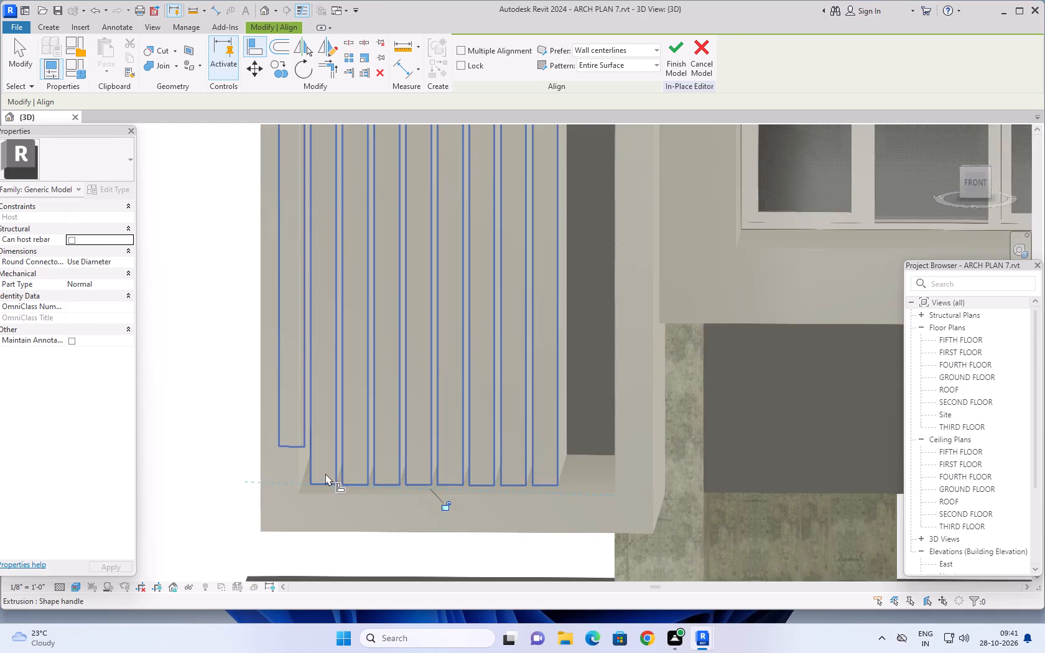
pyautogui.scroll(-8, 330, 474)
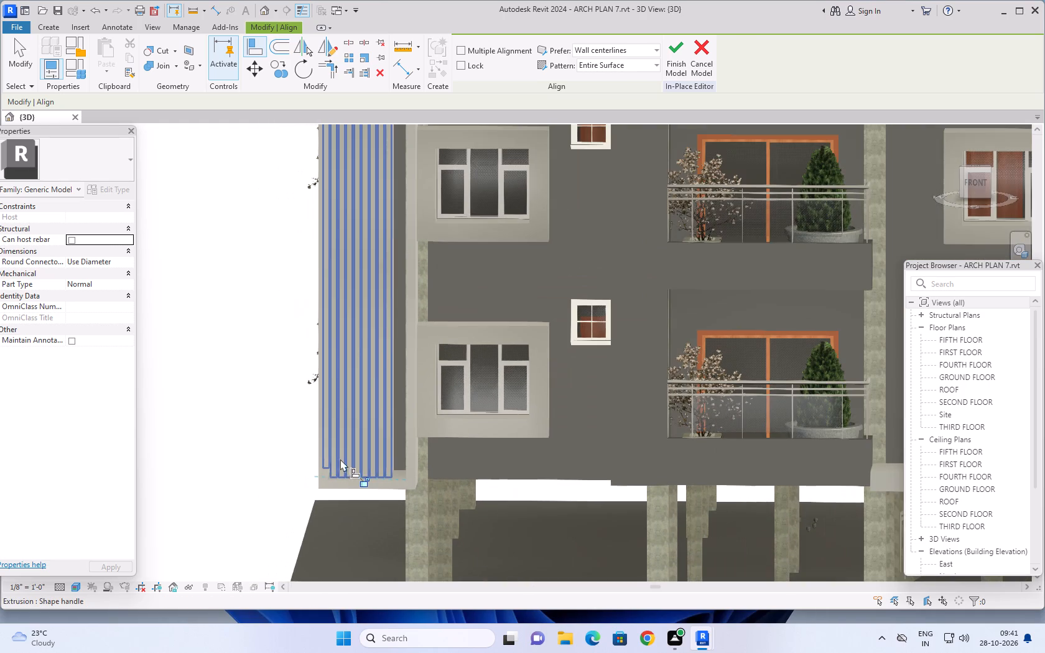
pyautogui.scroll(-1, 231, 445)
pyautogui.moveTo(239, 430); pyautogui.dragTo(264, 524, button='middle')
pyautogui.scroll(-1, 239, 430)
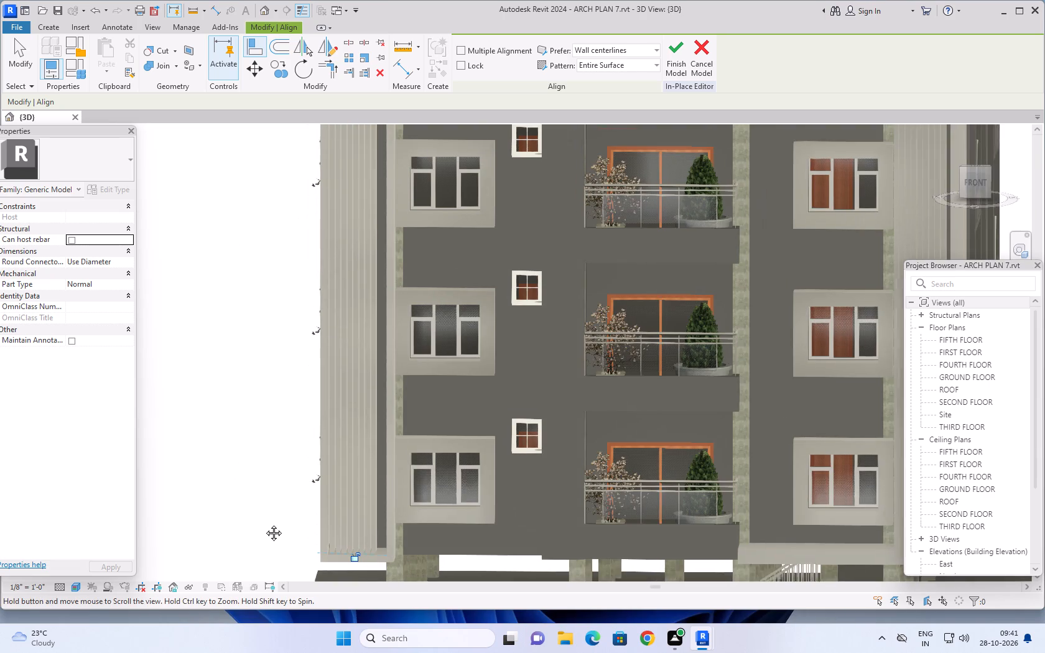
pyautogui.moveTo(264, 524); pyautogui.dragTo(266, 535, button='middle')
pyautogui.scroll(-3, 260, 429)
pyautogui.moveTo(265, 387); pyautogui.dragTo(269, 450, button='middle')
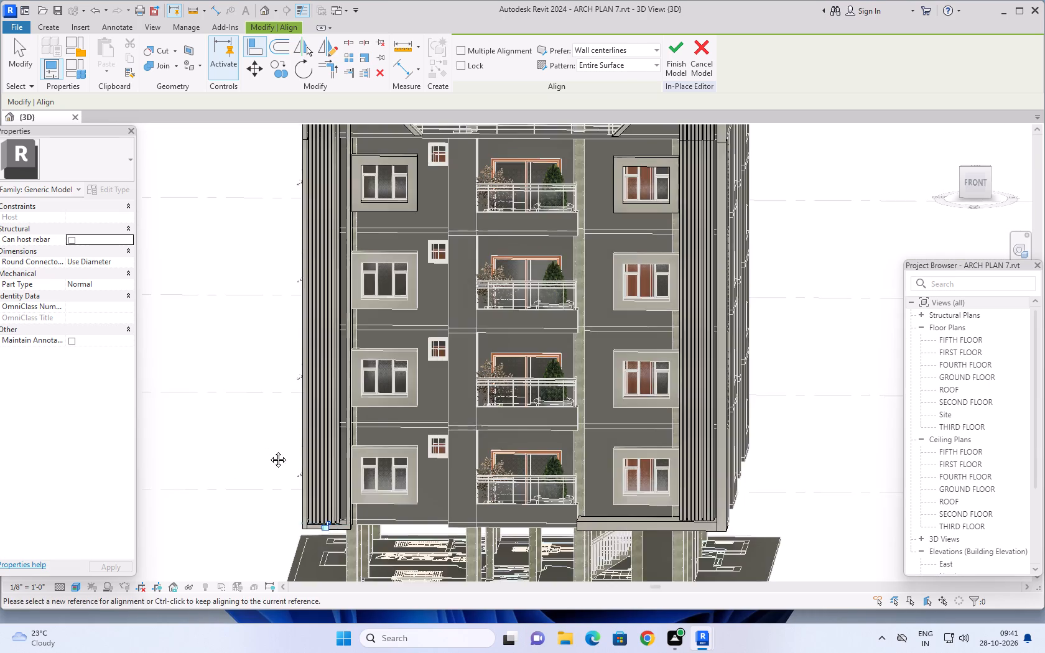
pyautogui.moveTo(269, 450); pyautogui.dragTo(279, 486, button='middle')
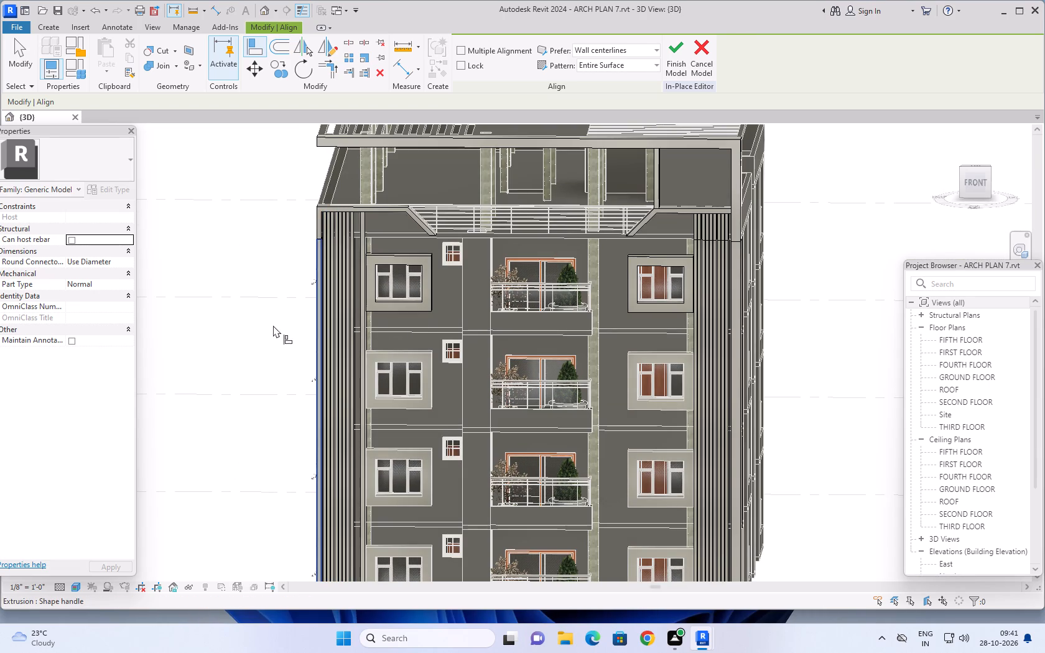
pyautogui.press('Escape')
pyautogui.press('Escape')
pyautogui.press('Escape')
pyautogui.click(344, 307)
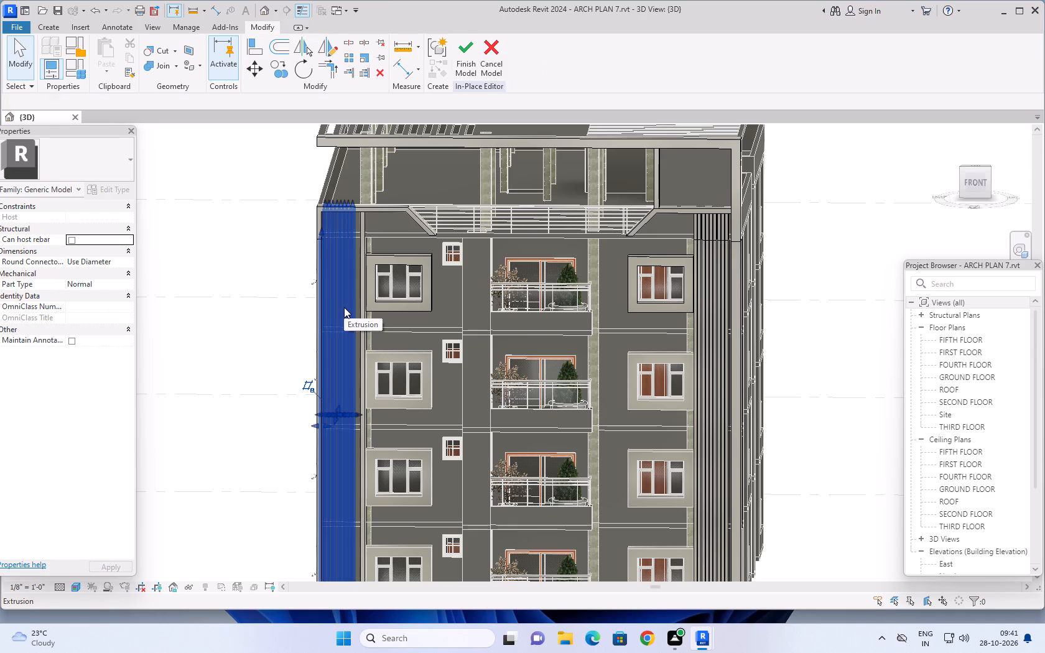
pyautogui.press('Right')
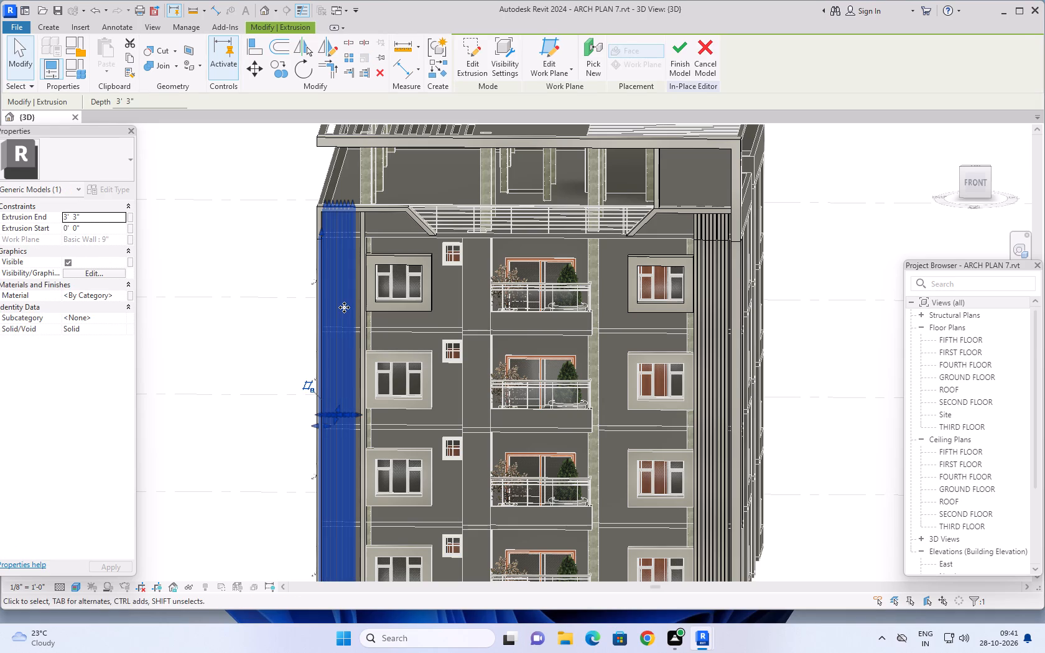
pyautogui.press('Right')
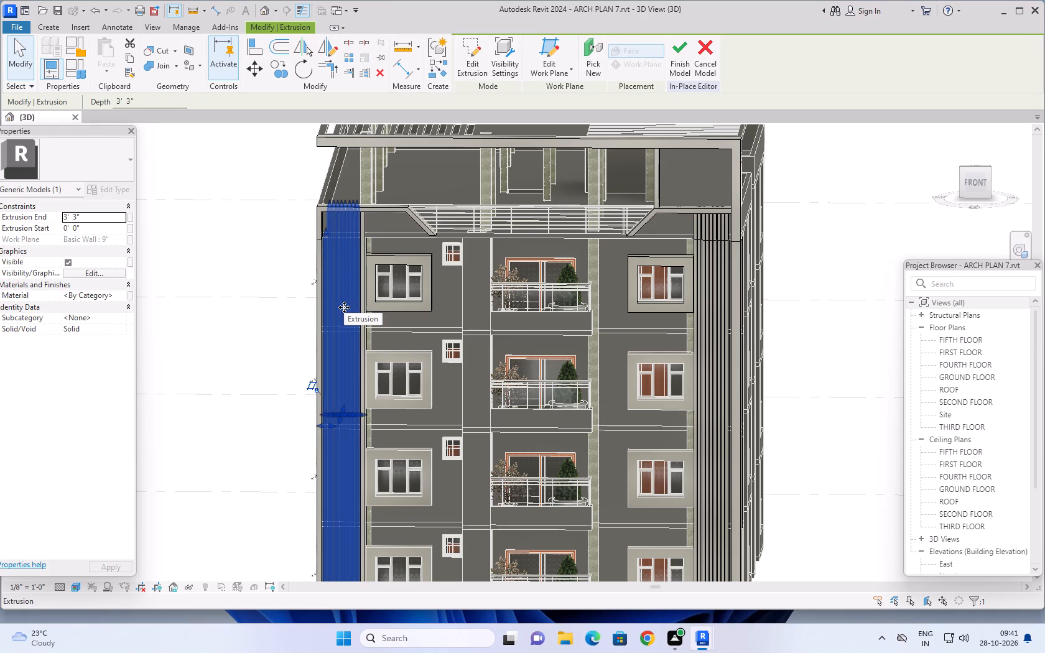
pyautogui.scroll(6, 277, 205)
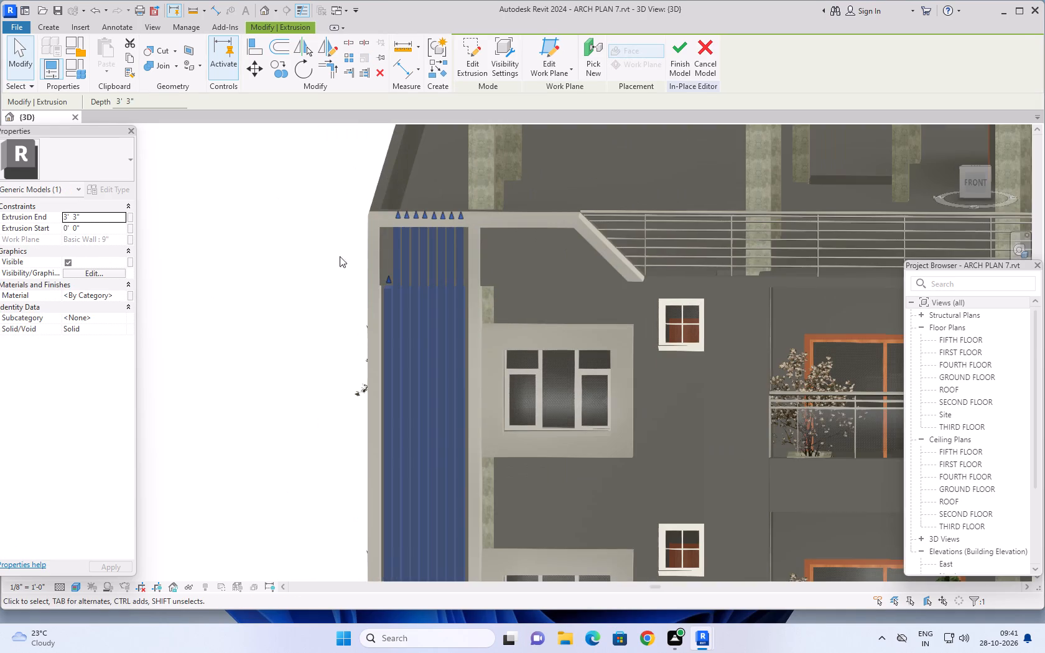
pyautogui.scroll(4, 348, 272)
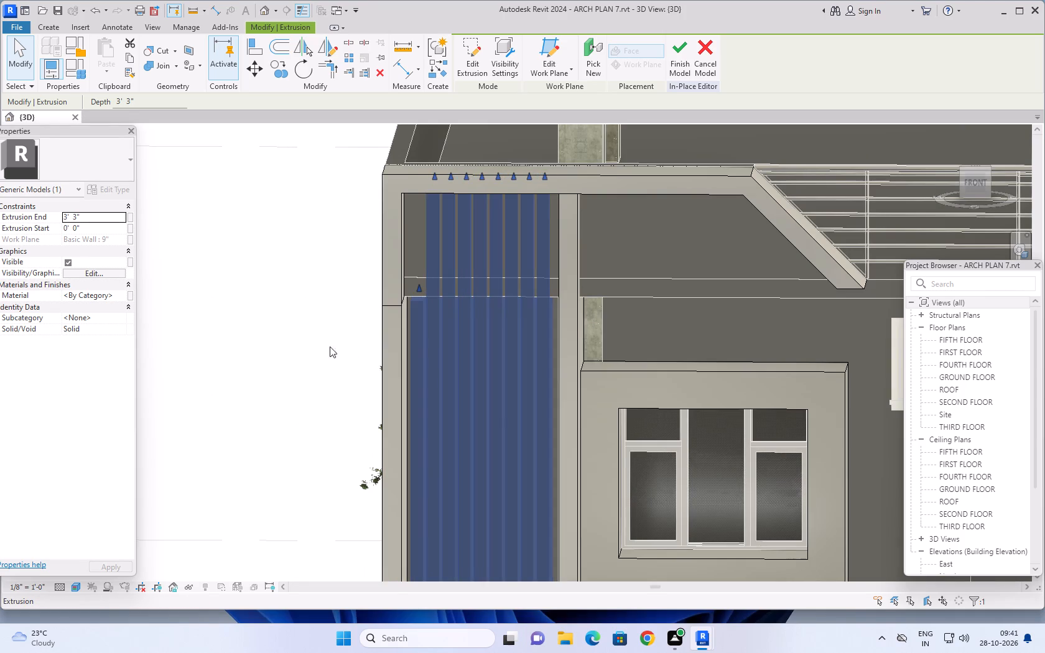
pyautogui.moveTo(278, 325); pyautogui.dragTo(288, 330, button='middle')
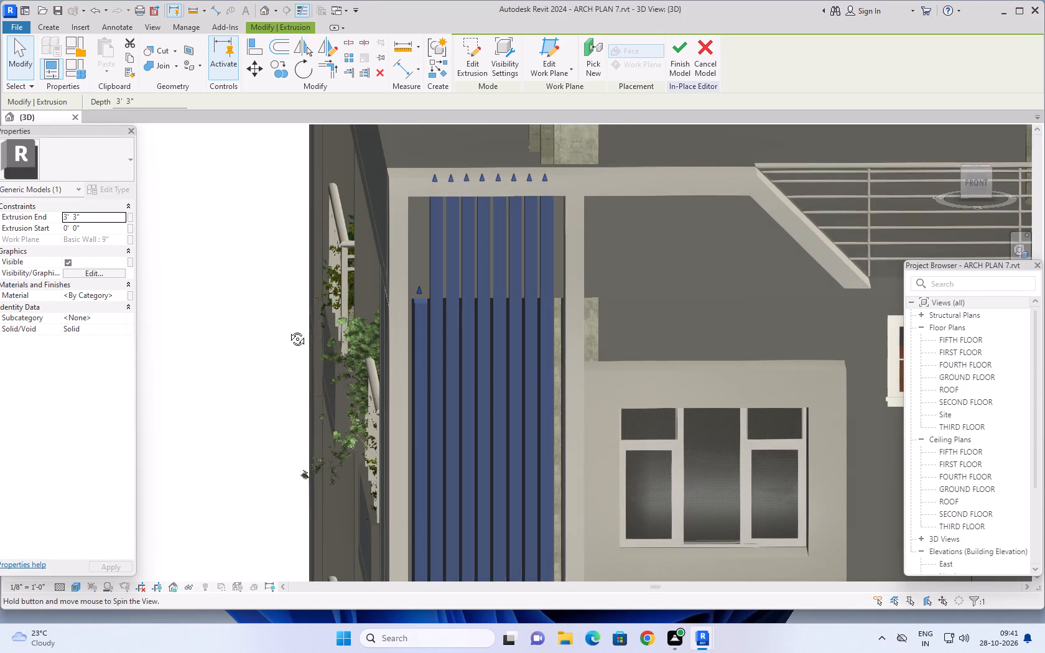
pyautogui.moveTo(288, 330); pyautogui.dragTo(280, 331, button='middle')
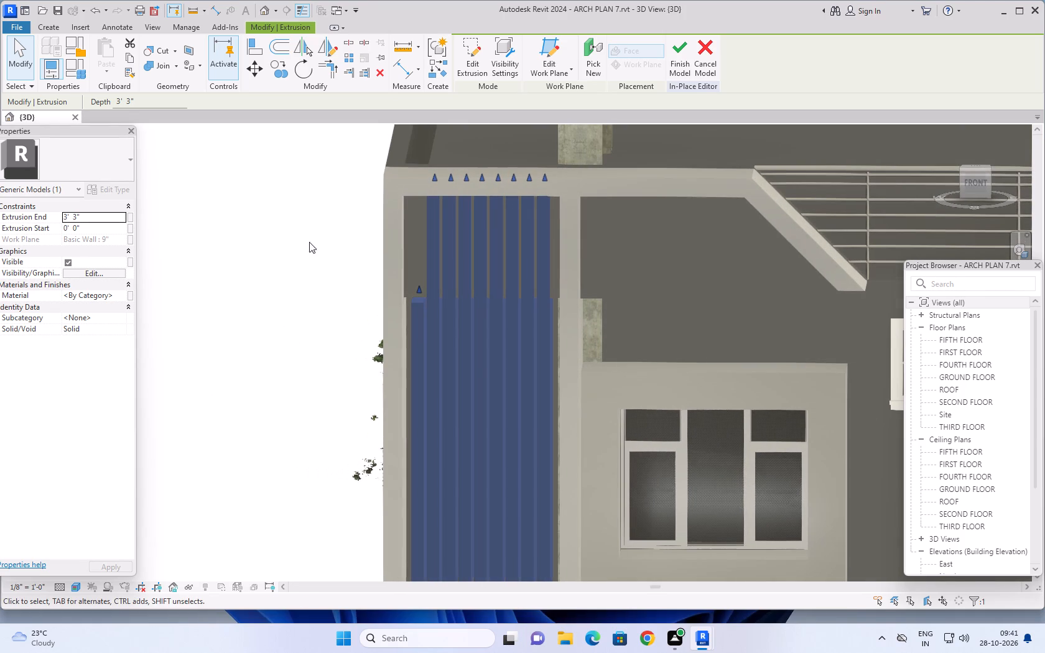
# Align the top face of the outermost short strip at the facade's left end to the underside of the parapet frame.
pyautogui.click(260, 44)
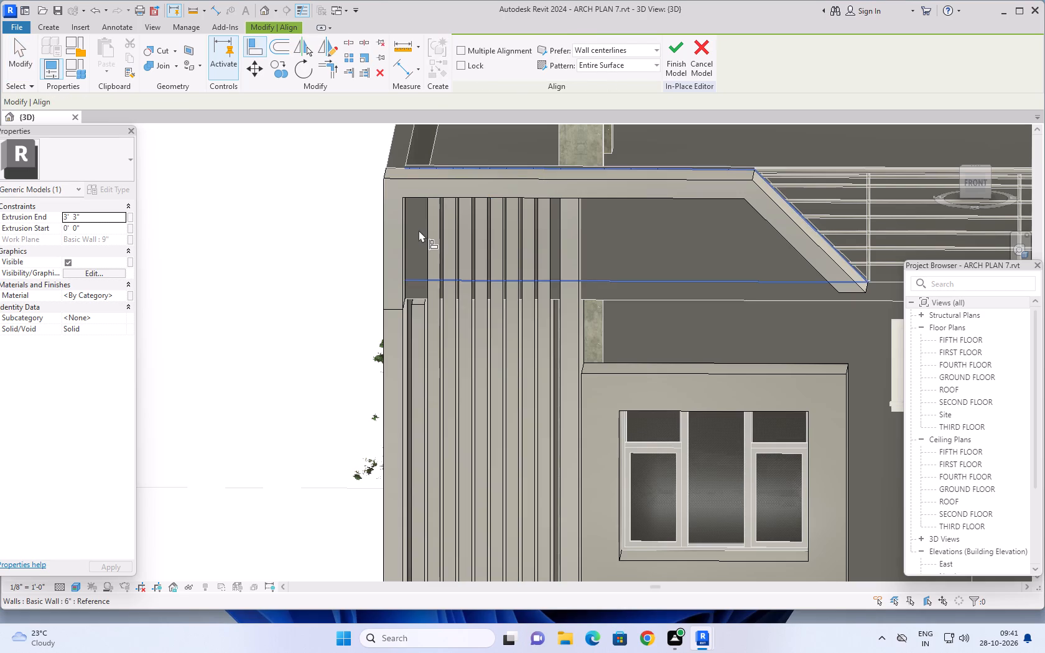
pyautogui.scroll(4, 414, 216)
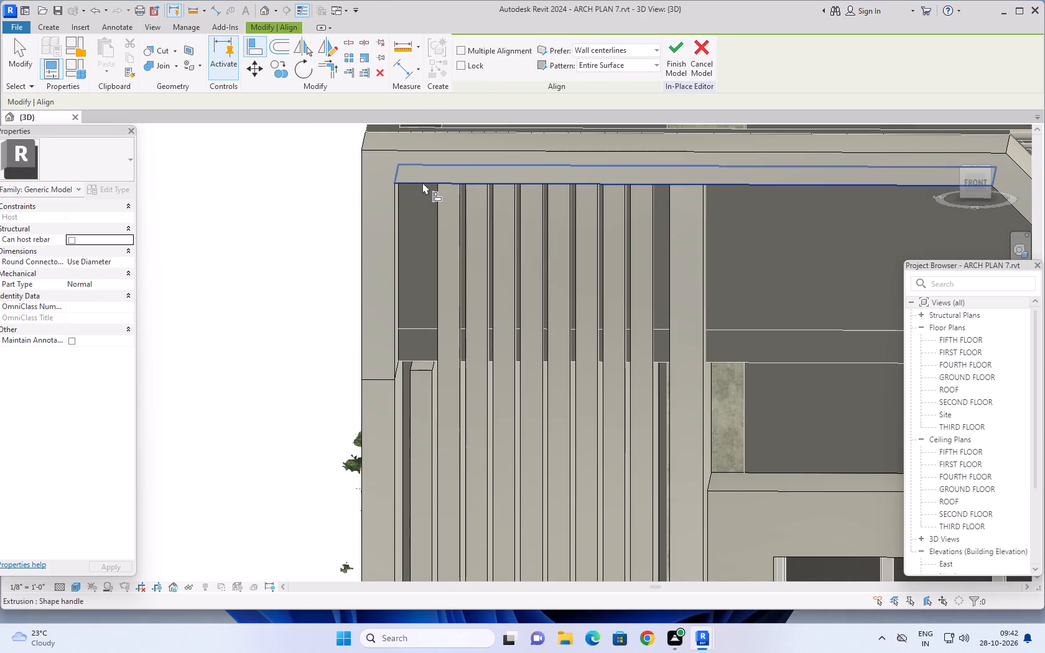
pyautogui.click(422, 182)
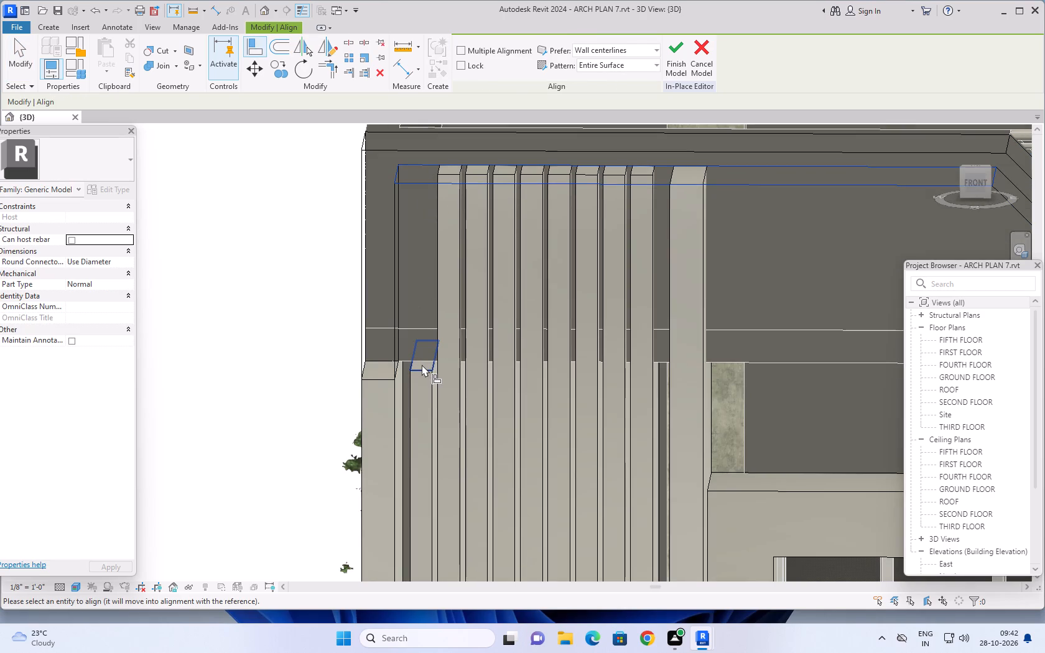
pyautogui.click(422, 364)
# Align the bottom face of the same outermost strip to the top face of the lower frame member and end the Align command.
pyautogui.scroll(-10, 310, 347)
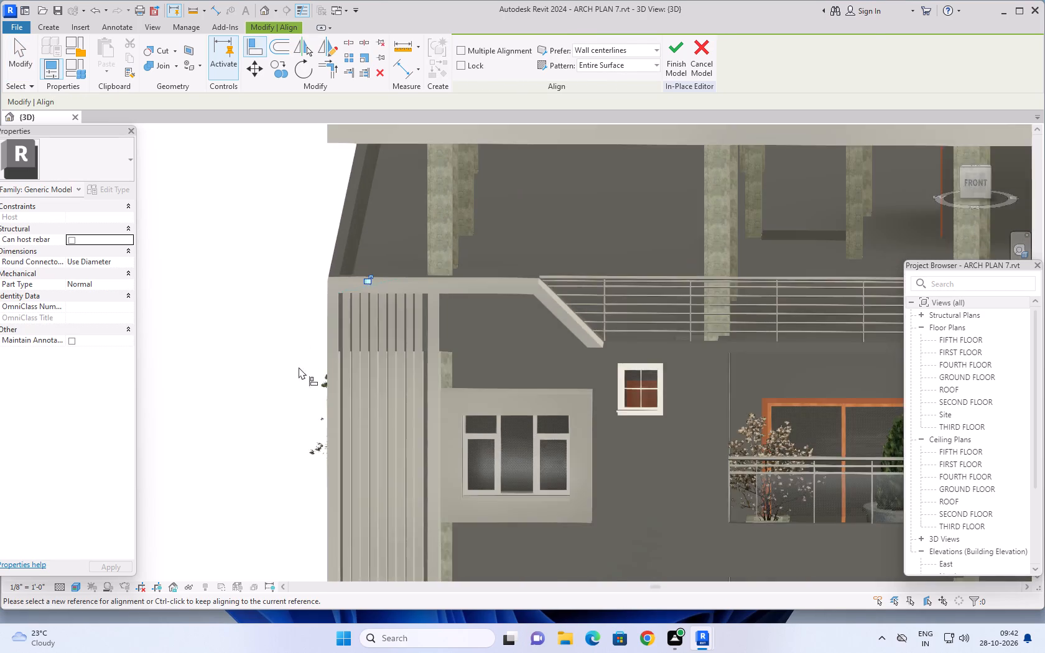
pyautogui.moveTo(289, 382); pyautogui.dragTo(332, 210, button='middle')
pyautogui.scroll(-3, 327, 340)
pyautogui.moveTo(330, 355); pyautogui.dragTo(333, 315, button='middle')
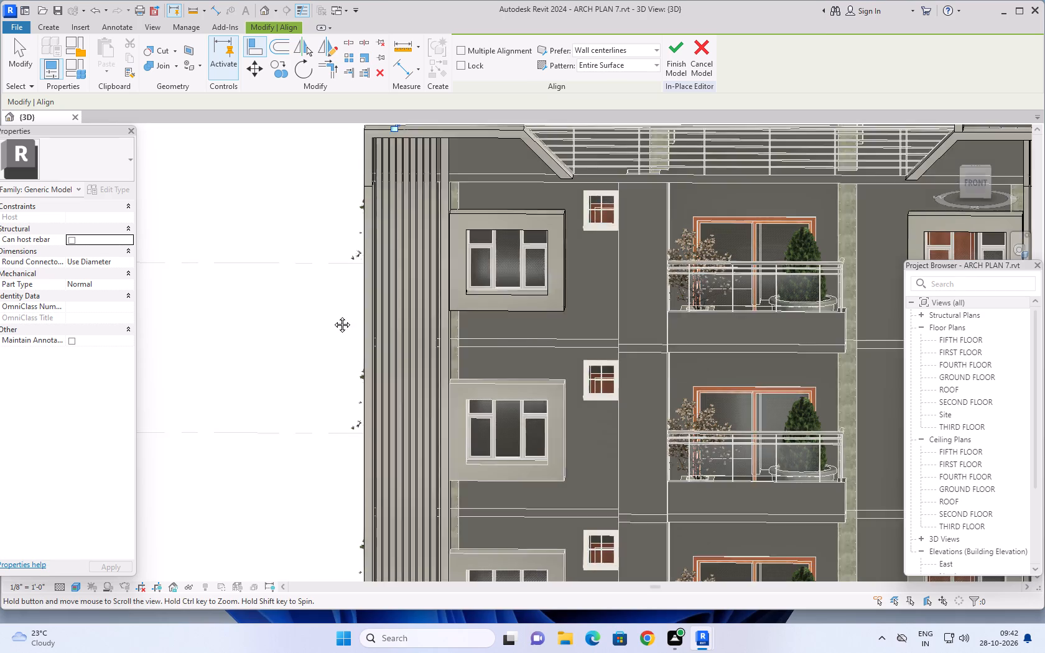
pyautogui.moveTo(333, 315); pyautogui.dragTo(337, 213, button='middle')
pyautogui.moveTo(338, 374); pyautogui.dragTo(338, 325, button='middle')
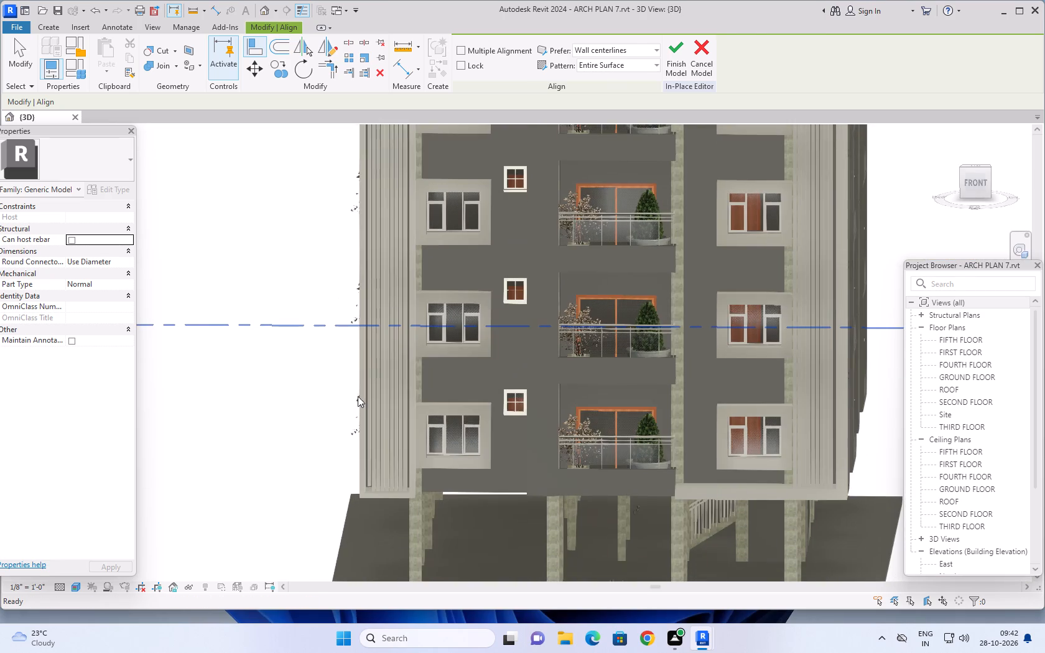
pyautogui.scroll(15, 379, 480)
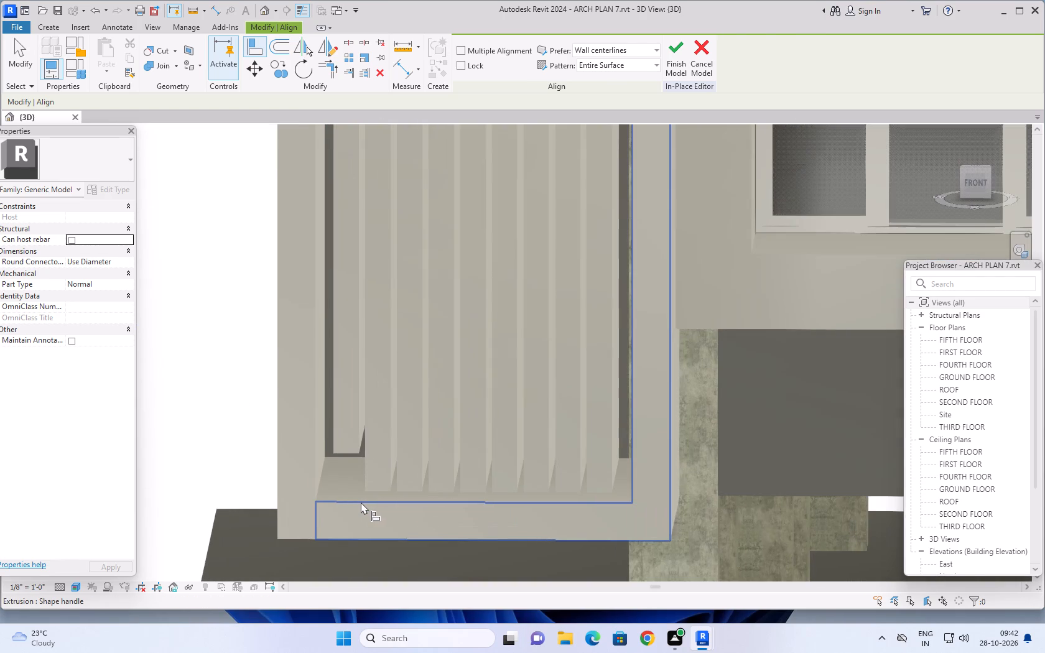
pyautogui.scroll(1, 361, 502)
pyautogui.click(350, 485)
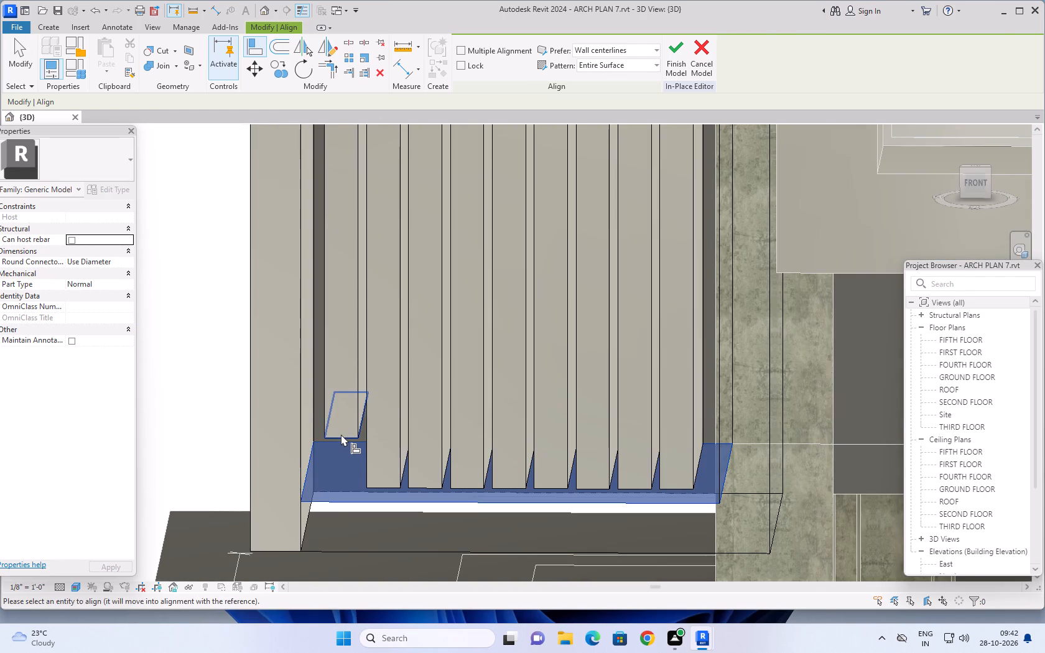
pyautogui.click(341, 434)
pyautogui.scroll(-4, 229, 446)
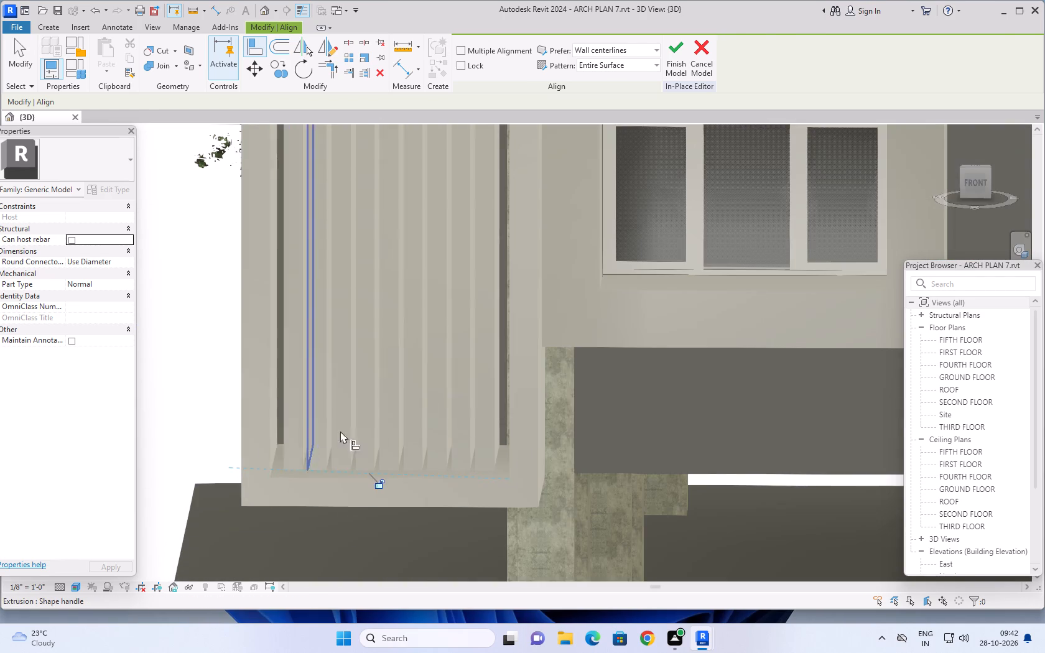
pyautogui.scroll(-3, 352, 428)
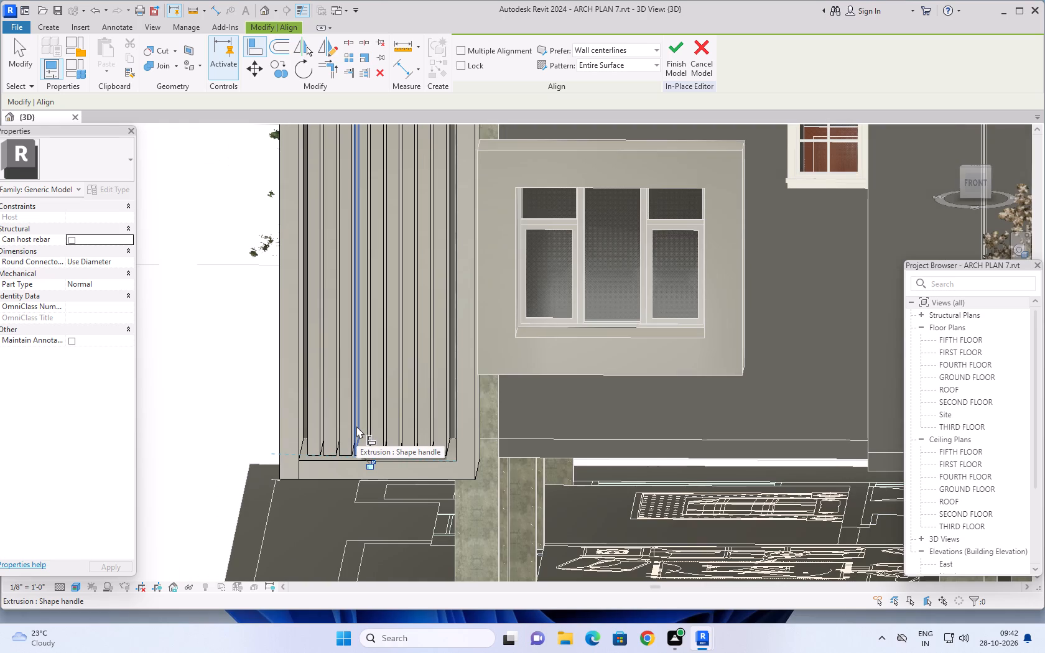
pyautogui.scroll(-3, 197, 349)
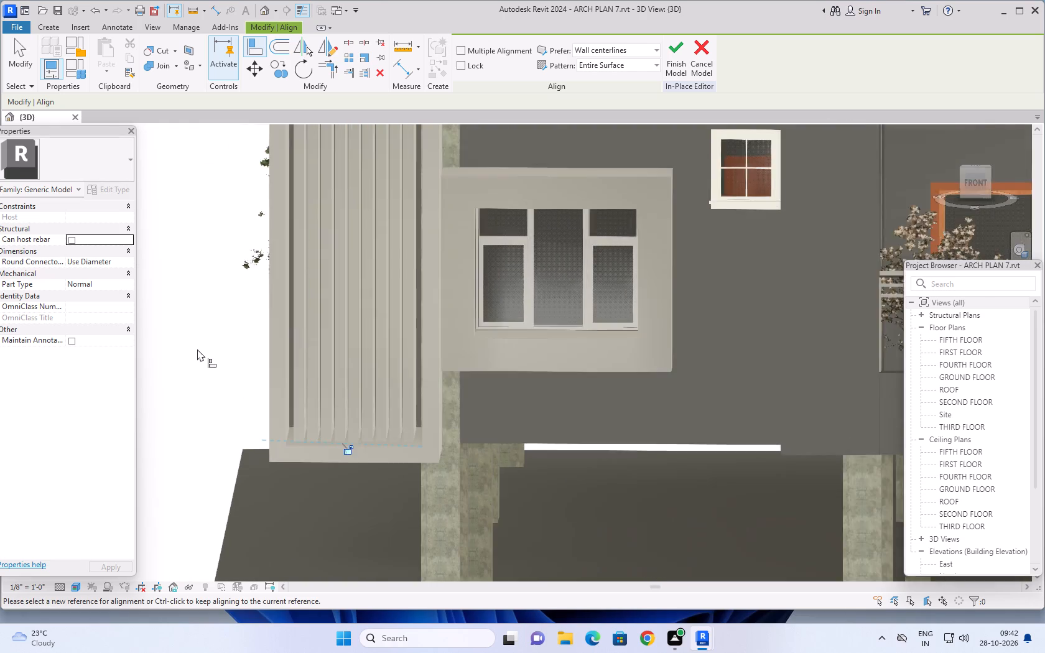
pyautogui.scroll(-3, 197, 349)
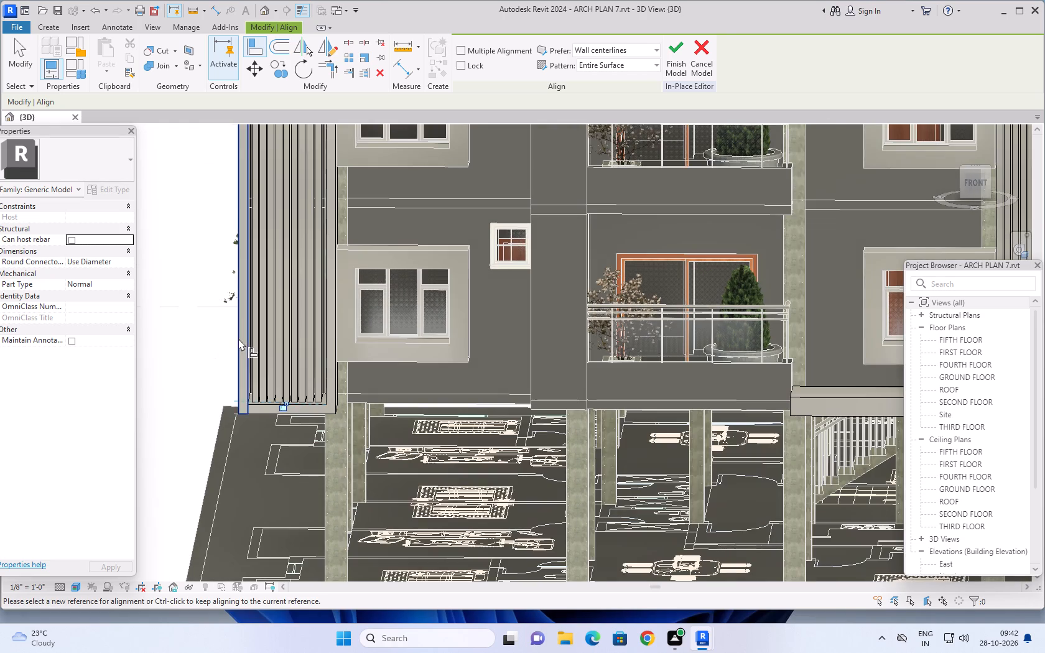
pyautogui.scroll(-5, 238, 338)
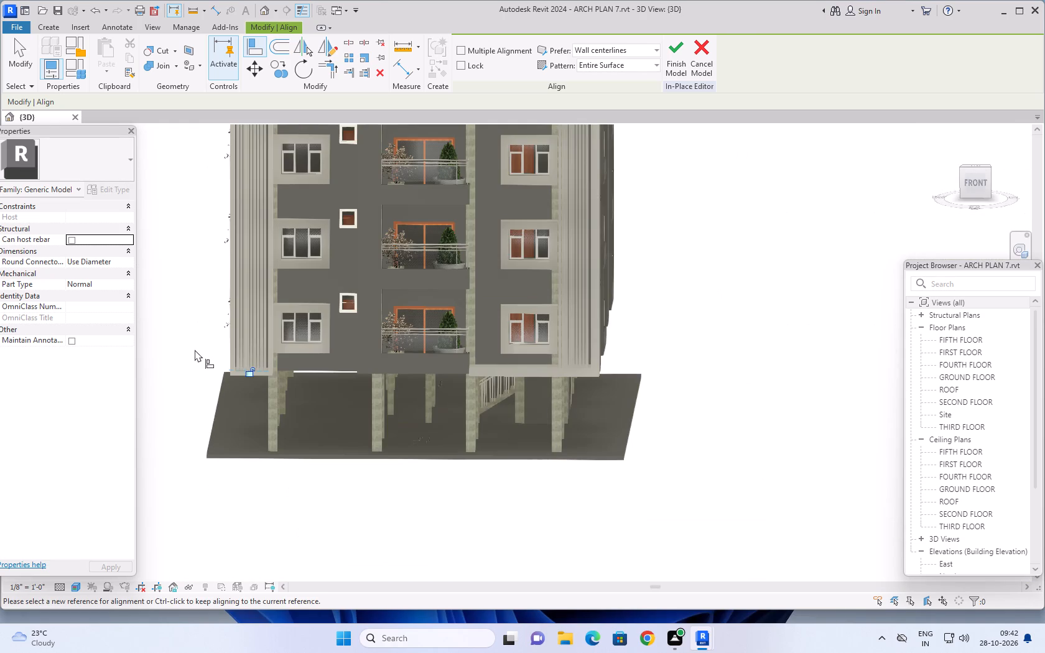
pyautogui.press('Escape')
pyautogui.press('Escape')
pyautogui.press('Escape')
pyautogui.press('Escape')
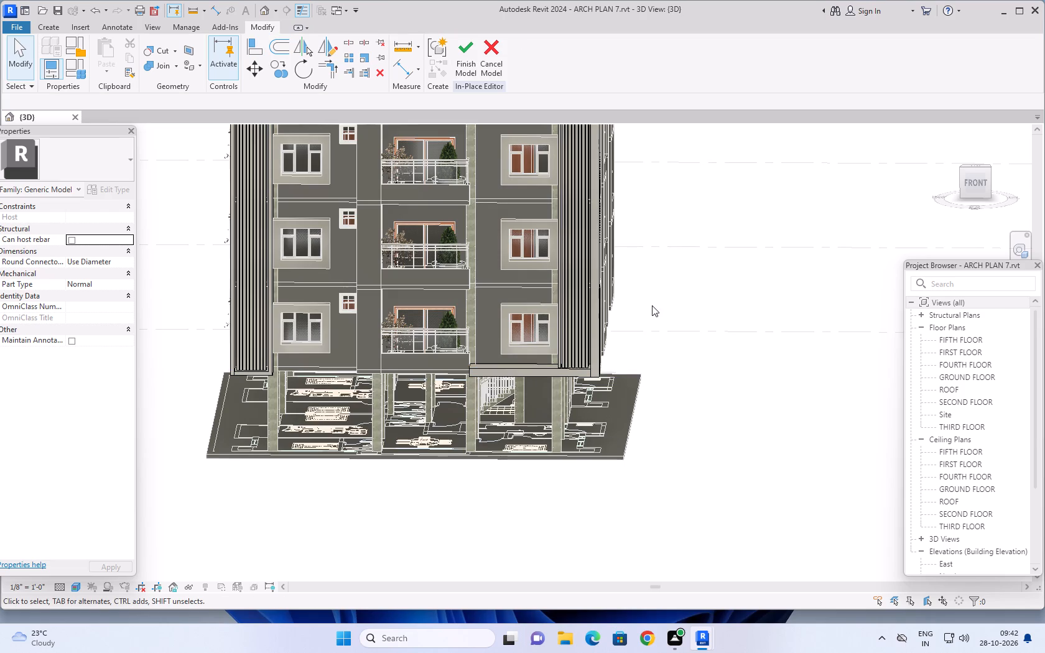
pyautogui.press('Escape')
# Examine the whole front facade head-on, comparing the framed vertical strips at both ends from the parapet to the lower frame member.
pyautogui.scroll(-2, 668, 286)
pyautogui.moveTo(681, 251); pyautogui.dragTo(698, 377, button='middle')
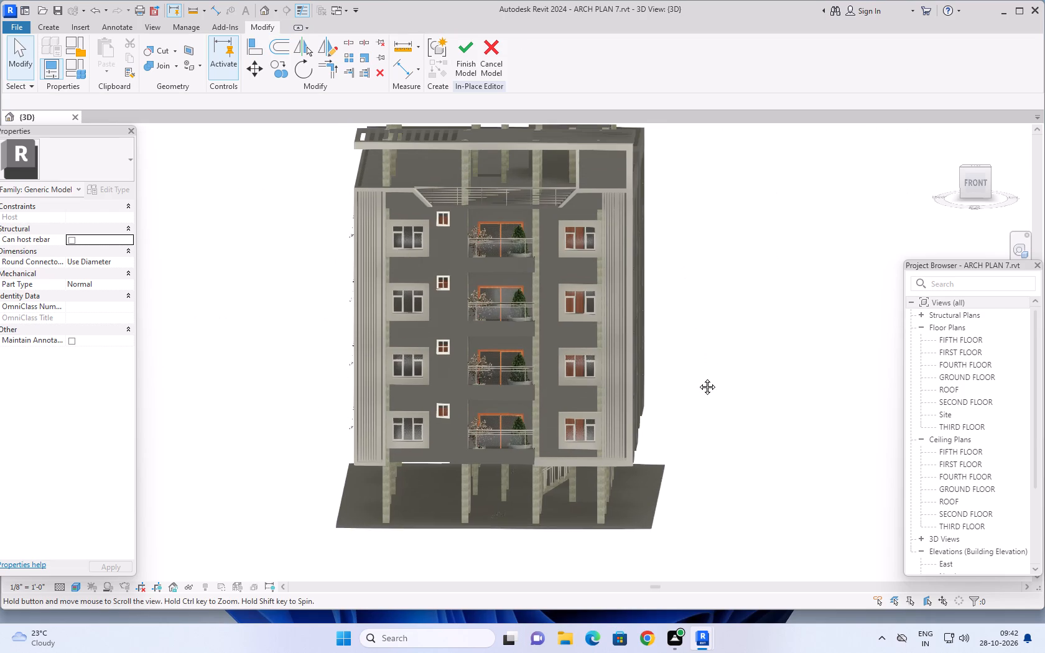
pyautogui.moveTo(698, 377); pyautogui.dragTo(699, 382, button='middle')
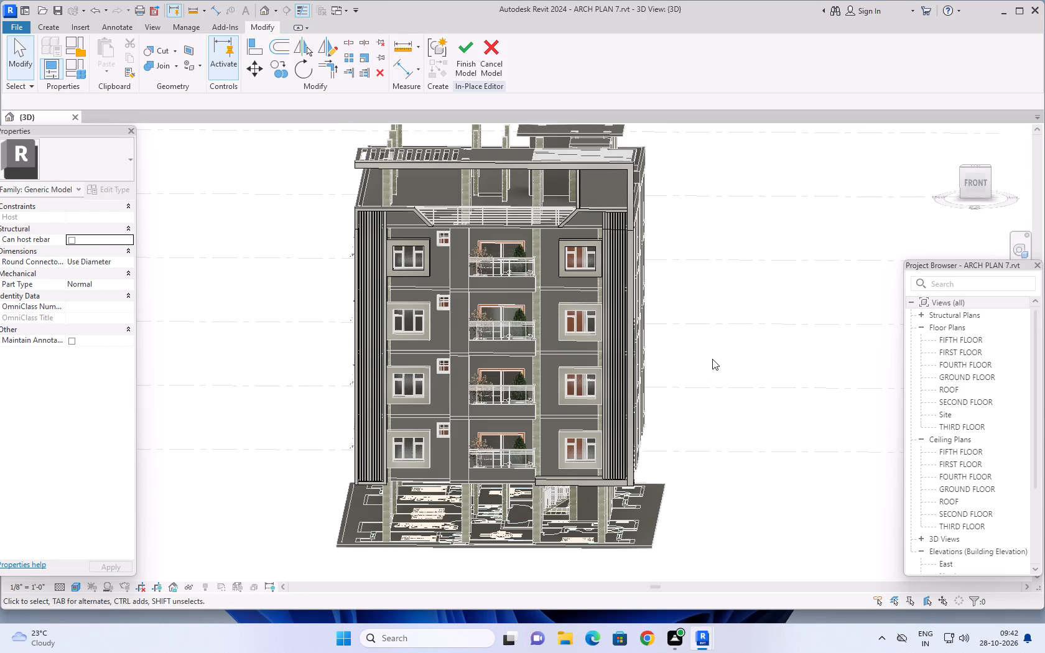
pyautogui.keyDown('shift'); pyautogui.moveTo(712, 359); pyautogui.dragTo(723, 359, button='middle'); pyautogui.keyUp('shift')
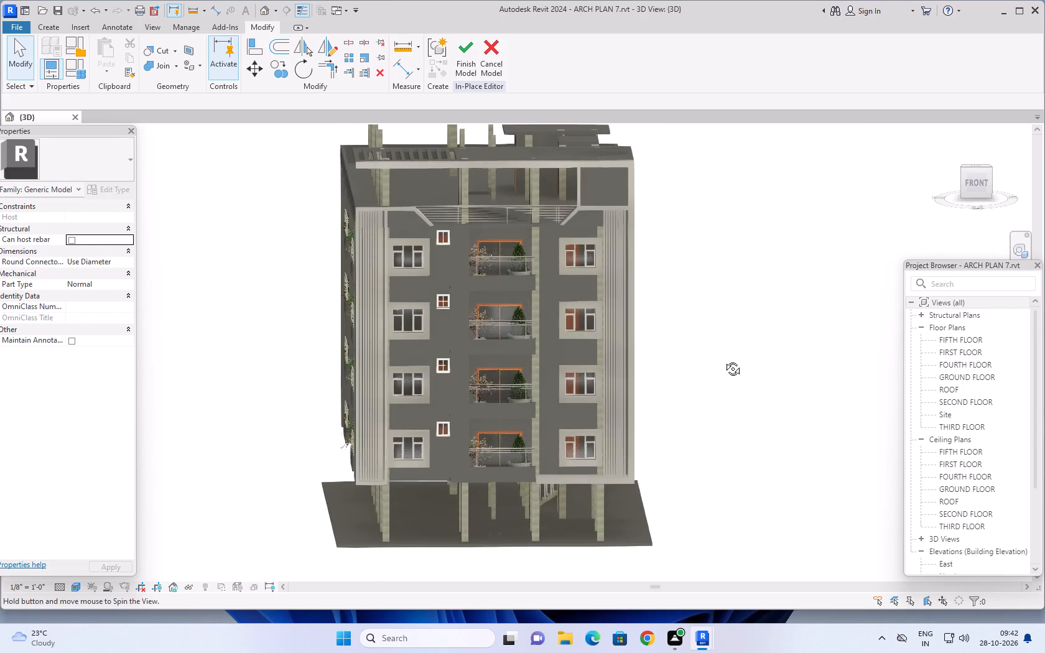
pyautogui.keyDown('shift'); pyautogui.moveTo(723, 359); pyautogui.dragTo(715, 344, button='middle'); pyautogui.keyUp('shift')
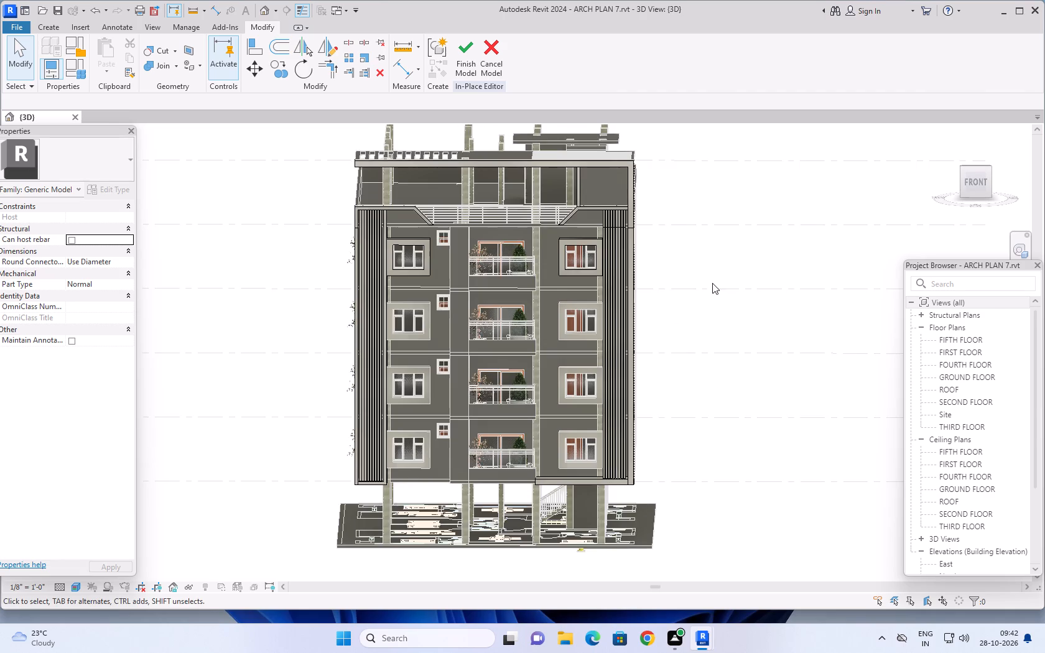
pyautogui.moveTo(712, 283); pyautogui.dragTo(728, 330, button='middle')
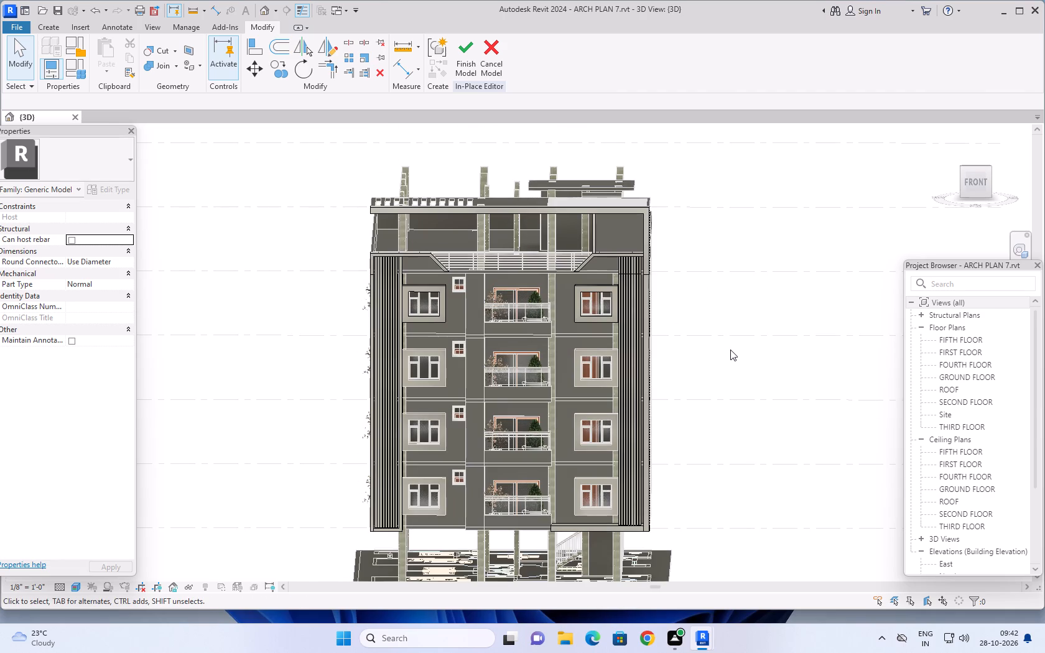
pyautogui.scroll(1, 712, 293)
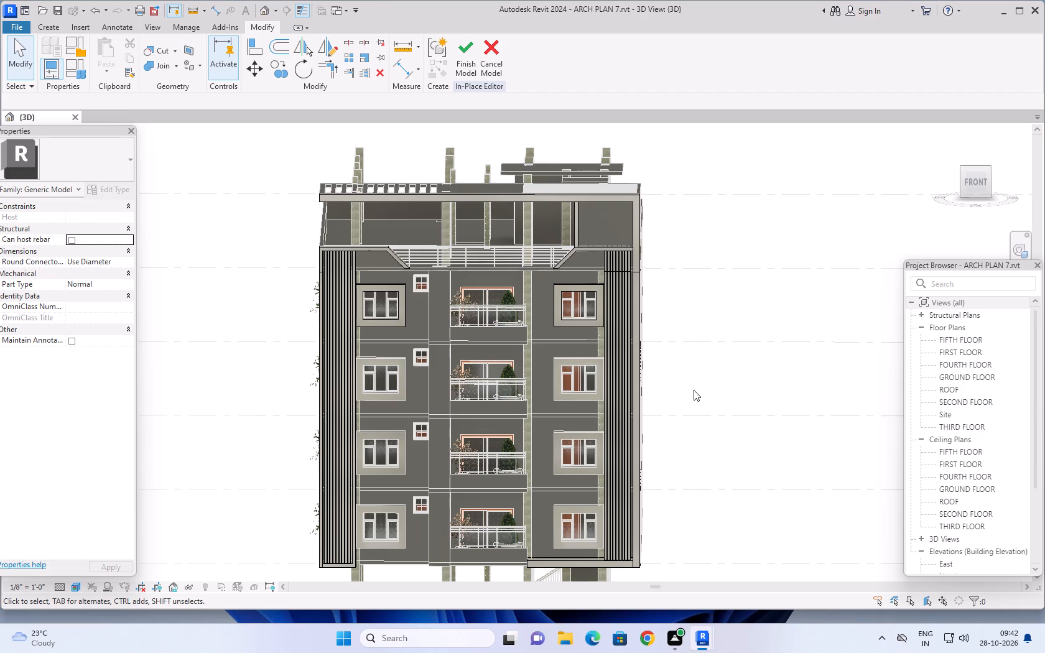
pyautogui.keyDown('shift'); pyautogui.moveTo(692, 486); pyautogui.dragTo(697, 466, button='middle'); pyautogui.keyUp('shift')
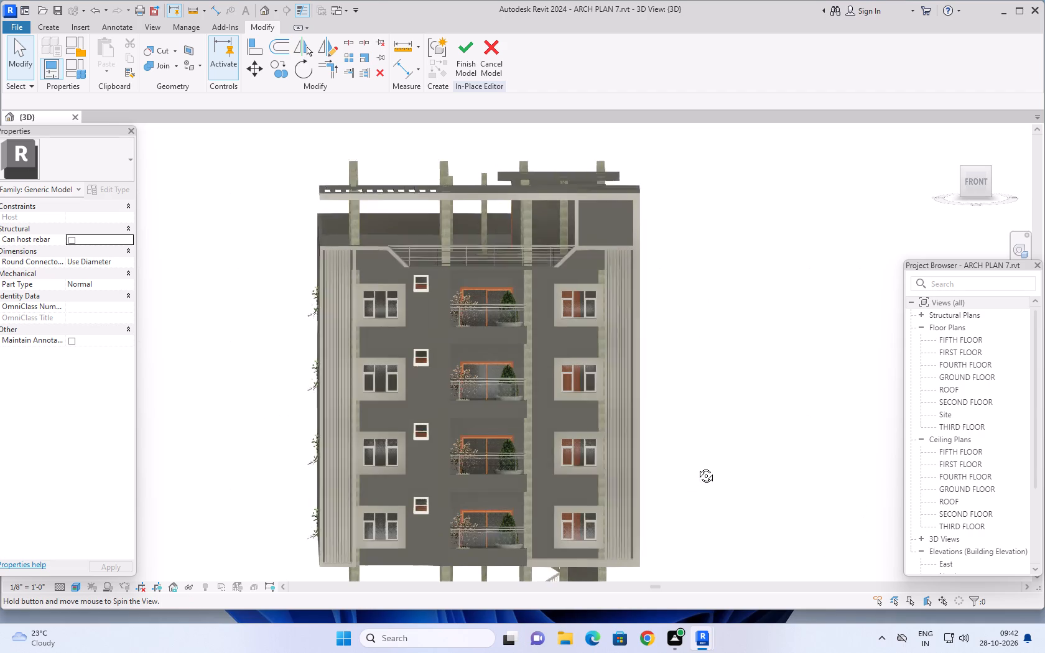
pyautogui.keyDown('shift'); pyautogui.moveTo(697, 466); pyautogui.dragTo(689, 460, button='middle'); pyautogui.keyUp('shift')
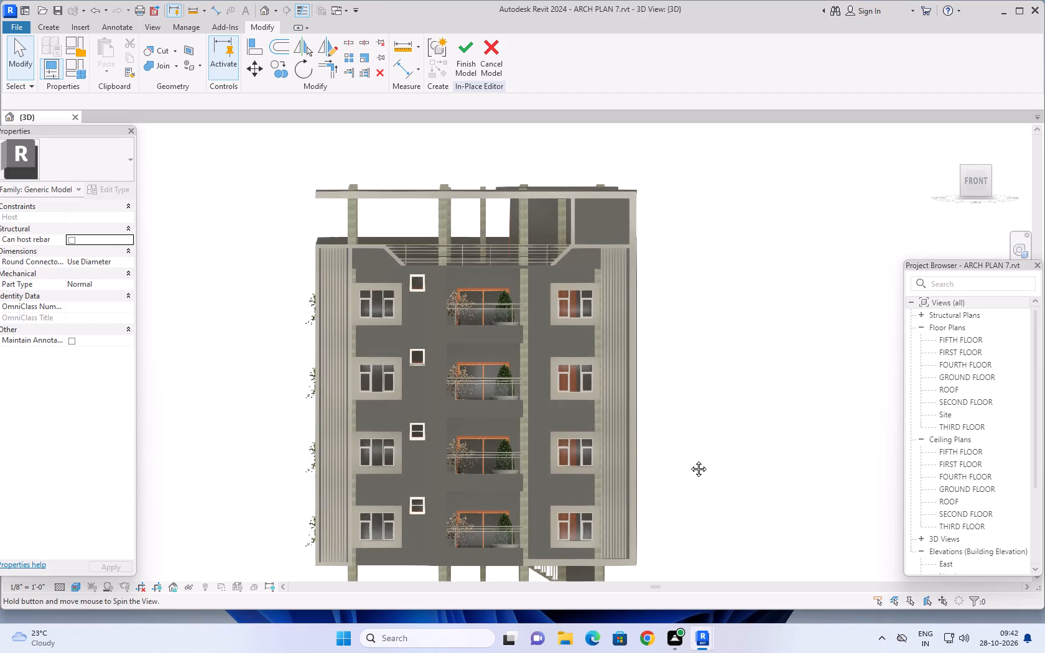
pyautogui.keyDown('shift'); pyautogui.moveTo(689, 460); pyautogui.dragTo(690, 471, button='middle'); pyautogui.keyUp('shift')
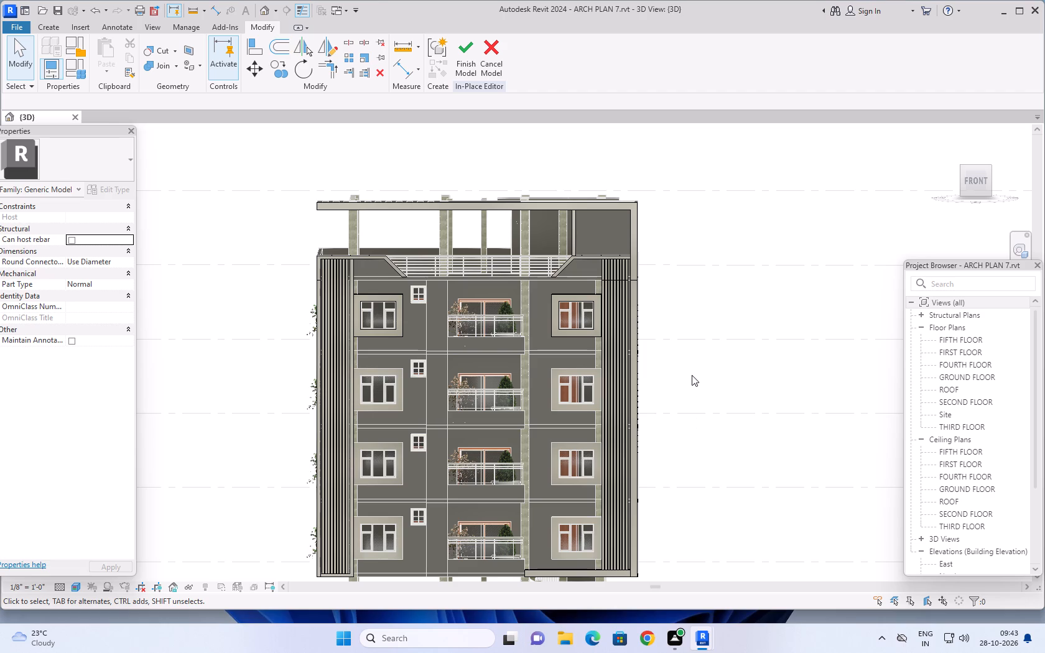
pyautogui.moveTo(692, 375); pyautogui.dragTo(700, 342, button='middle')
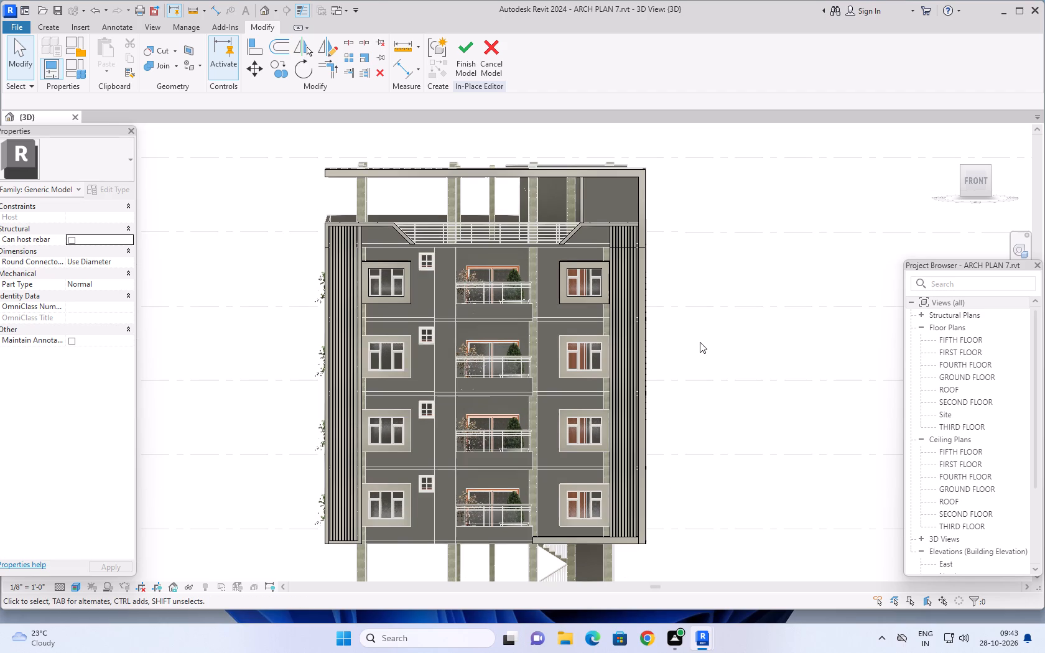
# Examine the building obliquely from its front-left corner, checking the framed strips against the parapet, balconies and side wall.
pyautogui.keyDown('shift'); pyautogui.moveTo(700, 342); pyautogui.dragTo(722, 373, button='middle'); pyautogui.keyUp('shift')
pyautogui.keyDown('shift'); pyautogui.moveTo(723, 375); pyautogui.dragTo(735, 382, button='middle'); pyautogui.keyUp('shift')
pyautogui.keyDown('shift'); pyautogui.moveTo(737, 384); pyautogui.dragTo(739, 385, button='middle'); pyautogui.keyUp('shift')
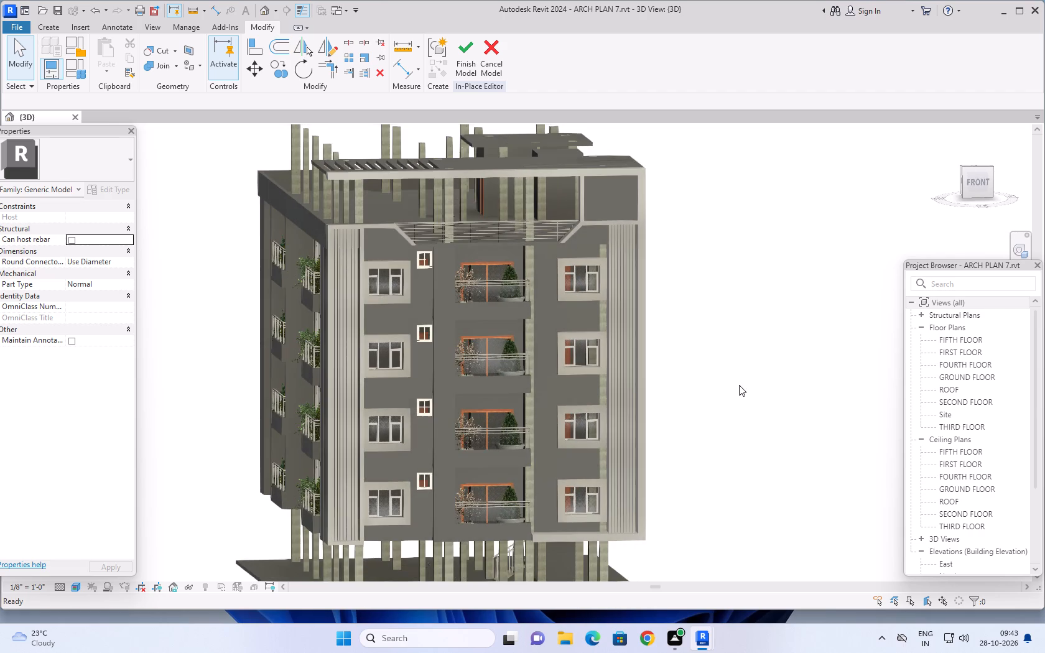
pyautogui.keyDown('shift'); pyautogui.moveTo(739, 385); pyautogui.dragTo(764, 394, button='middle'); pyautogui.keyUp('shift')
pyautogui.keyDown('shift'); pyautogui.moveTo(709, 435); pyautogui.dragTo(766, 436, button='middle'); pyautogui.keyUp('shift')
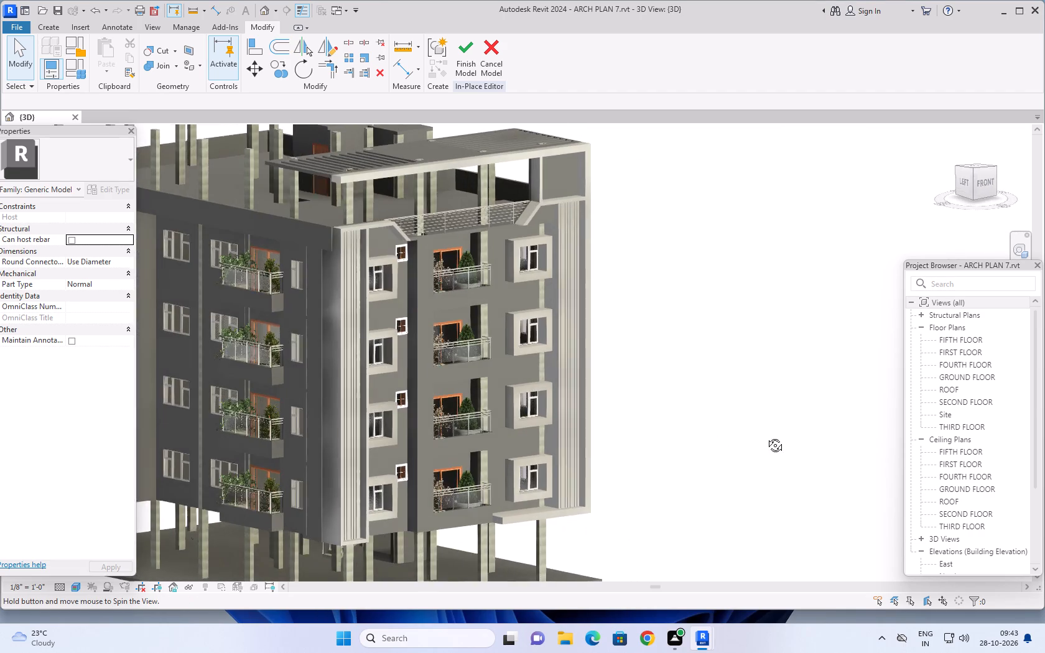
pyautogui.keyDown('shift'); pyautogui.moveTo(766, 436); pyautogui.dragTo(692, 463, button='middle'); pyautogui.keyUp('shift')
pyautogui.keyDown('shift'); pyautogui.scroll(1, 745, 456); pyautogui.keyUp('shift')
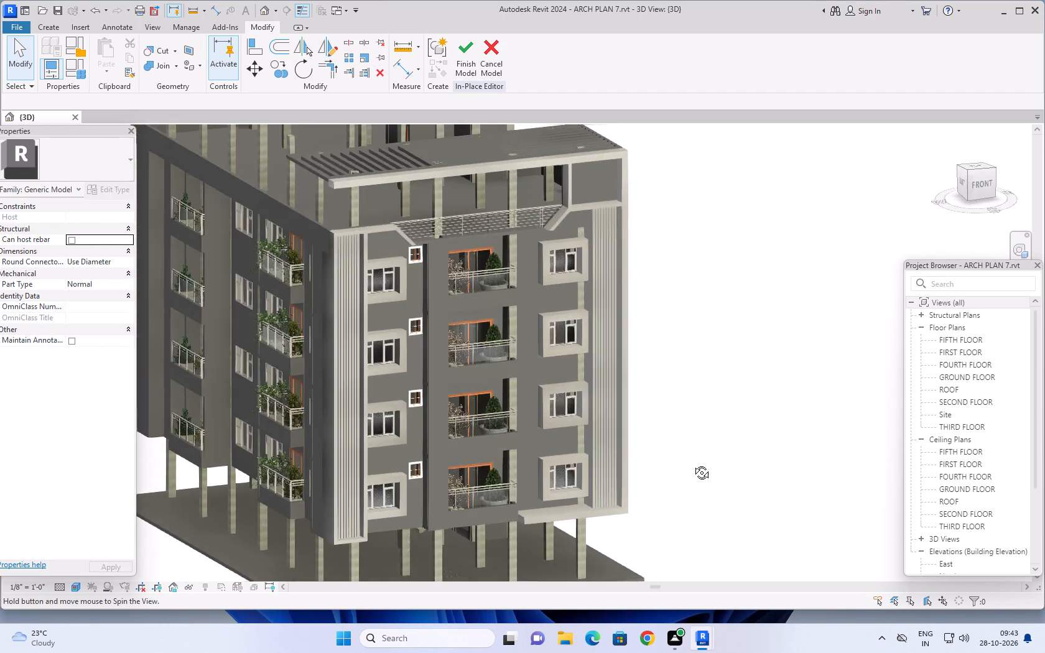
pyautogui.keyDown('shift'); pyautogui.moveTo(692, 463); pyautogui.dragTo(687, 433, button='middle'); pyautogui.keyUp('shift')
pyautogui.scroll(1, 693, 394)
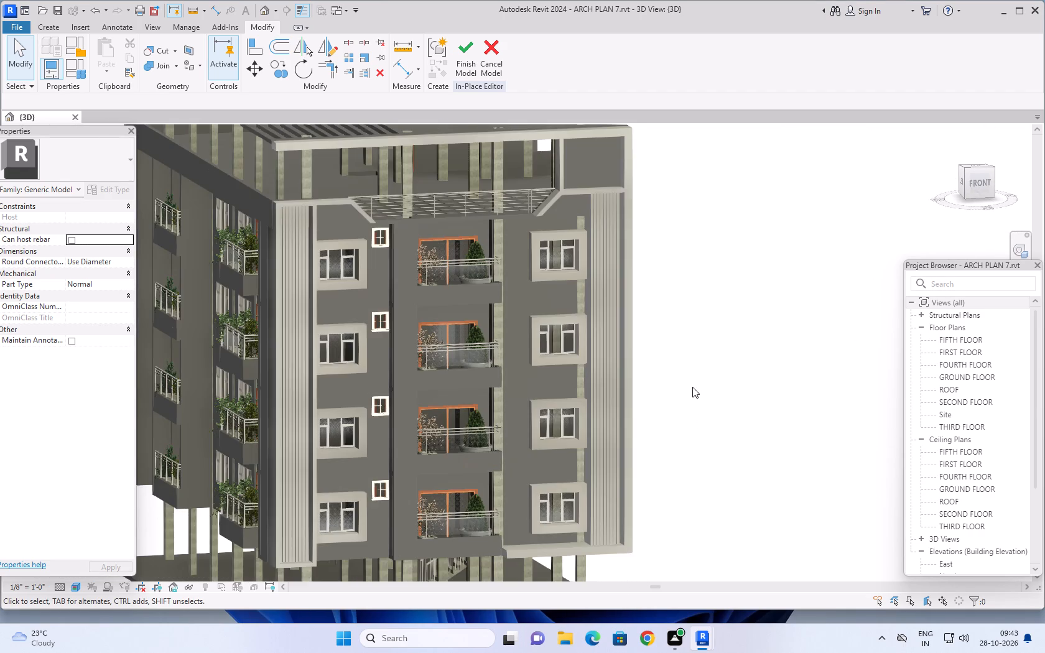
pyautogui.scroll(1, 692, 387)
pyautogui.moveTo(664, 259); pyautogui.dragTo(692, 270, button='middle')
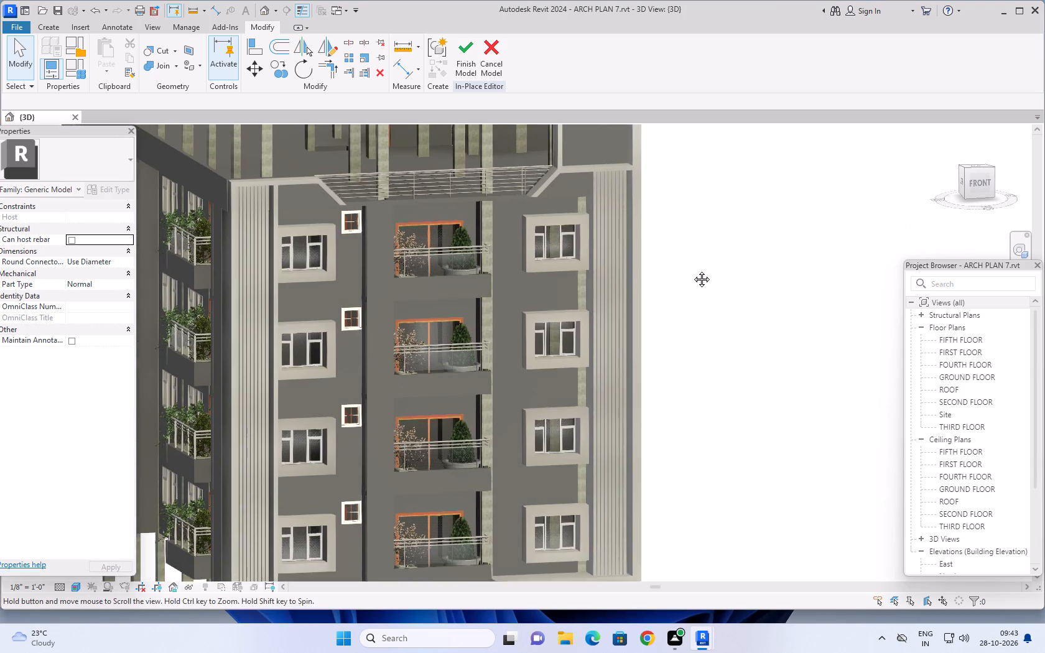
pyautogui.moveTo(692, 270); pyautogui.dragTo(706, 292, button='middle')
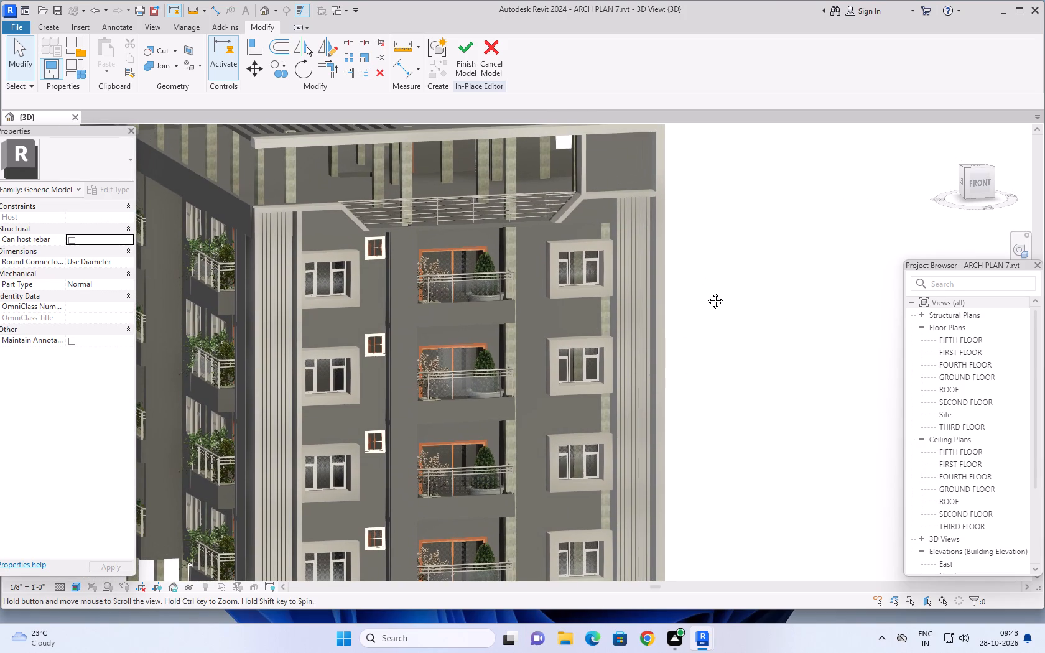
pyautogui.moveTo(706, 292); pyautogui.dragTo(709, 283, button='middle')
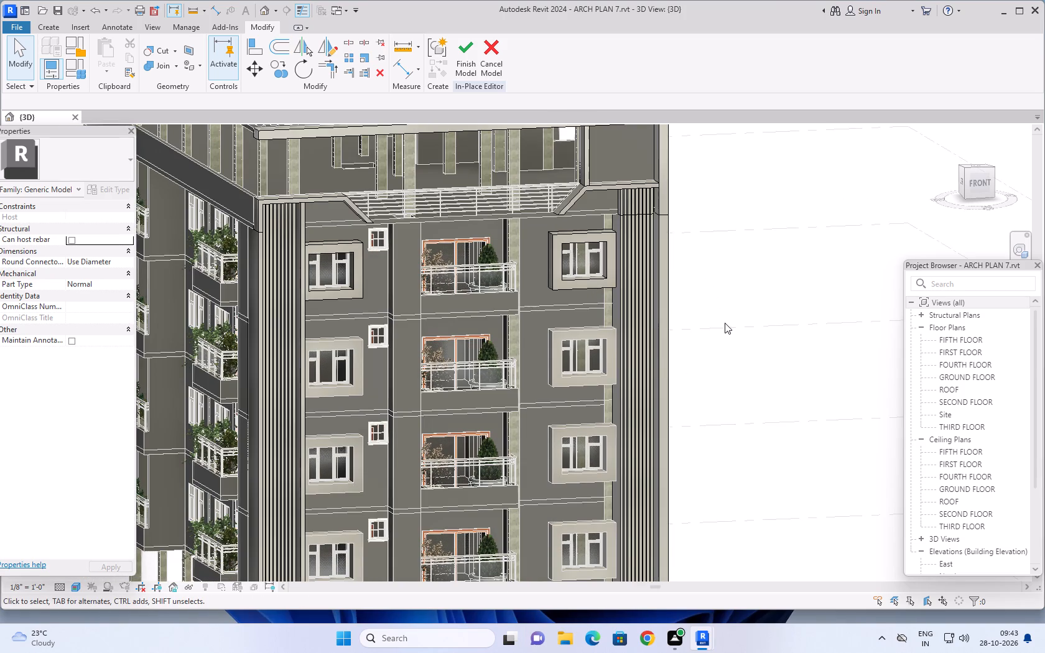
pyautogui.scroll(-2, 728, 337)
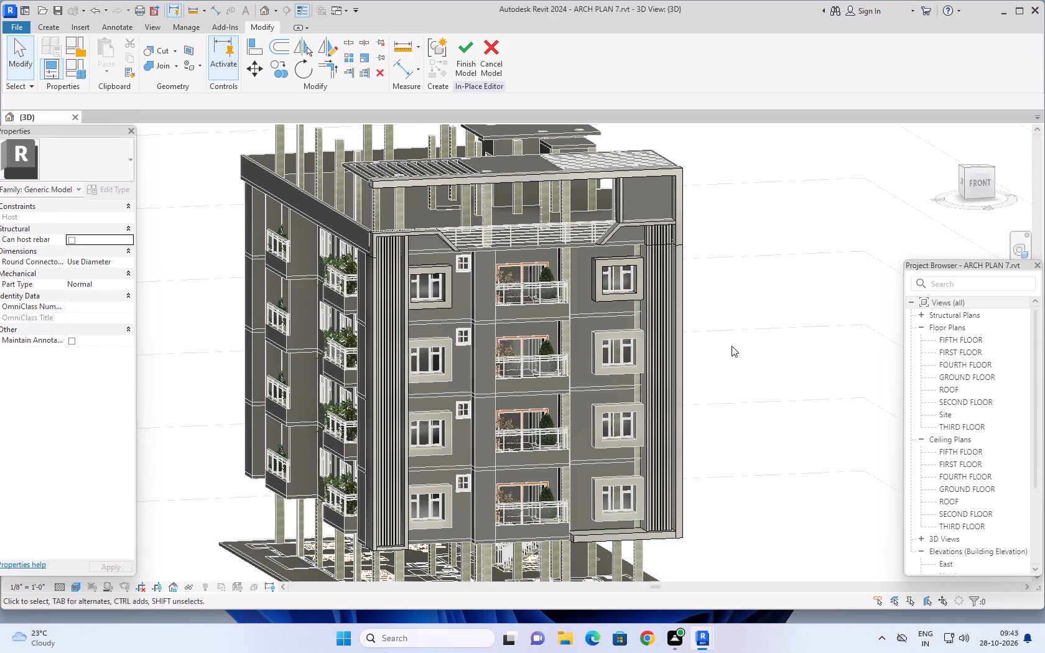
pyautogui.scroll(-1, 776, 430)
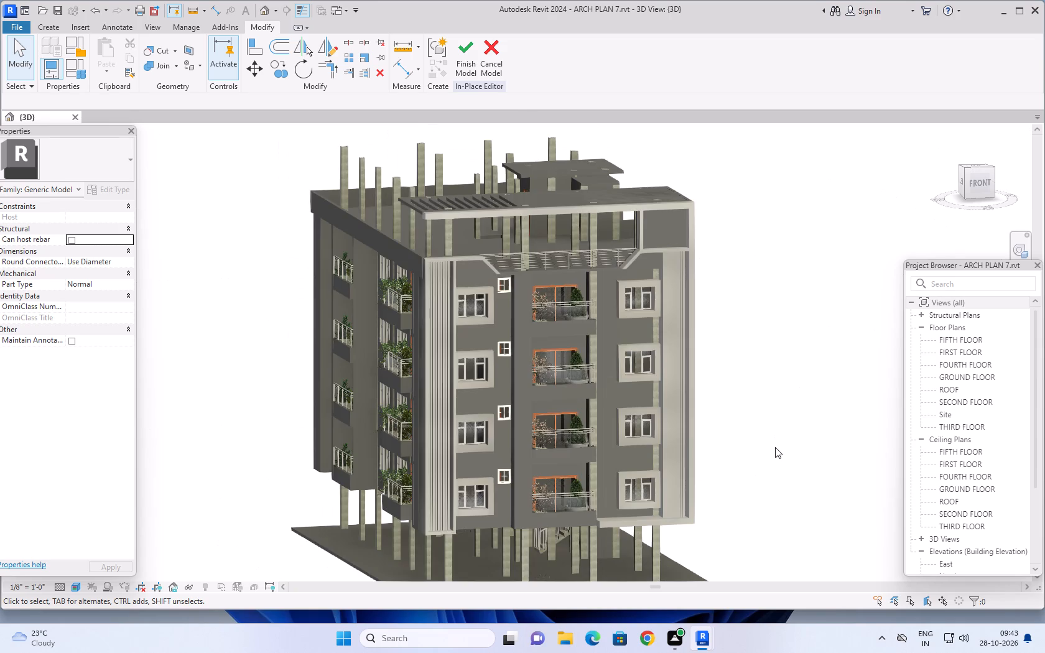
pyautogui.moveTo(775, 447); pyautogui.dragTo(748, 453, button='middle')
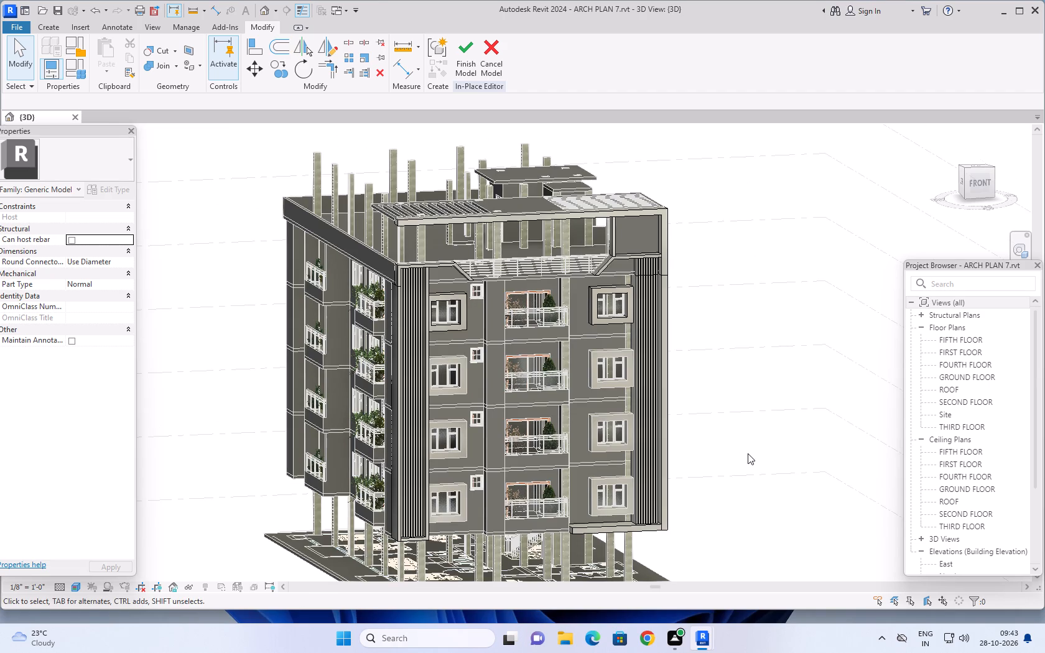
pyautogui.keyDown('shift'); pyautogui.moveTo(744, 453); pyautogui.dragTo(748, 450, button='middle'); pyautogui.keyUp('shift')
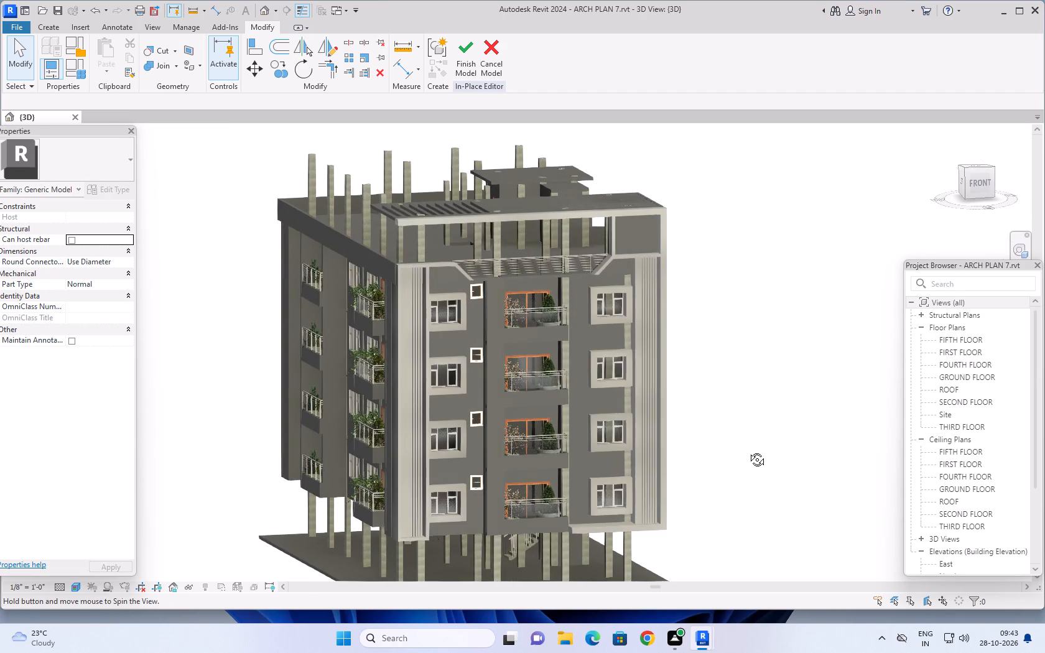
# Examine the roof slab, parapet frame and upper facade strips from the building's front-left and front-right corners.
pyautogui.keyDown('shift'); pyautogui.moveTo(748, 450); pyautogui.dragTo(755, 448, button='middle'); pyautogui.keyUp('shift')
pyautogui.scroll(1, 724, 433)
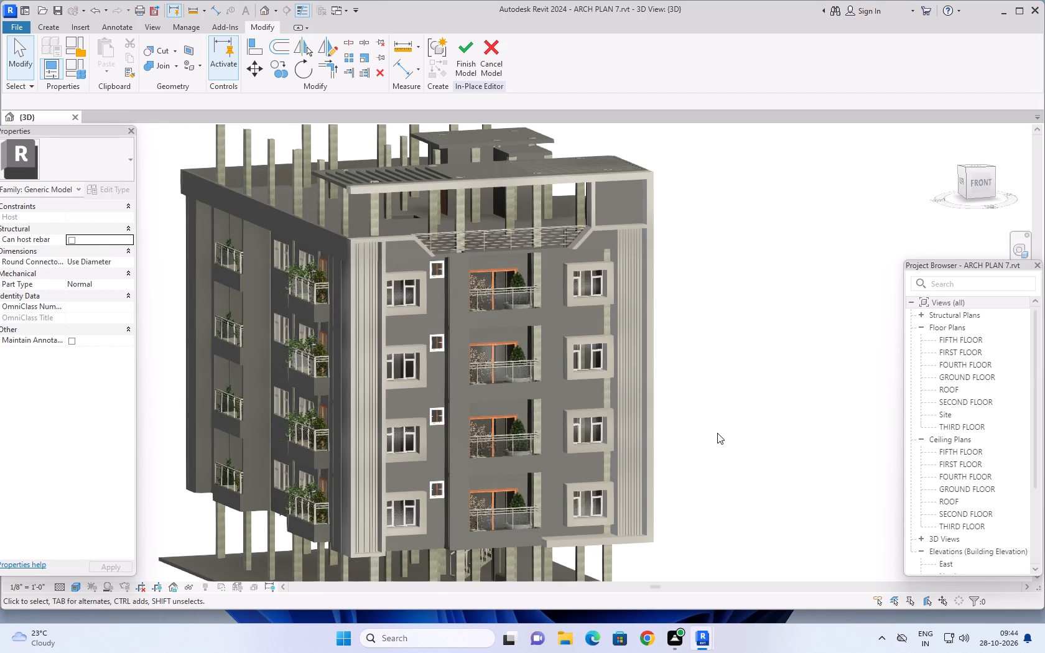
pyautogui.moveTo(713, 437); pyautogui.dragTo(720, 430, button='middle')
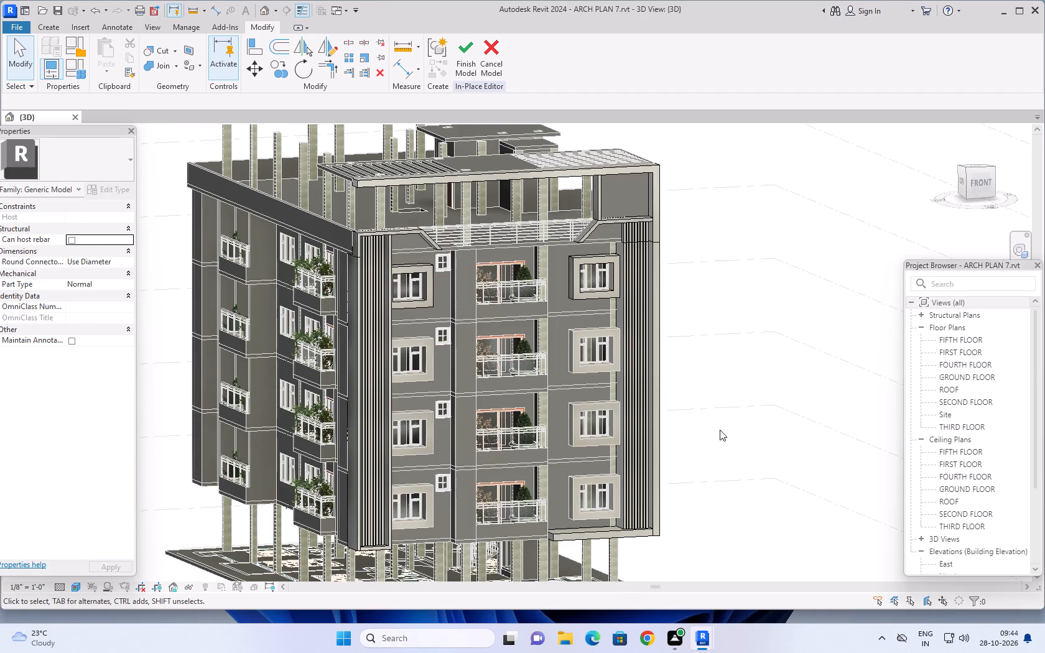
pyautogui.press('Escape')
pyautogui.press('Escape')
pyautogui.press('Escape')
pyautogui.moveTo(749, 352); pyautogui.dragTo(702, 418, button='middle')
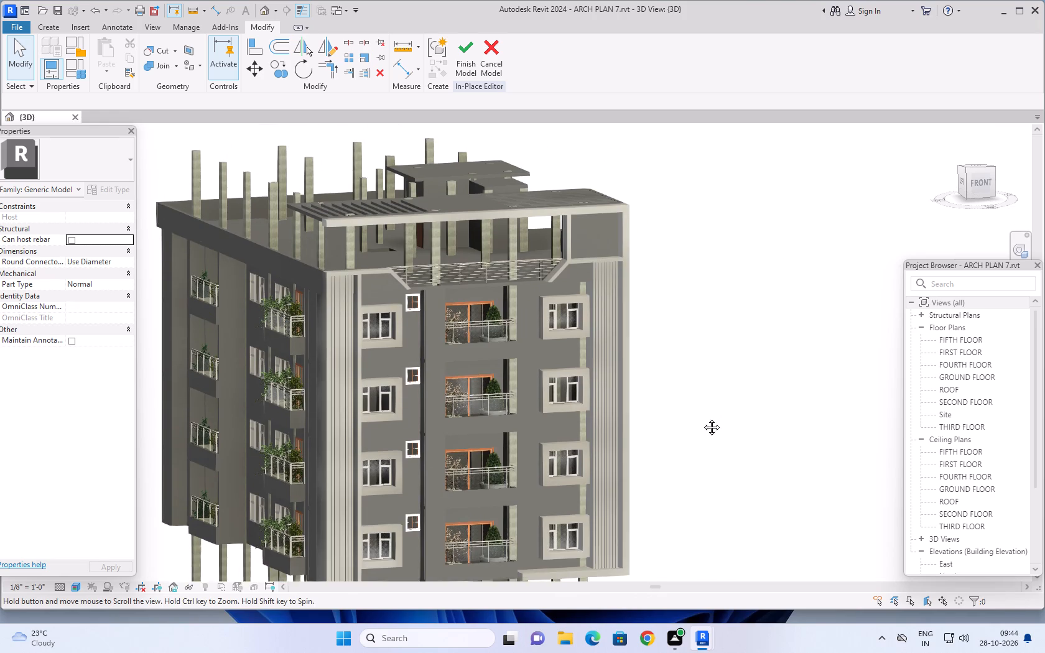
pyautogui.moveTo(702, 418); pyautogui.dragTo(674, 482, button='middle')
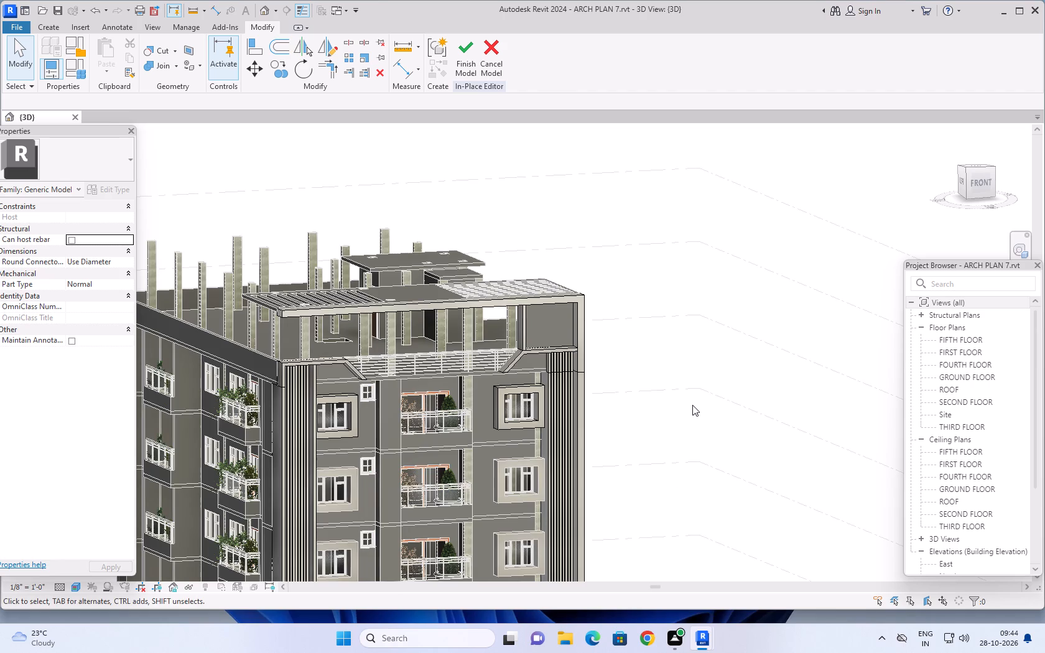
pyautogui.keyDown('shift'); pyautogui.moveTo(674, 409); pyautogui.dragTo(534, 451, button='middle'); pyautogui.keyUp('shift')
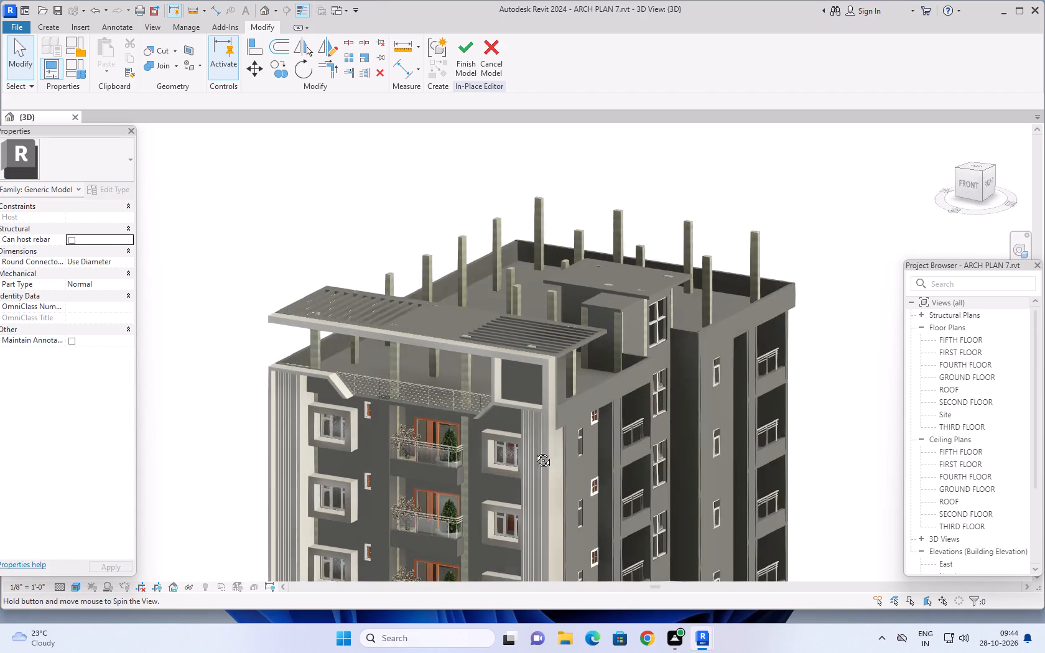
pyautogui.keyDown('shift'); pyautogui.moveTo(534, 451); pyautogui.dragTo(579, 430, button='middle'); pyautogui.keyUp('shift')
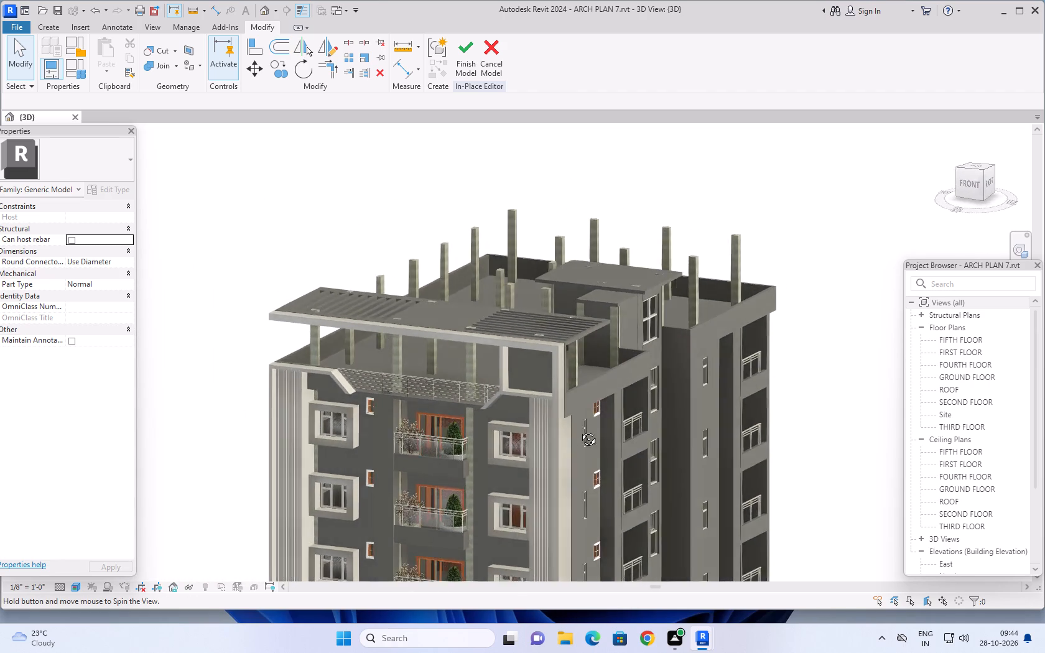
pyautogui.keyDown('shift'); pyautogui.moveTo(579, 430); pyautogui.dragTo(652, 391, button='middle'); pyautogui.keyUp('shift')
pyautogui.scroll(-1, 648, 413)
pyautogui.moveTo(648, 412); pyautogui.dragTo(648, 407, button='middle')
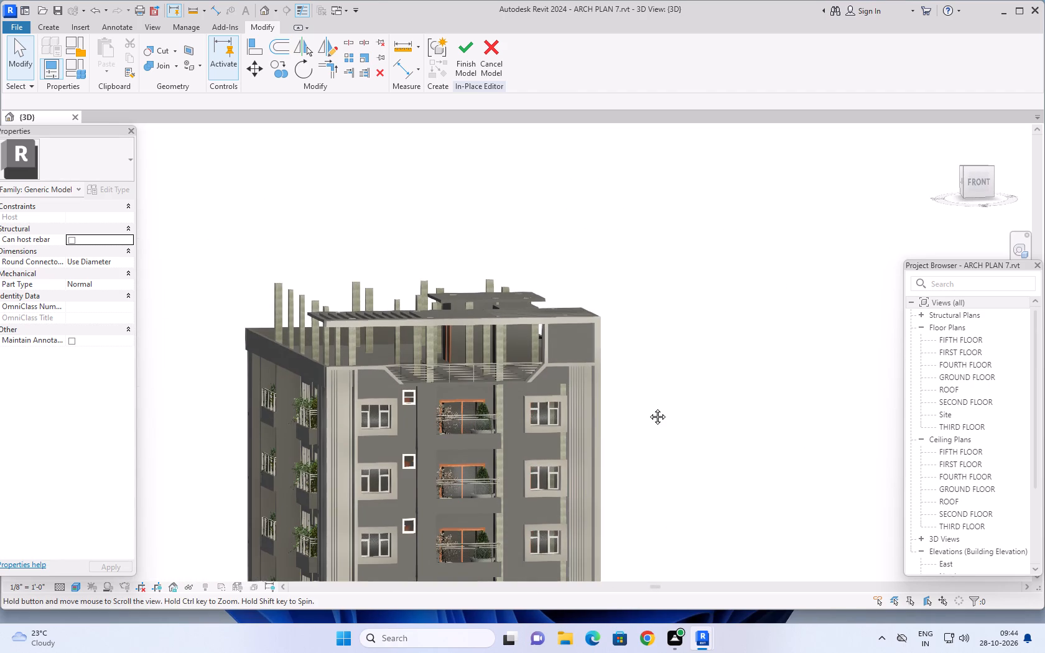
pyautogui.moveTo(648, 407); pyautogui.dragTo(648, 359, button='middle')
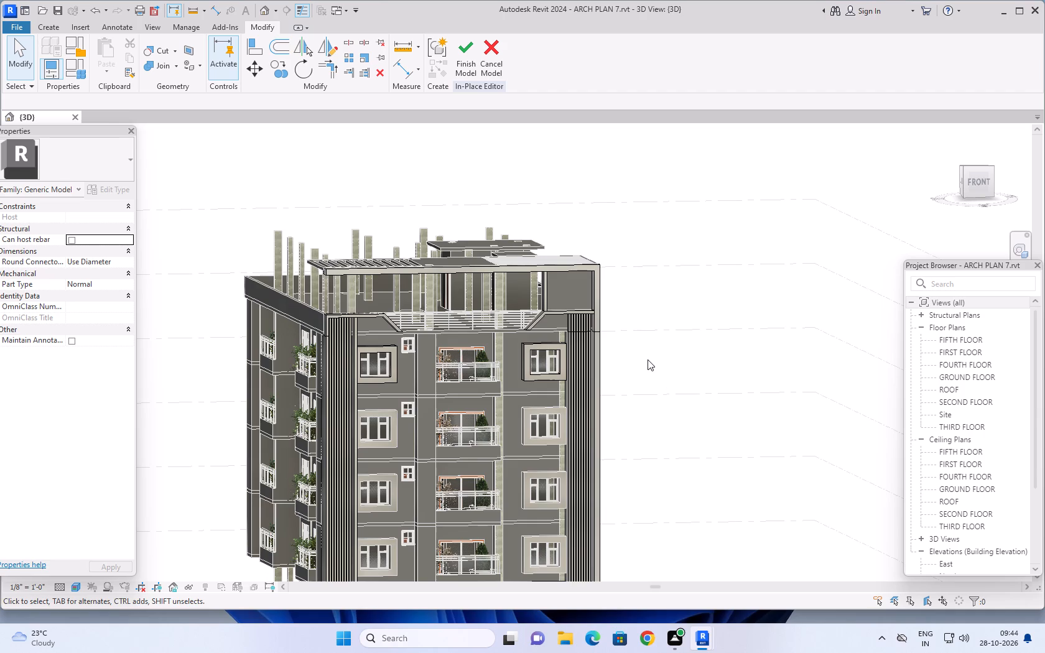
# Examine the whole front facade down to the ground slab, first obliquely and then nearly head-on.
pyautogui.moveTo(673, 389); pyautogui.dragTo(690, 404, button='middle')
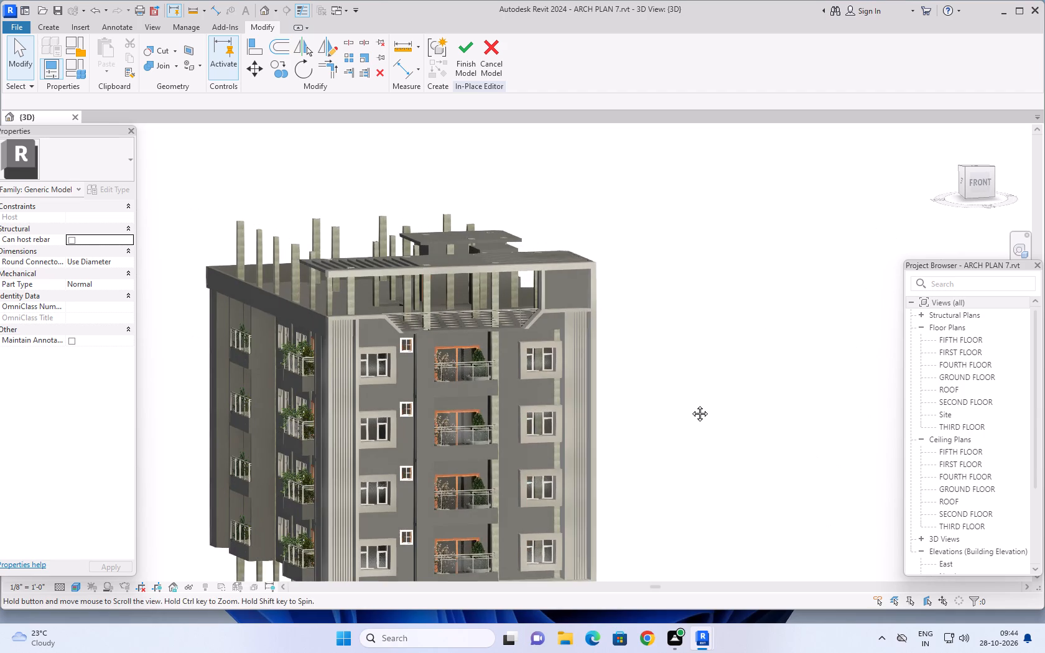
pyautogui.moveTo(690, 404); pyautogui.dragTo(691, 404, button='middle')
pyautogui.moveTo(667, 389); pyautogui.dragTo(714, 360, button='middle')
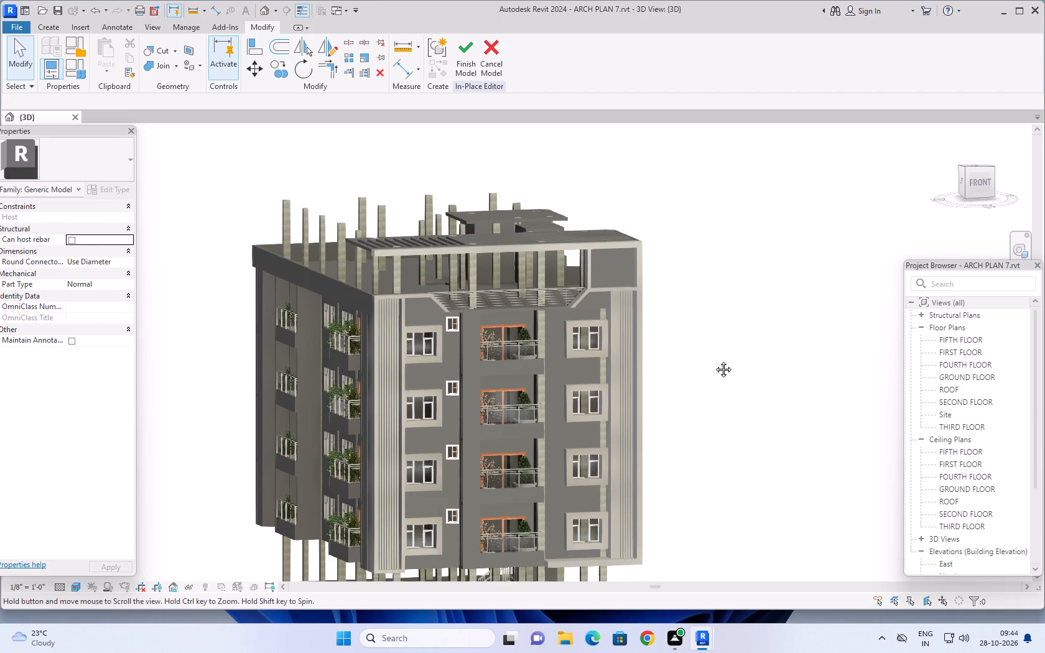
pyautogui.moveTo(714, 360); pyautogui.dragTo(726, 364, button='middle')
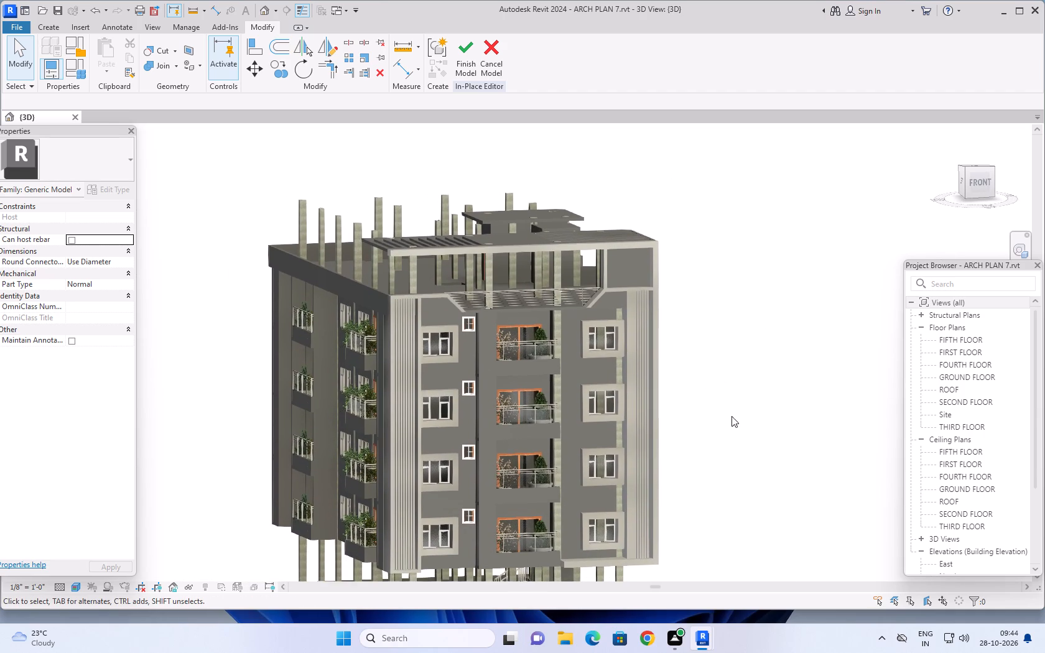
pyautogui.moveTo(731, 414); pyautogui.dragTo(770, 338, button='middle')
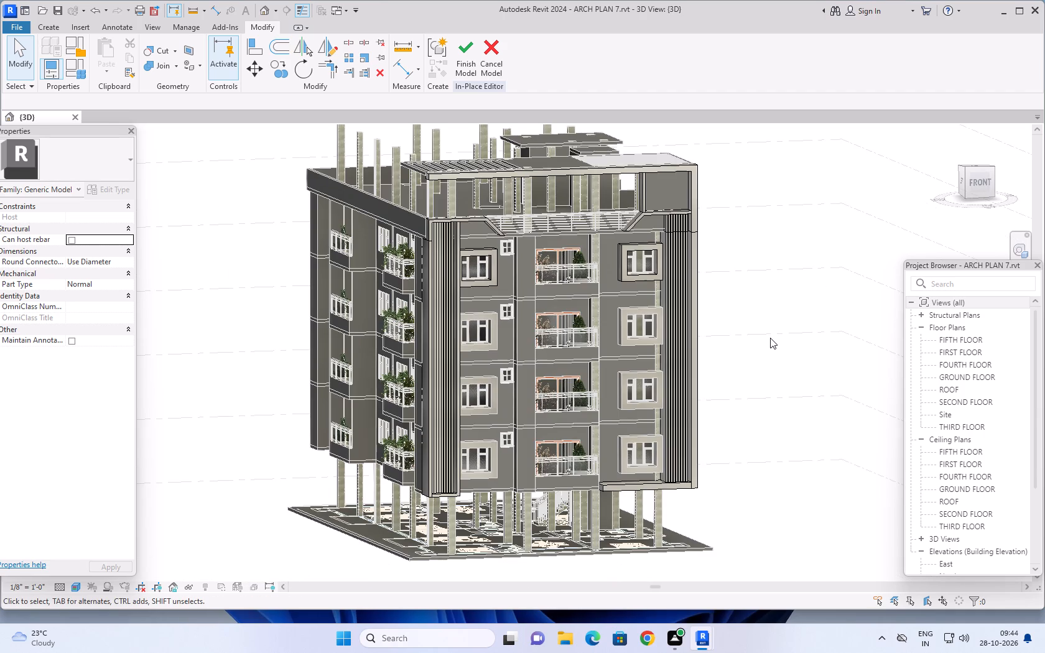
pyautogui.press('Escape')
pyautogui.press('Escape')
pyautogui.keyDown('shift'); pyautogui.moveTo(768, 385); pyautogui.dragTo(739, 420, button='middle'); pyautogui.keyUp('shift')
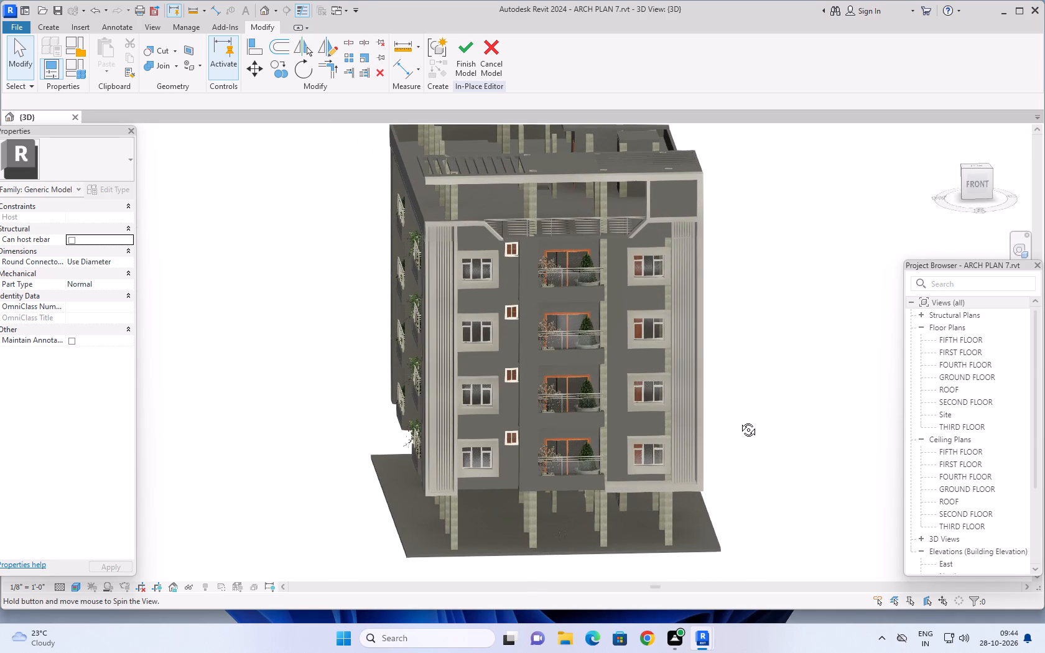
pyautogui.keyDown('shift'); pyautogui.moveTo(739, 420); pyautogui.dragTo(735, 416, button='middle'); pyautogui.keyUp('shift')
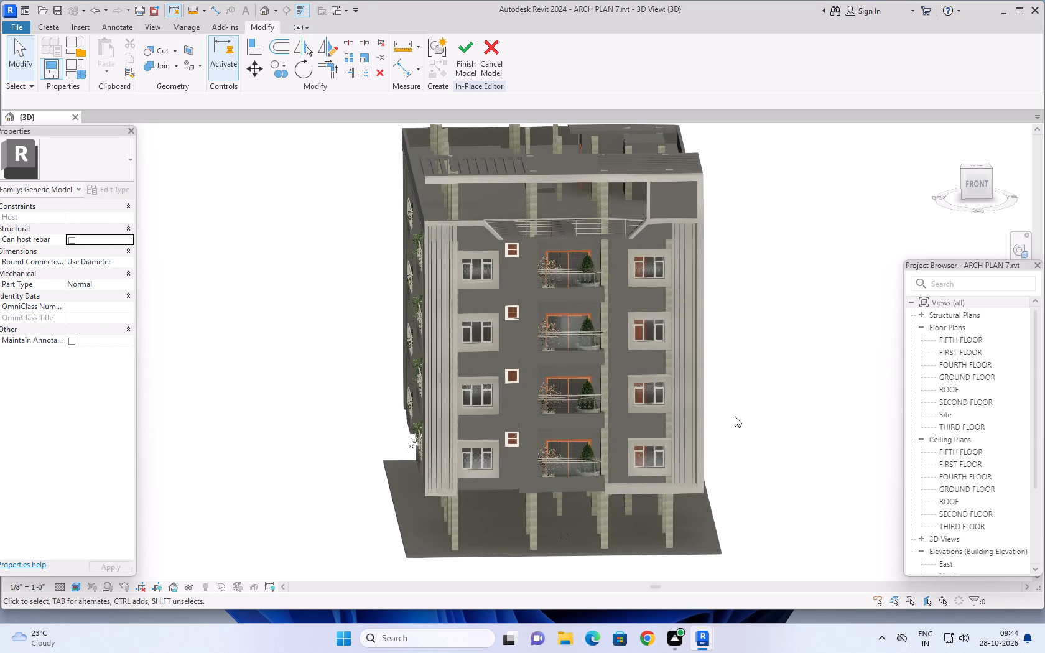
# Finish the in-place strip model, dismiss the save reminder and save the project.
pyautogui.click(462, 53)
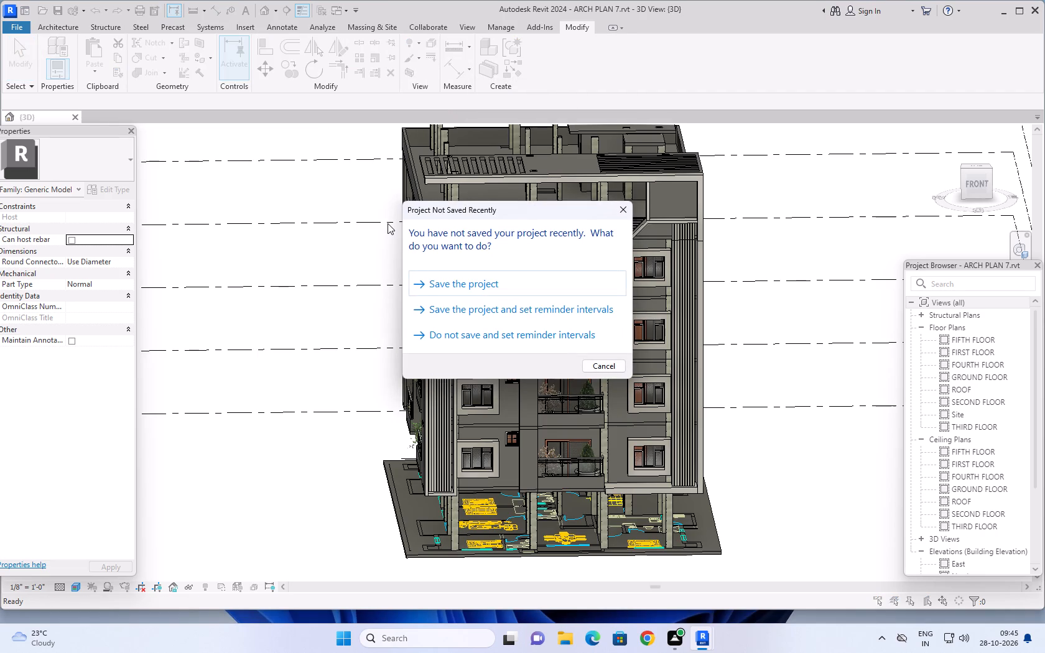
pyautogui.click(621, 210)
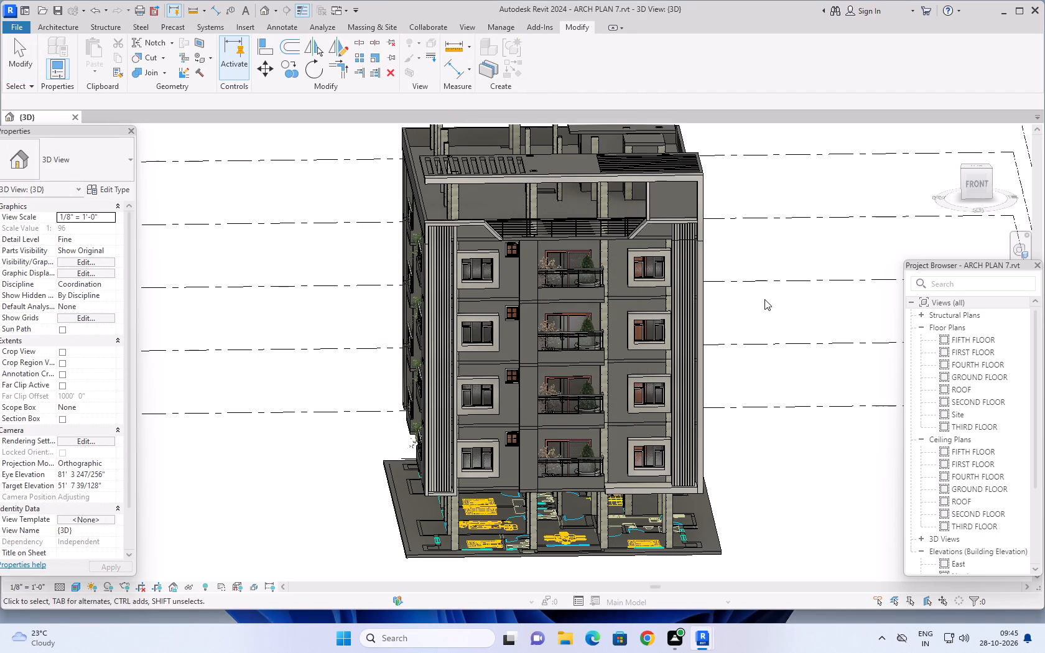
pyautogui.hotkey('ctrl', 's')
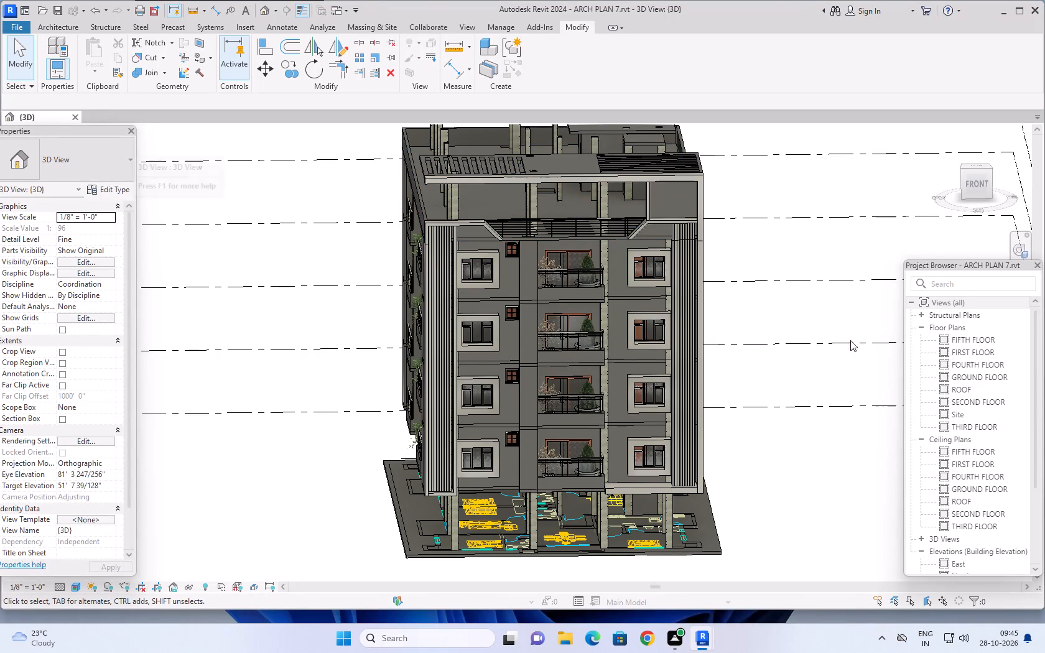
# Open the GROUND FLOOR plan view and bring the apartment layout into close view.
pyautogui.scroll(4, 970, 367)
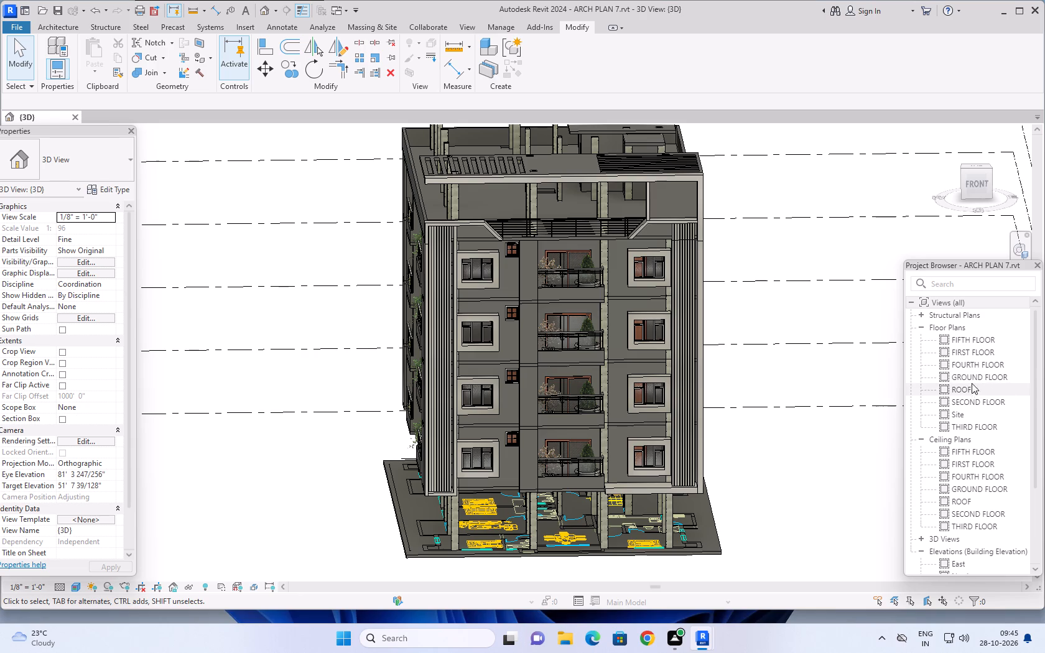
pyautogui.doubleClick(974, 377)
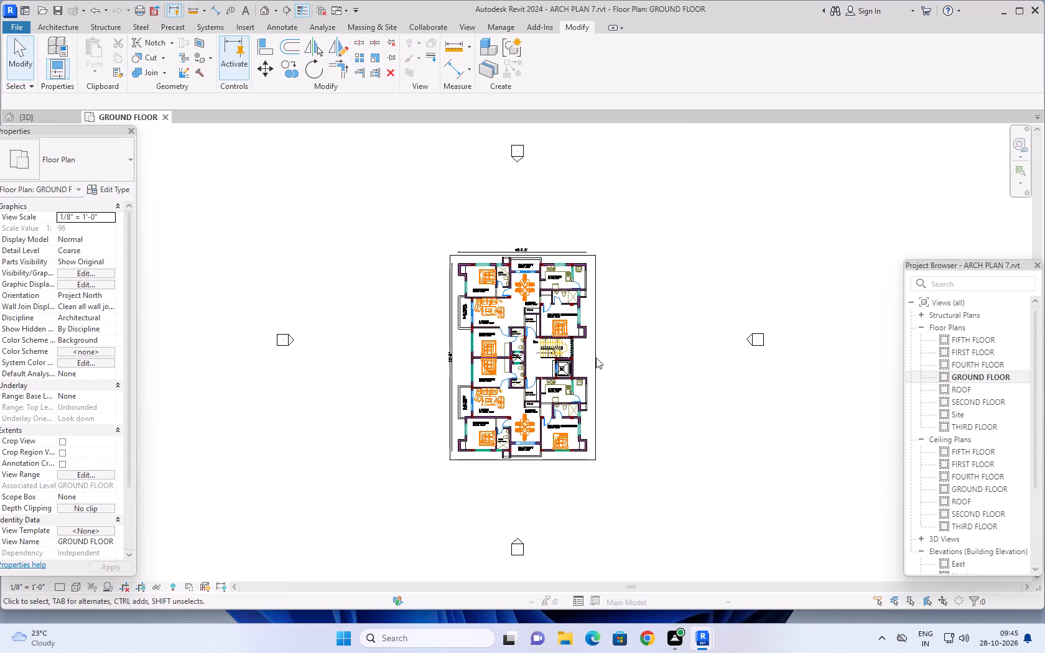
pyautogui.scroll(4, 616, 328)
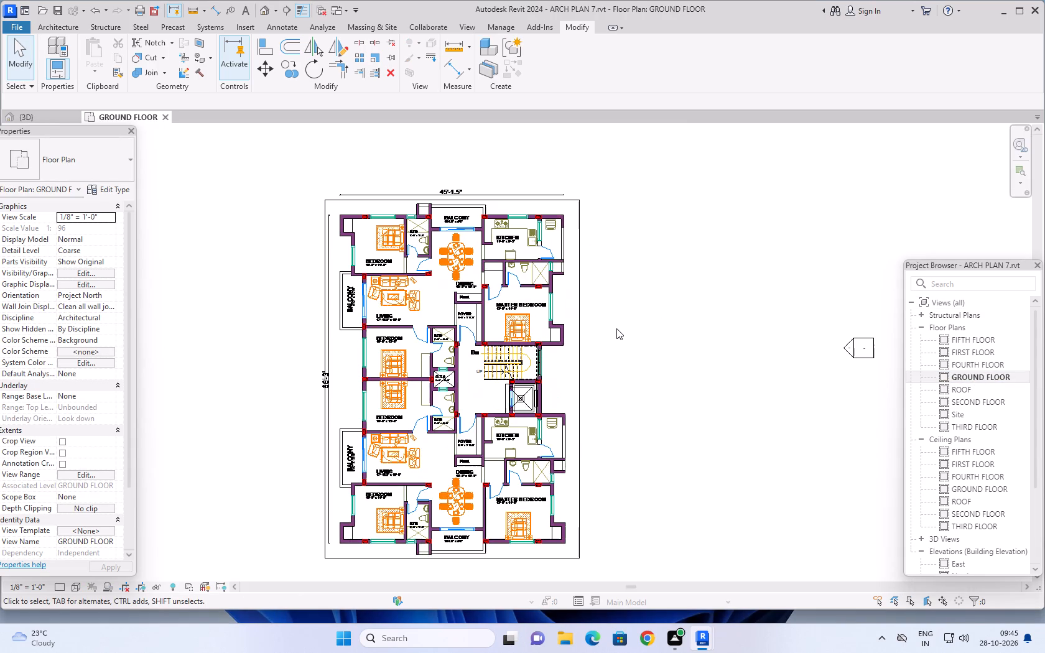
pyautogui.moveTo(616, 328); pyautogui.dragTo(690, 285, button='middle')
pyautogui.scroll(5, 670, 293)
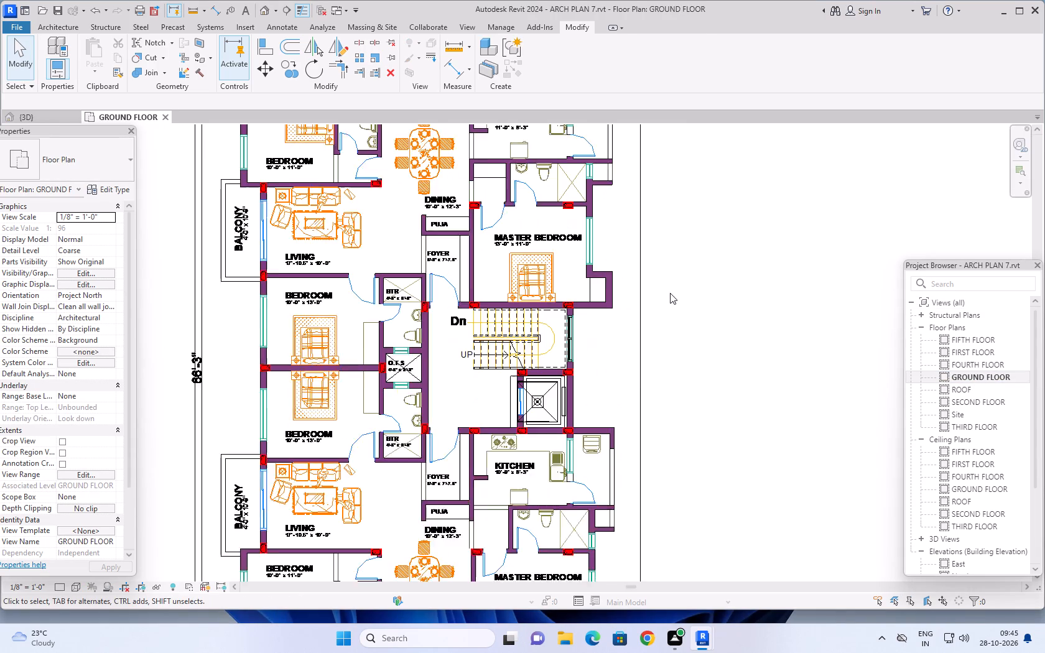
# Select the floor slab around the ground floor layout, check it in the 3D view, and return to the plan and deselect it.
pyautogui.click(638, 307)
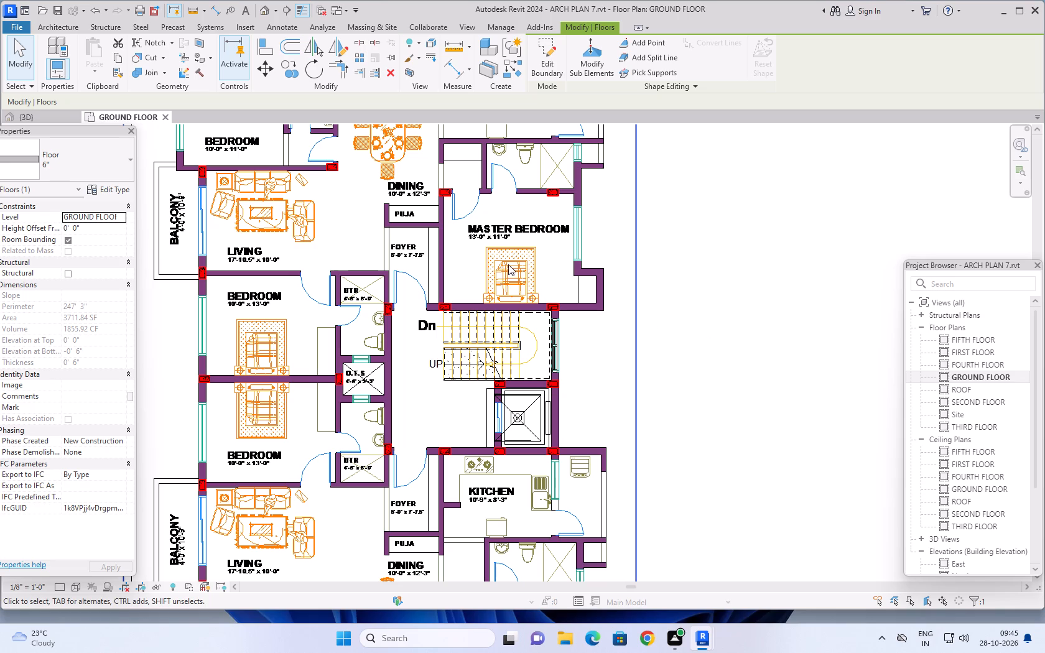
pyautogui.click(33, 119)
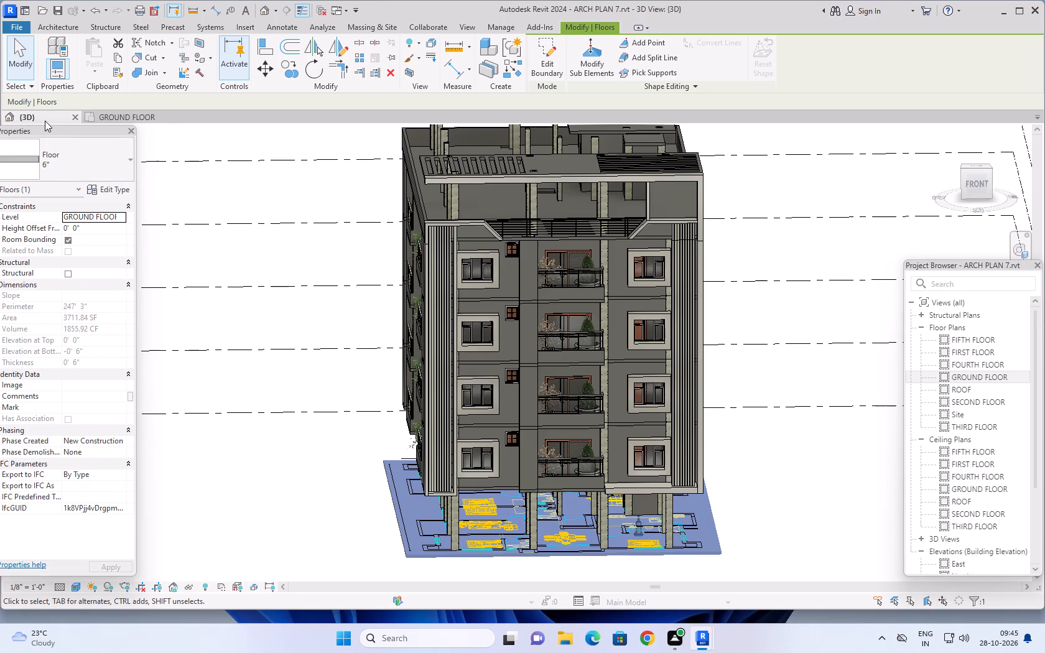
pyautogui.click(122, 113)
pyautogui.scroll(-2, 626, 323)
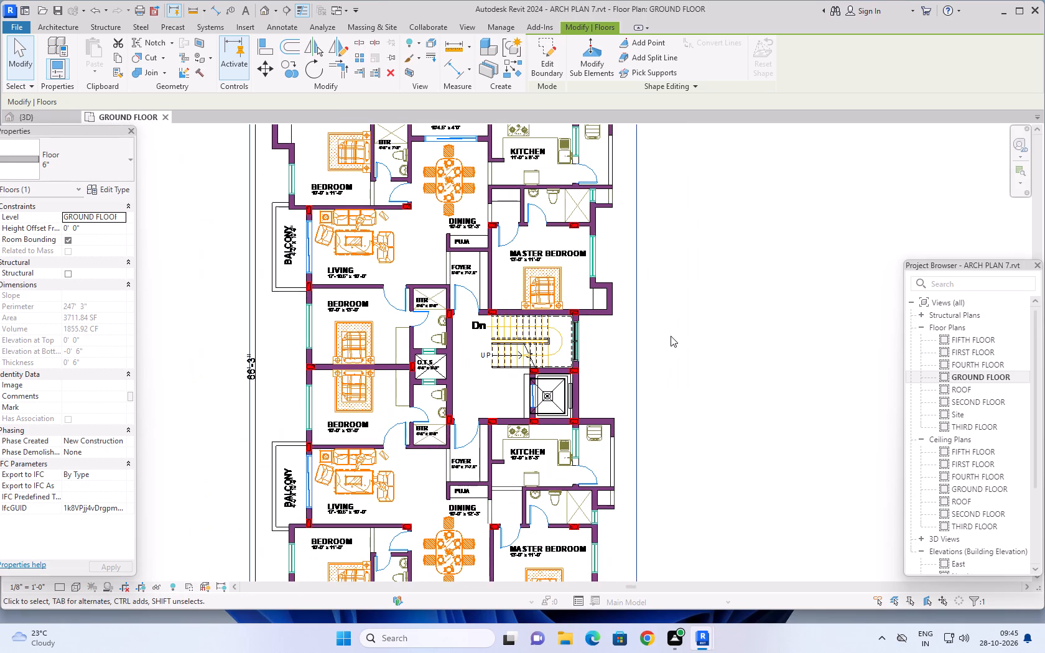
pyautogui.scroll(-5, 674, 335)
pyautogui.moveTo(694, 290); pyautogui.dragTo(654, 333, button='middle')
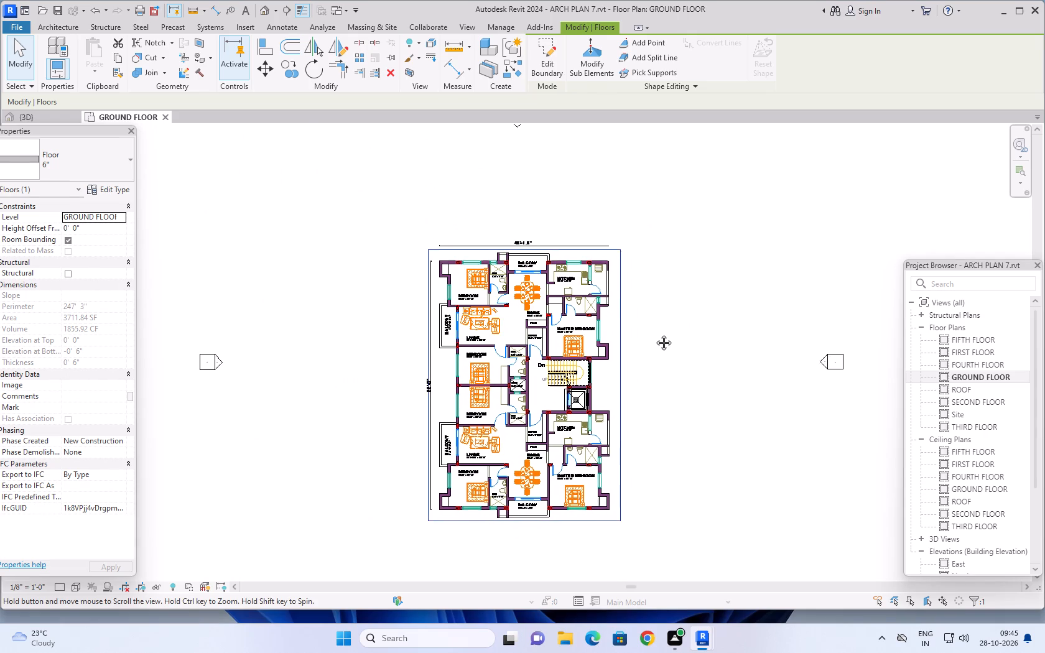
pyautogui.moveTo(654, 333); pyautogui.dragTo(653, 335, button='middle')
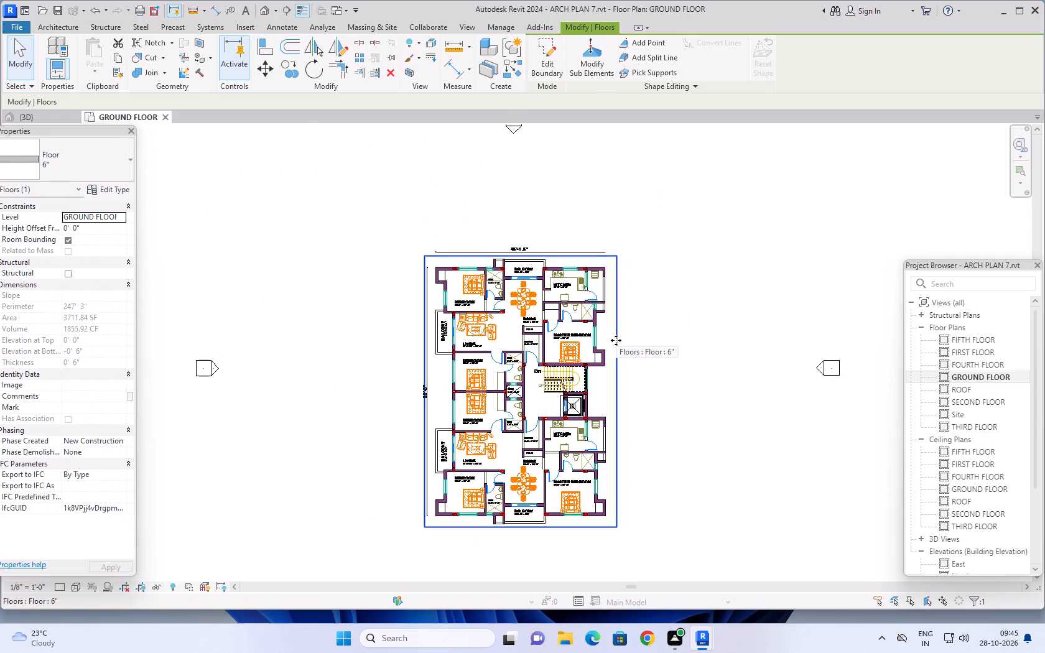
pyautogui.press('Escape')
pyautogui.press('Escape')
# Select the ground floor slab again, inspect its outline around the apartment layout, and clear the selection.
pyautogui.click(616, 340)
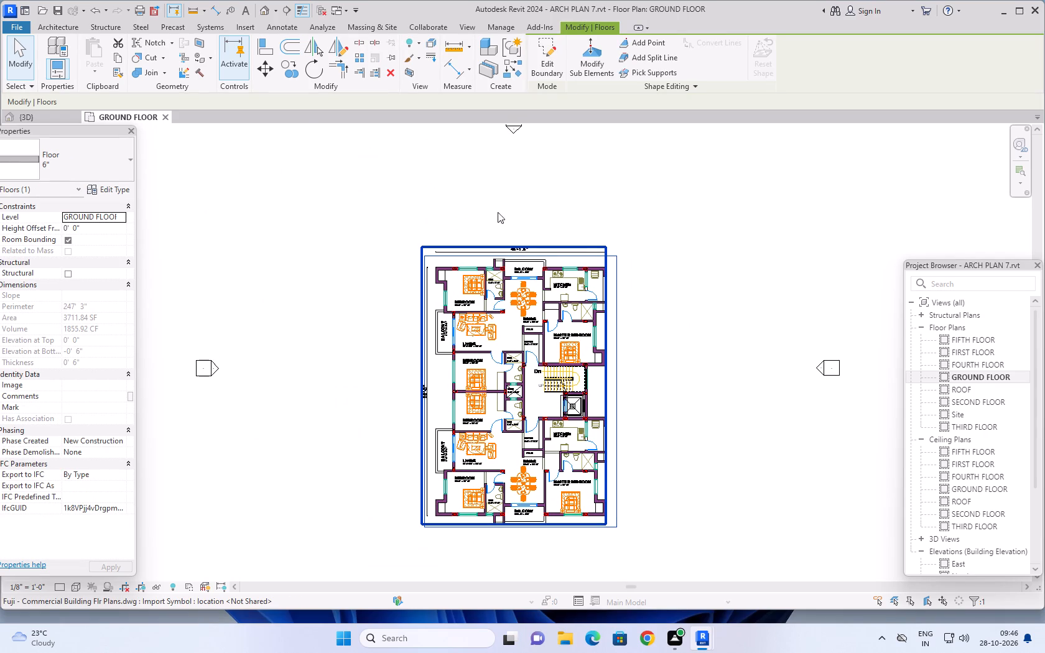
pyautogui.scroll(-1, 587, 233)
pyautogui.moveTo(586, 233); pyautogui.dragTo(553, 189, button='middle')
pyautogui.scroll(3, 564, 263)
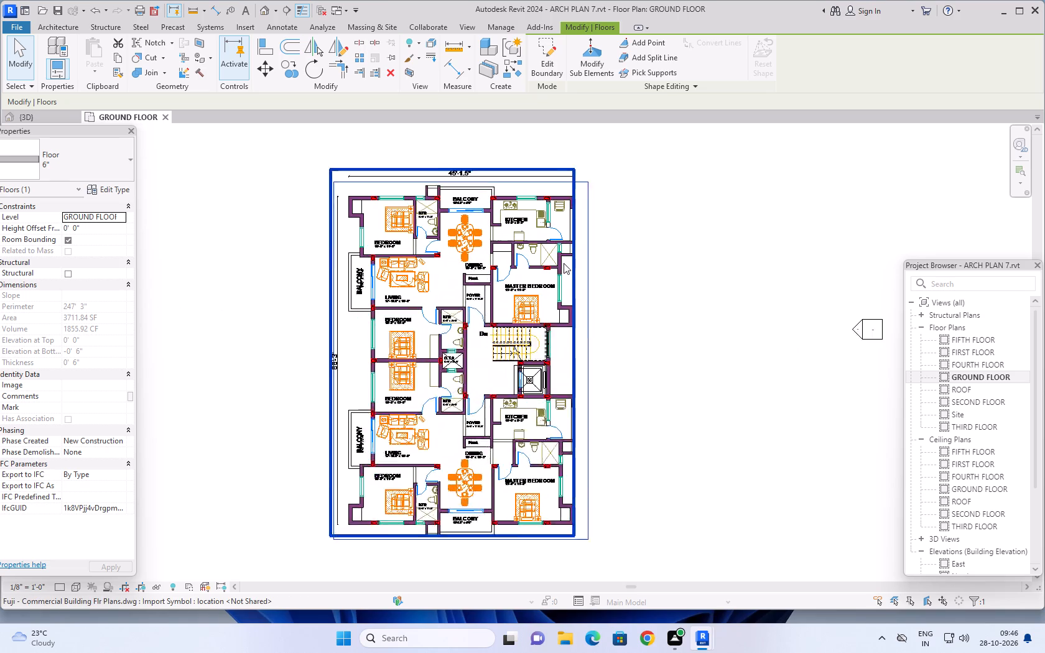
pyautogui.scroll(1, 564, 263)
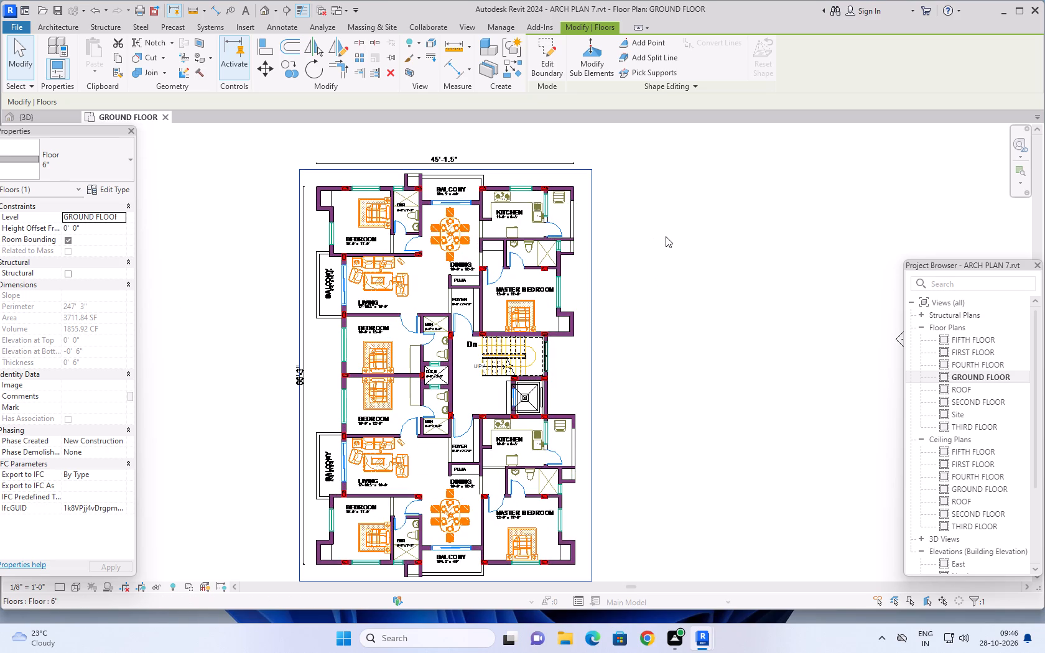
pyautogui.press('Escape')
pyautogui.press('Escape')
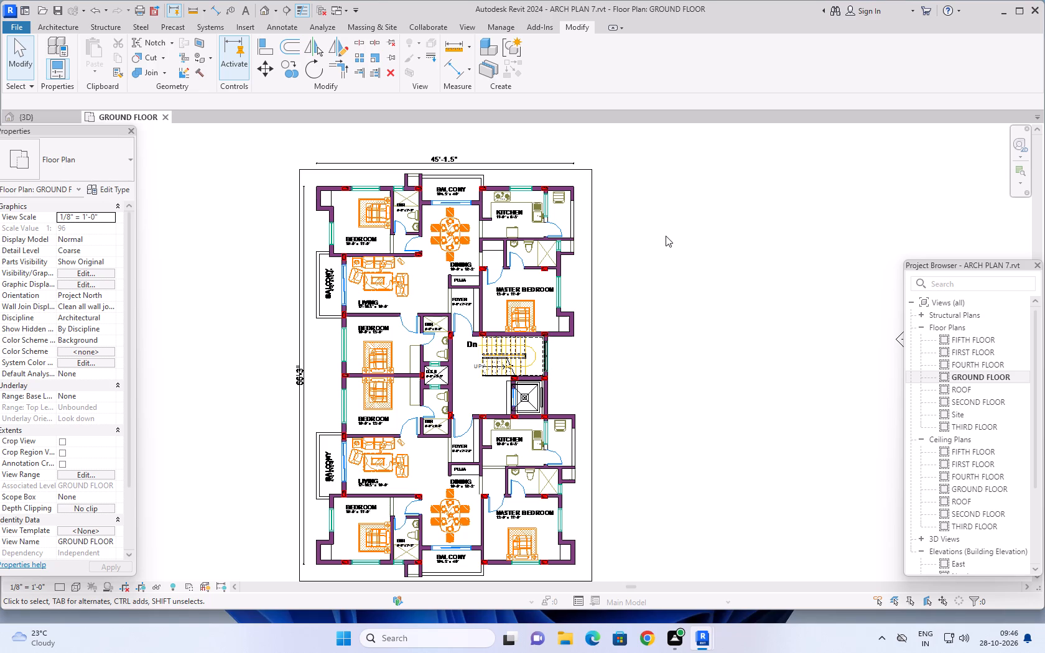
# Set up a 6" Basic Wall with base offset 0, an unconnected top constraint and an unconnected height of 6'.
pyautogui.scroll(-1, 662, 235)
pyautogui.moveTo(662, 252); pyautogui.dragTo(639, 238, button='middle')
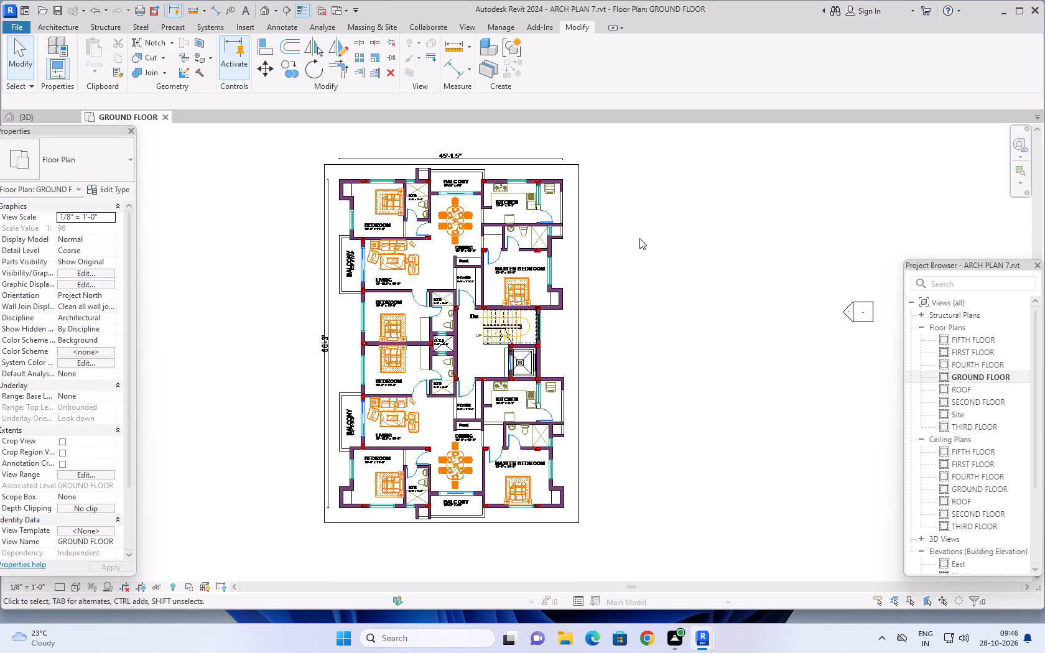
pyautogui.click(67, 29)
pyautogui.click(58, 47)
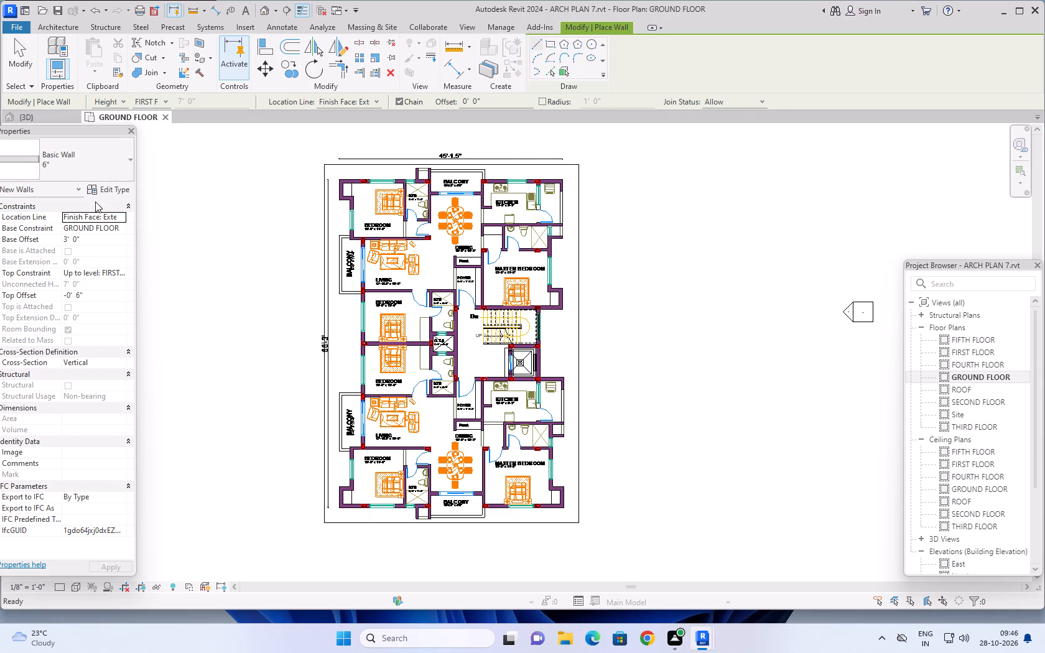
pyautogui.click(102, 241)
pyautogui.press('0')
pyautogui.press('Return')
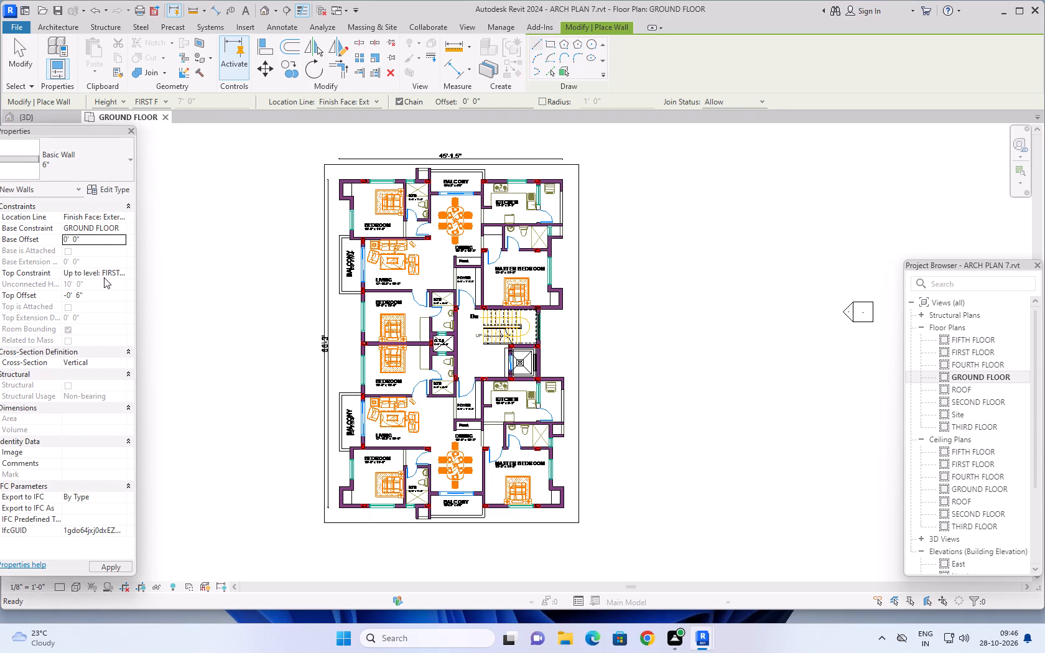
pyautogui.click(122, 274)
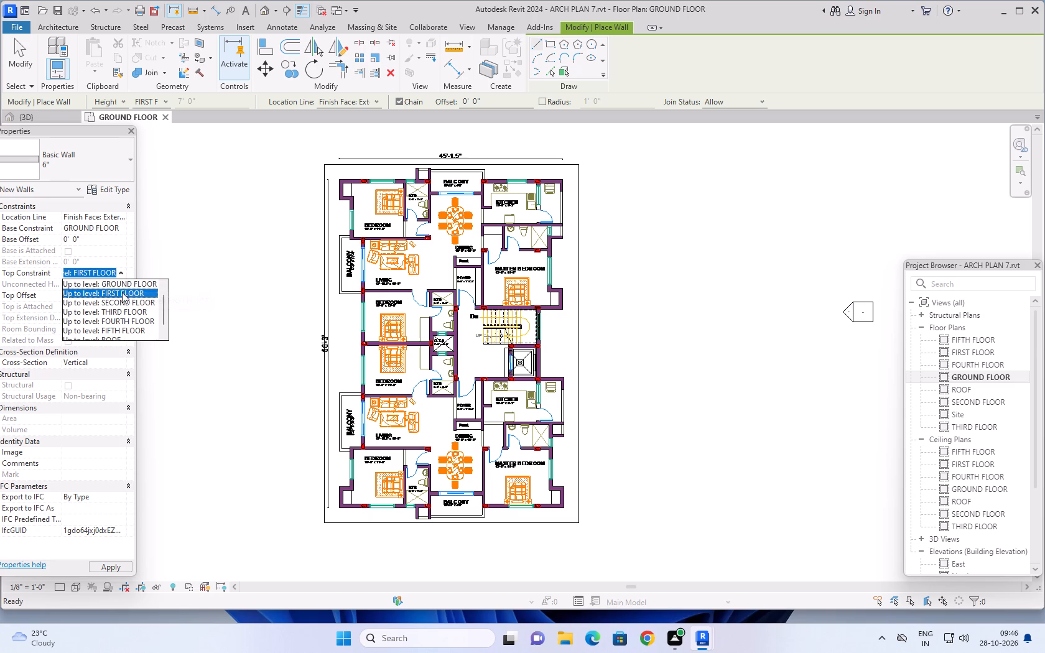
pyautogui.scroll(5, 122, 294)
pyautogui.click(121, 283)
pyautogui.click(105, 287)
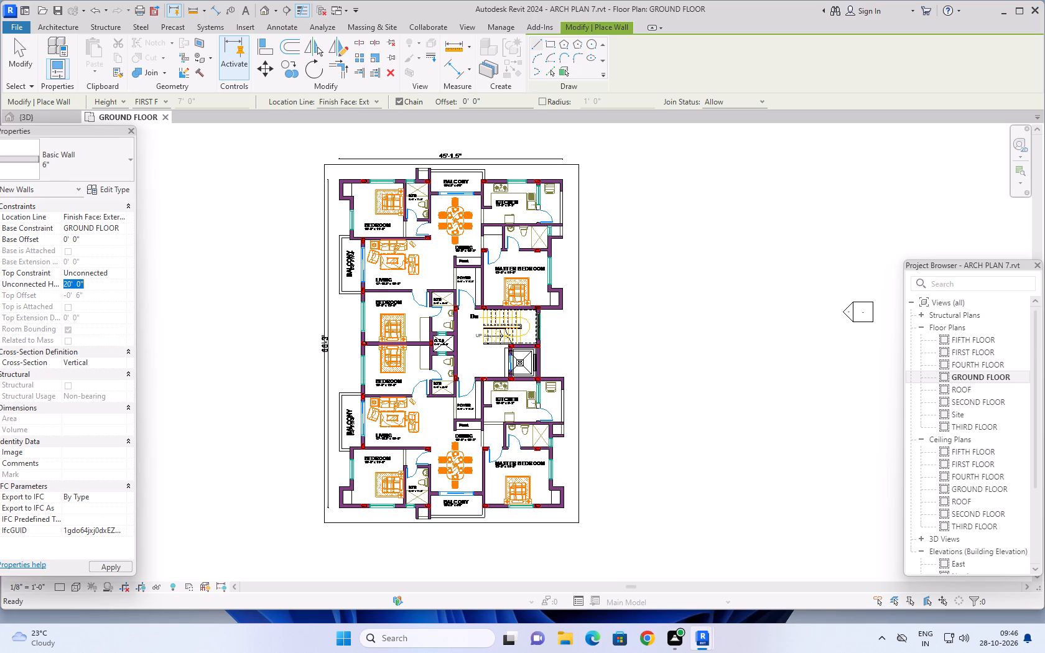
pyautogui.write("6'")
pyautogui.press('Return')
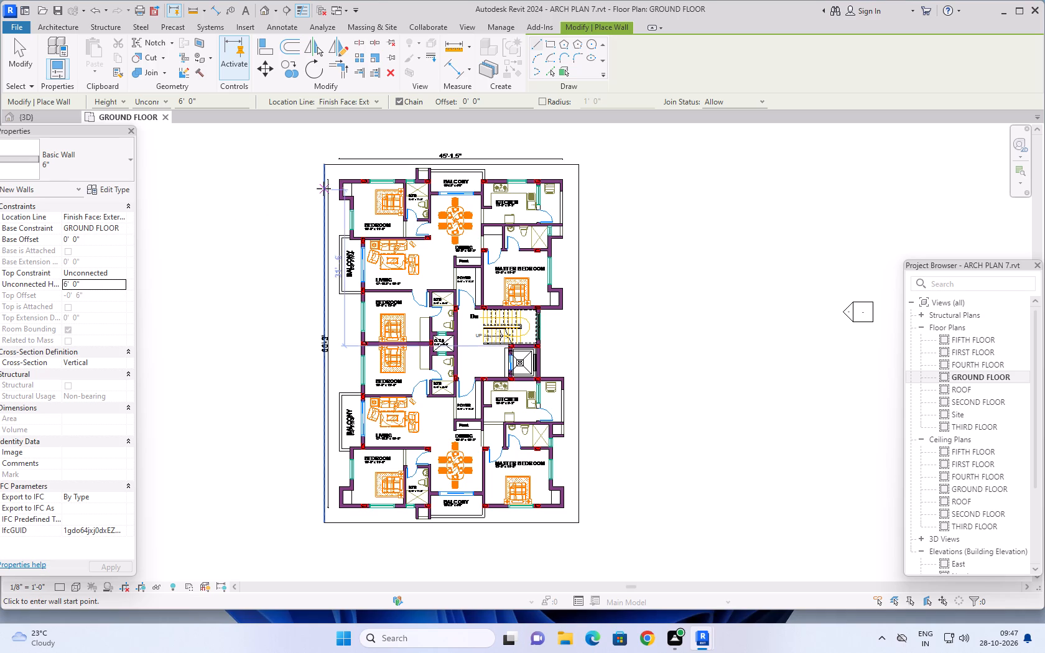
# Draw the wall along the full west edge of the ground floor slab, flipped to the slab's inner side, and end the chain.
pyautogui.scroll(5, 323, 188)
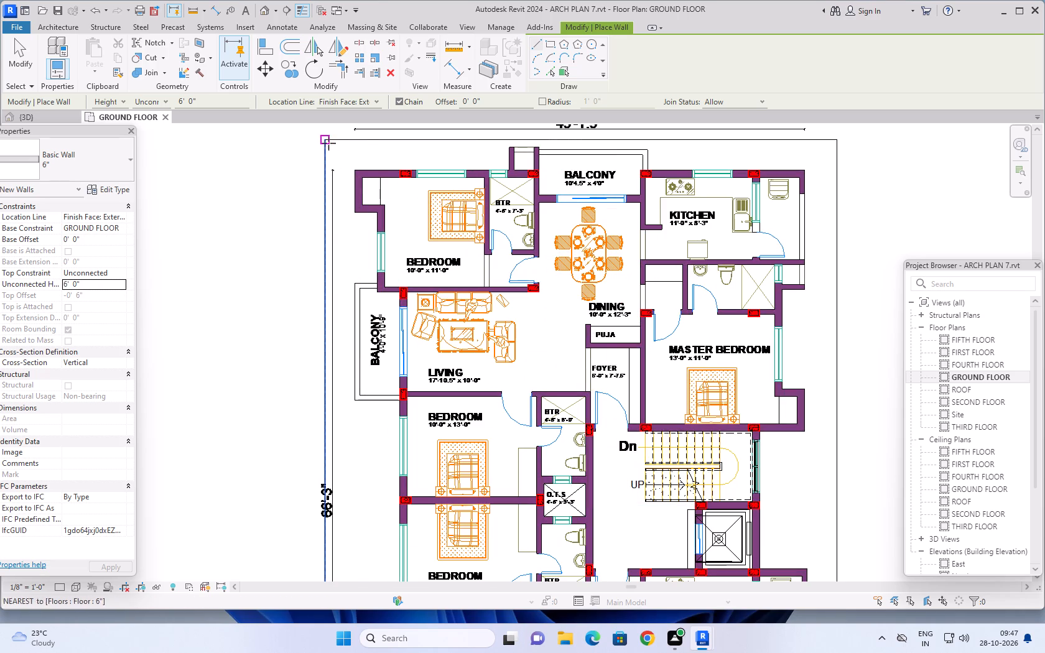
pyautogui.click(327, 141)
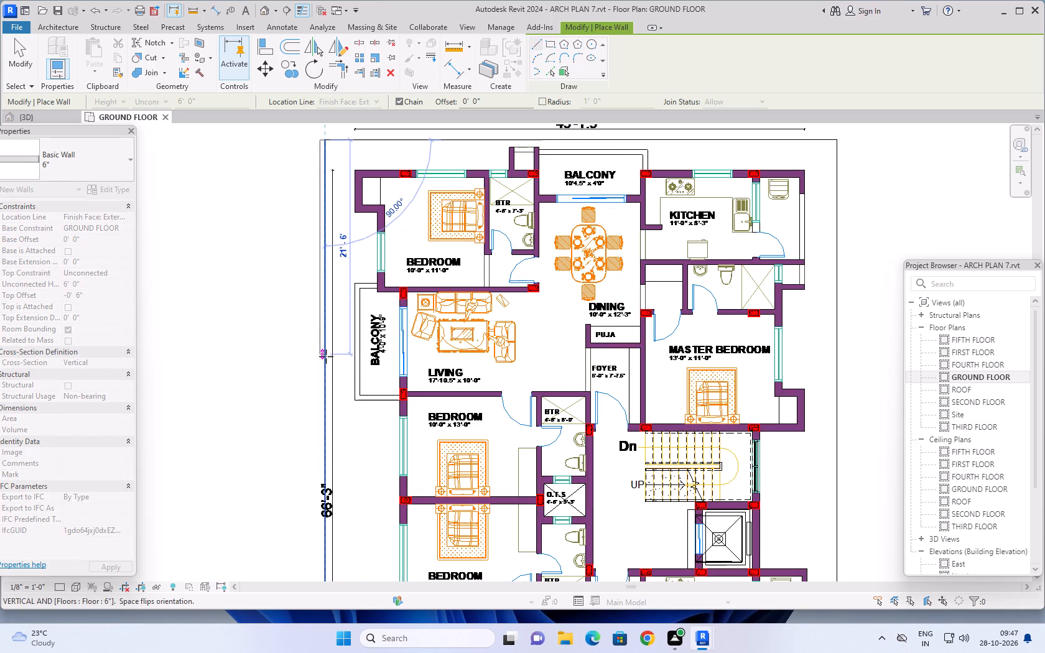
pyautogui.press('space')
pyautogui.scroll(-6, 326, 356)
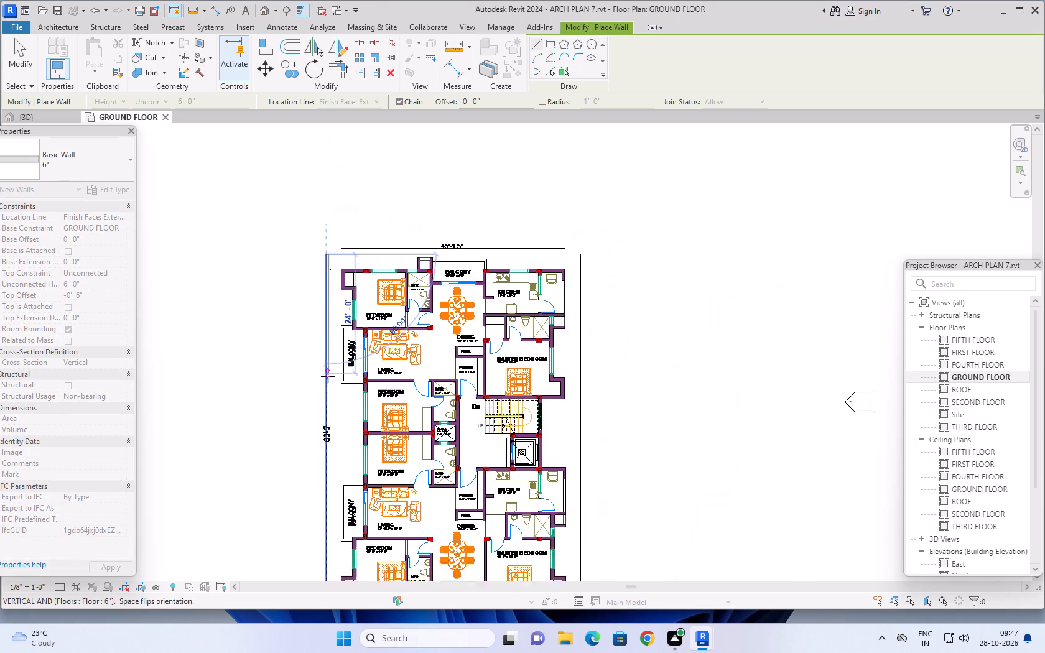
pyautogui.moveTo(328, 376); pyautogui.dragTo(328, 235, button='middle')
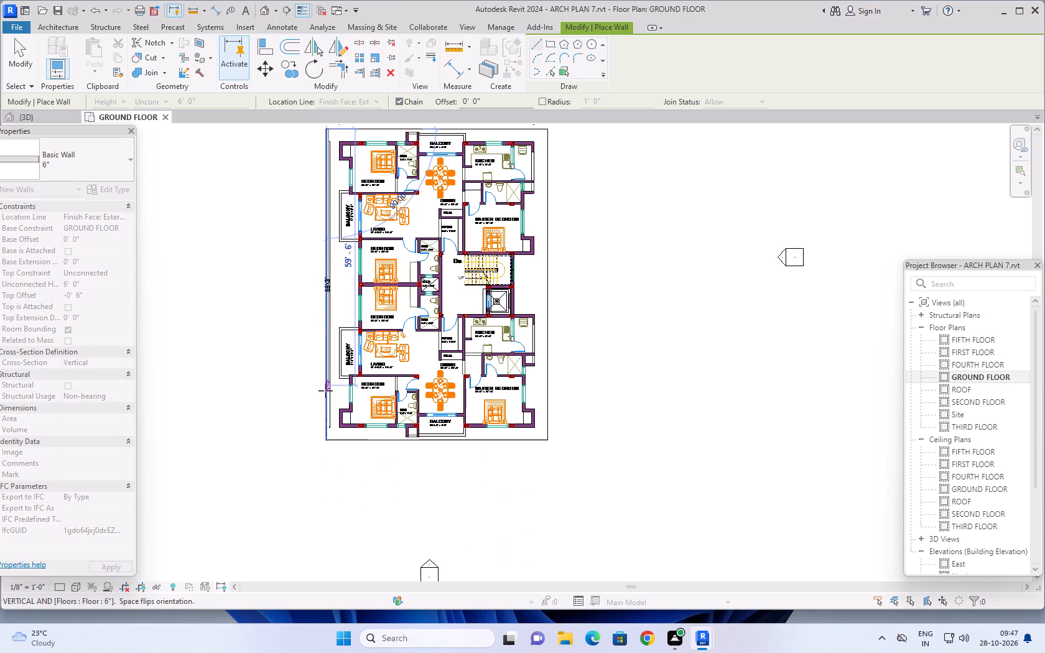
pyautogui.scroll(4, 330, 437)
pyautogui.scroll(-1, 330, 437)
pyautogui.scroll(7, 330, 437)
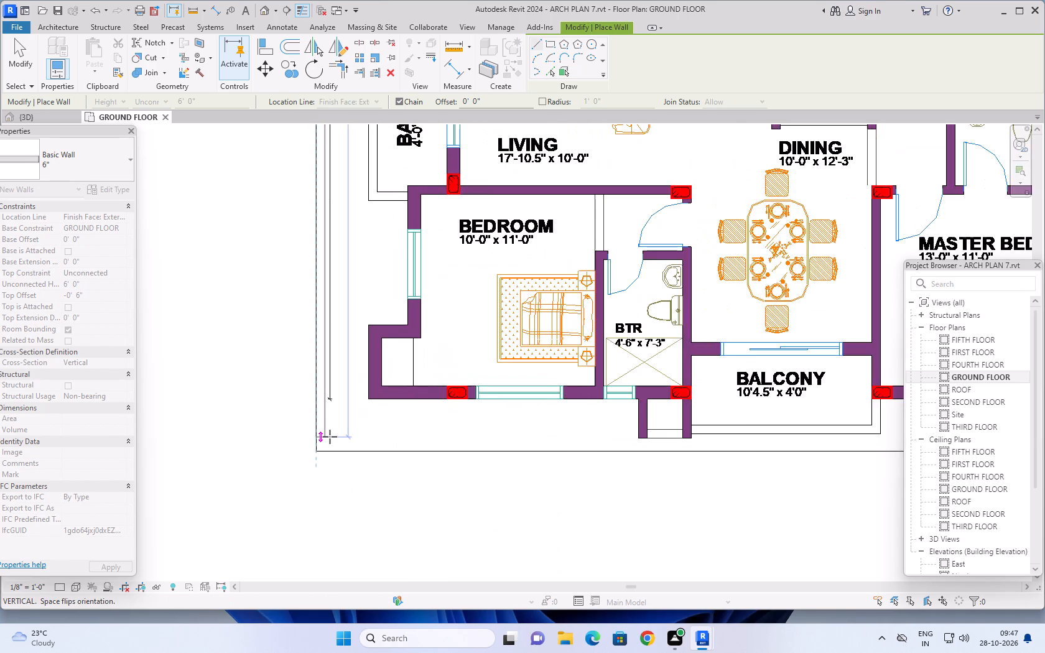
pyautogui.scroll(3, 330, 437)
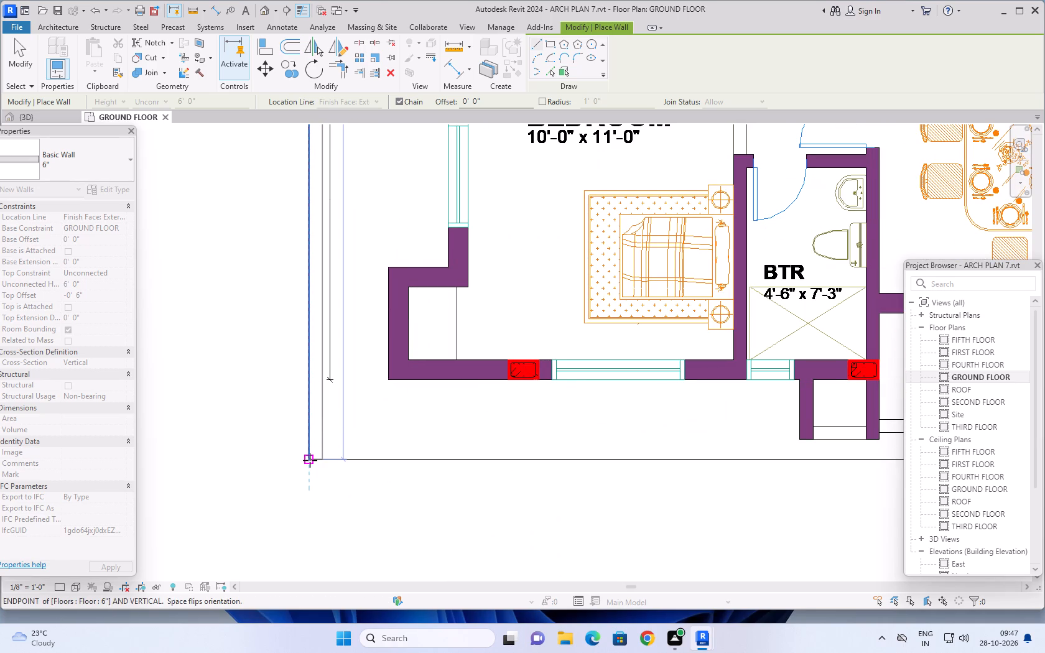
pyautogui.click(309, 460)
pyautogui.scroll(-3, 476, 478)
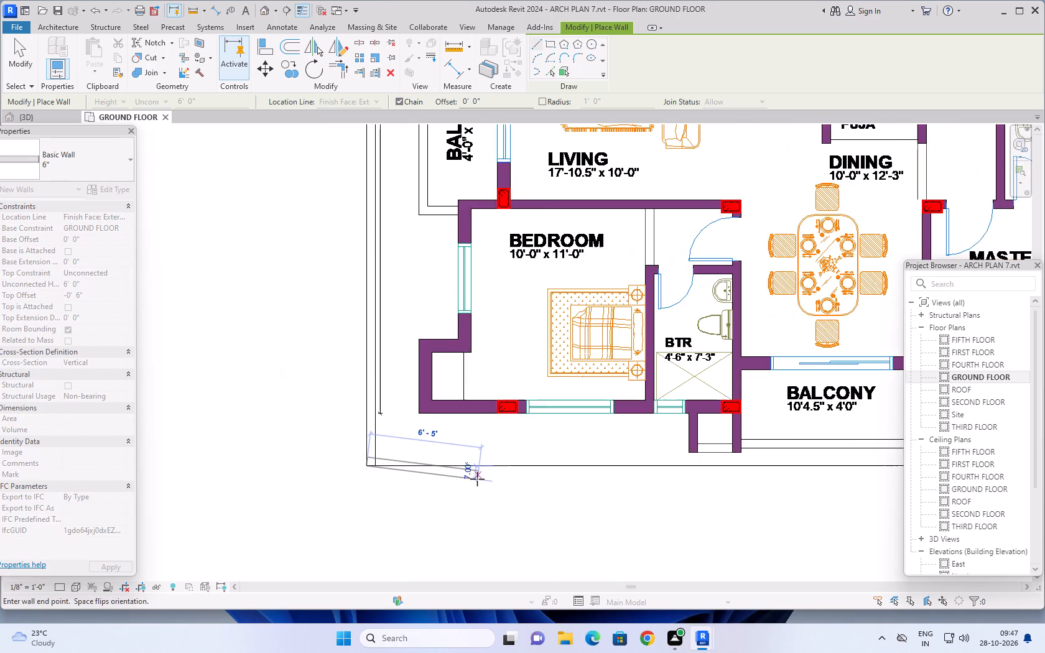
pyautogui.scroll(-6, 477, 479)
pyautogui.moveTo(486, 484); pyautogui.dragTo(407, 510, button='middle')
pyautogui.press('Escape')
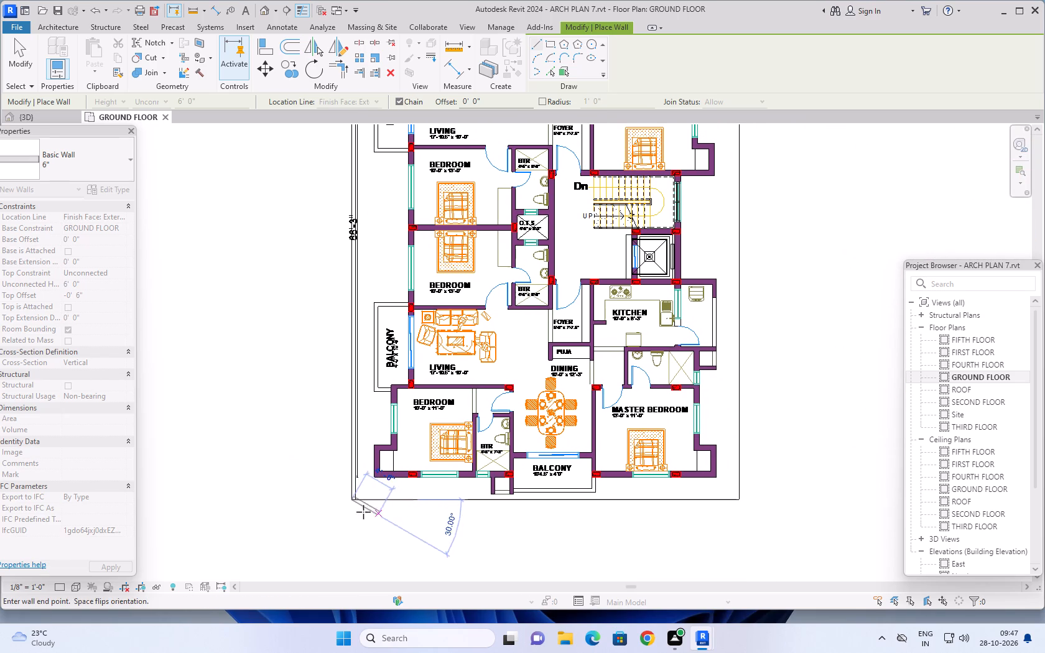
# Draw a wall about 51' 4 1/2" long along the slab's north edge, from the northwest corner to the northeast corner.
pyautogui.scroll(-5, 769, 321)
pyautogui.moveTo(795, 256); pyautogui.dragTo(769, 316, button='middle')
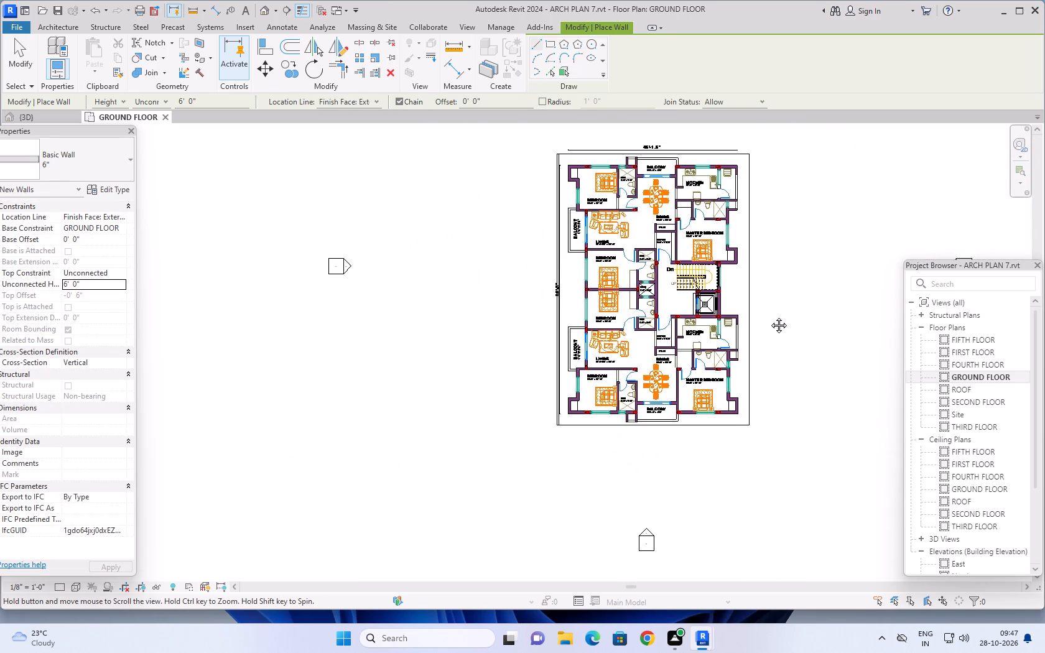
pyautogui.moveTo(769, 316); pyautogui.dragTo(659, 423, button='middle')
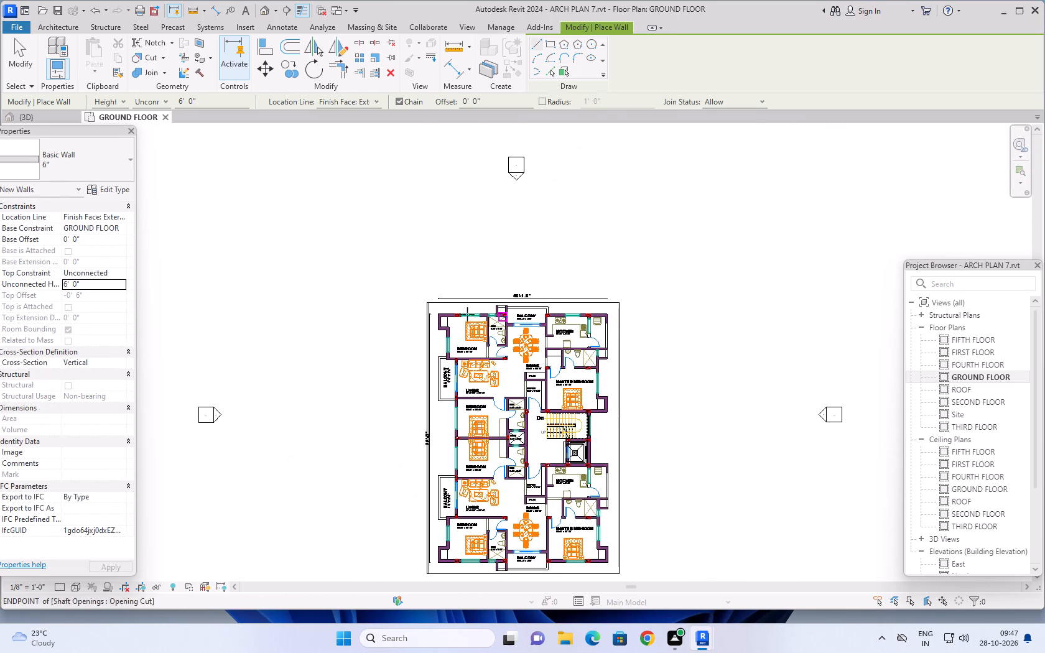
pyautogui.scroll(9, 460, 314)
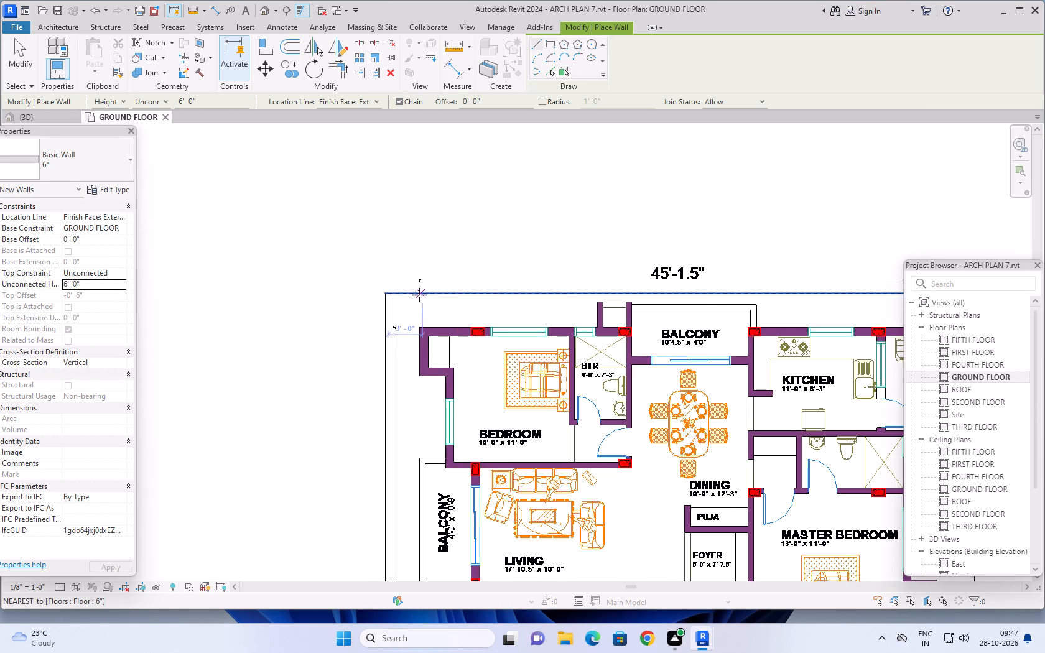
pyautogui.scroll(4, 419, 295)
pyautogui.click(352, 289)
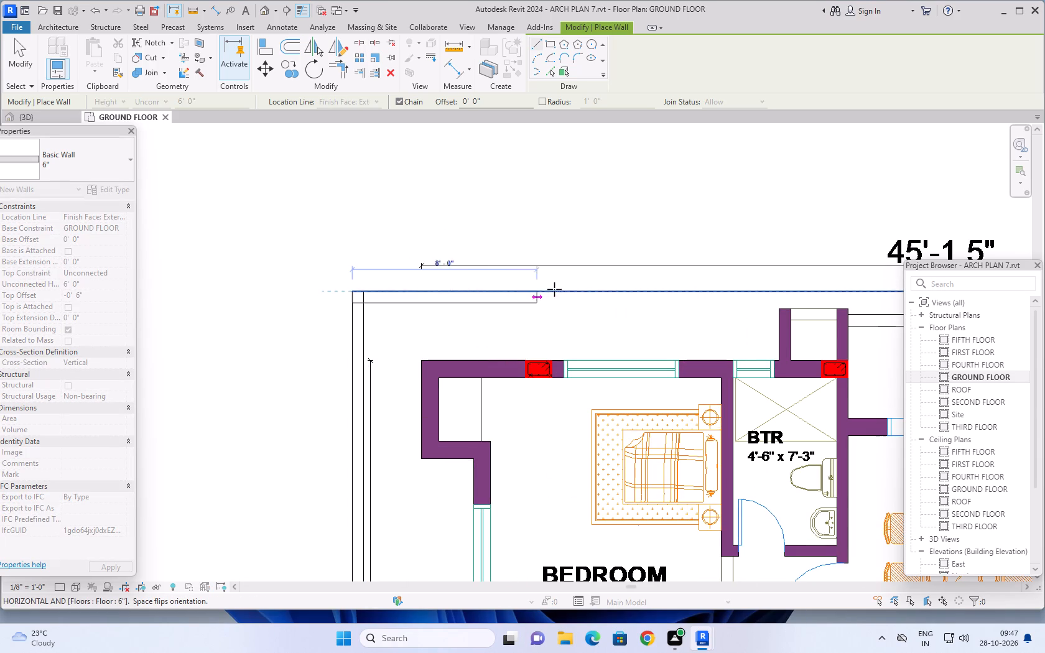
pyautogui.scroll(-7, 626, 289)
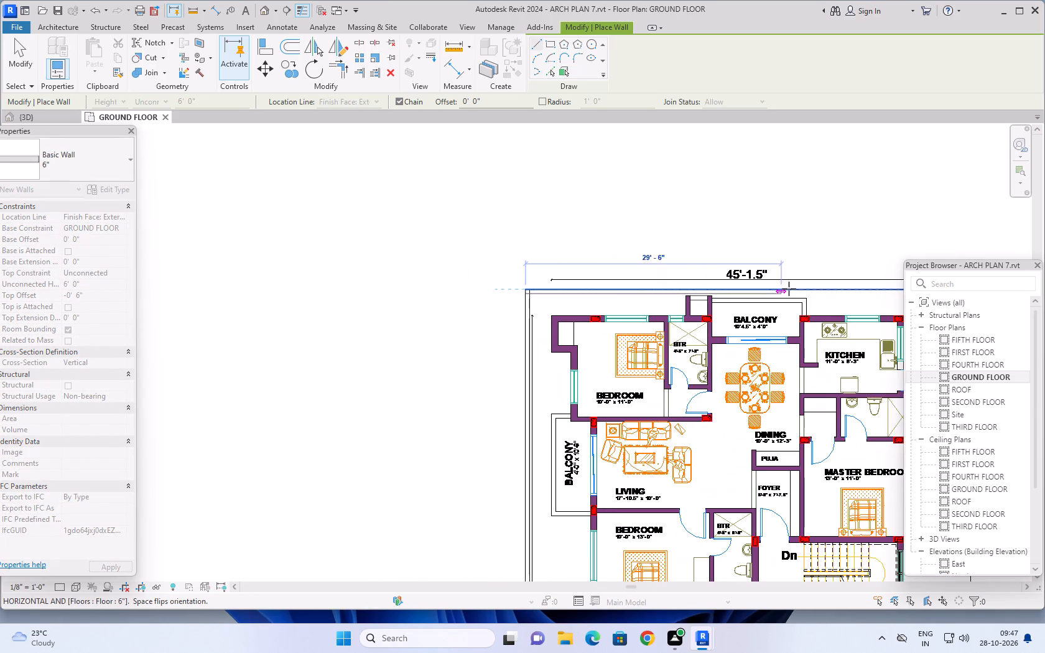
pyautogui.scroll(-4, 794, 290)
pyautogui.moveTo(819, 287); pyautogui.dragTo(544, 221, button='middle')
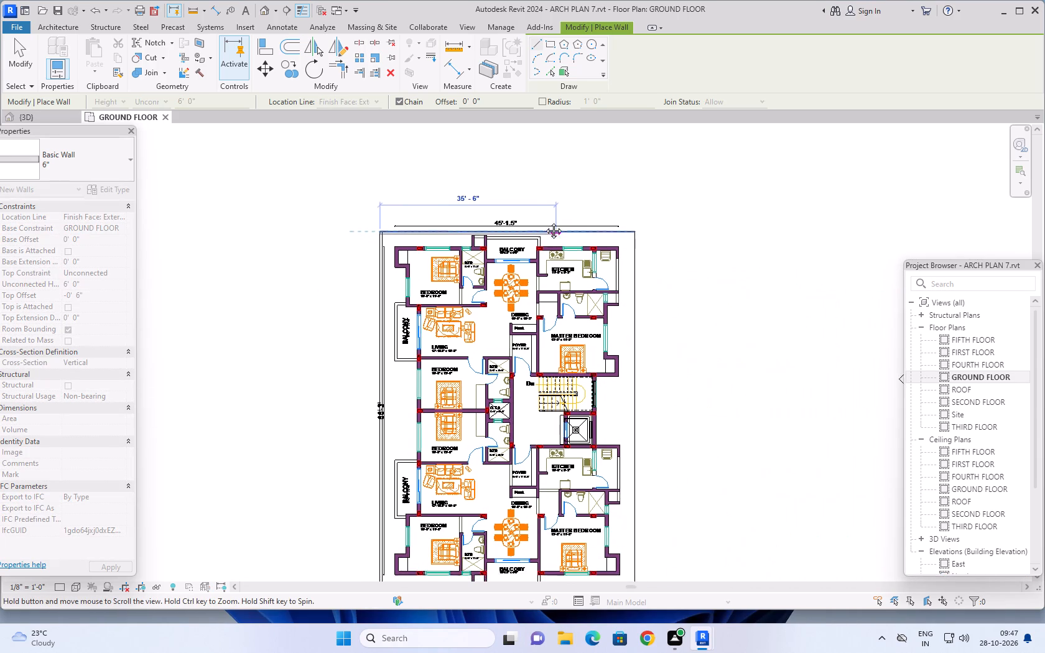
pyautogui.moveTo(544, 221); pyautogui.dragTo(528, 207, button='middle')
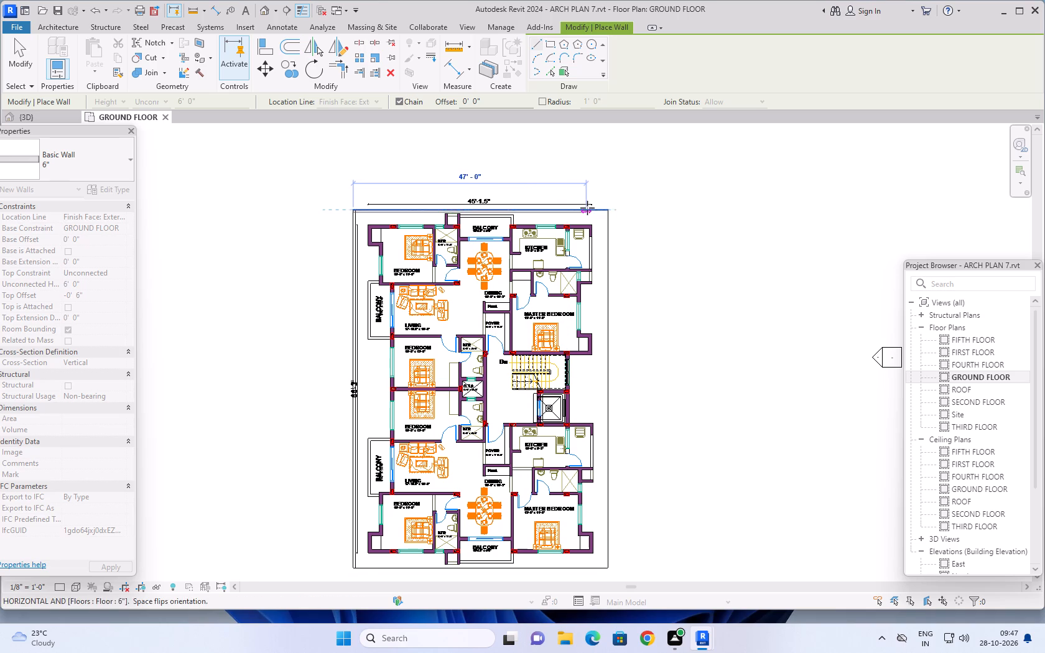
pyautogui.scroll(4, 588, 208)
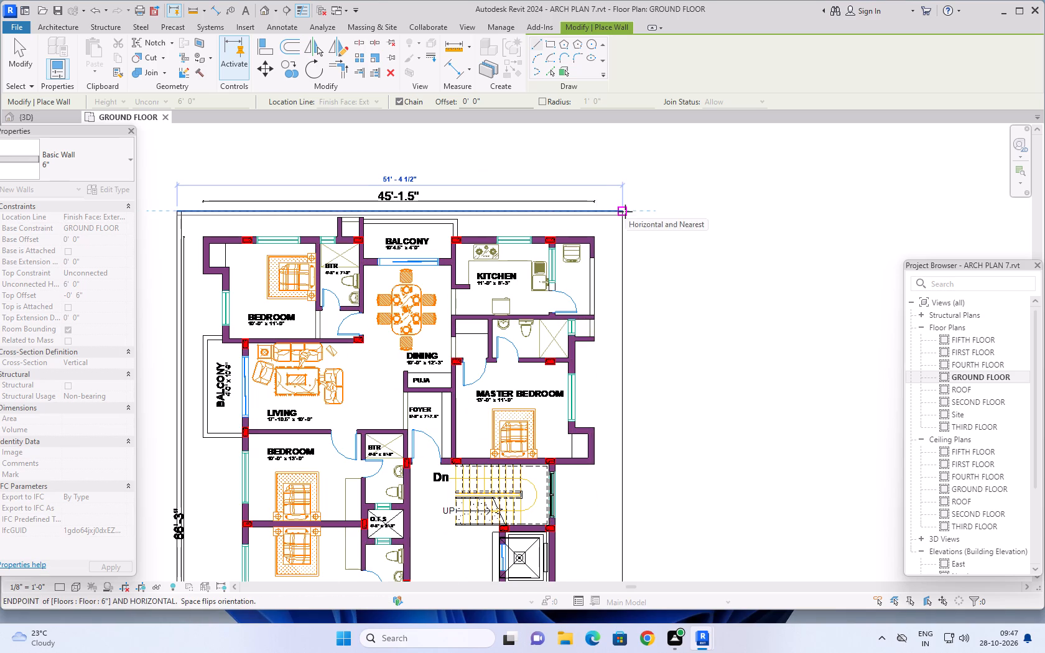
pyautogui.scroll(6, 625, 211)
pyautogui.click(620, 211)
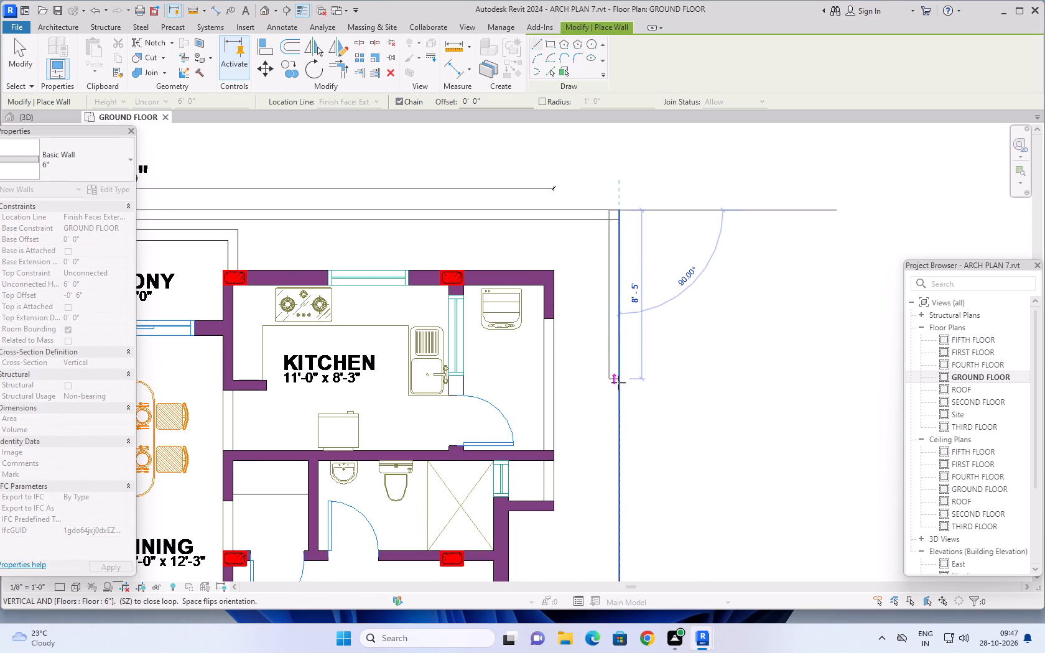
# Continue the wall down the slab's full east edge to its southeast corner.
pyautogui.scroll(-13, 618, 381)
pyautogui.moveTo(618, 393); pyautogui.dragTo(613, 357, button='middle')
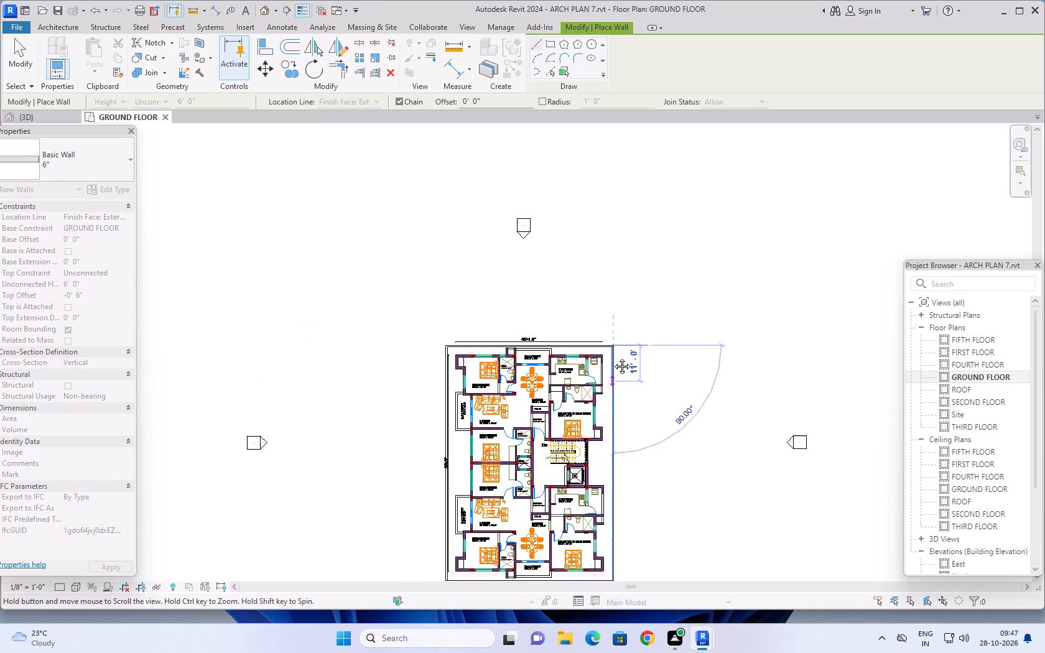
pyautogui.moveTo(613, 357); pyautogui.dragTo(613, 279, button='middle')
pyautogui.middleClick(613, 277)
pyautogui.middleClick(613, 277)
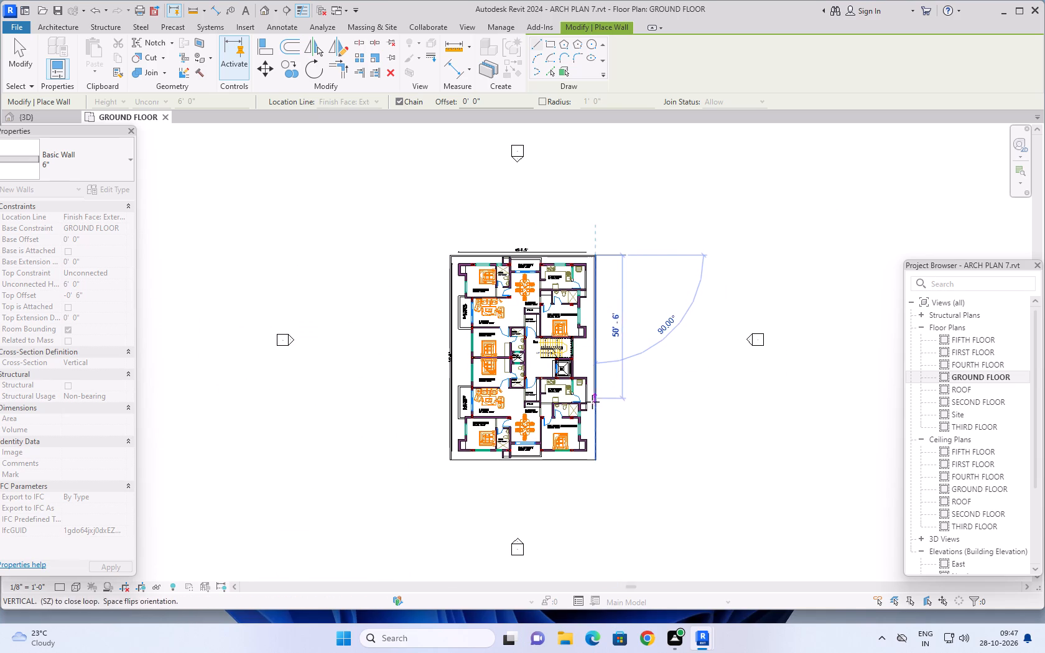
pyautogui.scroll(10, 595, 428)
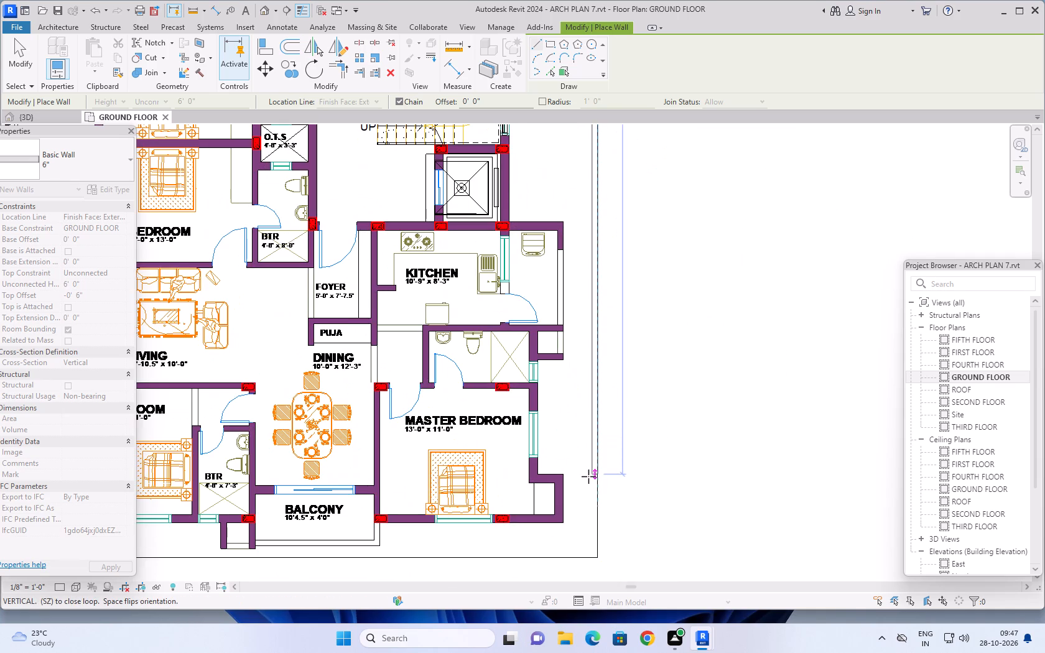
pyautogui.moveTo(588, 476); pyautogui.dragTo(598, 368, button='middle')
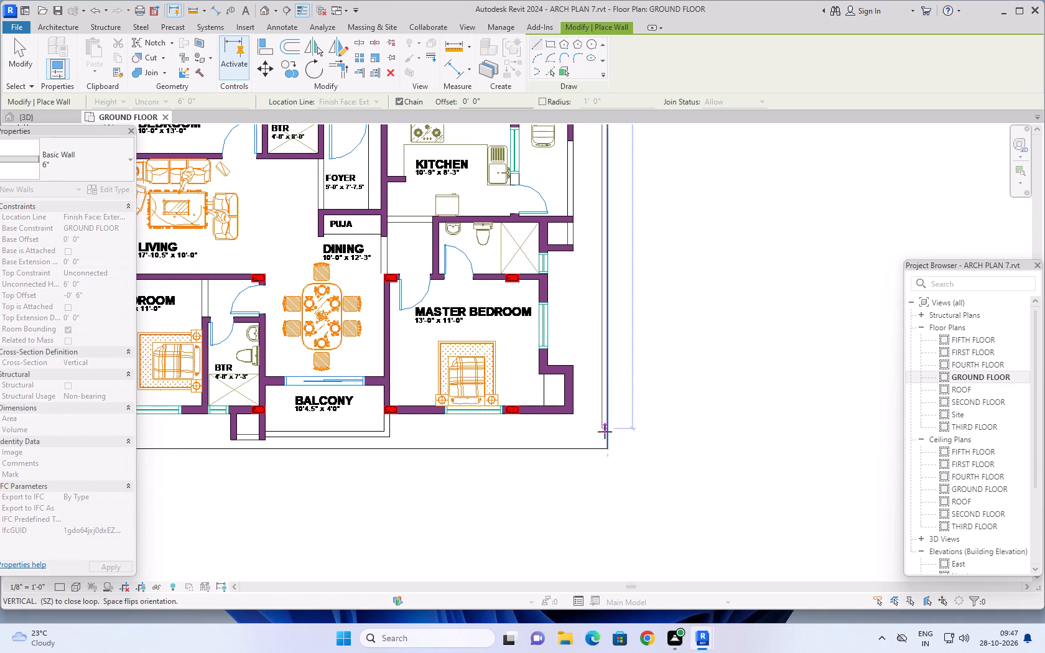
pyautogui.scroll(10, 610, 445)
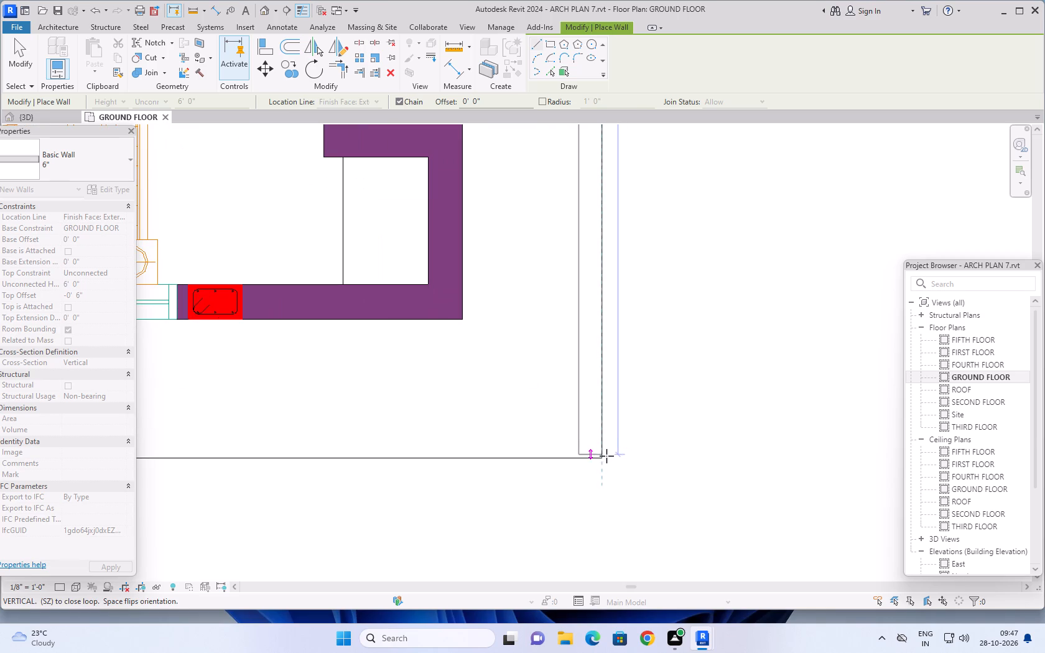
pyautogui.click(605, 459)
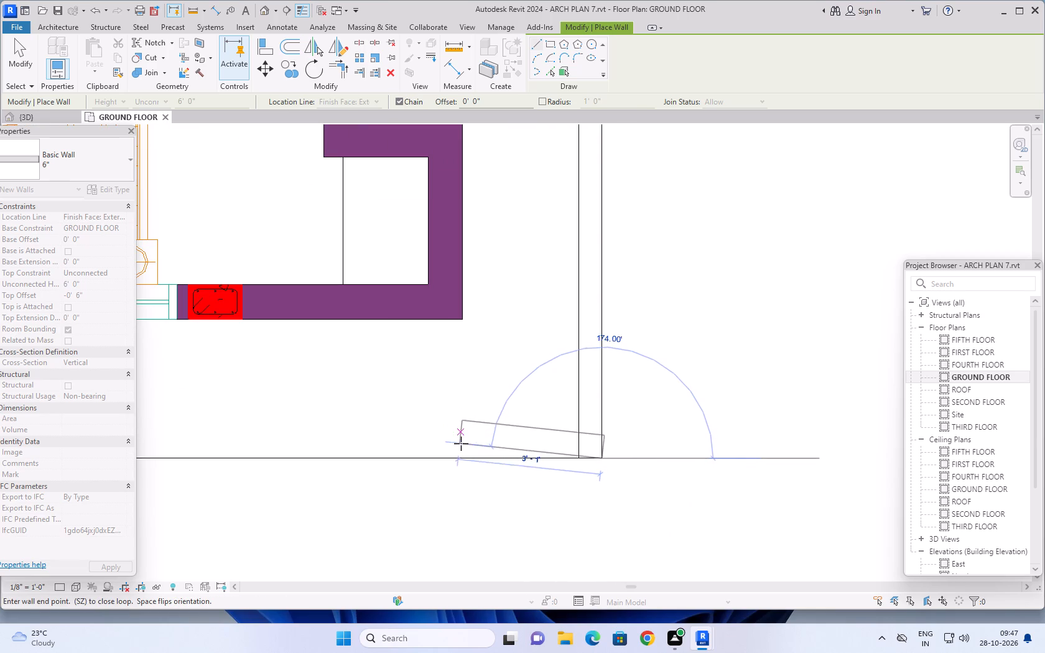
# Continue the wall chain from the southeast corner westward along the slab's south edge.
pyautogui.scroll(-6, 453, 452)
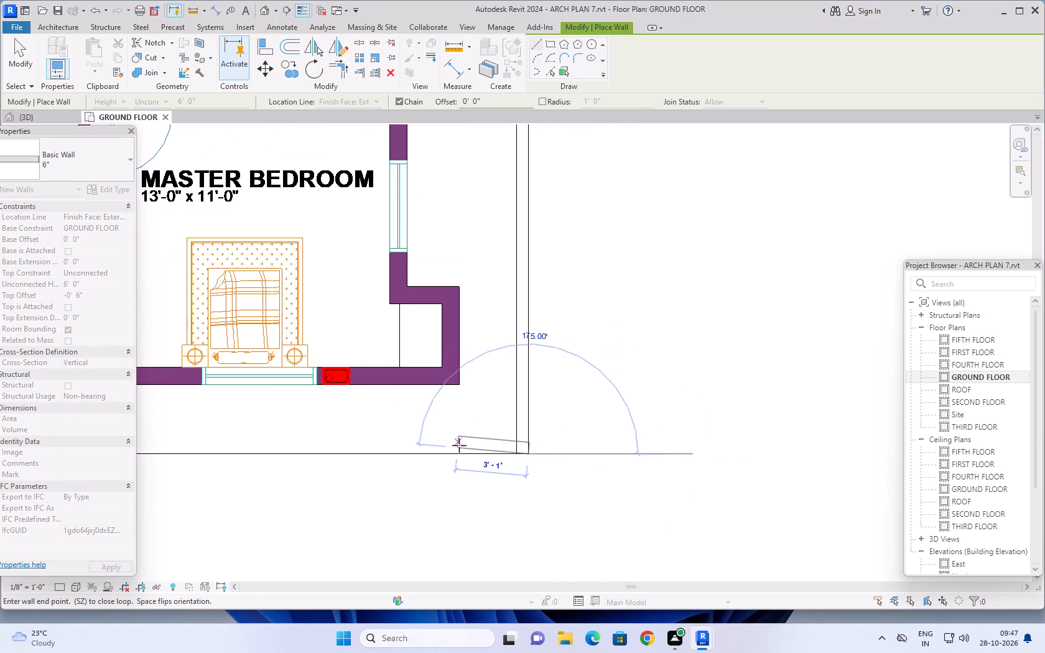
pyautogui.scroll(-3, 460, 437)
pyautogui.moveTo(460, 439); pyautogui.dragTo(649, 425, button='middle')
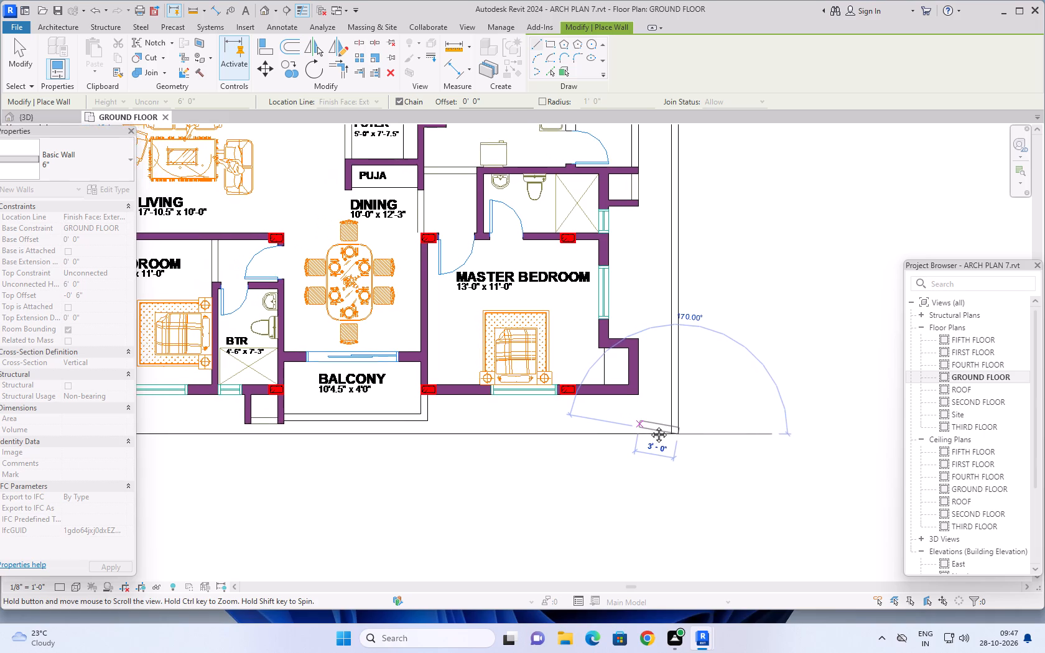
pyautogui.moveTo(649, 425); pyautogui.dragTo(654, 427, button='middle')
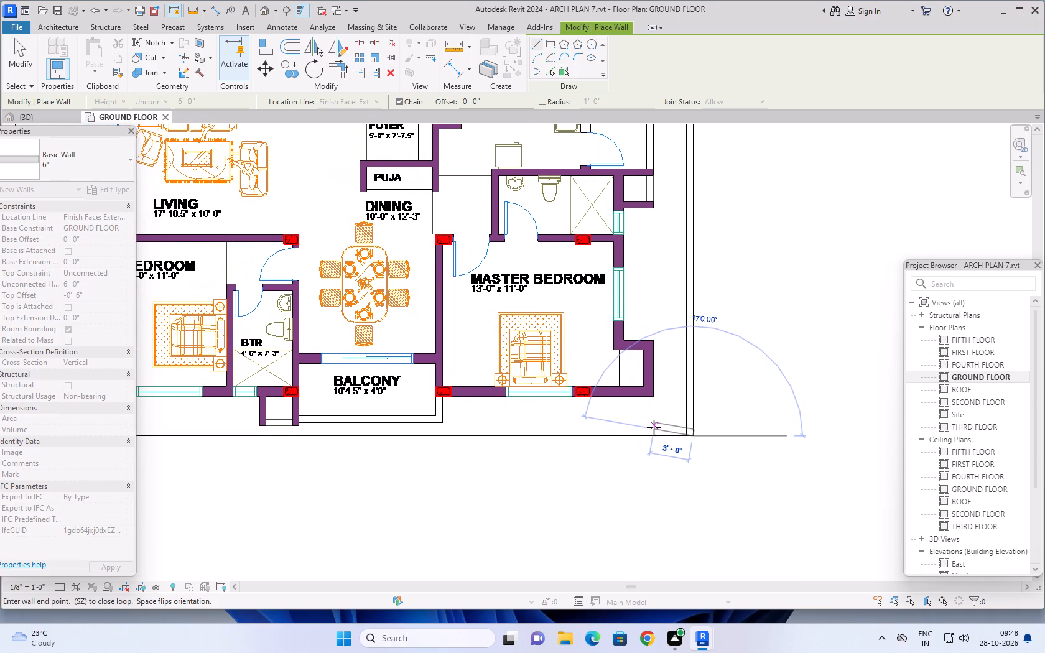
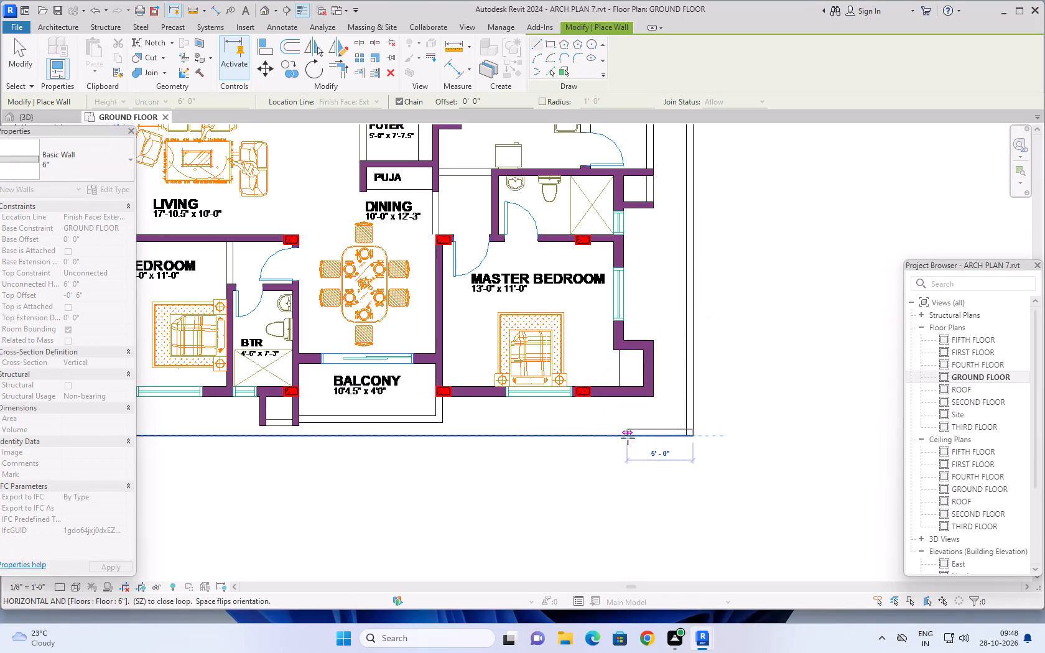
# End the slab's south-edge wall just east of the balcony's outer east edge and finish the wall chain.
pyautogui.scroll(-5, 597, 433)
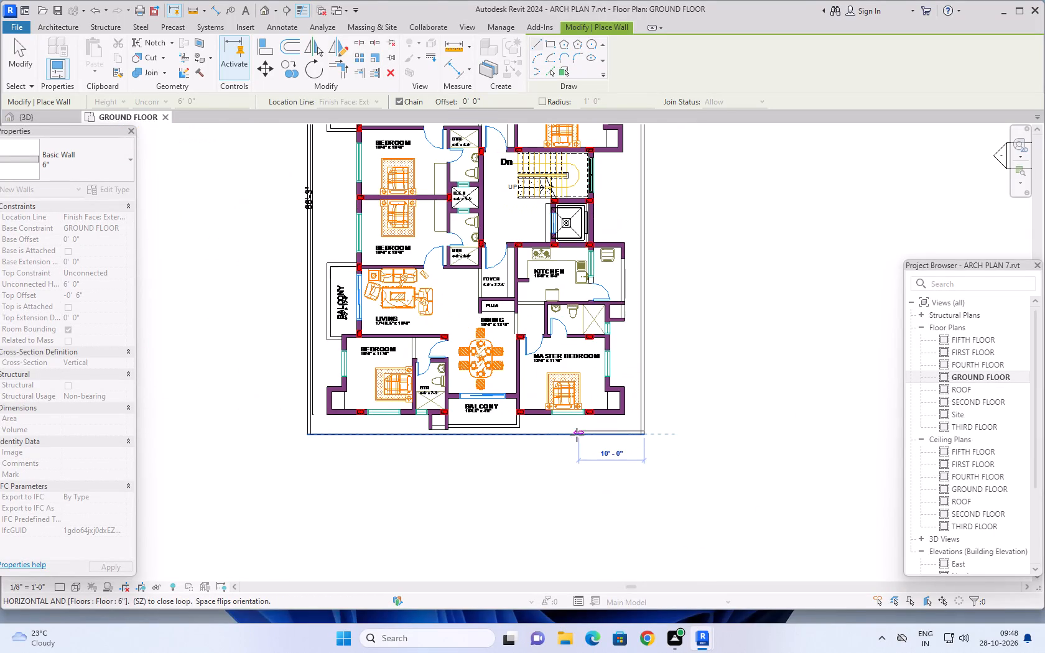
pyautogui.moveTo(571, 435); pyautogui.dragTo(622, 424, button='middle')
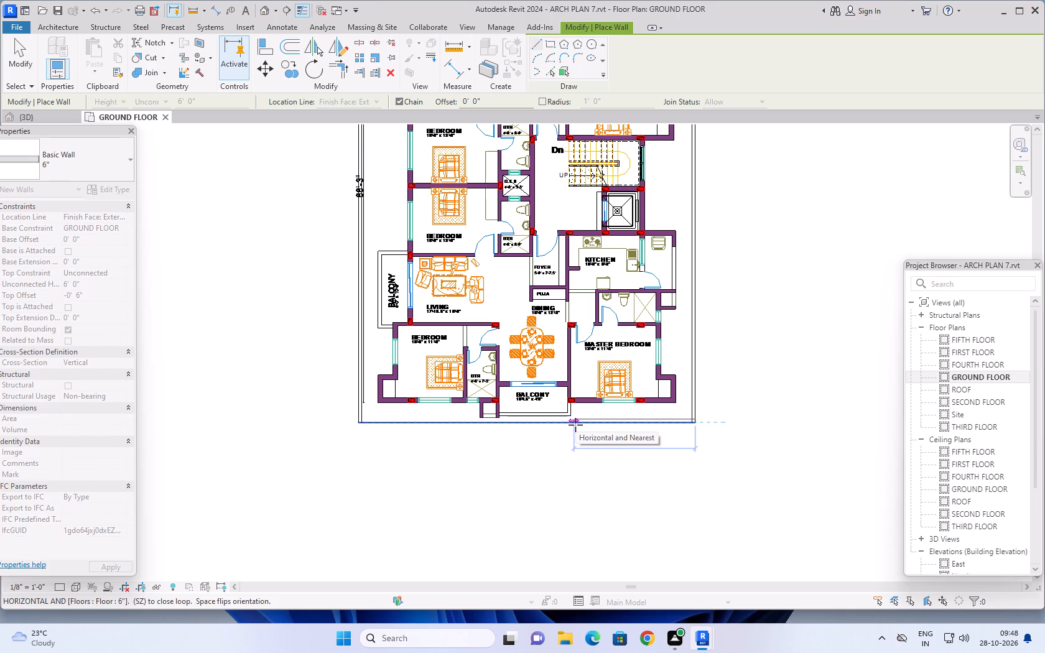
pyautogui.click(575, 425)
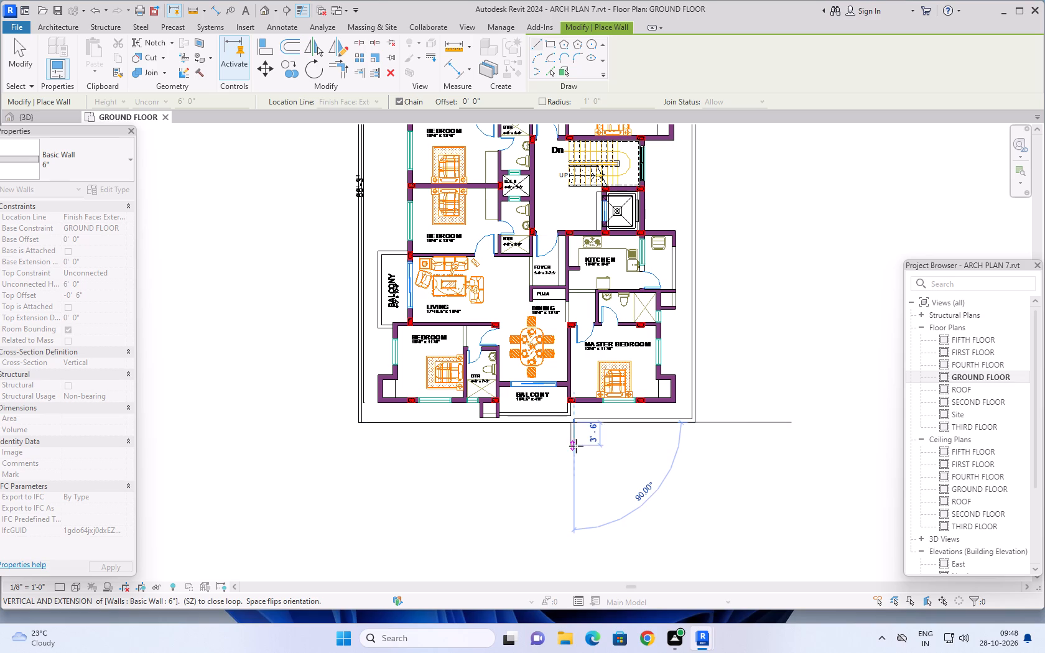
pyautogui.scroll(5, 600, 459)
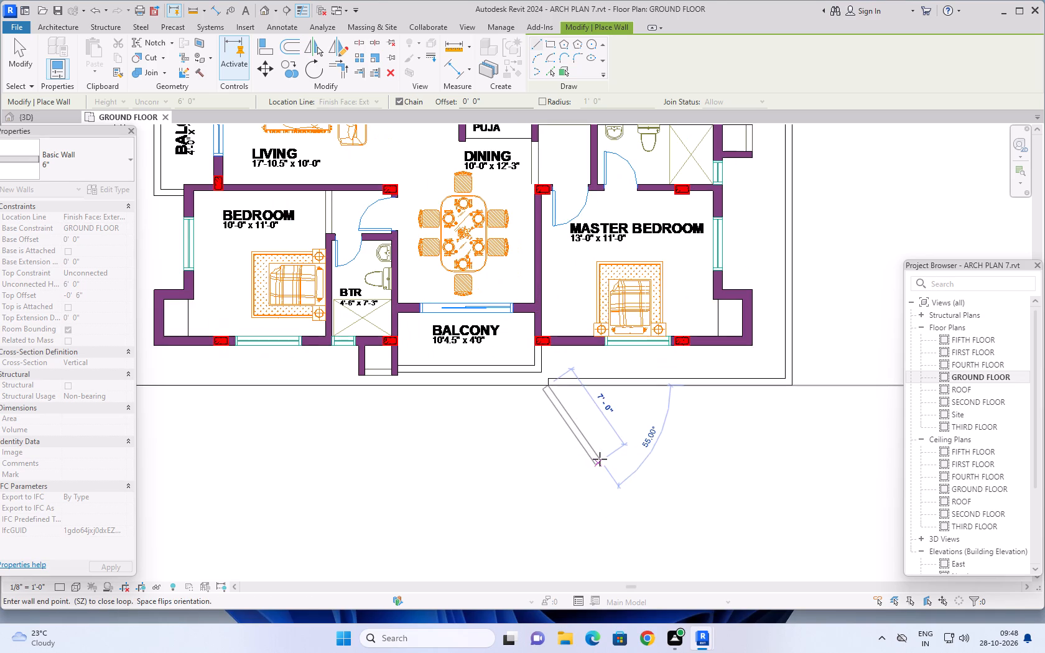
pyautogui.press('Escape')
# Align the west end of the south-edge wall with the outer east edge of the south balcony.
pyautogui.scroll(2, 448, 396)
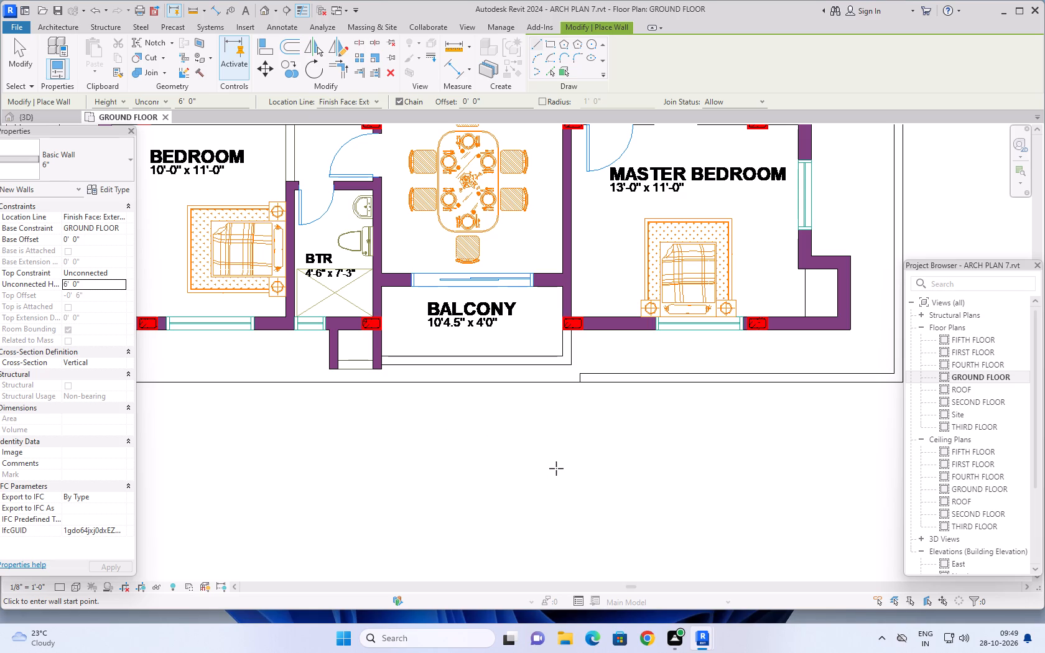
pyautogui.click(262, 40)
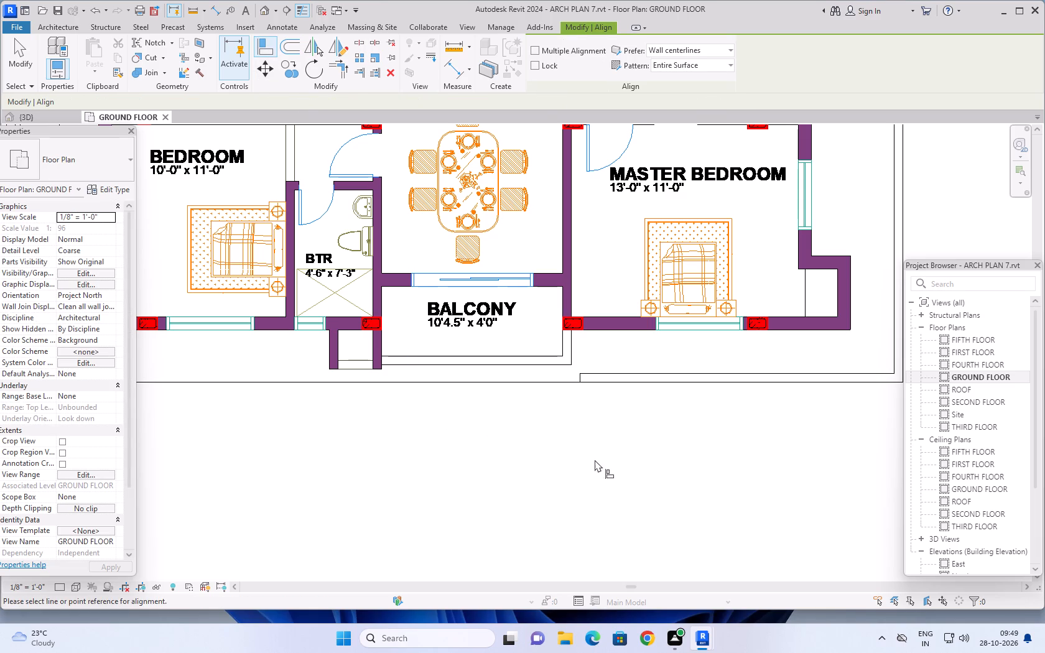
pyautogui.scroll(5, 578, 366)
pyautogui.click(567, 348)
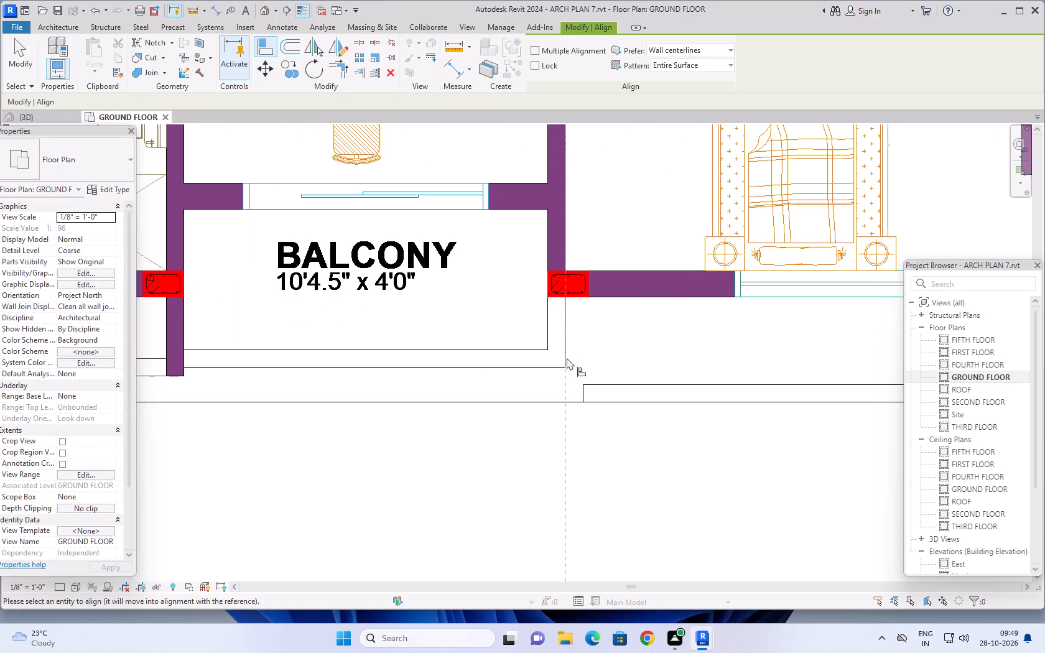
pyautogui.click(583, 393)
pyautogui.scroll(-6, 560, 458)
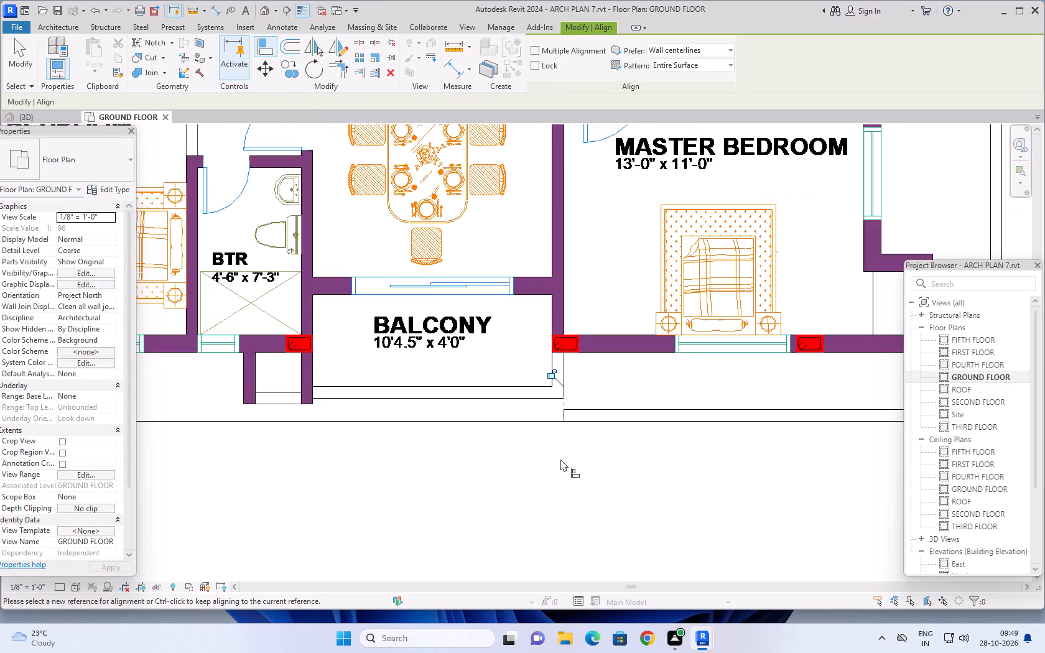
pyautogui.scroll(-3, 560, 459)
pyautogui.press('Escape')
pyautogui.scroll(-6, 562, 474)
pyautogui.middleClick(562, 482)
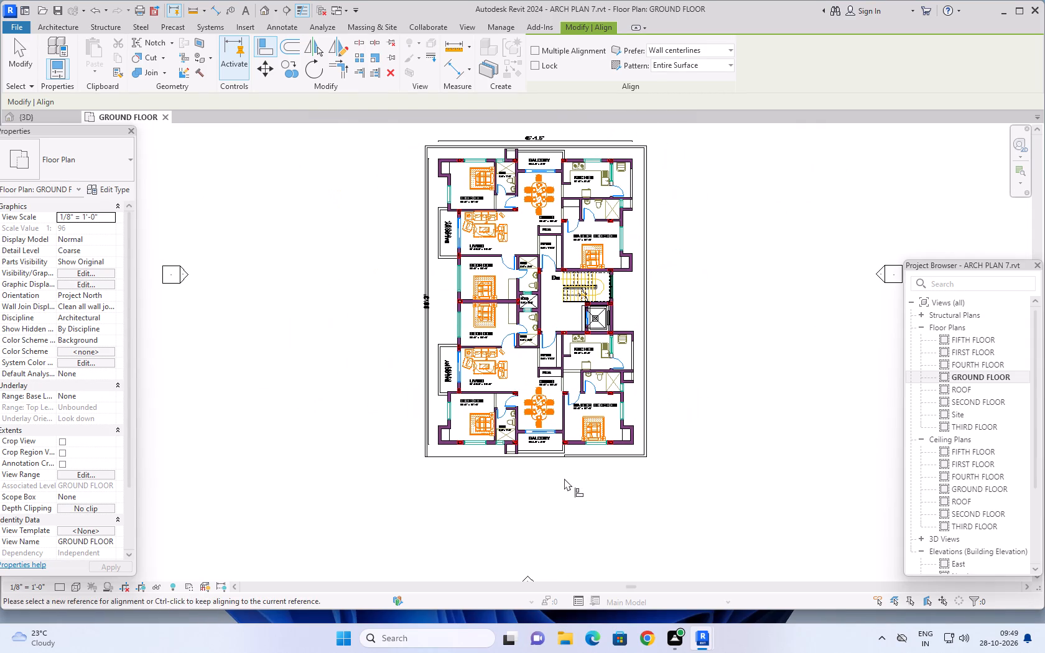
# Examine the perimeter walls in the 3D view and the slab's south side in the ground floor plan.
pyautogui.click(49, 119)
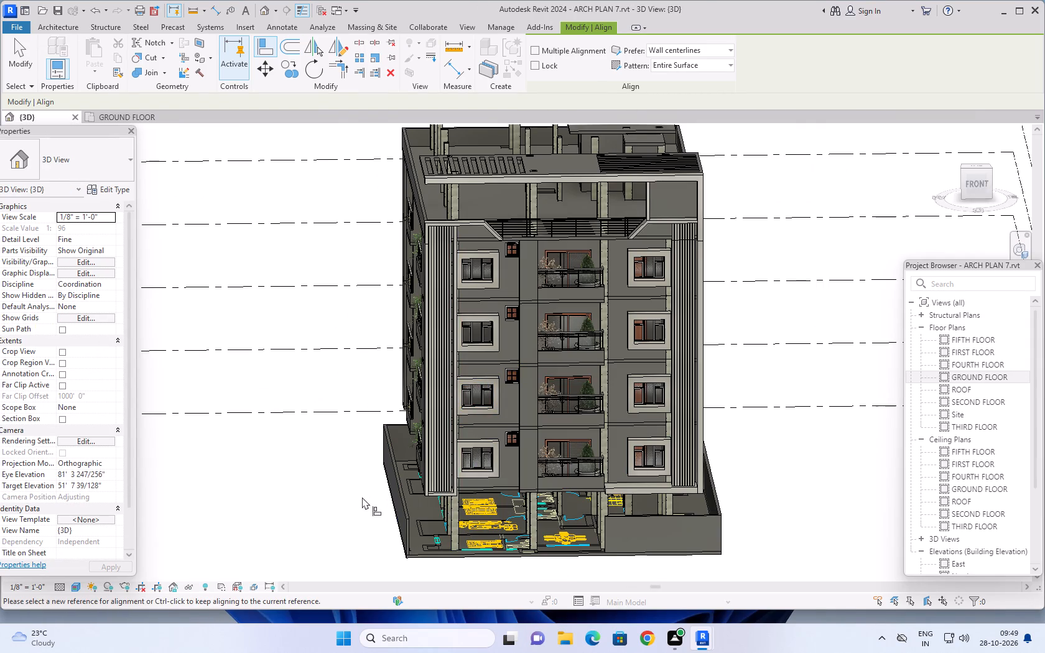
pyautogui.scroll(5, 362, 497)
pyautogui.moveTo(355, 486); pyautogui.dragTo(308, 321, button='middle')
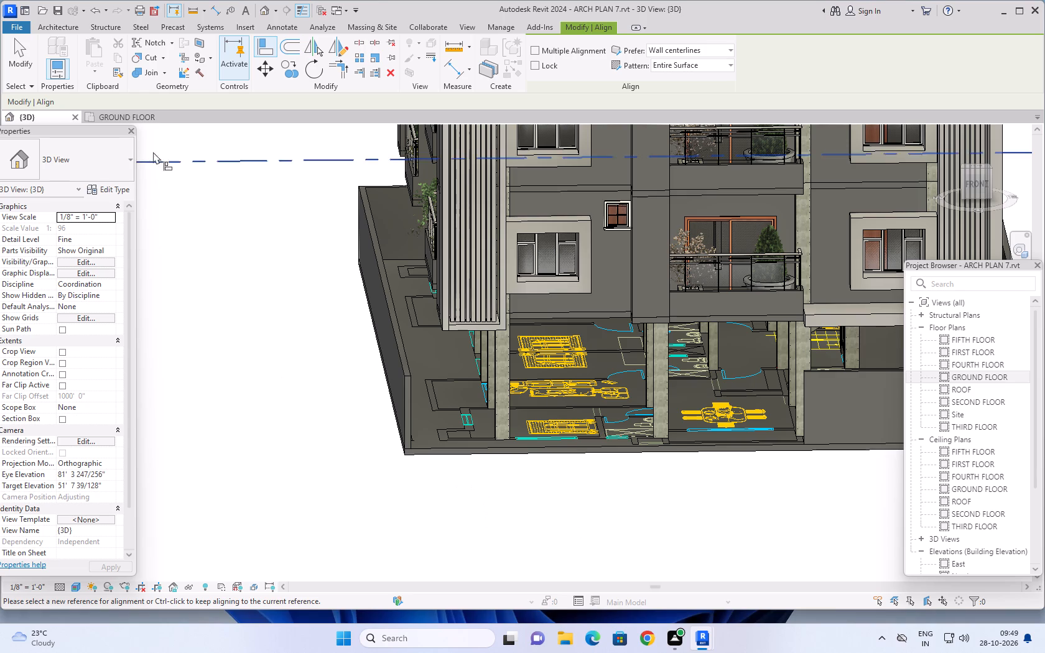
pyautogui.click(132, 110)
pyautogui.click(129, 119)
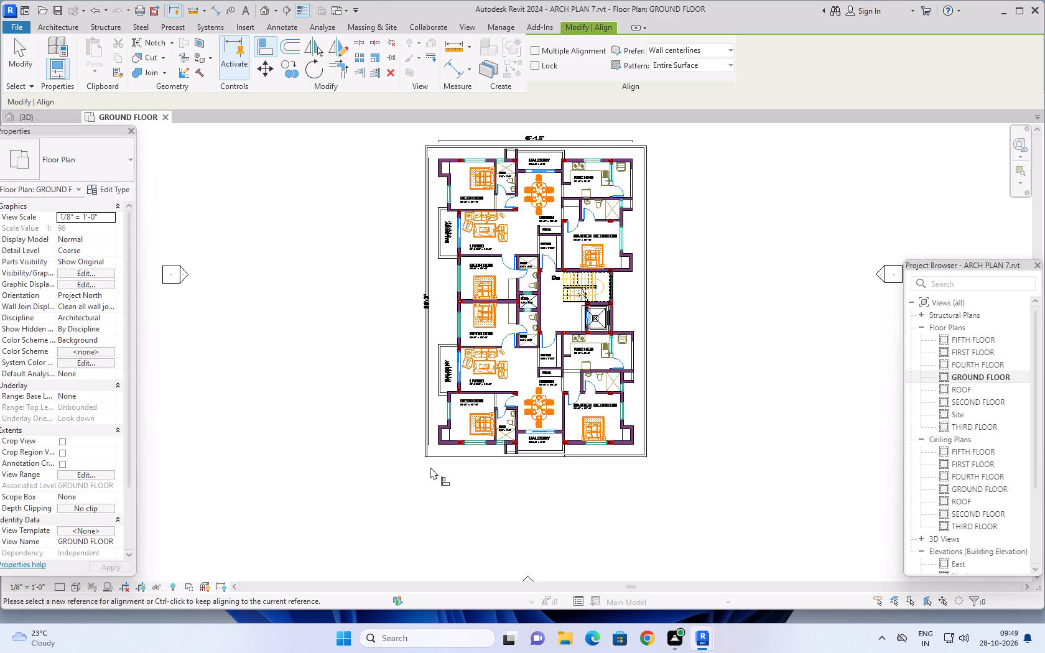
pyautogui.scroll(5, 430, 475)
pyautogui.moveTo(473, 455); pyautogui.dragTo(442, 470, button='middle')
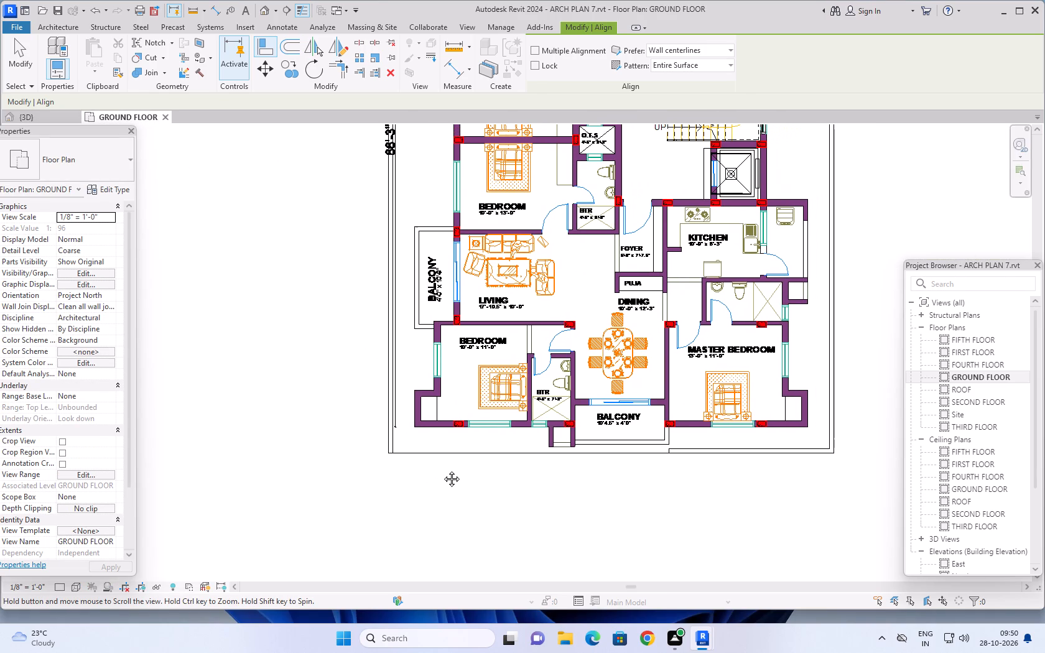
pyautogui.moveTo(442, 470); pyautogui.dragTo(442, 470, button='middle')
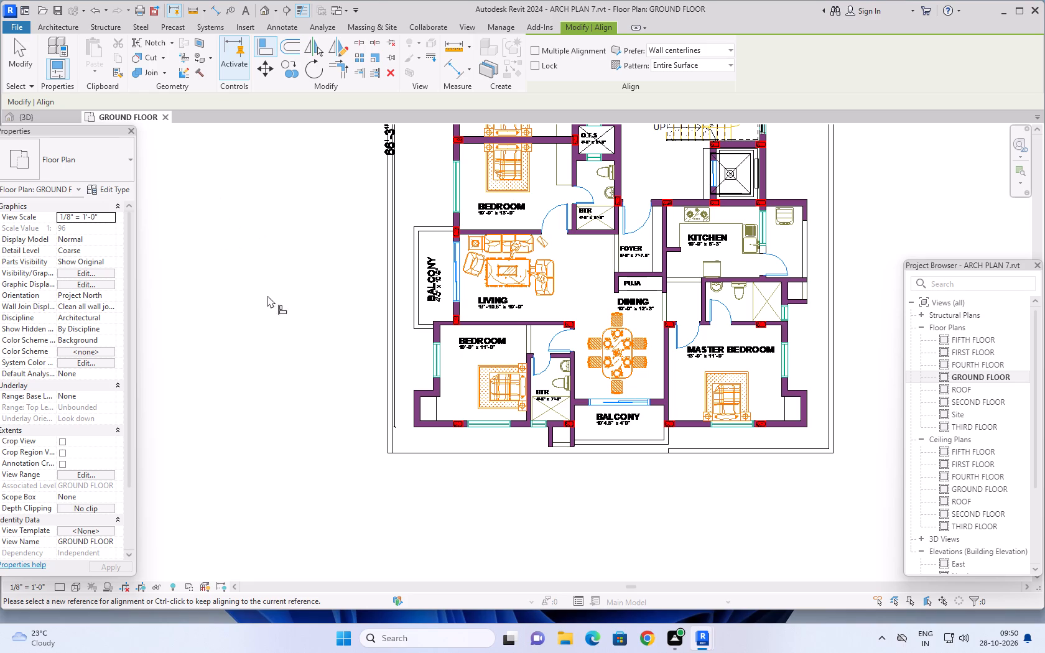
pyautogui.moveTo(278, 317); pyautogui.dragTo(277, 298, button='middle')
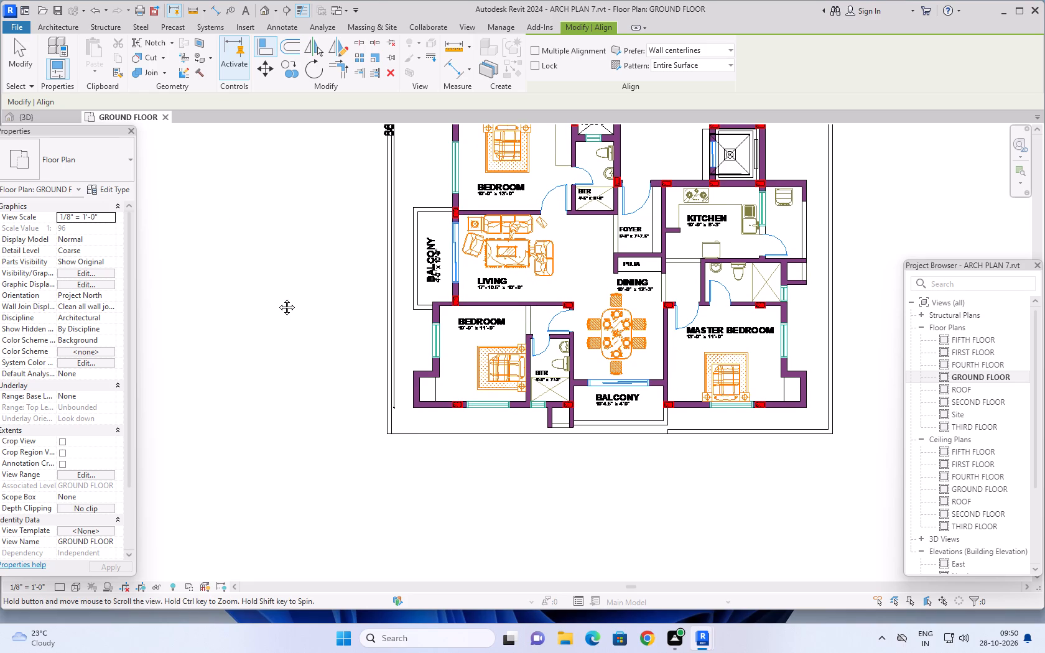
pyautogui.moveTo(277, 298); pyautogui.dragTo(271, 312, button='middle')
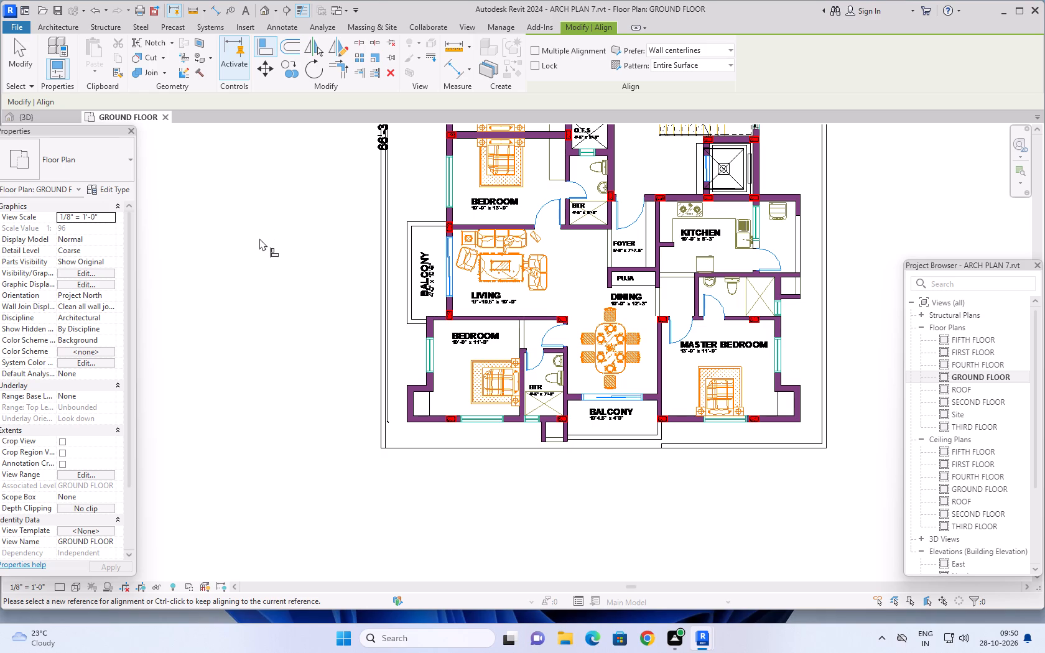
# Draw a 6" wall about 3' long eastward from the slab's southwest corner along the south edge, flipped to the inner side.
pyautogui.click(49, 27)
pyautogui.click(55, 45)
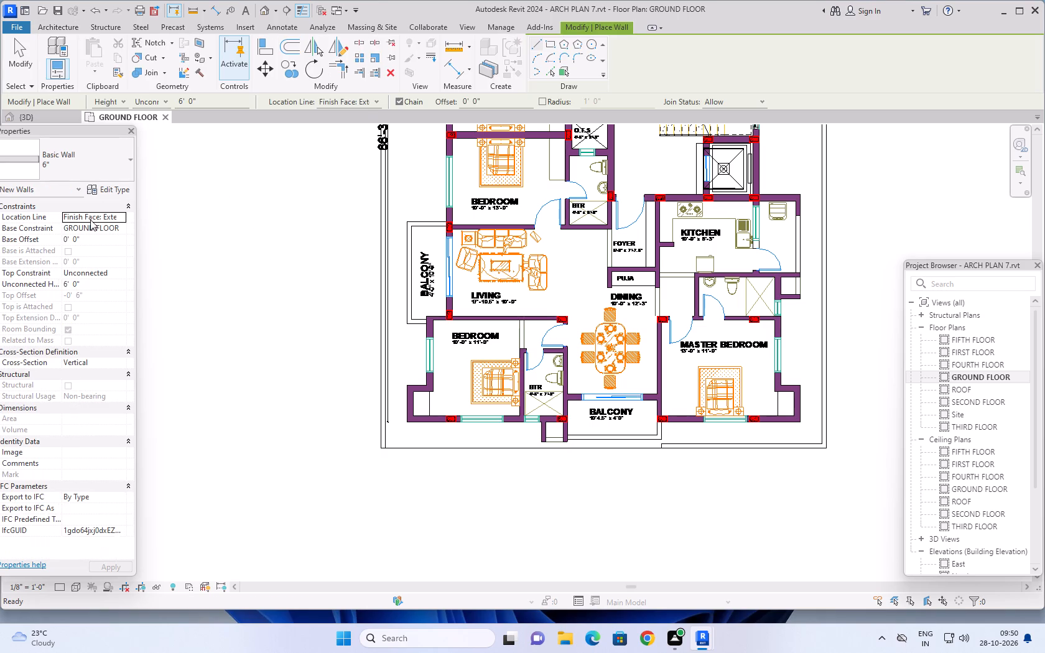
pyautogui.scroll(3, 333, 442)
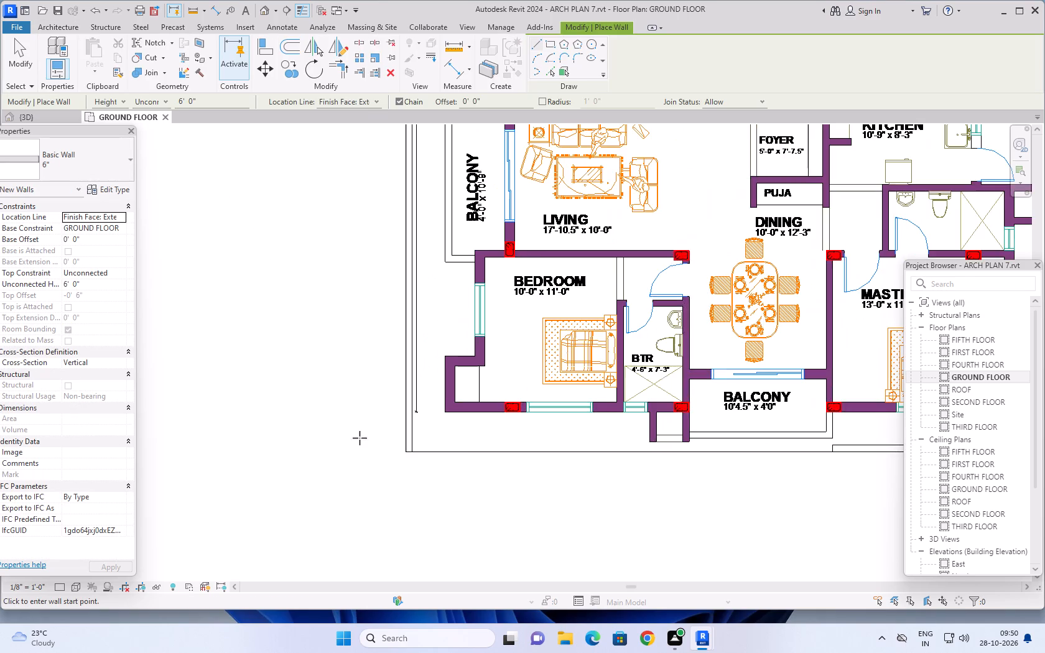
pyautogui.scroll(6, 422, 471)
pyautogui.click(383, 425)
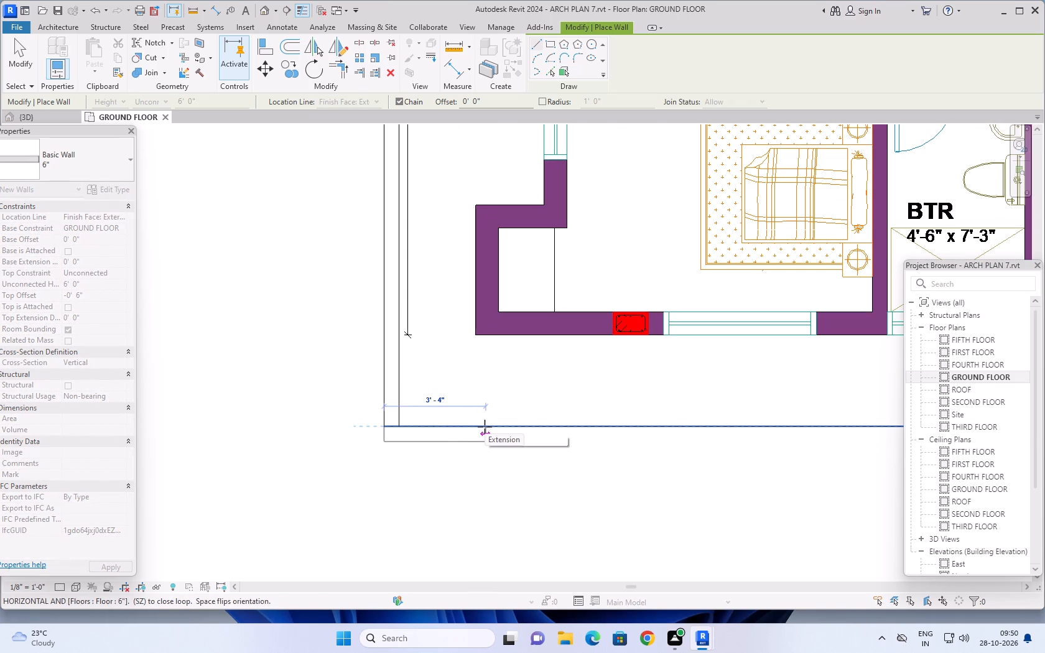
pyautogui.press('space')
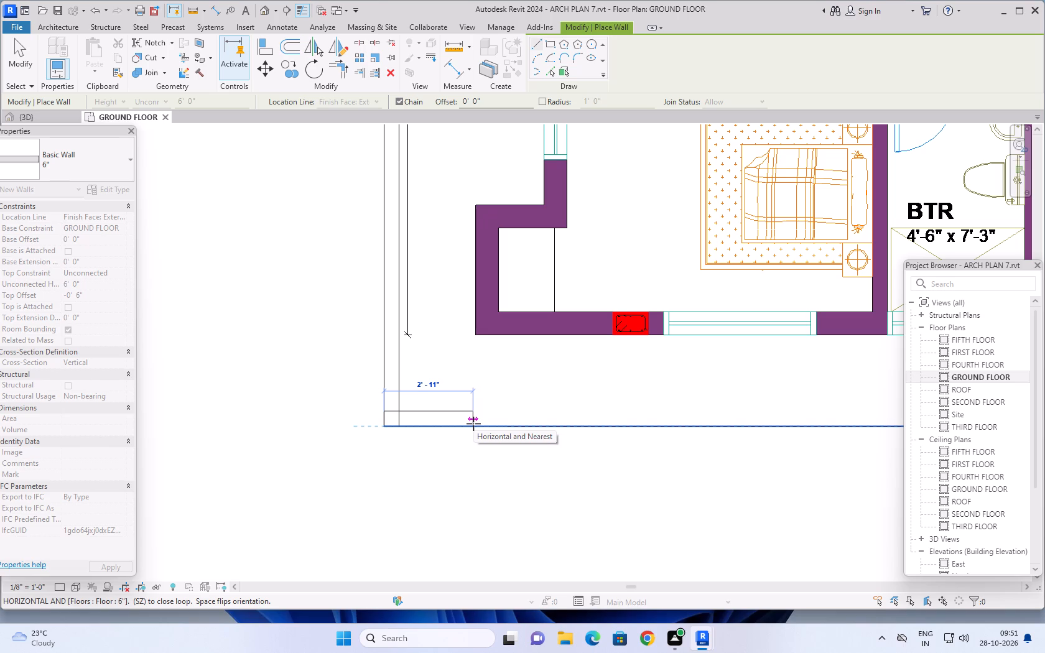
pyautogui.click(475, 423)
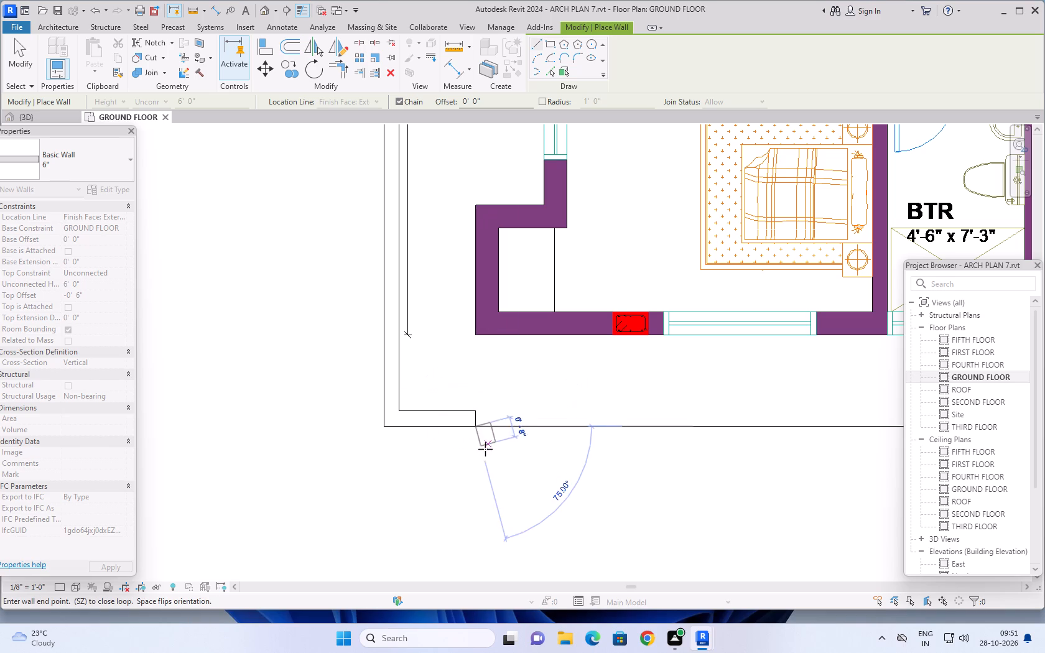
pyautogui.press('Escape')
pyautogui.press('Escape')
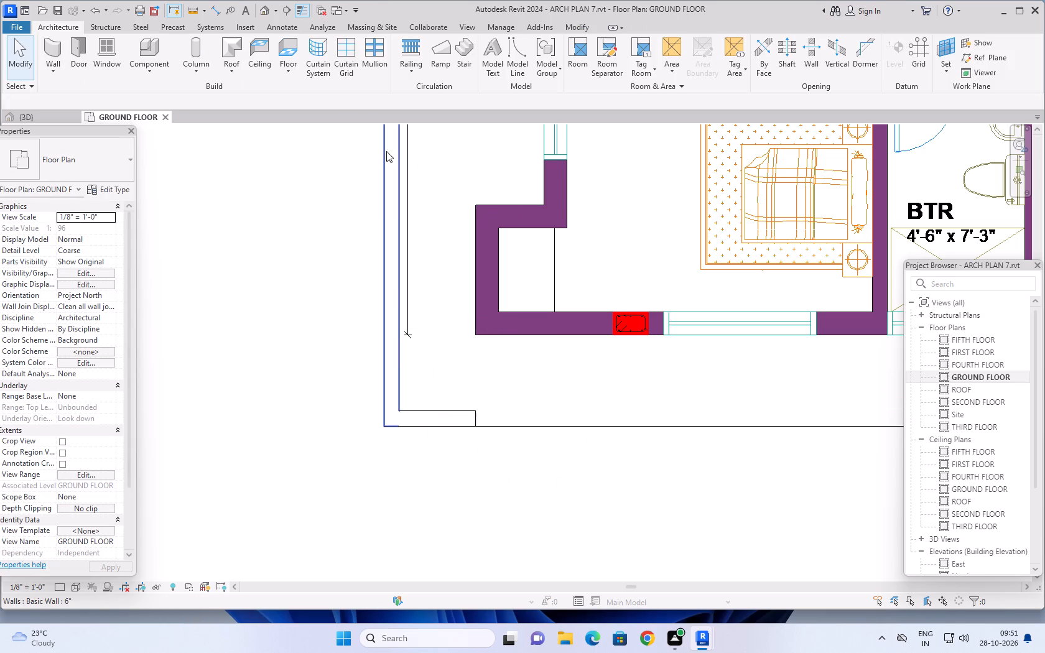
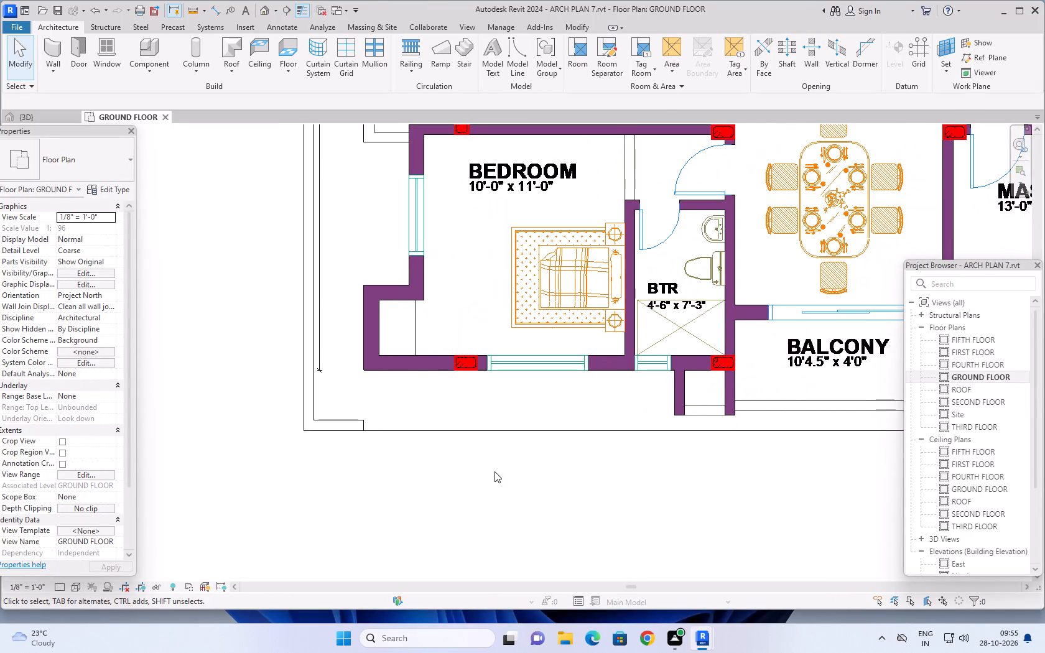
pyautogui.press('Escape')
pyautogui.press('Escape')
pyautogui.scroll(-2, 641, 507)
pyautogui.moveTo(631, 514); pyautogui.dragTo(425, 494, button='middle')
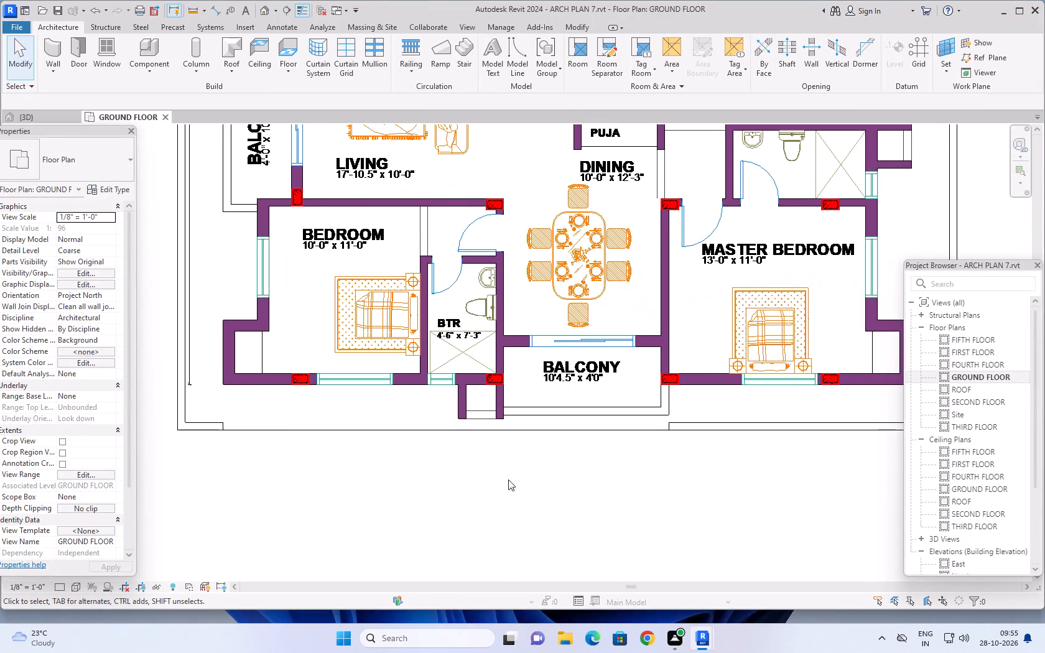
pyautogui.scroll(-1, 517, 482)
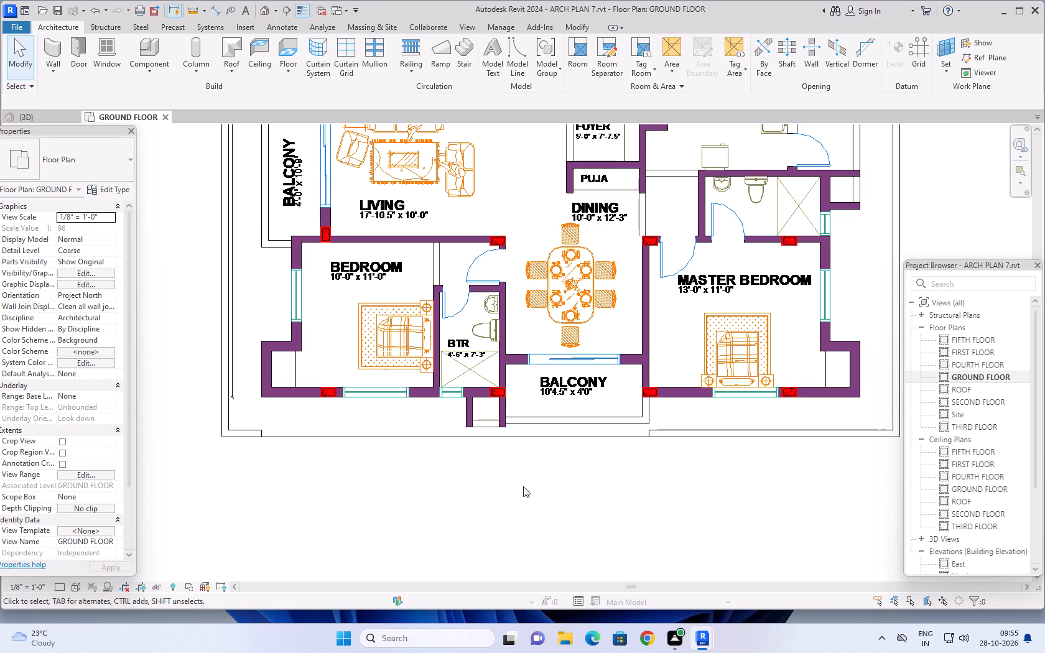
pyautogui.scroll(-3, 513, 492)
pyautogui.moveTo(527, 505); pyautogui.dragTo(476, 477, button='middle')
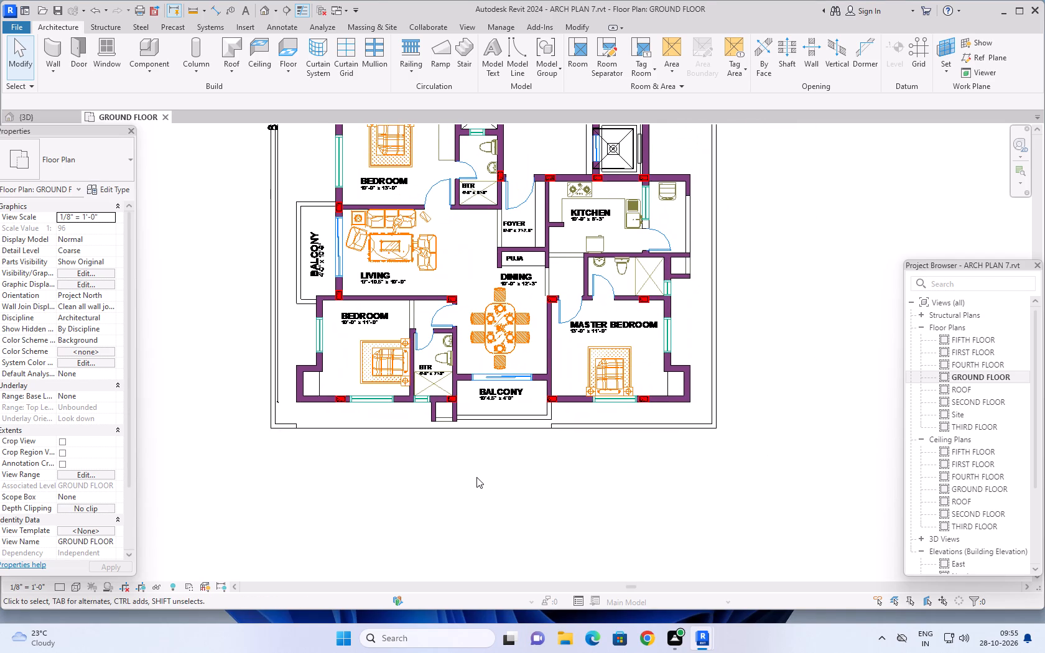
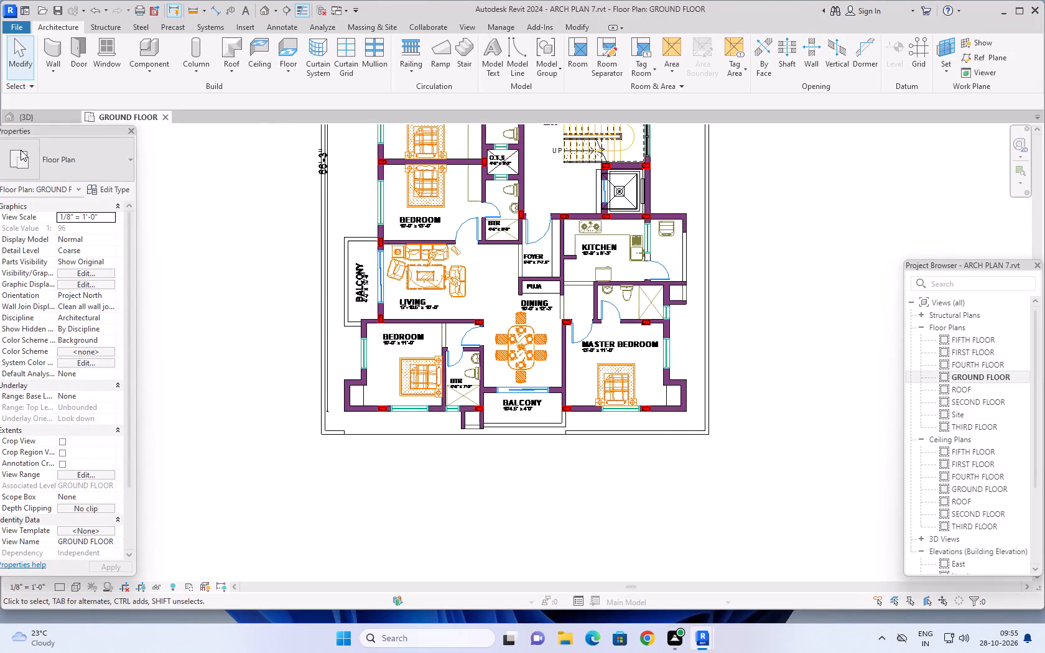
# Examine the ground floor perimeter walls and the south opening from several angles in the 3D view.
pyautogui.click(35, 114)
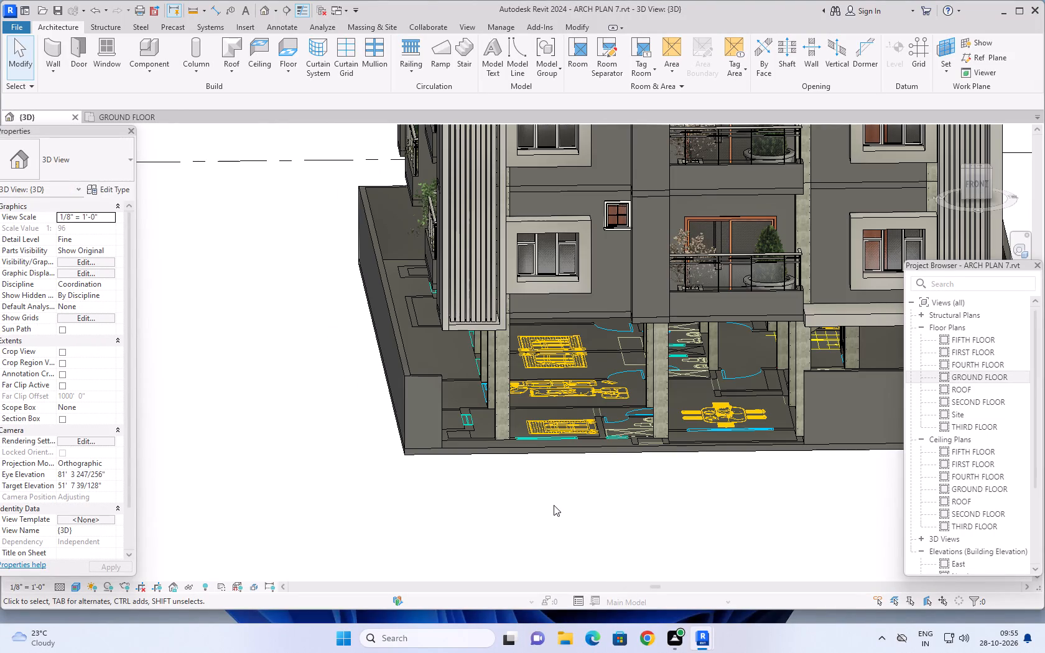
pyautogui.keyDown('shift'); pyautogui.moveTo(546, 506); pyautogui.dragTo(390, 478, button='middle'); pyautogui.keyUp('shift')
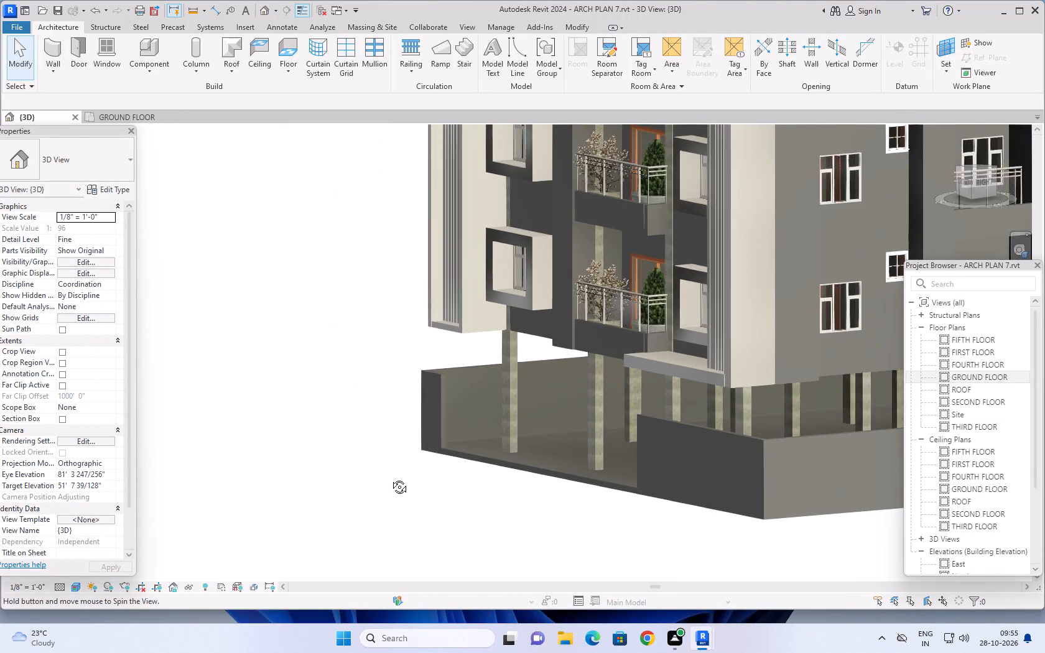
pyautogui.keyDown('shift'); pyautogui.moveTo(390, 478); pyautogui.dragTo(493, 488, button='middle'); pyautogui.keyUp('shift')
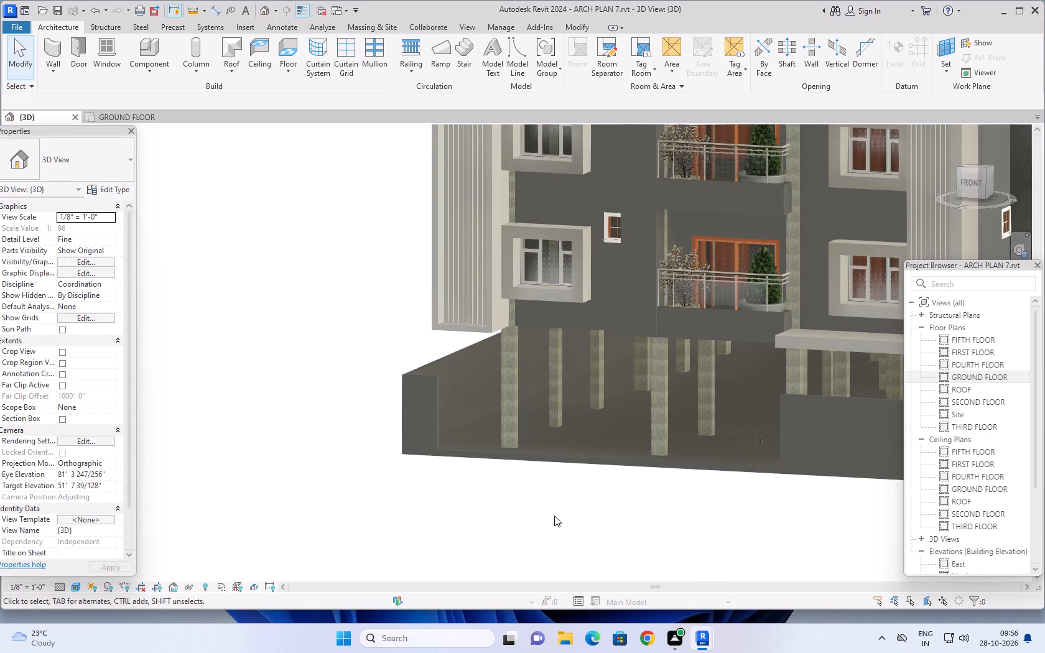
pyautogui.moveTo(557, 501); pyautogui.dragTo(461, 493, button='middle')
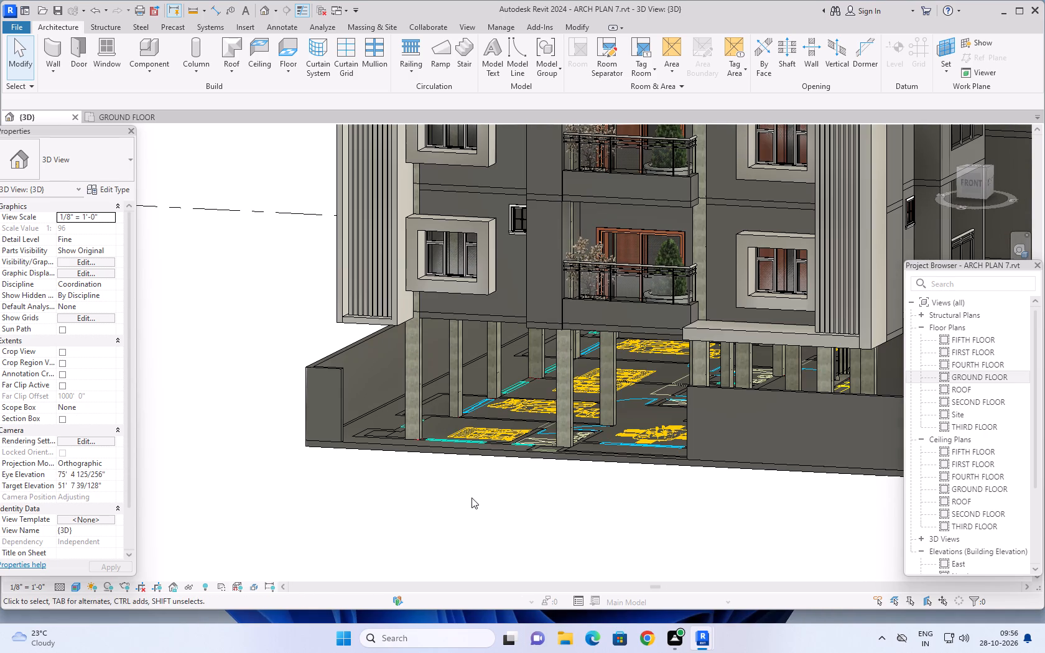
pyautogui.scroll(1, 477, 496)
pyautogui.keyDown('shift'); pyautogui.moveTo(463, 490); pyautogui.dragTo(482, 493, button='middle'); pyautogui.keyUp('shift')
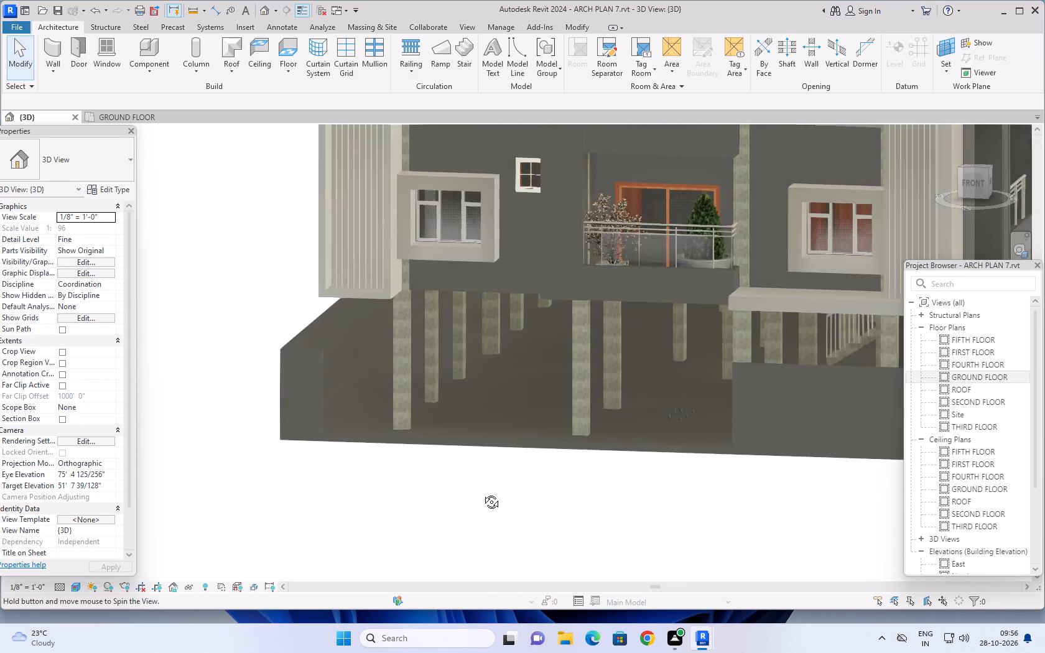
pyautogui.keyDown('shift'); pyautogui.moveTo(482, 493); pyautogui.dragTo(513, 483, button='middle'); pyautogui.keyUp('shift')
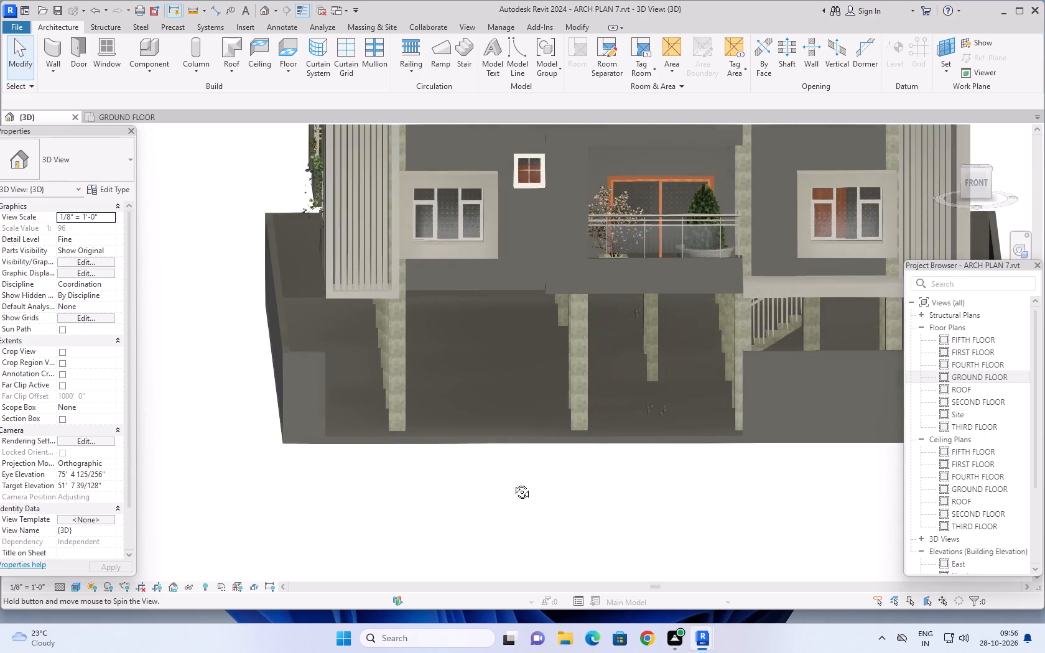
pyautogui.keyDown('shift'); pyautogui.moveTo(513, 483); pyautogui.dragTo(509, 475, button='middle'); pyautogui.keyUp('shift')
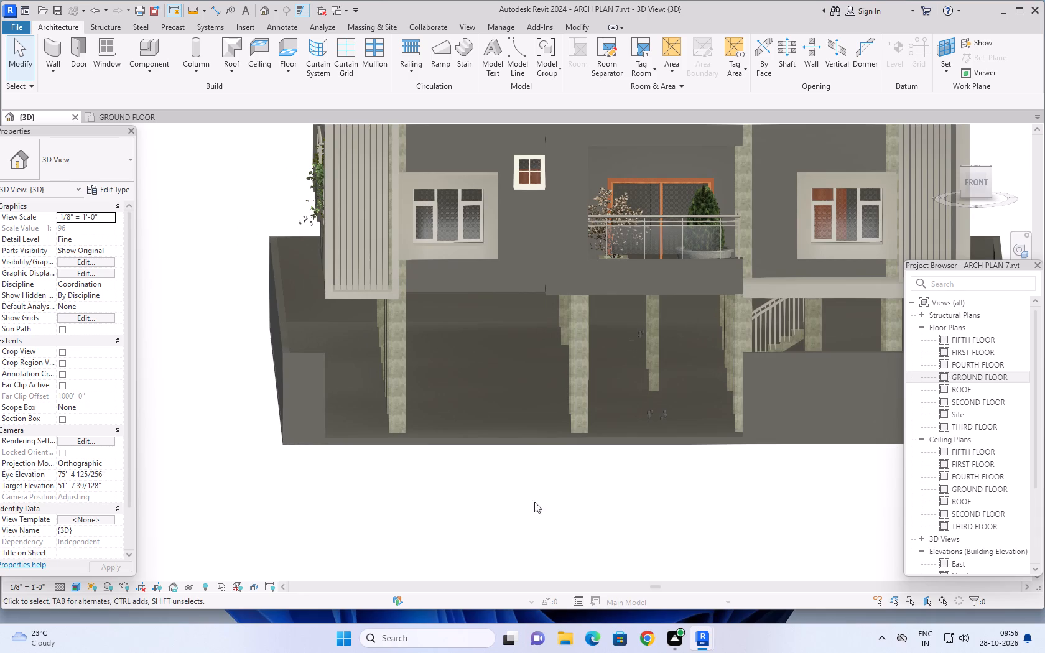
pyautogui.moveTo(571, 502); pyautogui.dragTo(542, 497, button='middle')
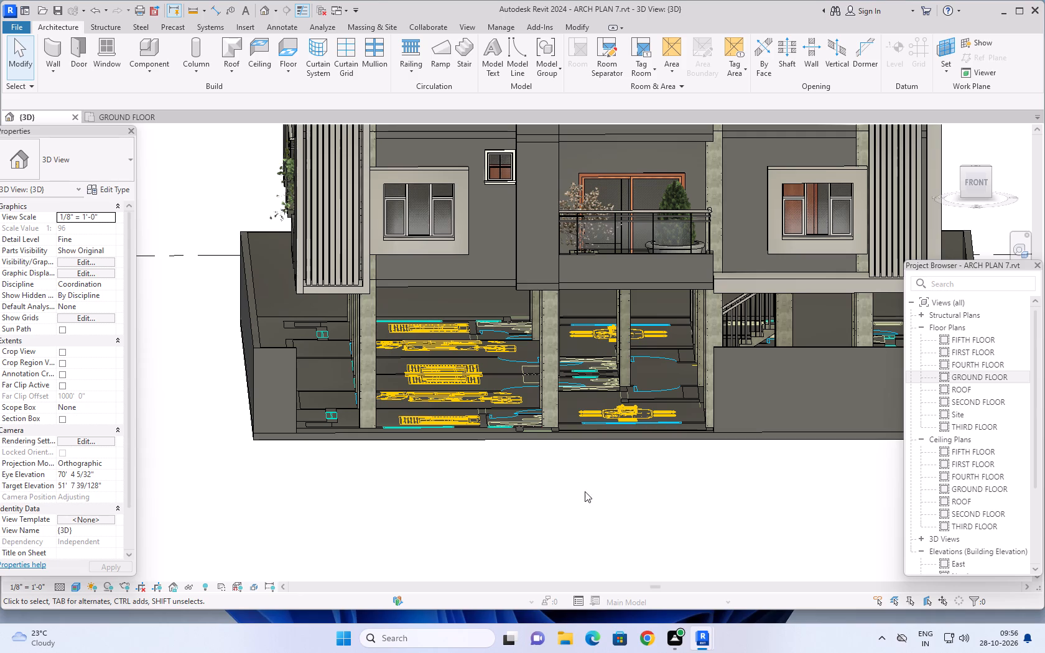
pyautogui.moveTo(584, 487); pyautogui.dragTo(471, 542, button='middle')
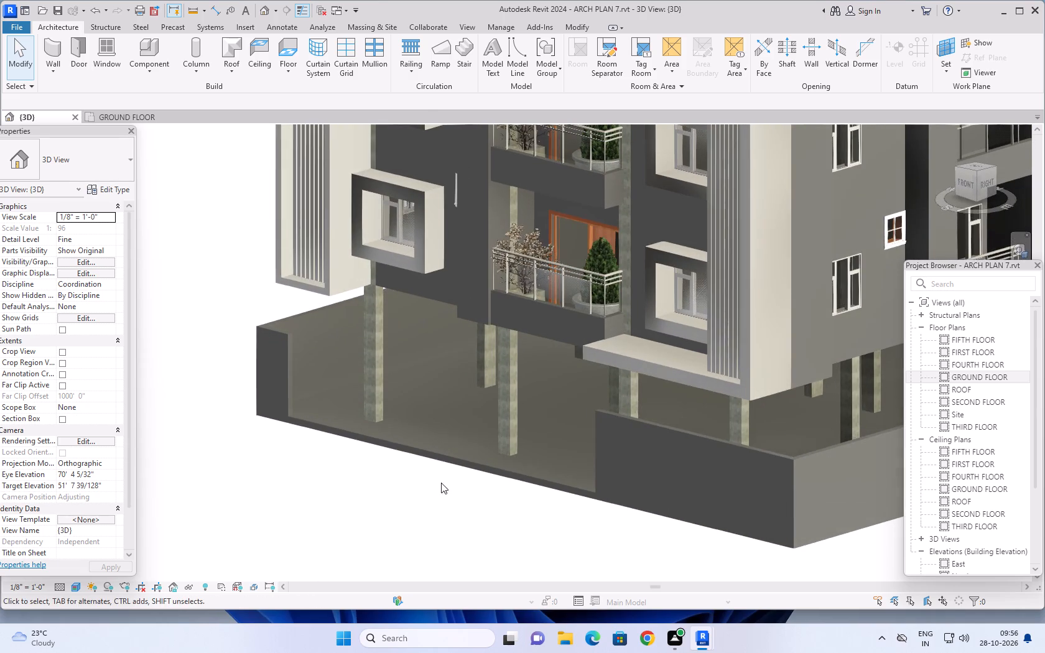
pyautogui.keyDown('shift'); pyautogui.moveTo(441, 482); pyautogui.dragTo(454, 523, button='middle'); pyautogui.keyUp('shift')
pyautogui.press('Escape')
pyautogui.press('Escape')
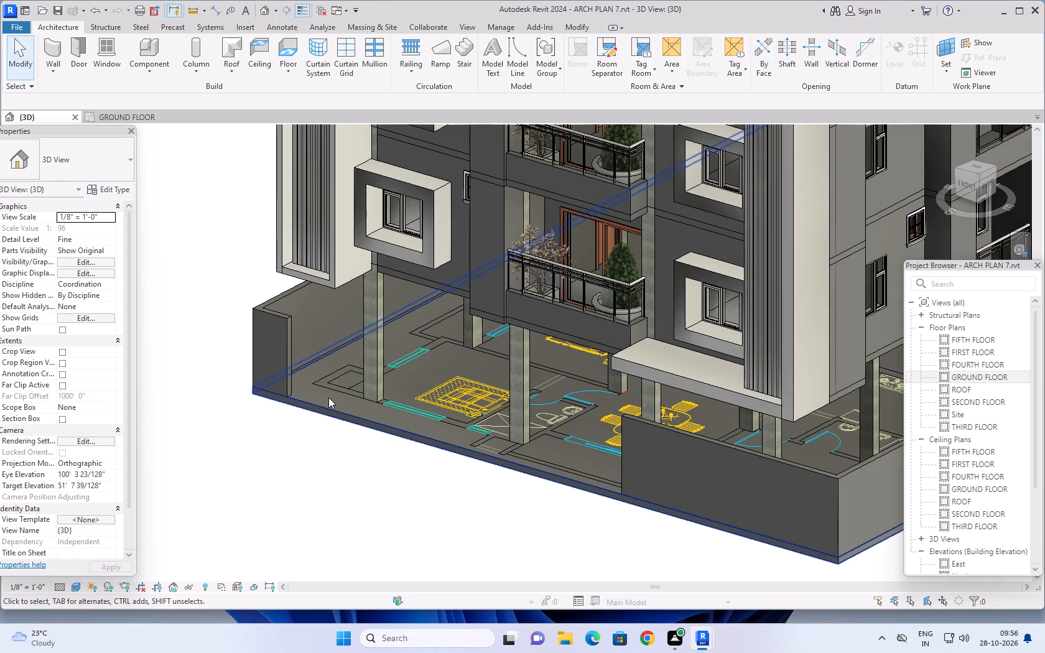
# Open the front facade's in-place generic model, with the slatted frames and canopy, for editing.
pyautogui.click(763, 280)
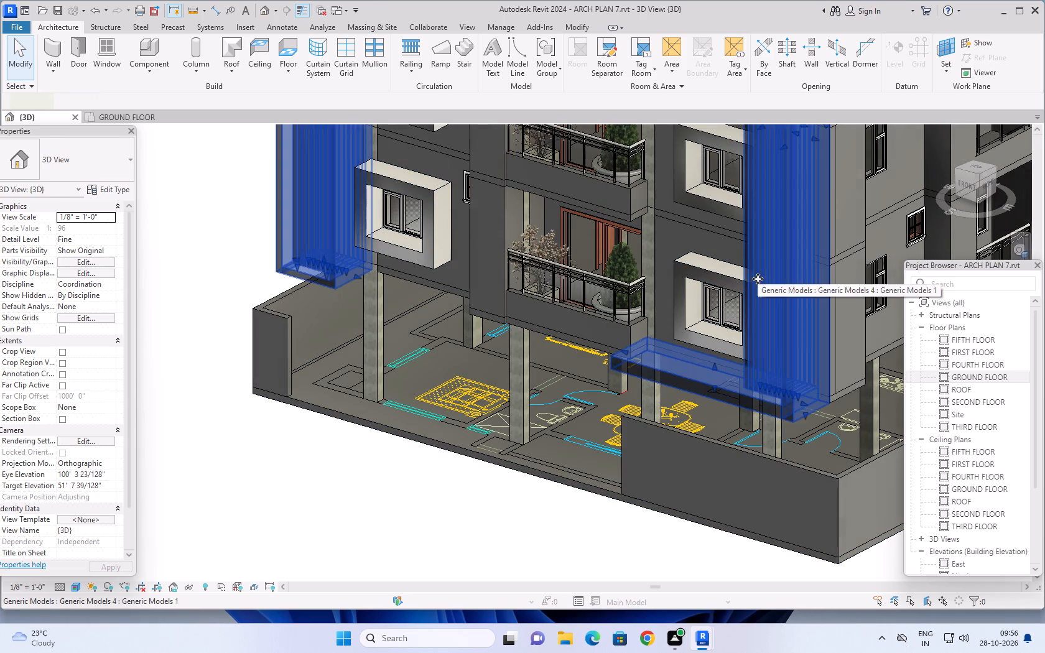
pyautogui.click(547, 53)
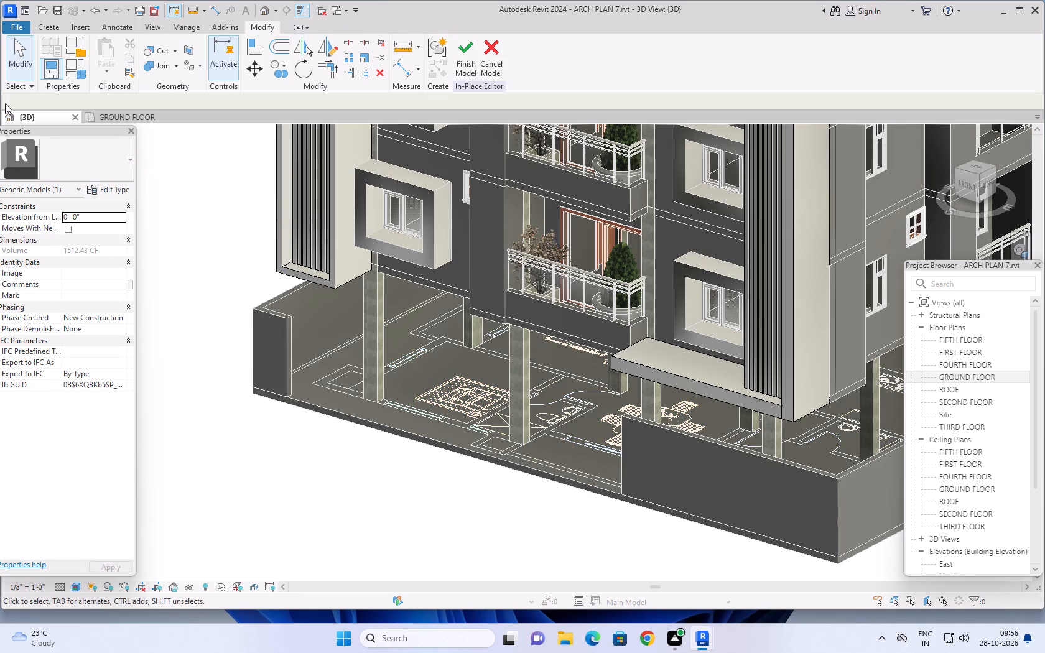
# Start a solid extrusion with its work plane on the end face of the short south perimeter wall at the opening.
pyautogui.click(44, 29)
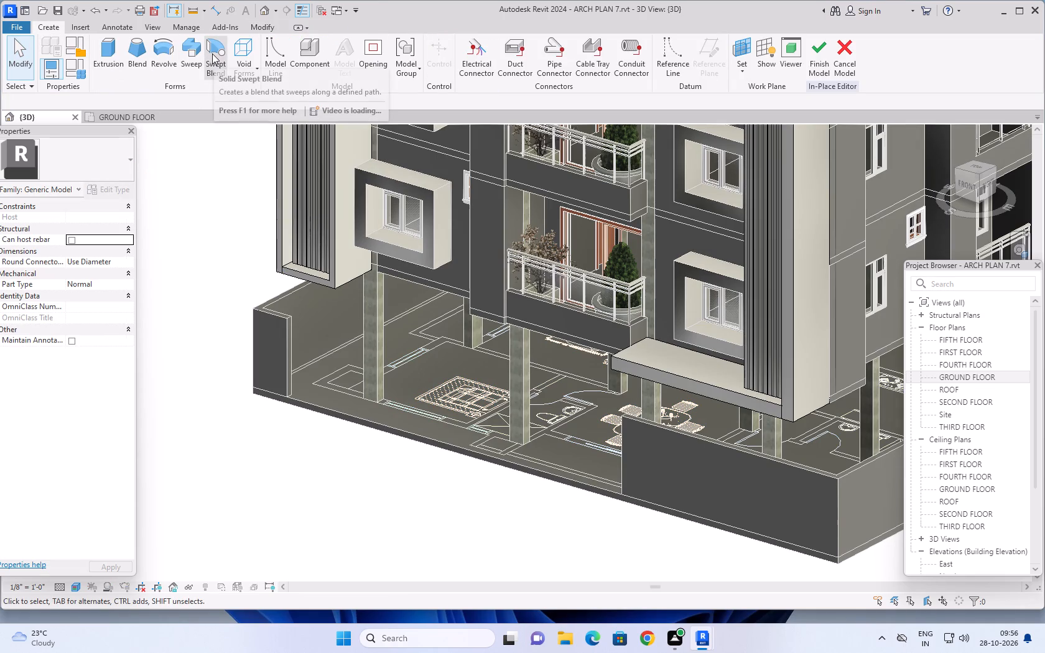
pyautogui.click(104, 47)
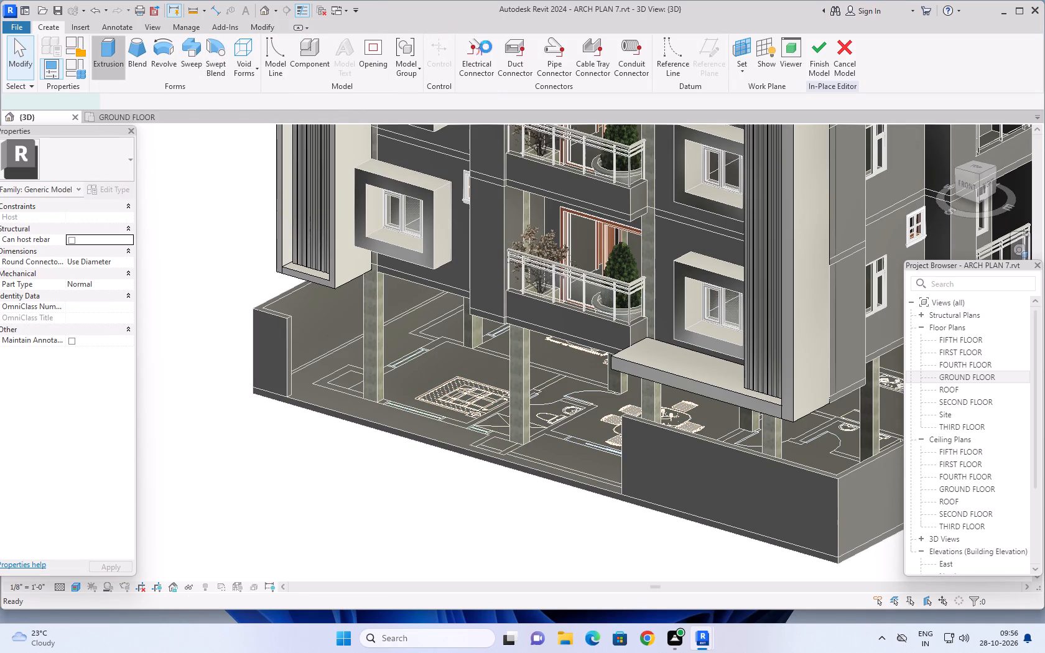
pyautogui.click(506, 45)
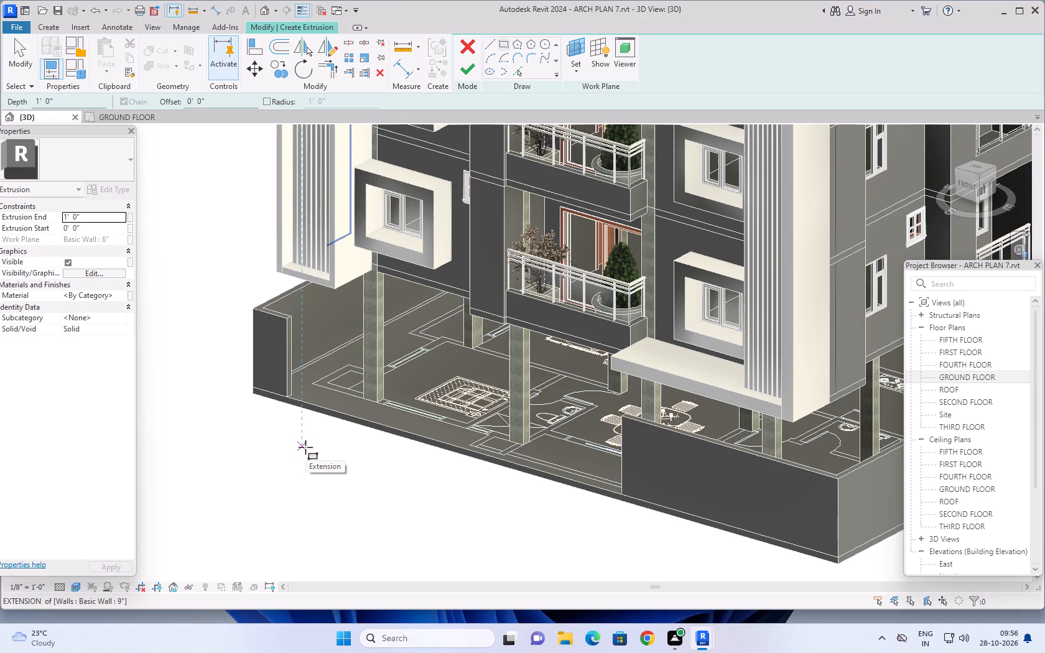
pyautogui.moveTo(305, 447); pyautogui.dragTo(293, 455, button='middle')
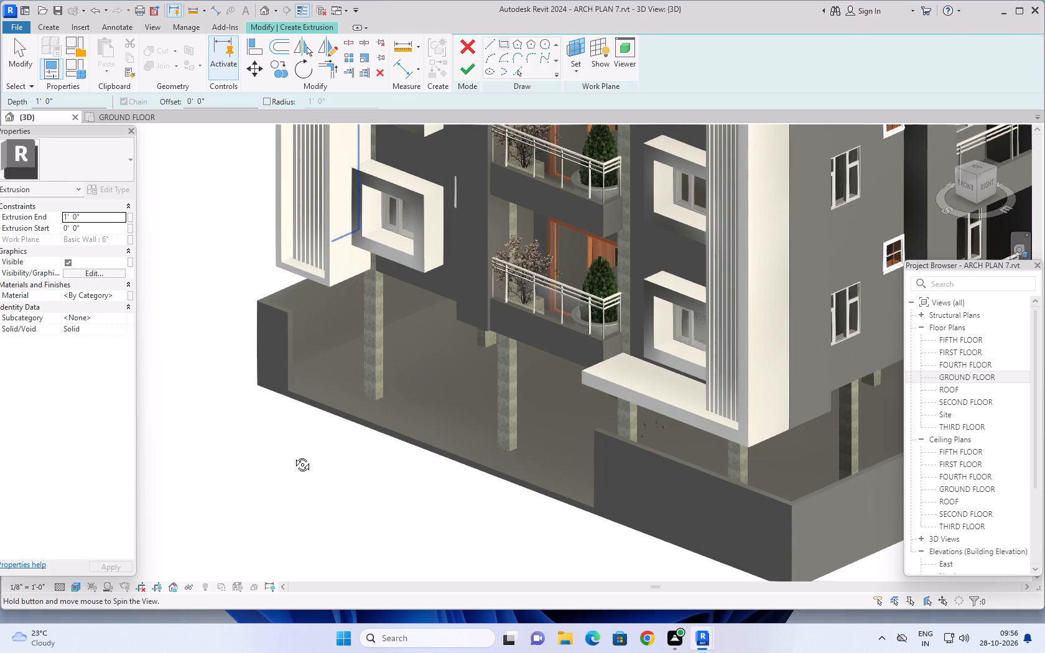
pyautogui.moveTo(293, 455); pyautogui.dragTo(294, 455, button='middle')
pyautogui.scroll(3, 279, 322)
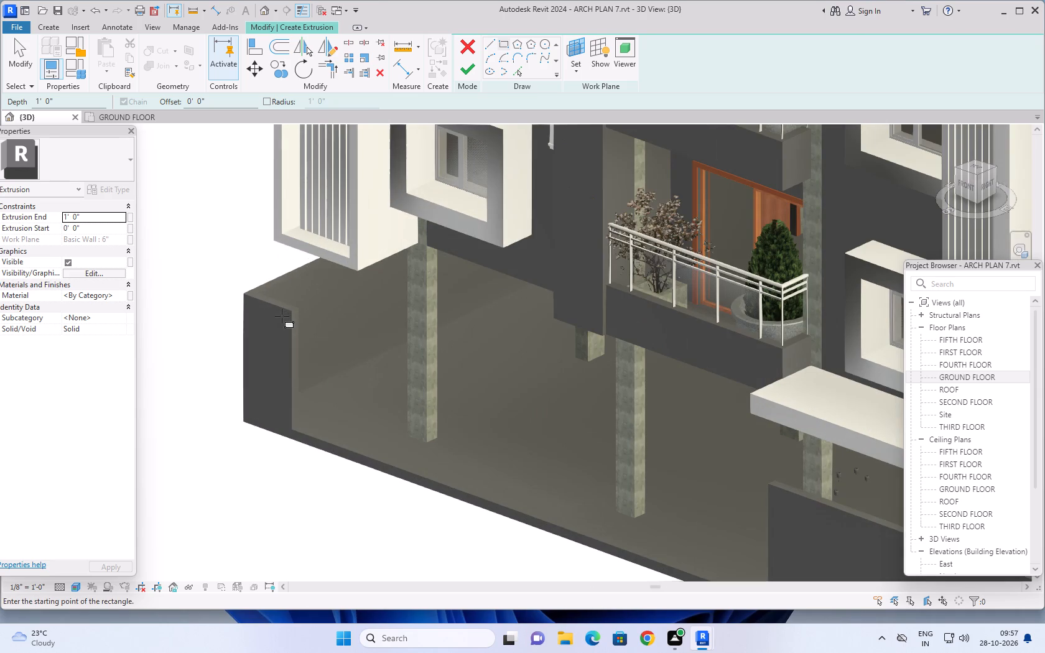
pyautogui.scroll(5, 282, 316)
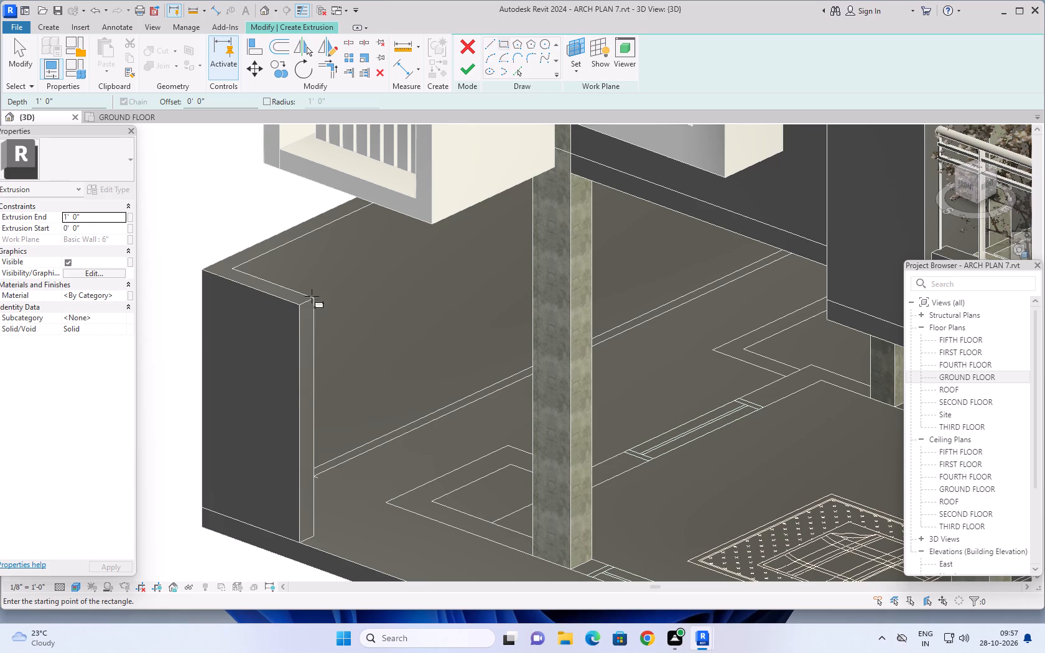
pyautogui.click(506, 44)
pyautogui.scroll(2, 325, 308)
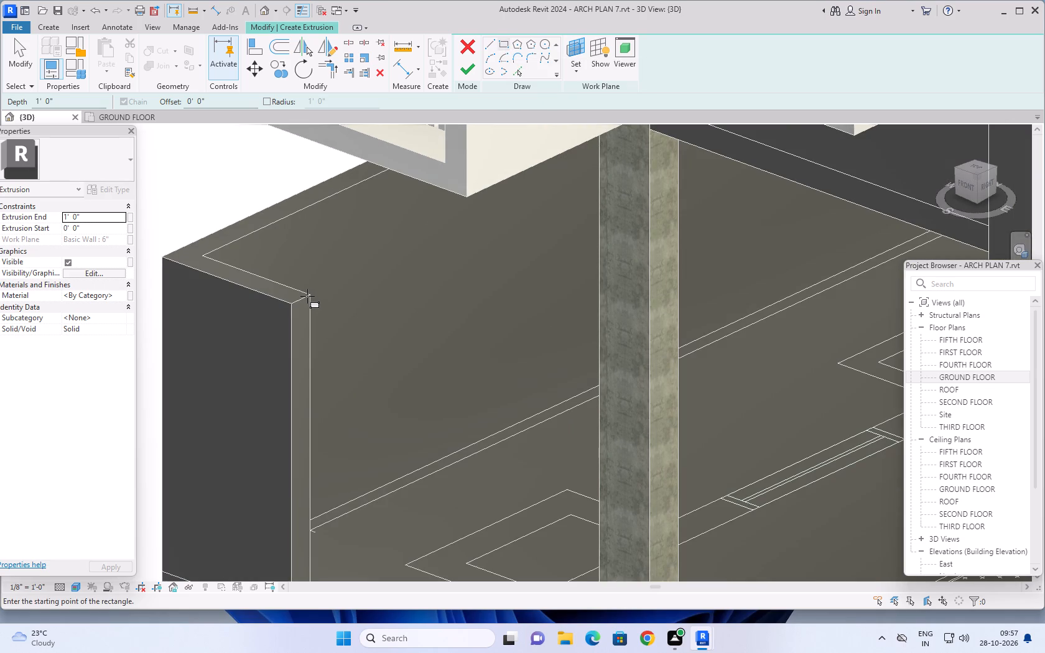
pyautogui.moveTo(318, 378); pyautogui.dragTo(282, 350, button='middle')
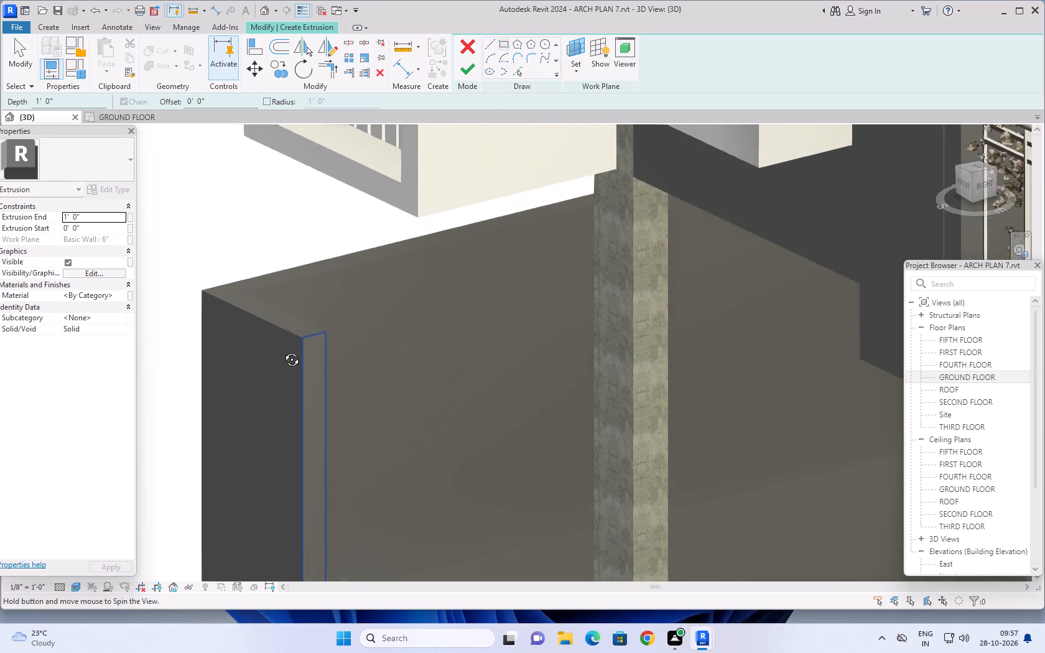
pyautogui.moveTo(282, 350); pyautogui.dragTo(272, 331, button='middle')
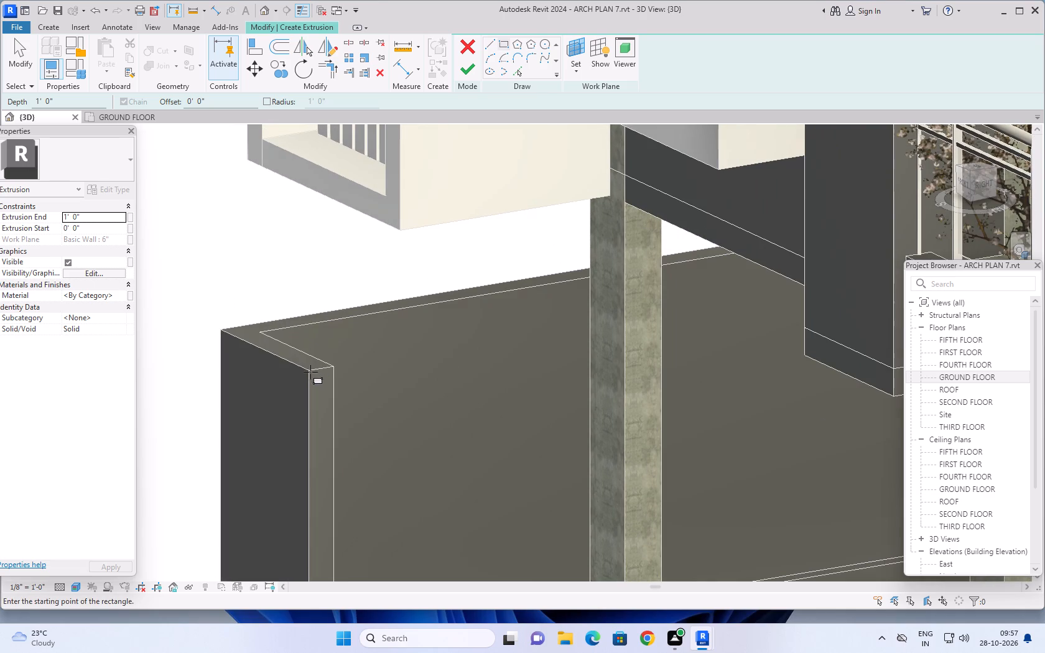
pyautogui.scroll(6, 308, 373)
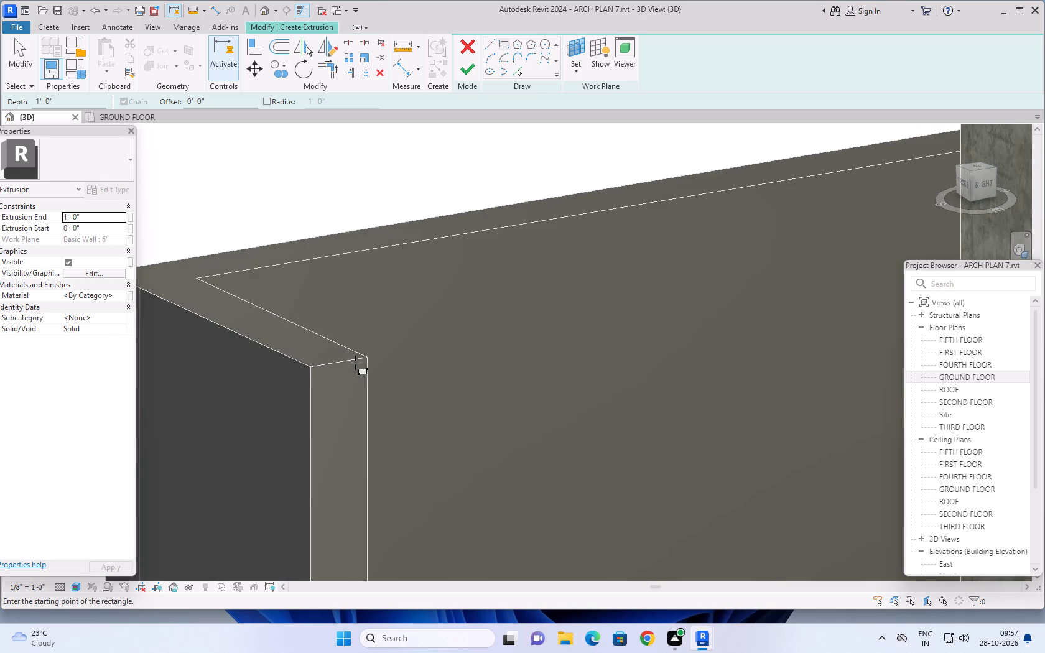
pyautogui.moveTo(353, 408); pyautogui.dragTo(322, 381, button='middle')
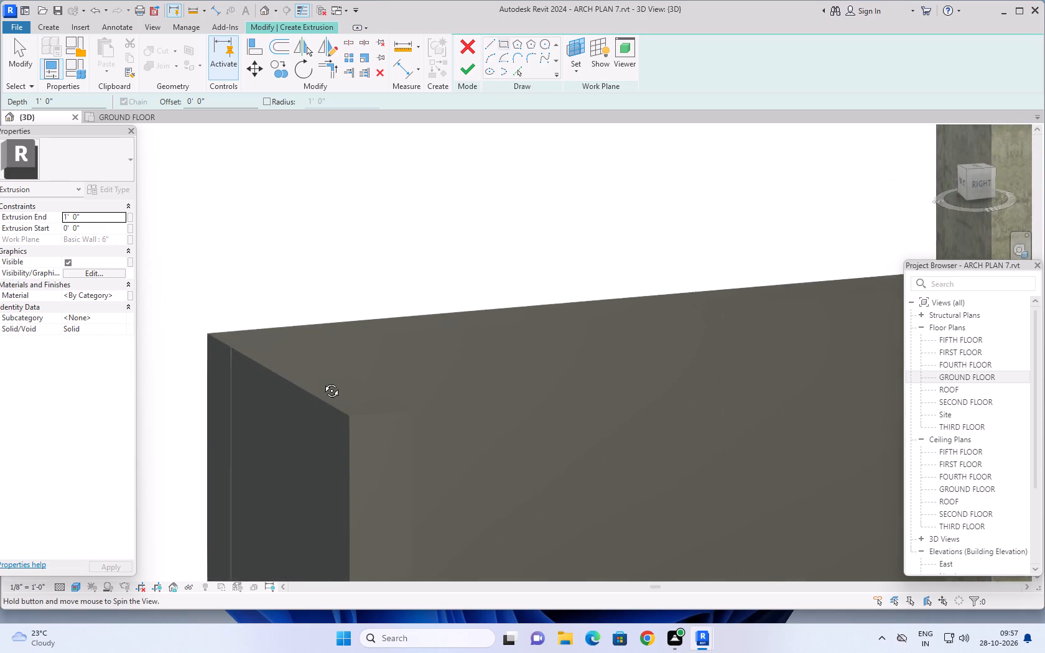
pyautogui.moveTo(322, 381); pyautogui.dragTo(319, 375, button='middle')
pyautogui.scroll(-3, 346, 424)
pyautogui.moveTo(361, 450); pyautogui.dragTo(325, 345, button='middle')
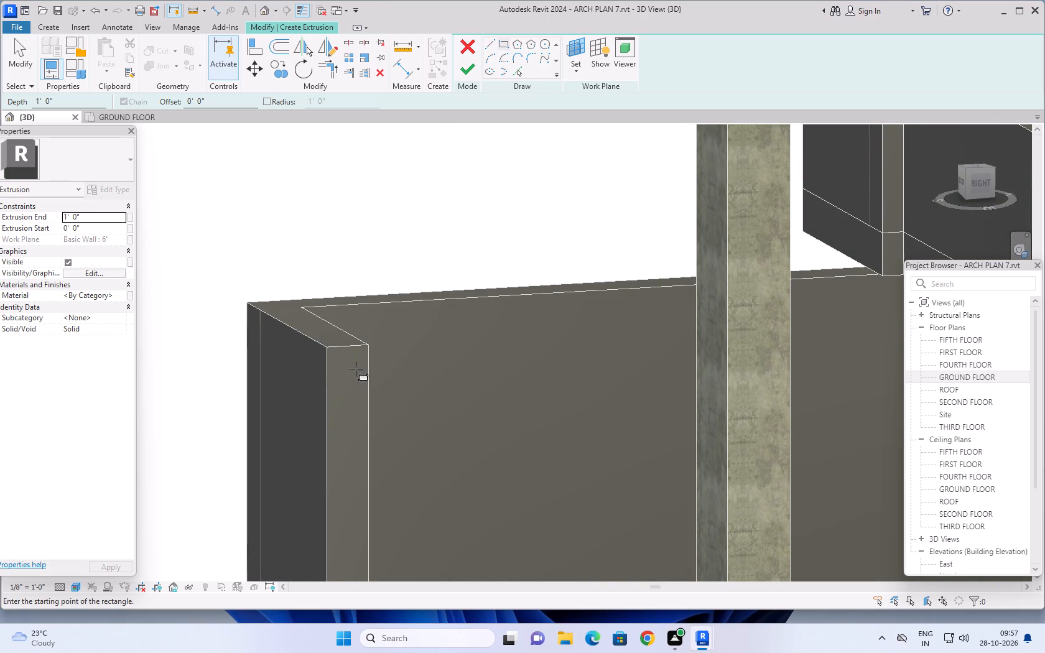
pyautogui.click(53, 25)
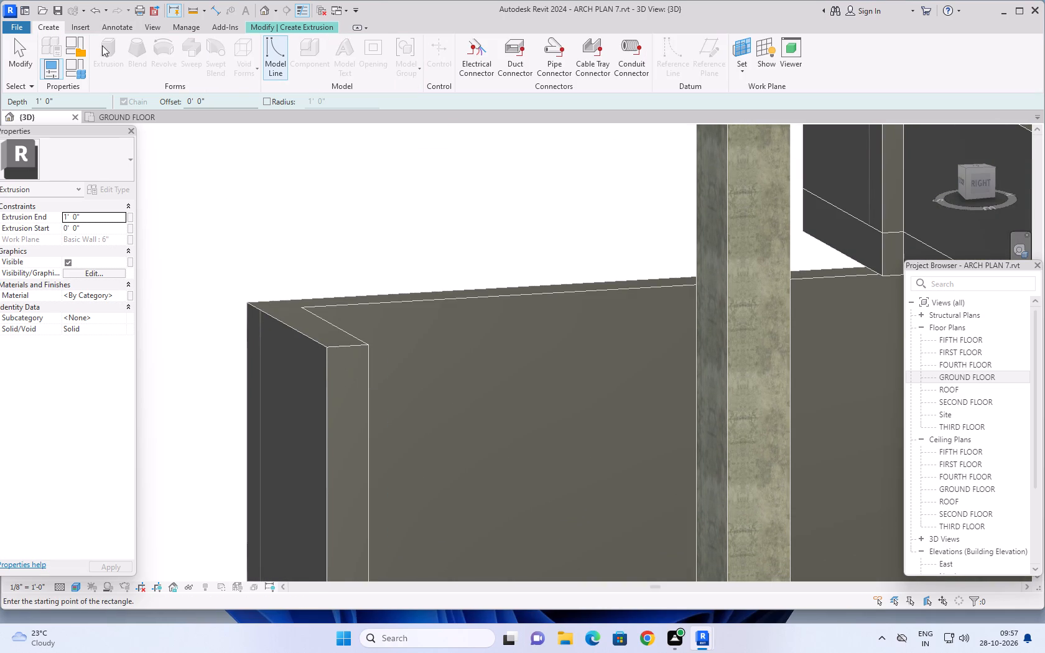
pyautogui.click(747, 72)
pyautogui.click(752, 118)
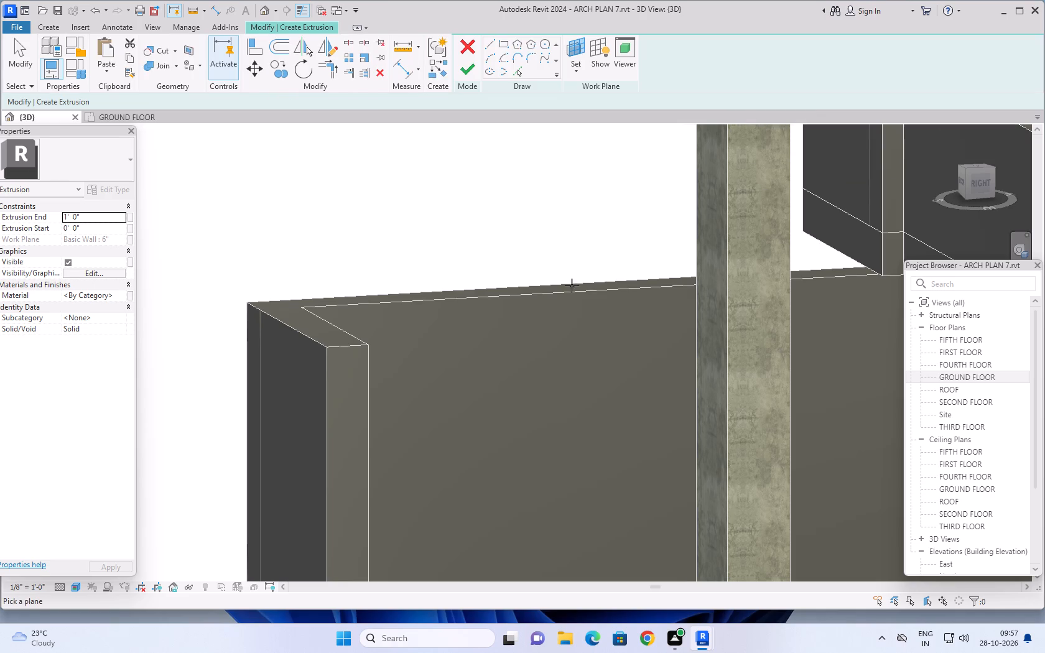
pyautogui.click(350, 401)
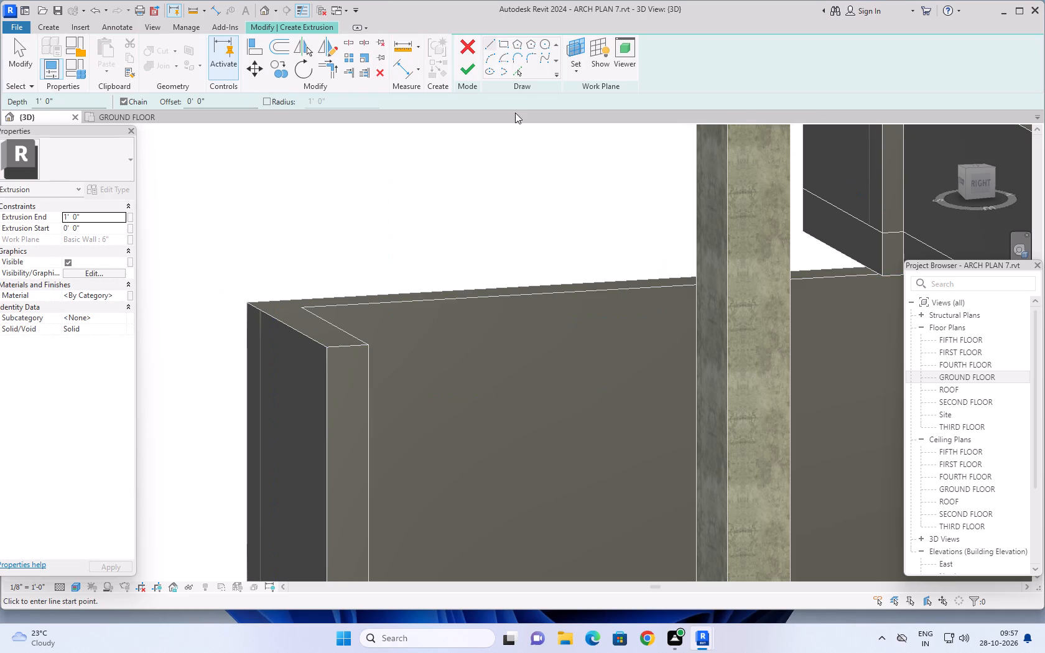
# Sketch a 6" by 6'-0" rectangle over the wall's end face, from its top outer corner to its bottom inner corner.
pyautogui.click(506, 47)
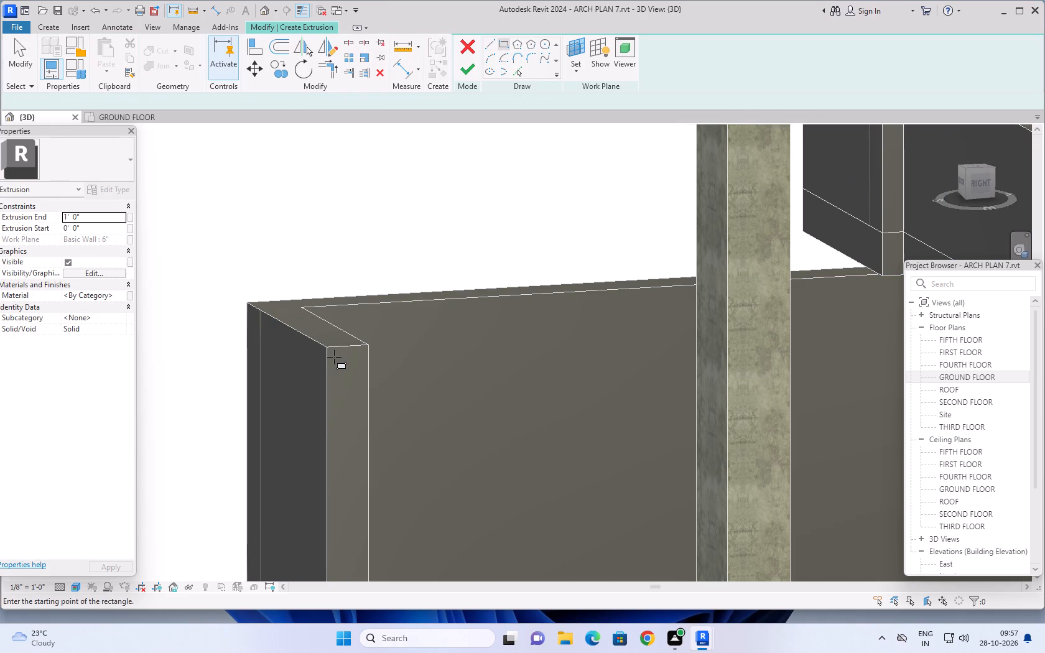
pyautogui.click(326, 348)
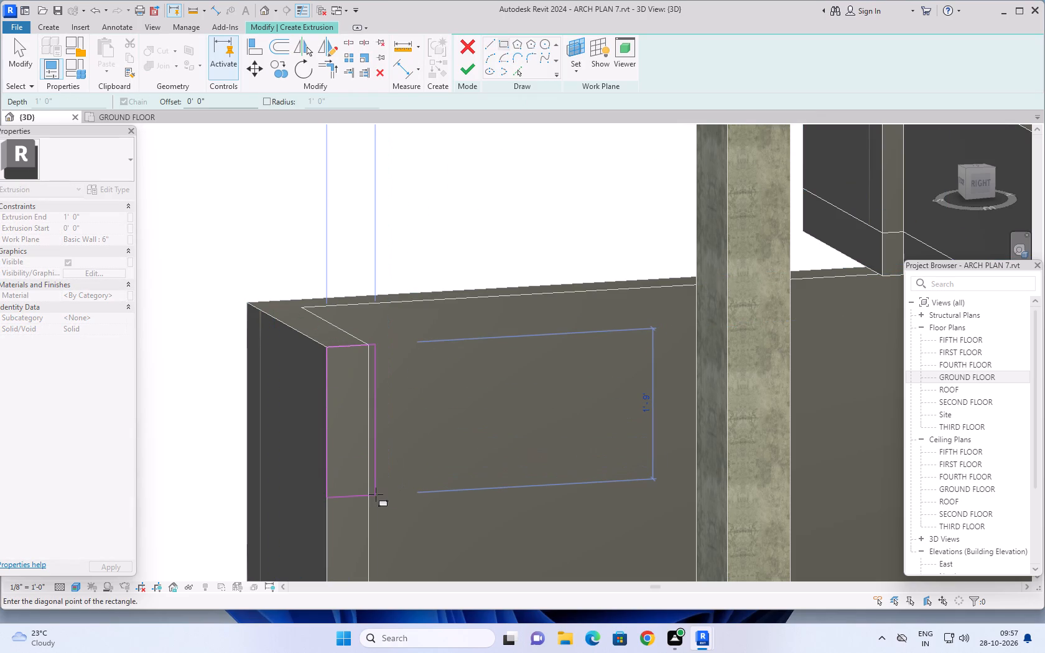
pyautogui.scroll(-4, 376, 494)
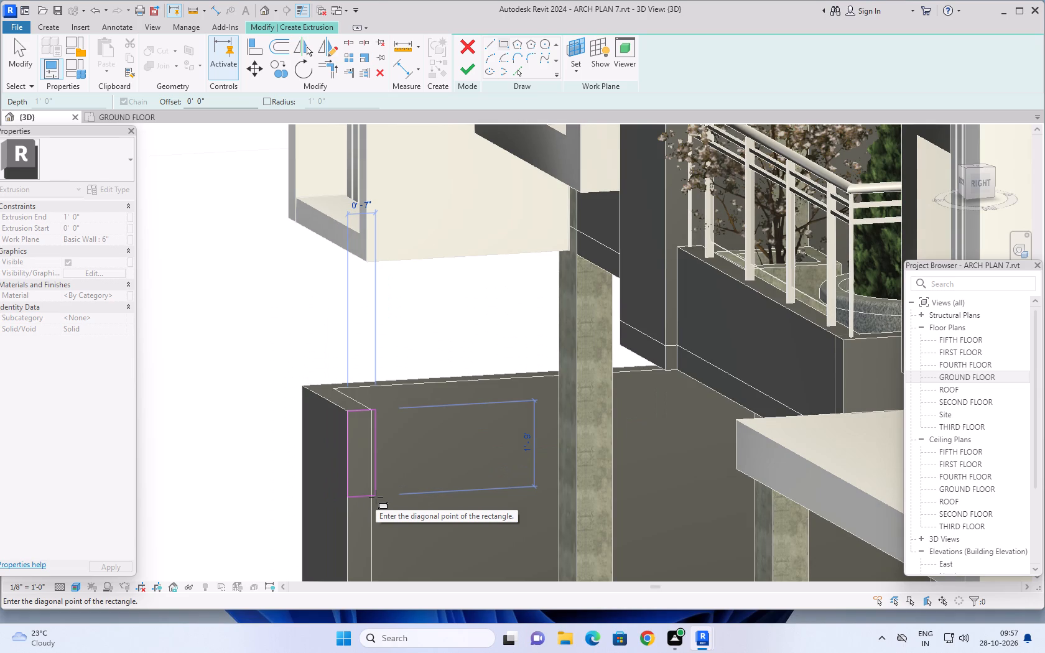
pyautogui.scroll(-6, 368, 501)
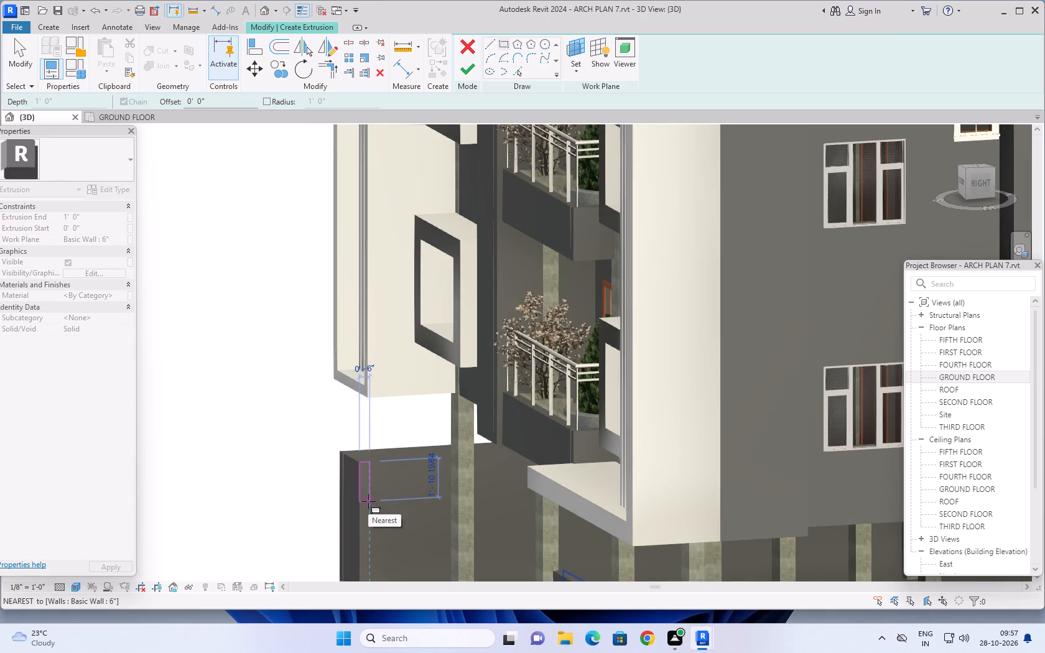
pyautogui.moveTo(368, 501); pyautogui.dragTo(369, 395, button='middle')
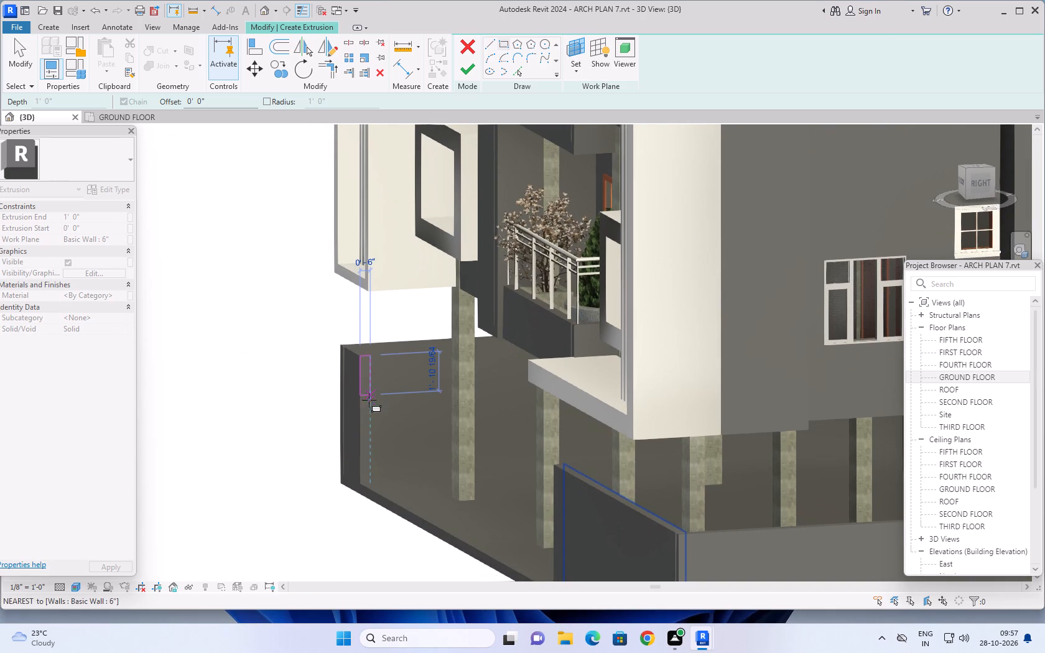
pyautogui.scroll(3, 374, 479)
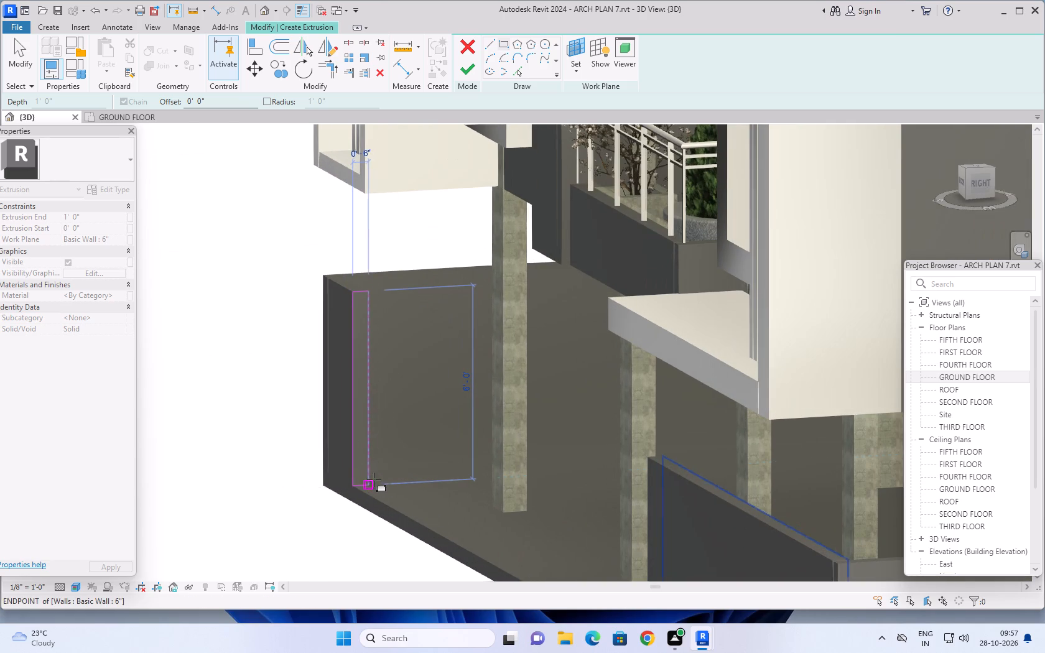
pyautogui.click(369, 483)
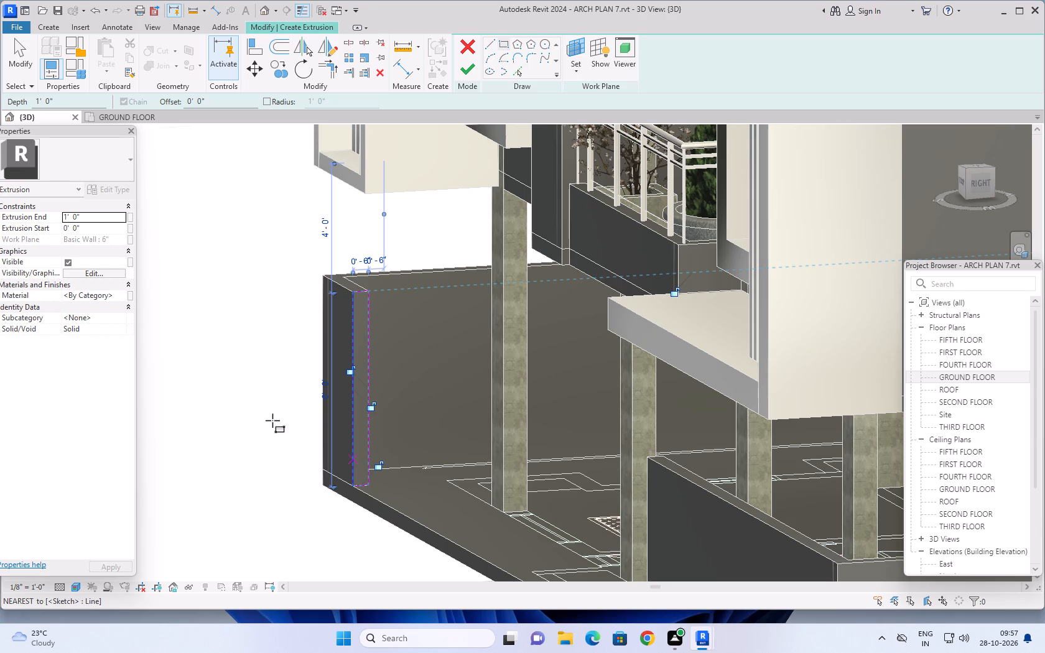
pyautogui.keyDown('shift'); pyautogui.moveTo(272, 422); pyautogui.dragTo(388, 465, button='middle'); pyautogui.keyUp('shift')
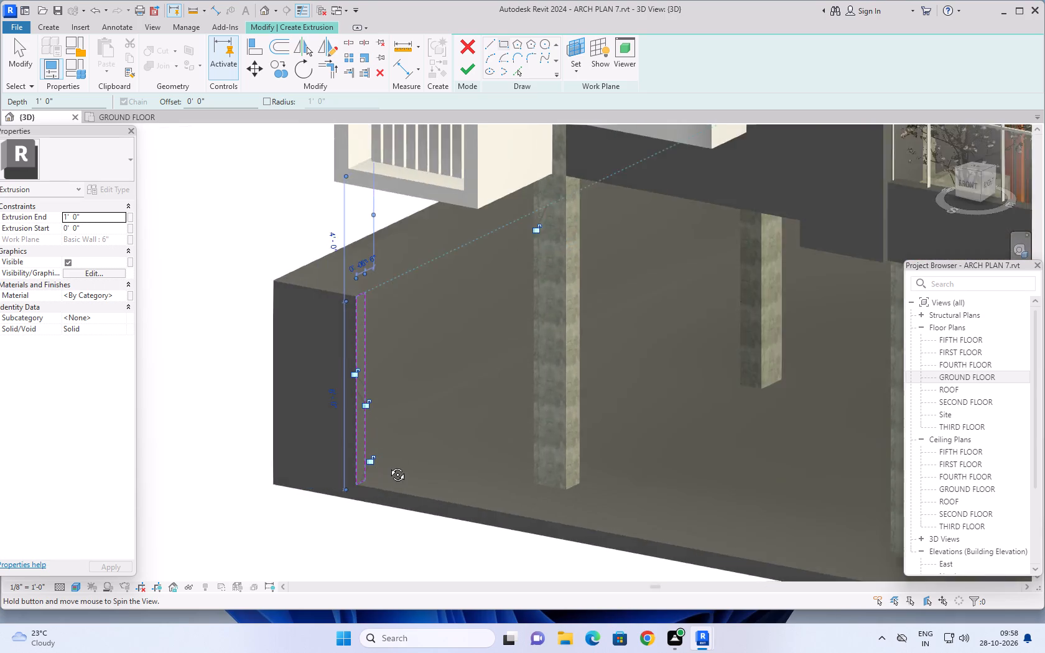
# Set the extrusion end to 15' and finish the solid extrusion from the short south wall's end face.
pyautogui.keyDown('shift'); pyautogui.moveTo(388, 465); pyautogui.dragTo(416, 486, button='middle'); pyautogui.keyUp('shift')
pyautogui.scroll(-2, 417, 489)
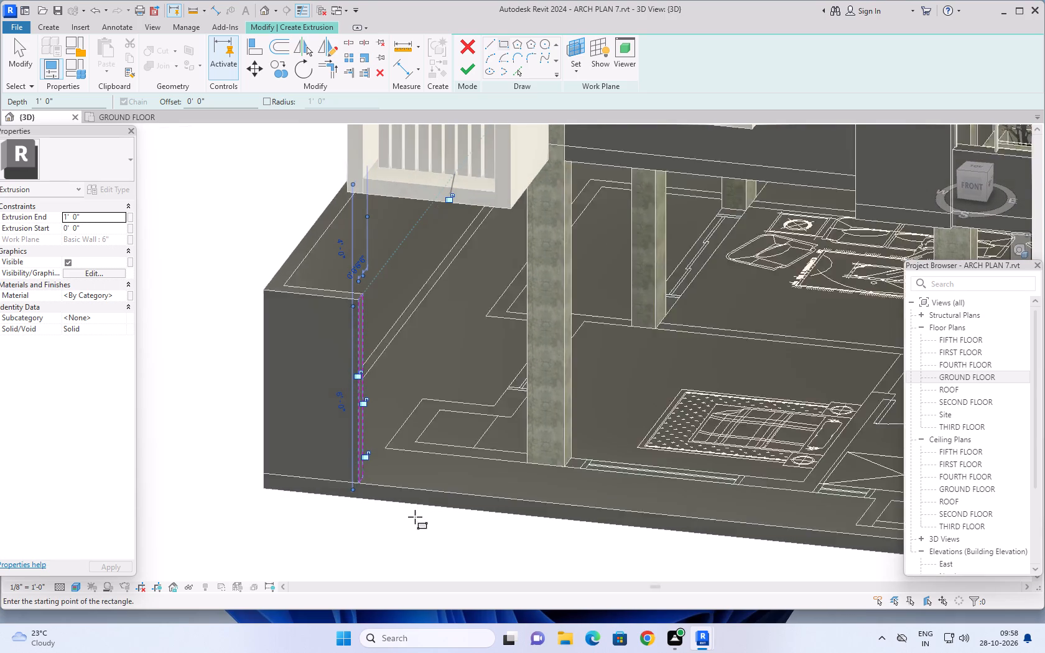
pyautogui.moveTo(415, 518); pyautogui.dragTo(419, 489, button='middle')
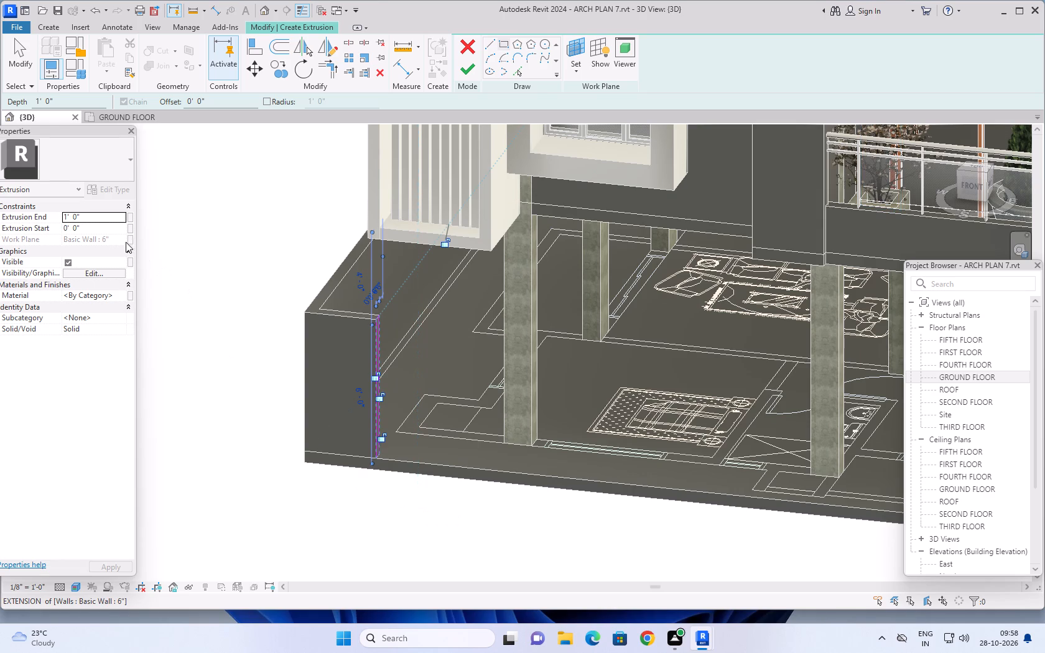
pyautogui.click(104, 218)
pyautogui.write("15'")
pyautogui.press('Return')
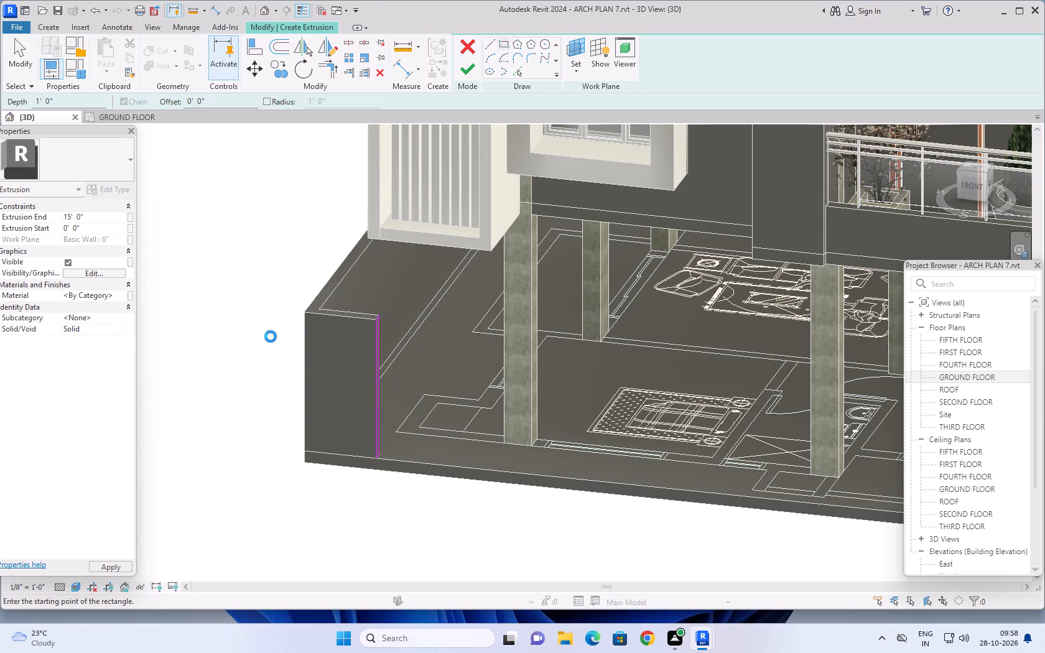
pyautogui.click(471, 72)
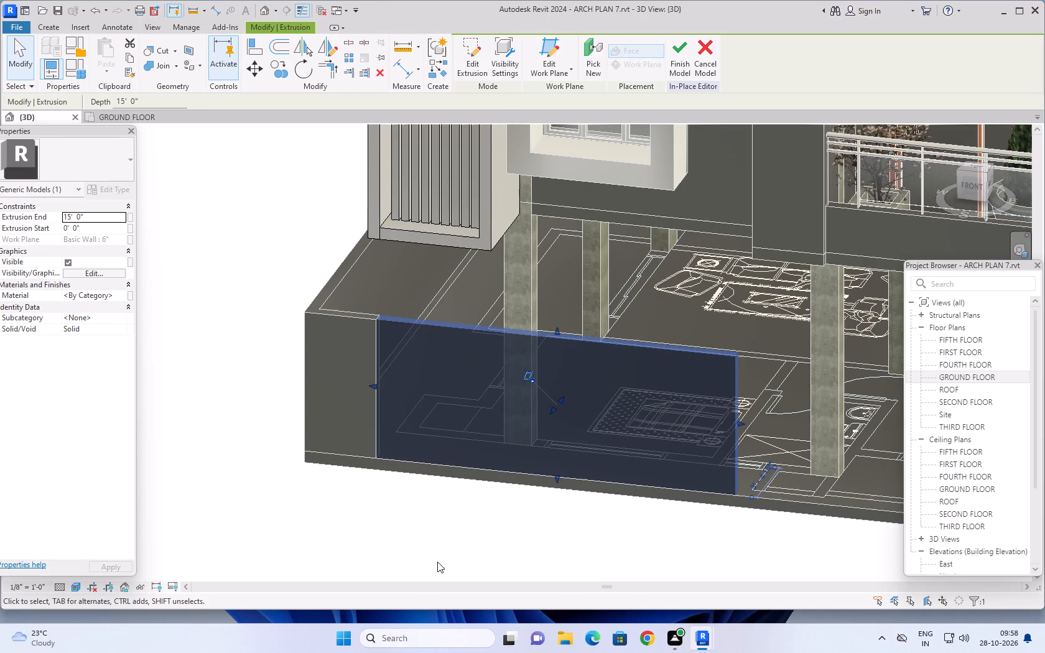
# Examine the new extrusion's length against the south opening and front columns from several angles.
pyautogui.moveTo(443, 520); pyautogui.dragTo(305, 370, button='middle')
pyautogui.scroll(-3, 429, 428)
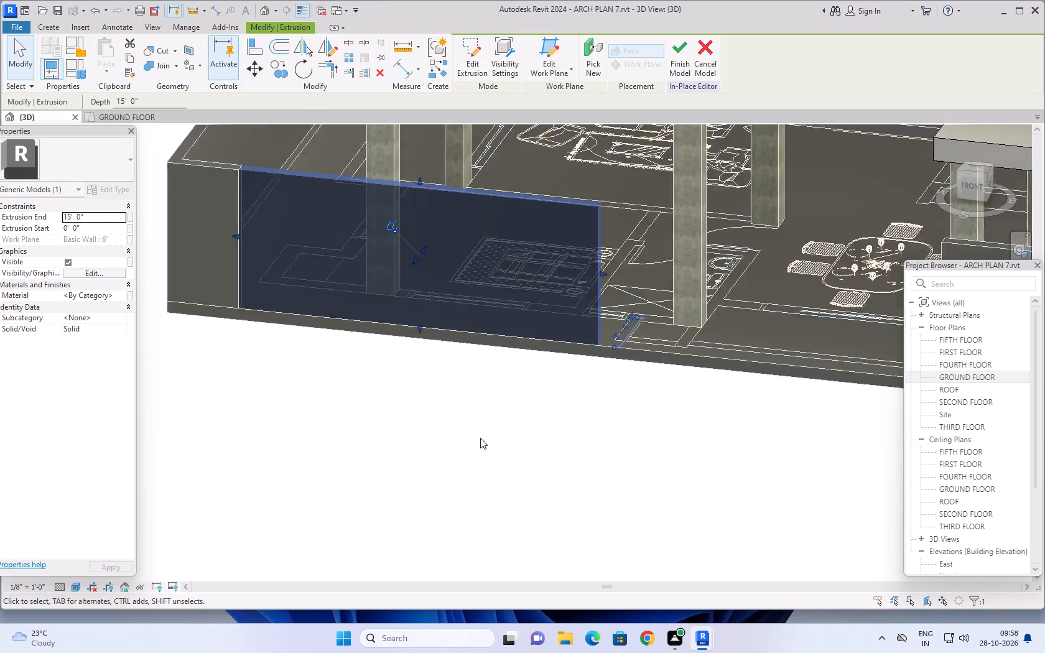
pyautogui.scroll(-2, 510, 438)
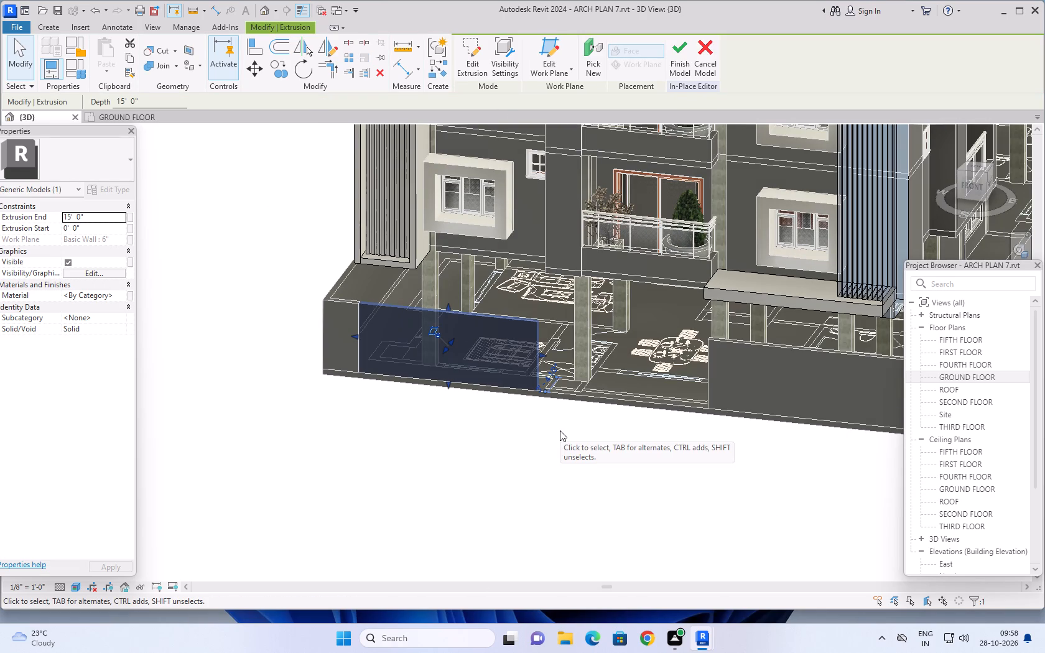
pyautogui.keyDown('shift'); pyautogui.moveTo(560, 430); pyautogui.dragTo(582, 497, button='middle'); pyautogui.keyUp('shift')
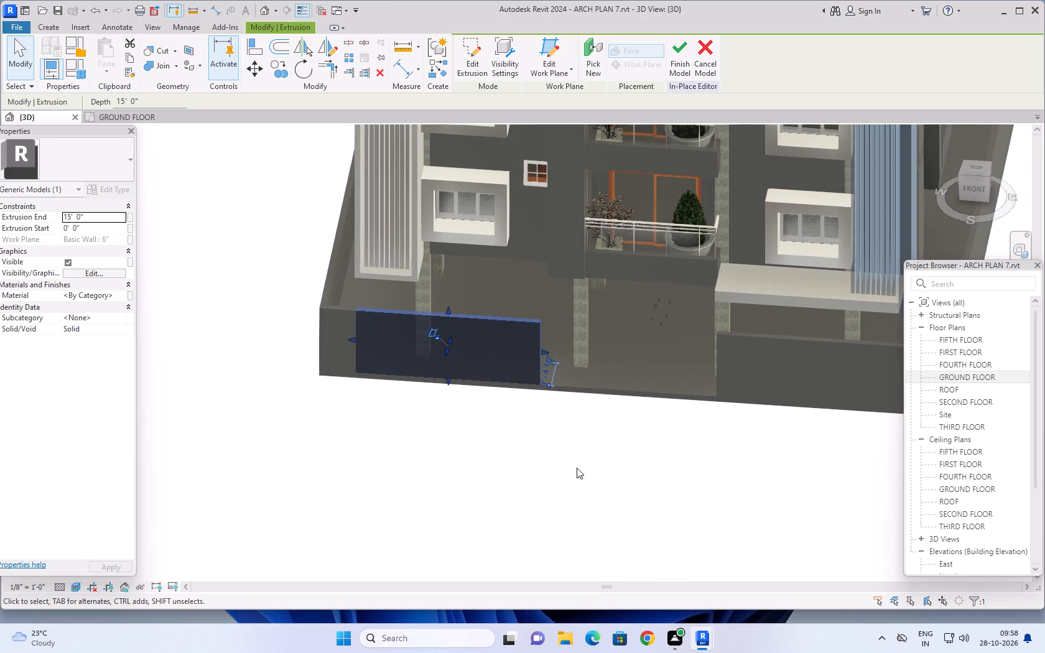
pyautogui.keyDown('shift'); pyautogui.moveTo(571, 444); pyautogui.dragTo(598, 475, button='middle'); pyautogui.keyUp('shift')
pyautogui.moveTo(575, 405); pyautogui.dragTo(565, 487, button='middle')
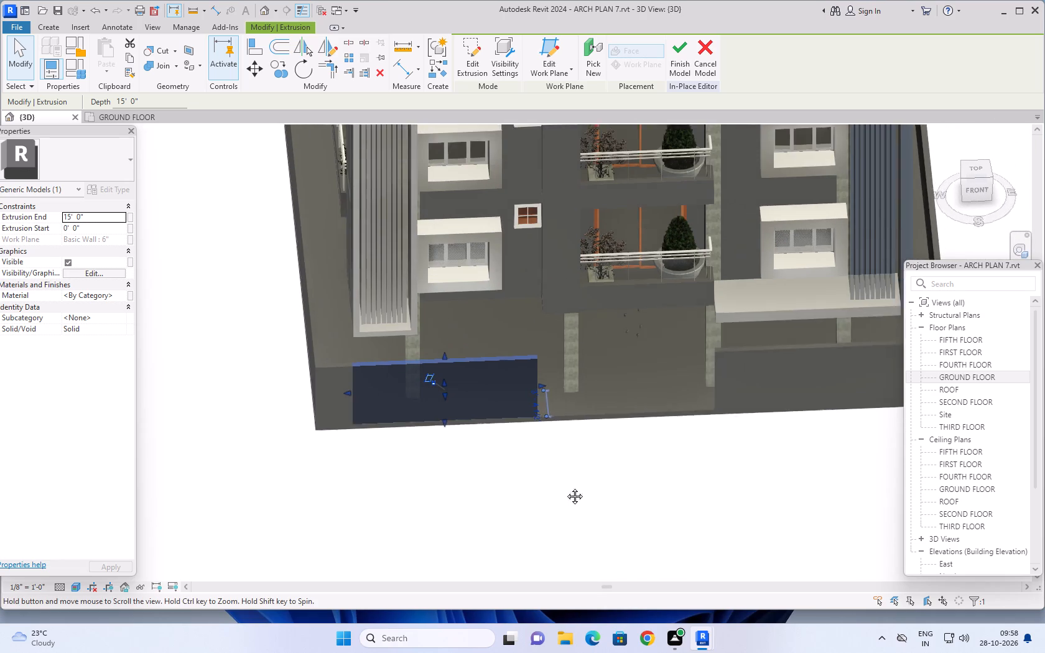
pyautogui.moveTo(565, 487); pyautogui.dragTo(562, 511, button='middle')
pyautogui.keyDown('shift'); pyautogui.moveTo(562, 508); pyautogui.dragTo(562, 559, button='middle'); pyautogui.keyUp('shift')
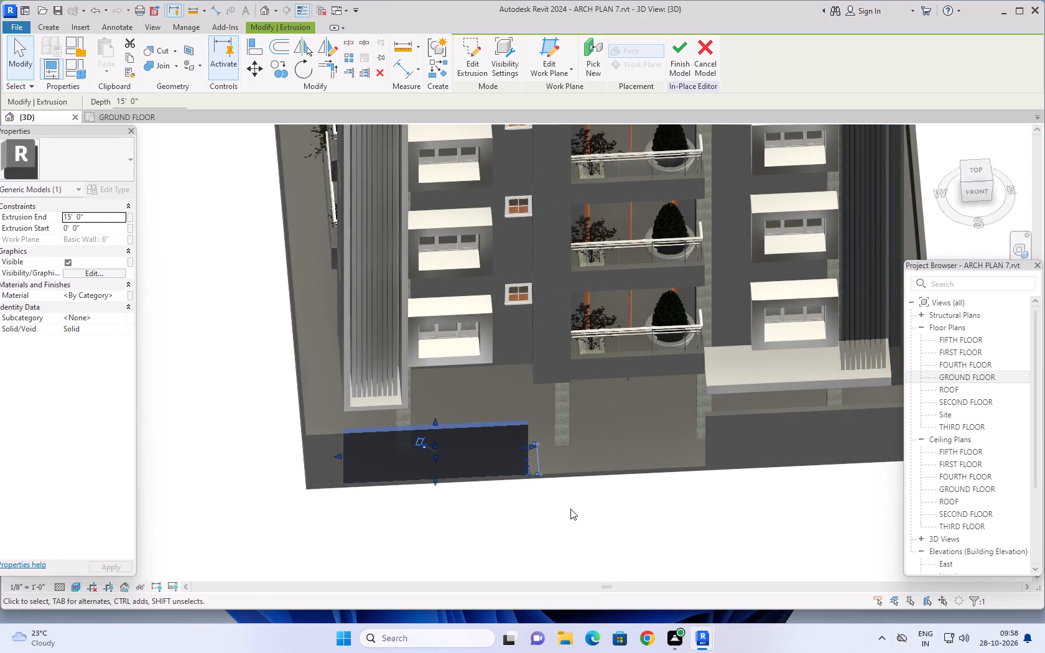
pyautogui.moveTo(570, 509); pyautogui.dragTo(585, 536, button='middle')
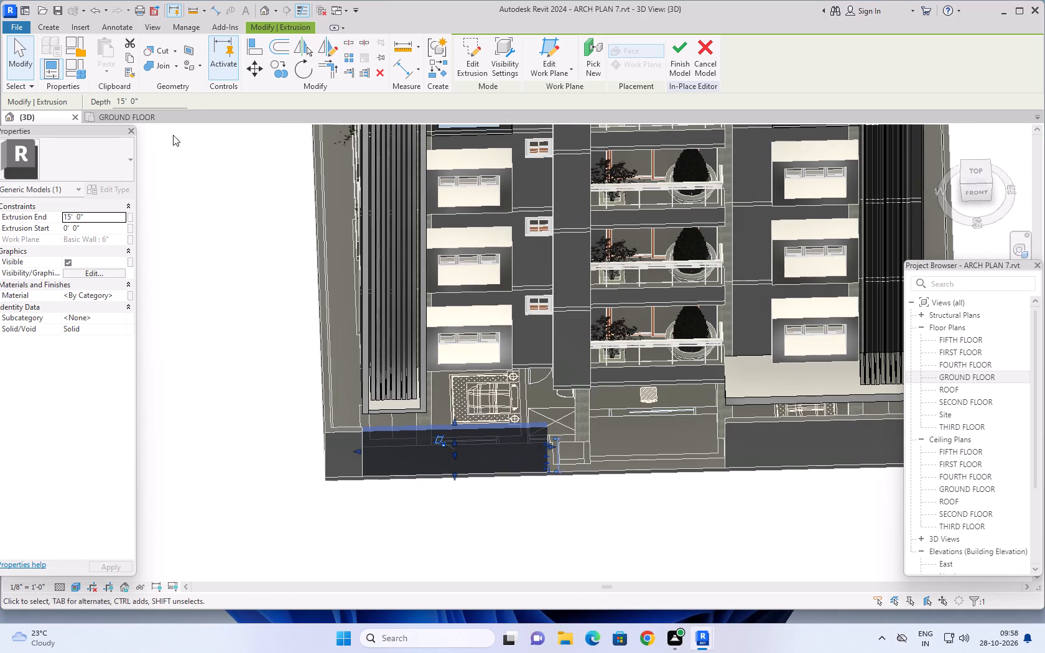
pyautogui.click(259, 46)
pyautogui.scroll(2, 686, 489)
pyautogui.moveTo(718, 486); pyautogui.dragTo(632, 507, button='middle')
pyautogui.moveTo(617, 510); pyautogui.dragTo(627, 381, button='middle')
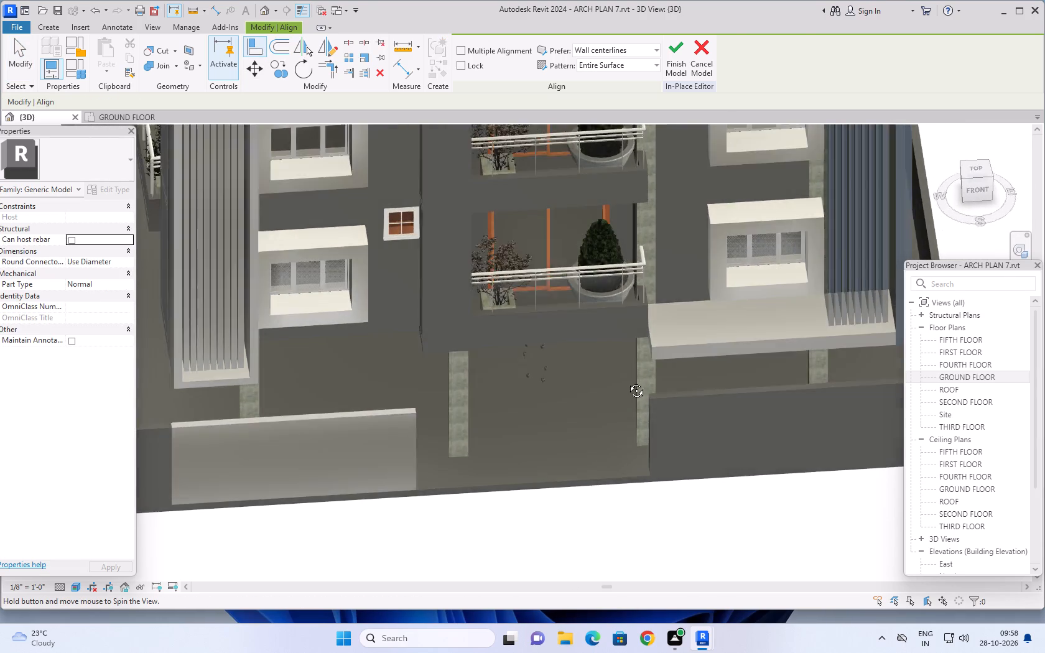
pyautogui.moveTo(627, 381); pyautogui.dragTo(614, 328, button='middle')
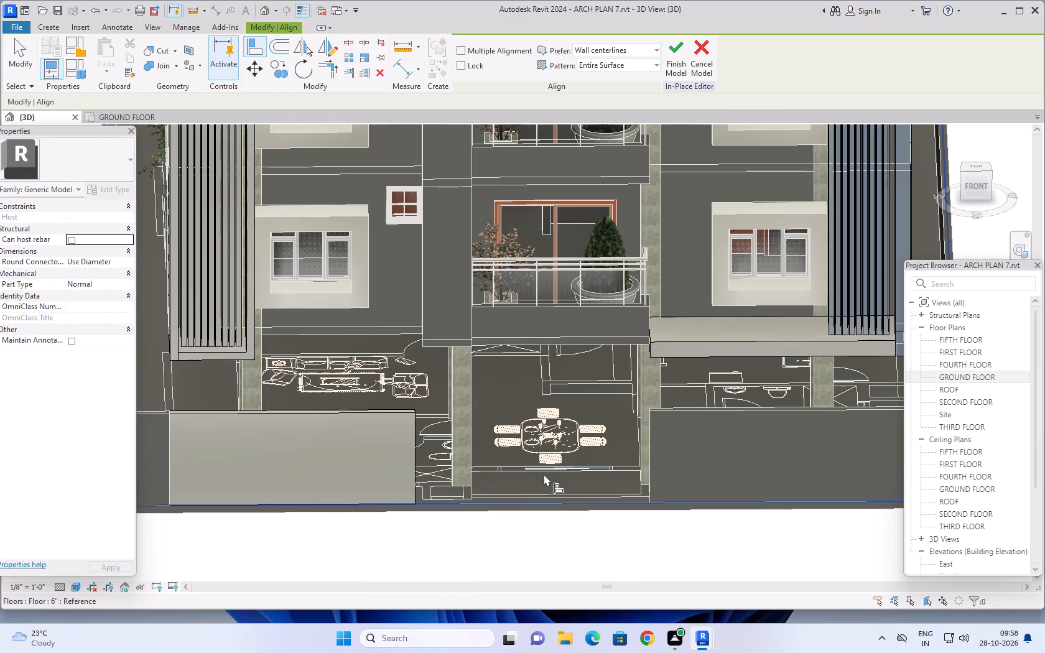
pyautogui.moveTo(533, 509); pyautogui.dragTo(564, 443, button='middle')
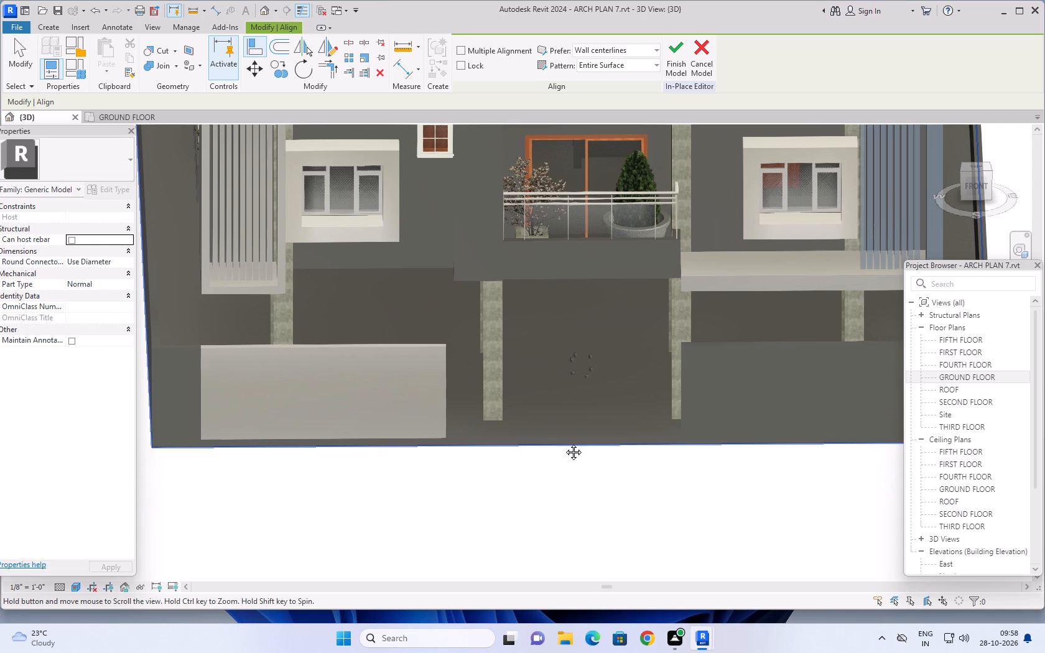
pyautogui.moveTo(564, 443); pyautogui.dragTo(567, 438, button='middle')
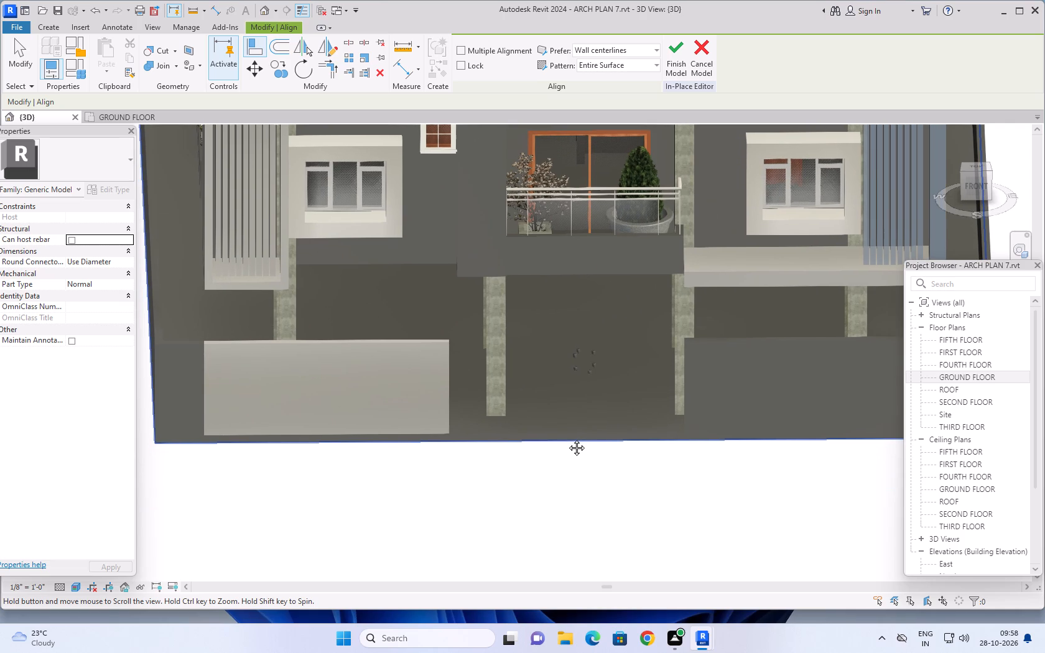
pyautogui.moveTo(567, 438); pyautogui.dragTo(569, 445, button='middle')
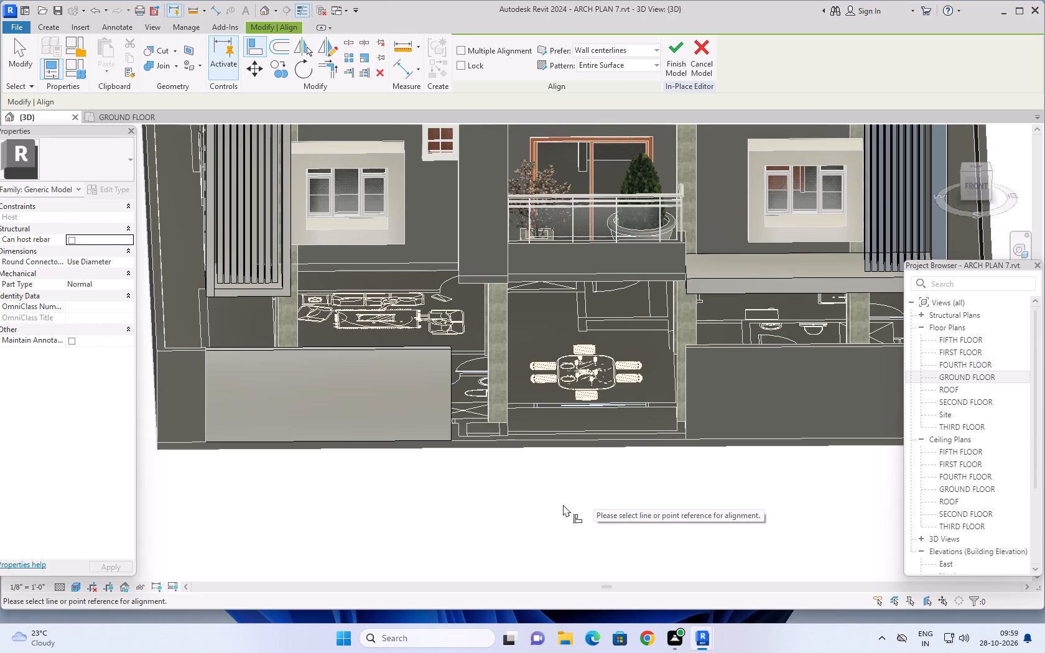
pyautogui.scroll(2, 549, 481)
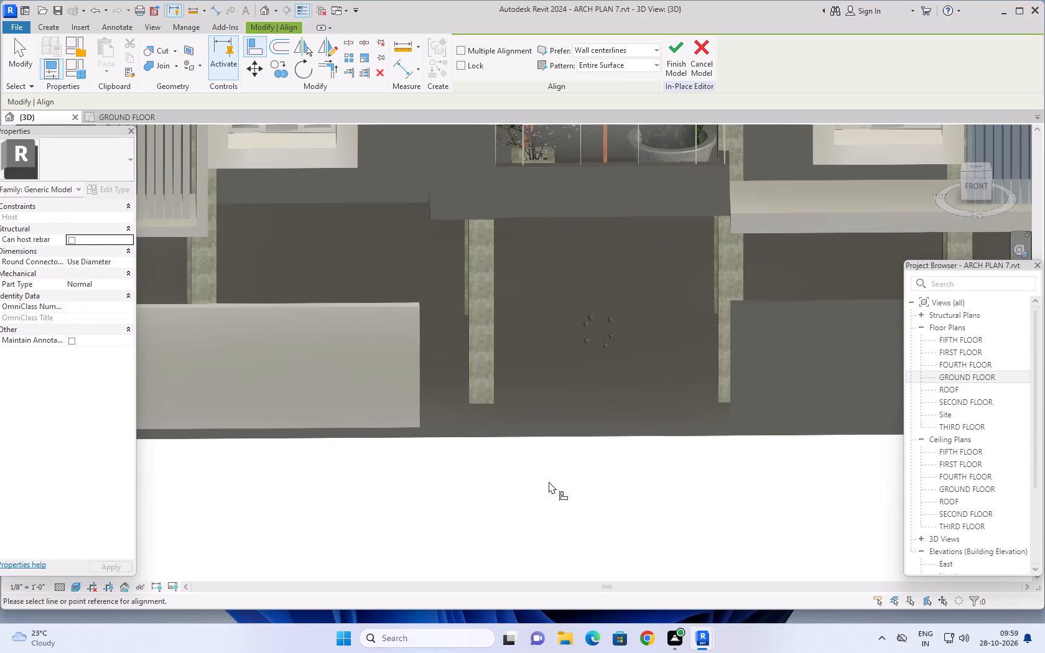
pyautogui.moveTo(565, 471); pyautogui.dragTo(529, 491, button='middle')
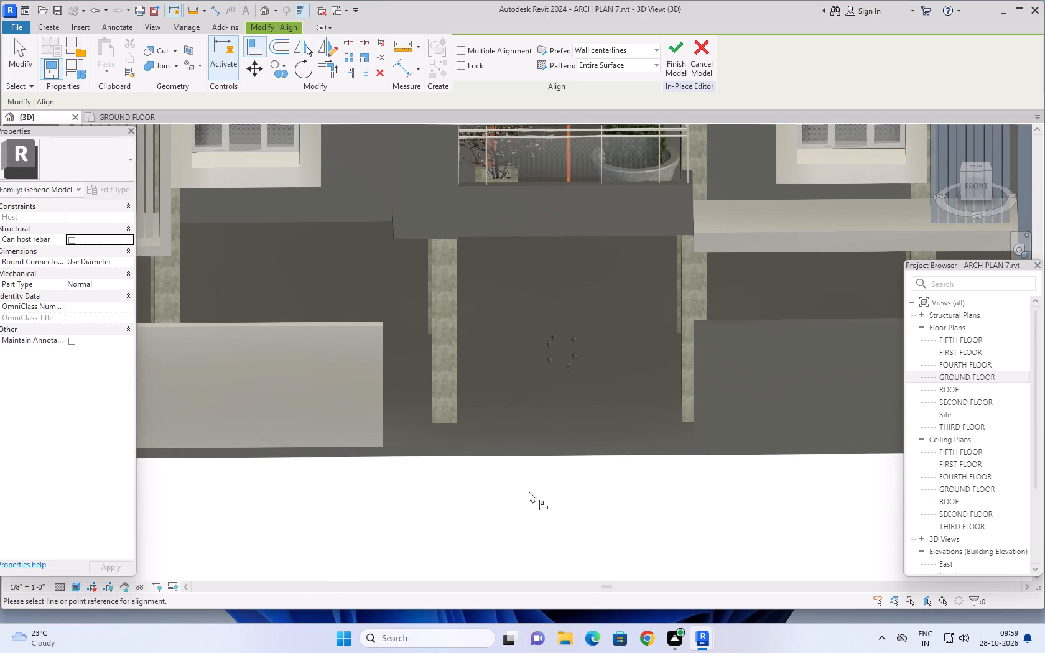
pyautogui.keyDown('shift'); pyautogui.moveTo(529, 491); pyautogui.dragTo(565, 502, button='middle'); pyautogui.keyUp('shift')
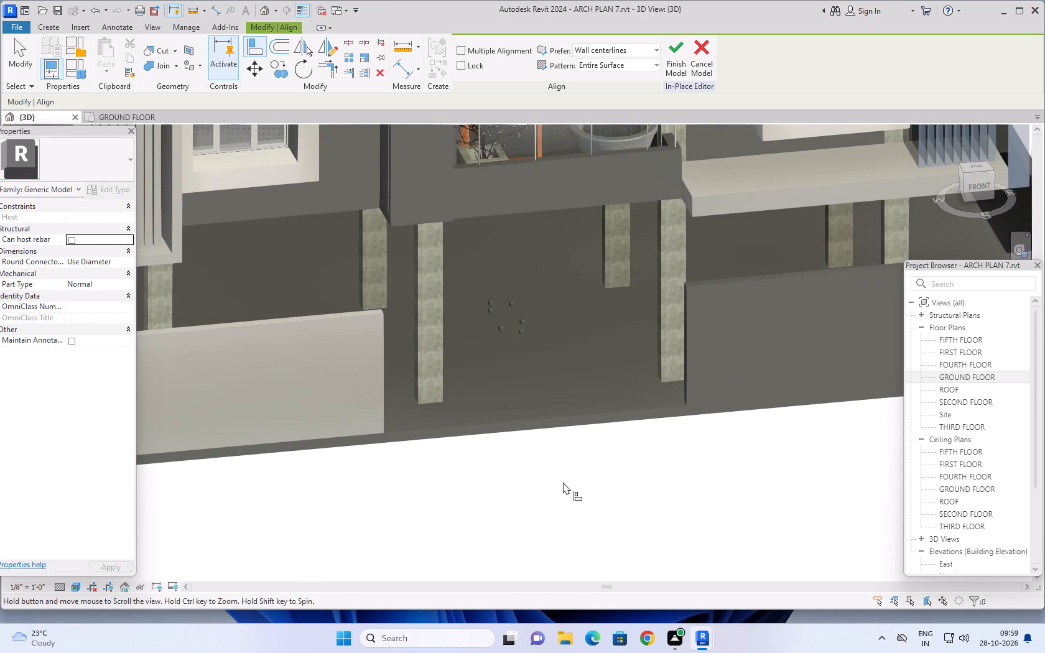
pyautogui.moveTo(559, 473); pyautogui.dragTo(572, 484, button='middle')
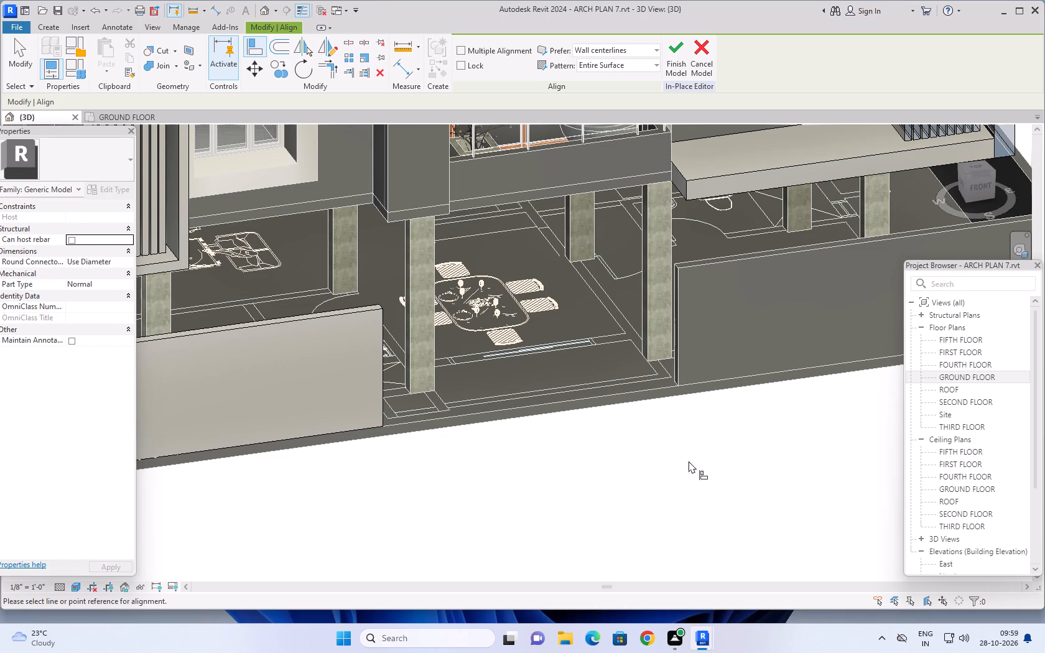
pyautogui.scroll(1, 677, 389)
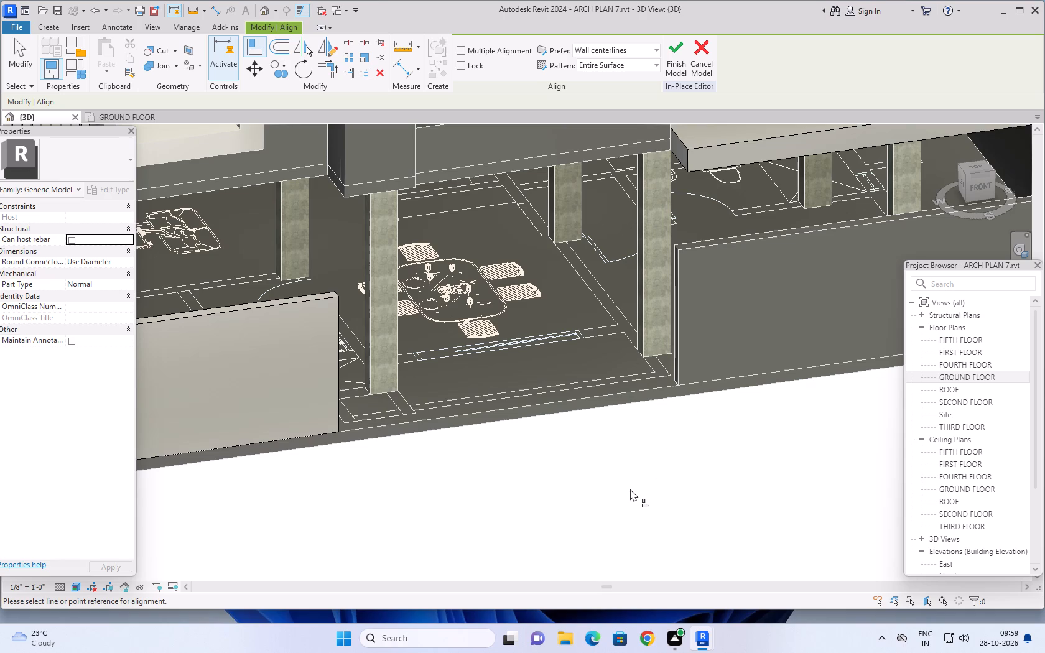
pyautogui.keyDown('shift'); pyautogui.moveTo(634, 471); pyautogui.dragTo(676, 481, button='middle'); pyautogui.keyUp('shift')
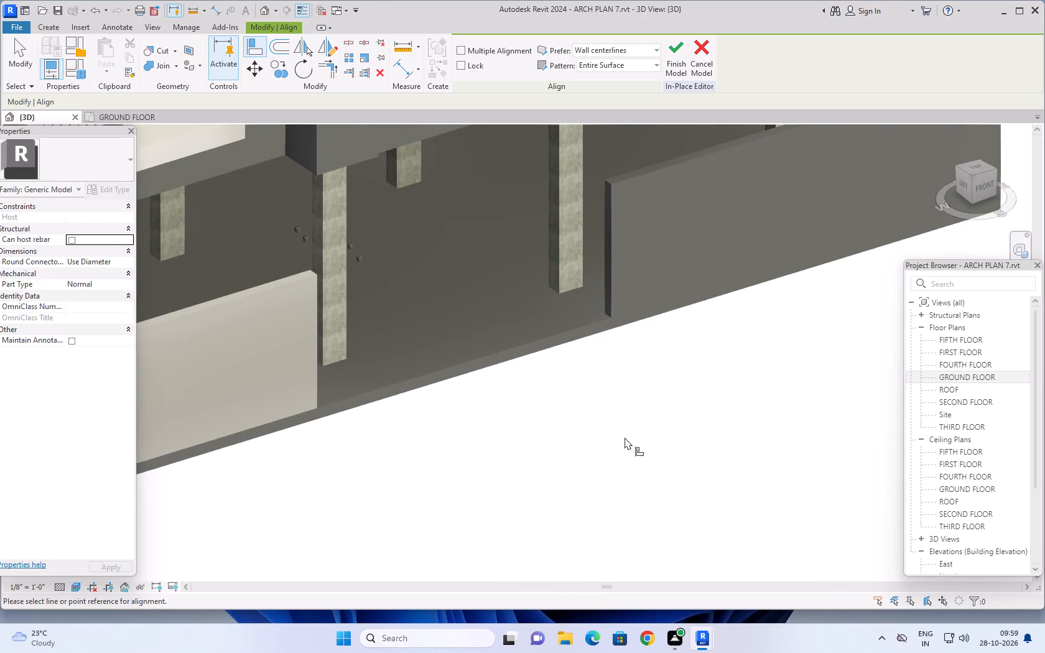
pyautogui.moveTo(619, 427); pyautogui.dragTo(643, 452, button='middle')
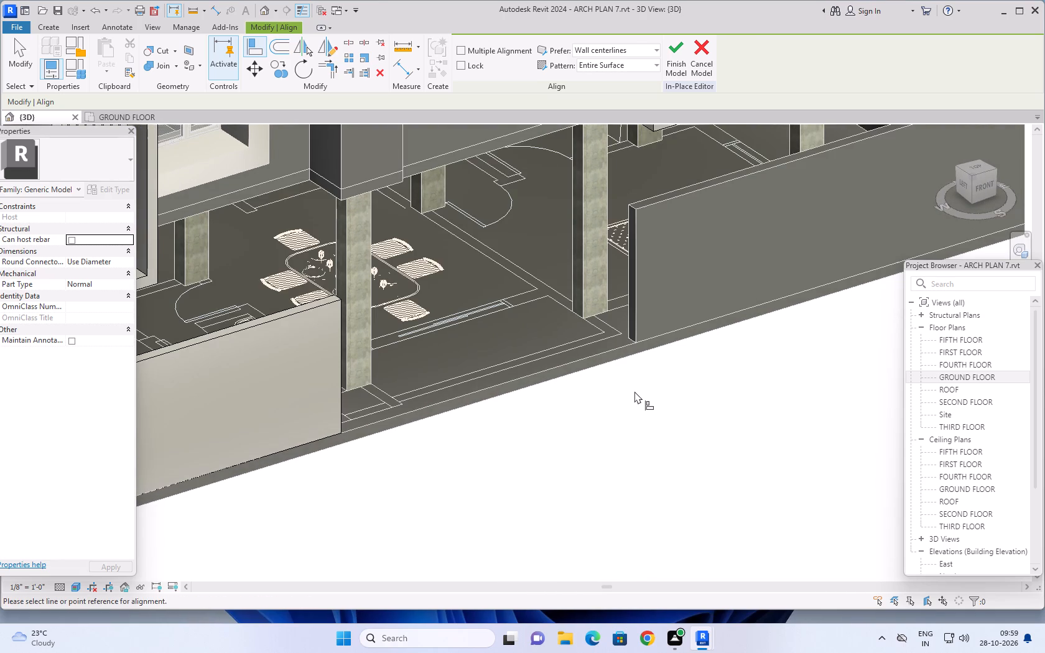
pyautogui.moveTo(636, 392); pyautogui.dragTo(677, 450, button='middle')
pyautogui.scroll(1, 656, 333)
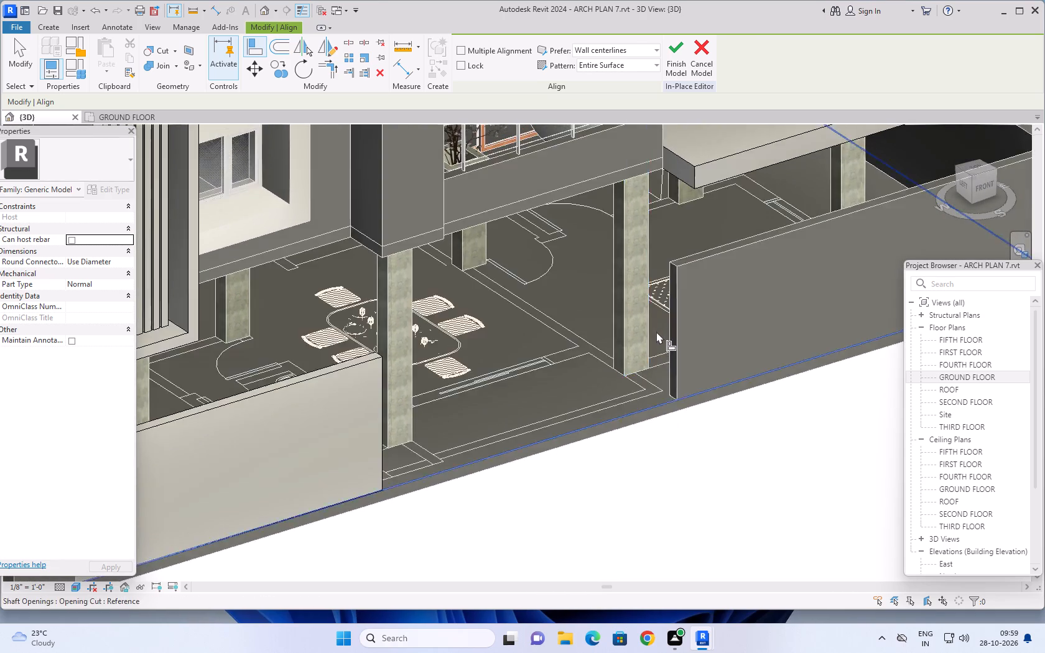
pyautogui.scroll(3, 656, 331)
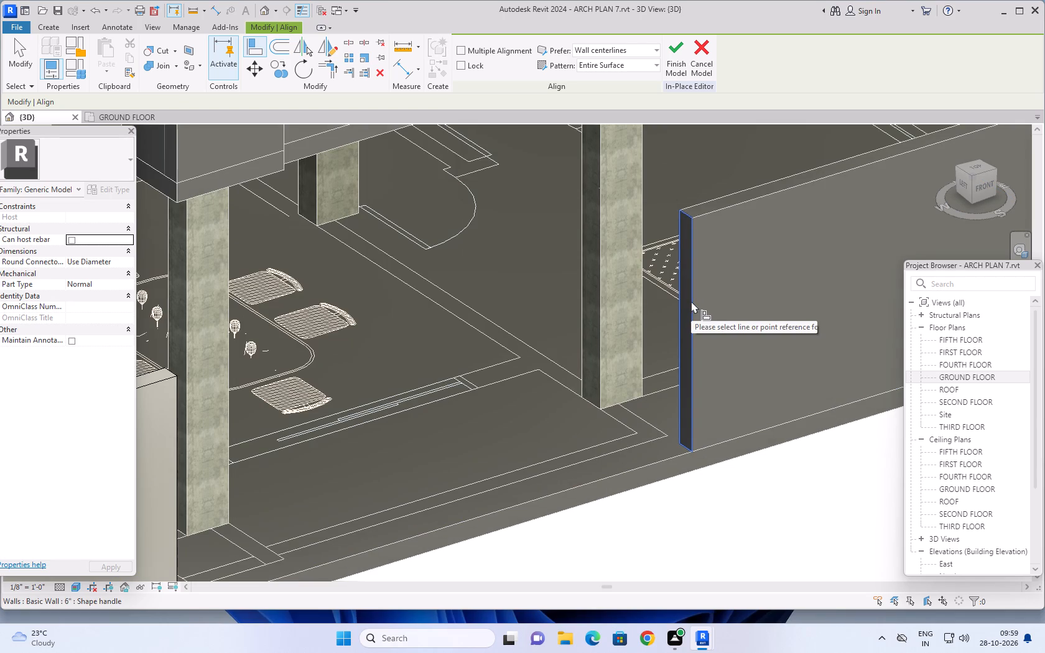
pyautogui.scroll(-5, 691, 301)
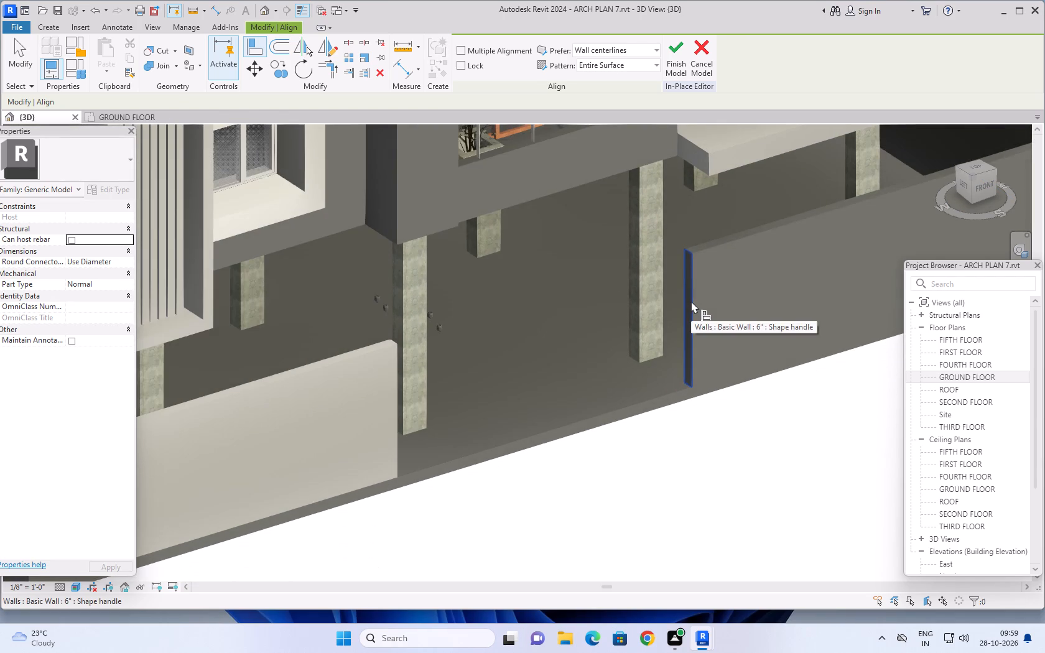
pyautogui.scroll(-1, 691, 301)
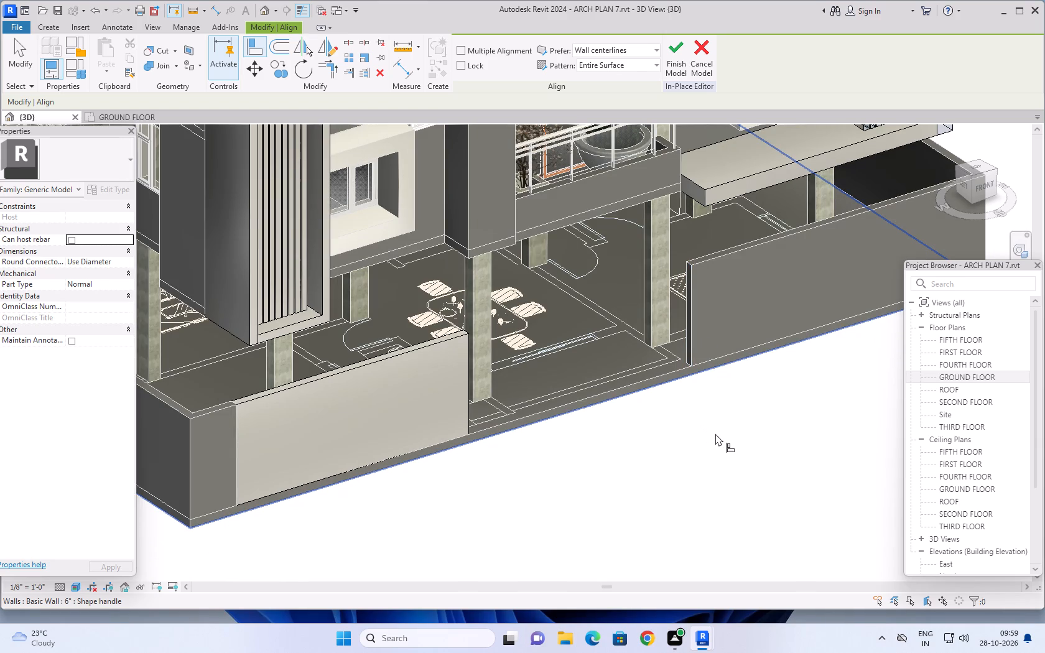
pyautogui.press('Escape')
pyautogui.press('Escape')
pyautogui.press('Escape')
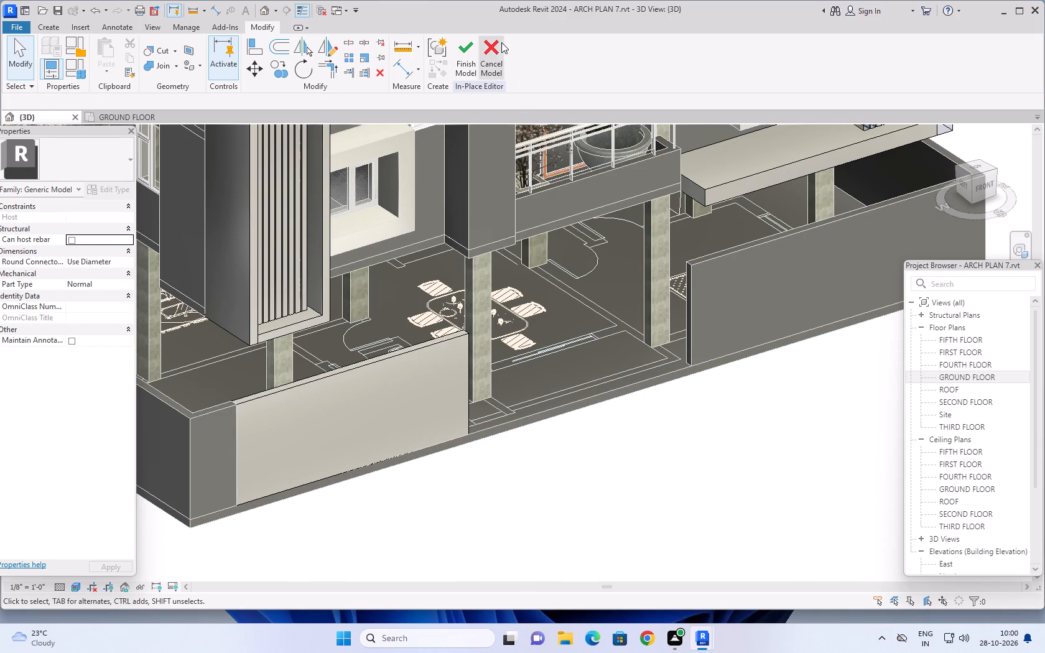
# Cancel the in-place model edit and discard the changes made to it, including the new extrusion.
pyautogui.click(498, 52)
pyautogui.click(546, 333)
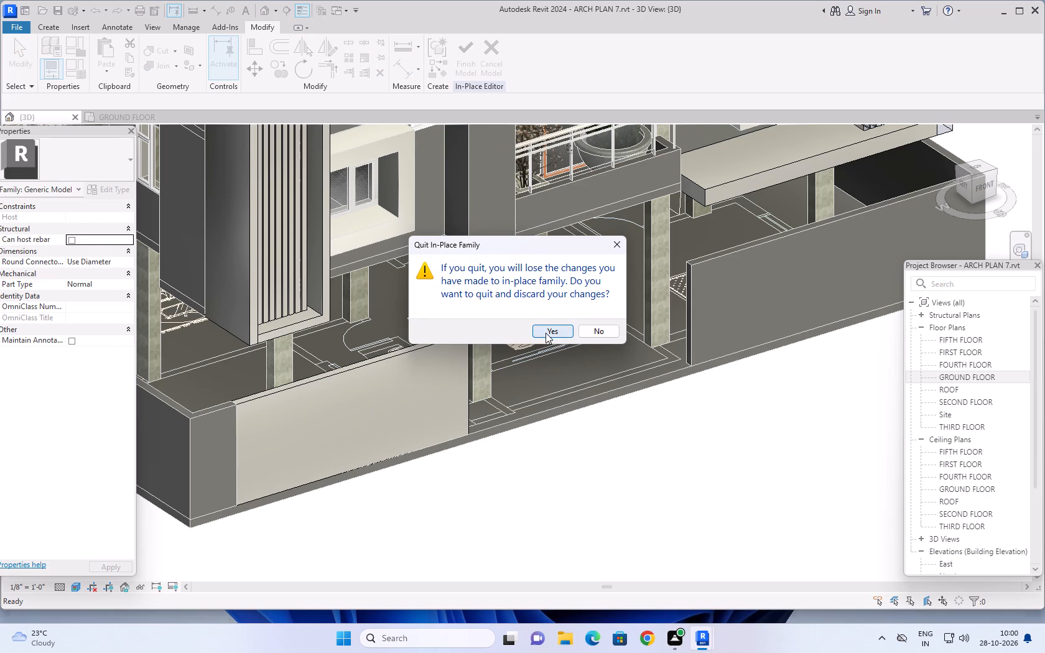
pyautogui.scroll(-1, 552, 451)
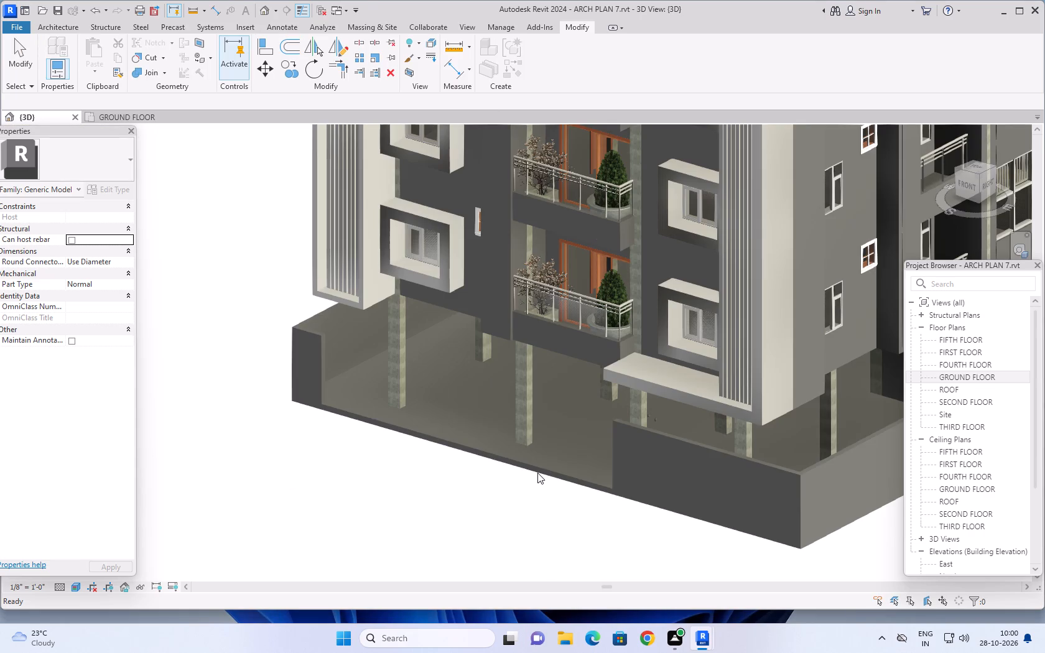
# In the GROUND FLOOR plan, align the short south perimeter wall's end with the east face of the southwest bedroom's column.
pyautogui.click(117, 114)
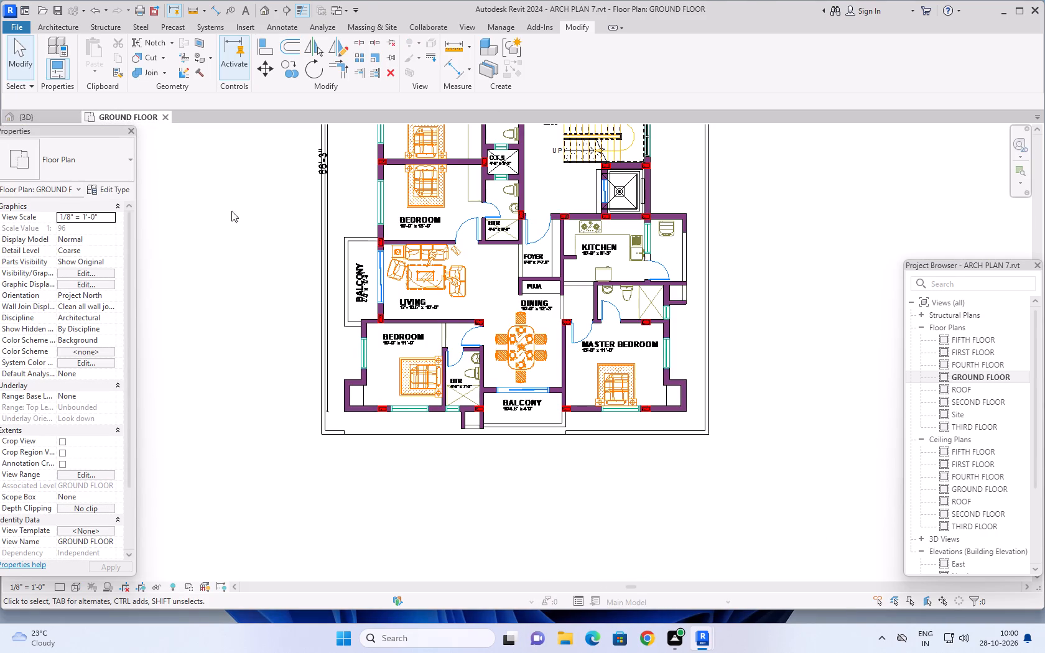
pyautogui.scroll(4, 397, 465)
pyautogui.moveTo(395, 460); pyautogui.dragTo(429, 435, button='middle')
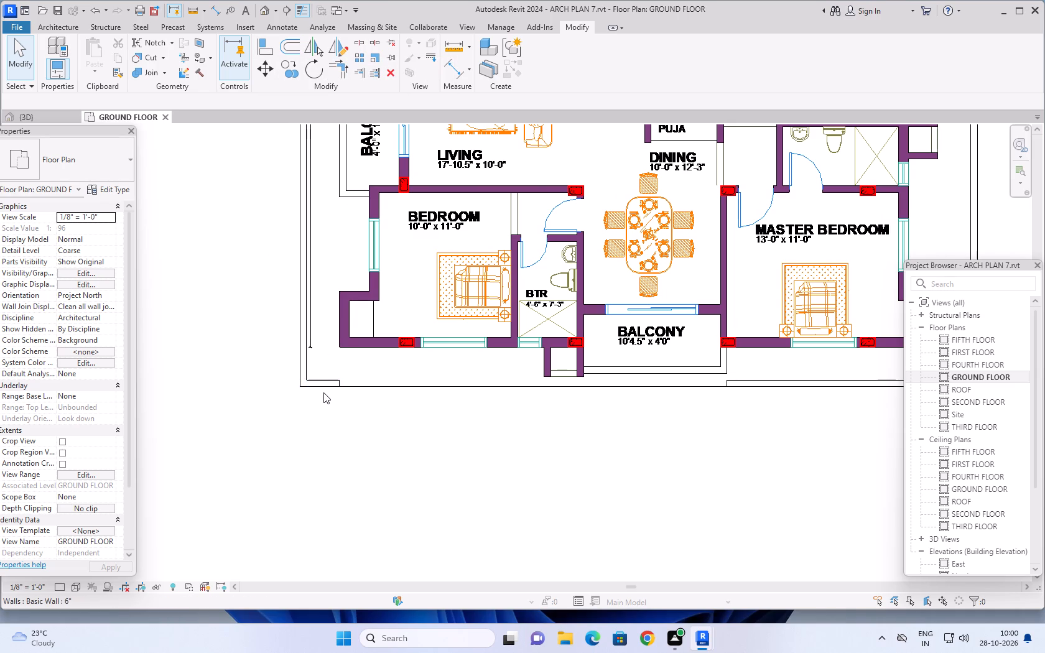
pyautogui.click(267, 39)
pyautogui.scroll(10, 406, 371)
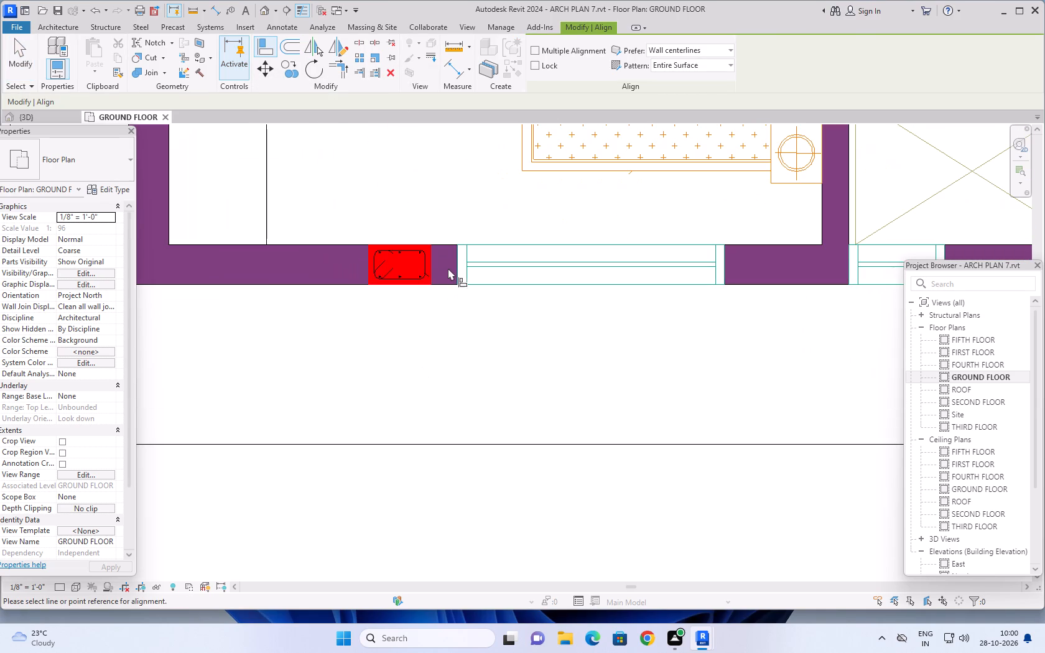
pyautogui.click(432, 263)
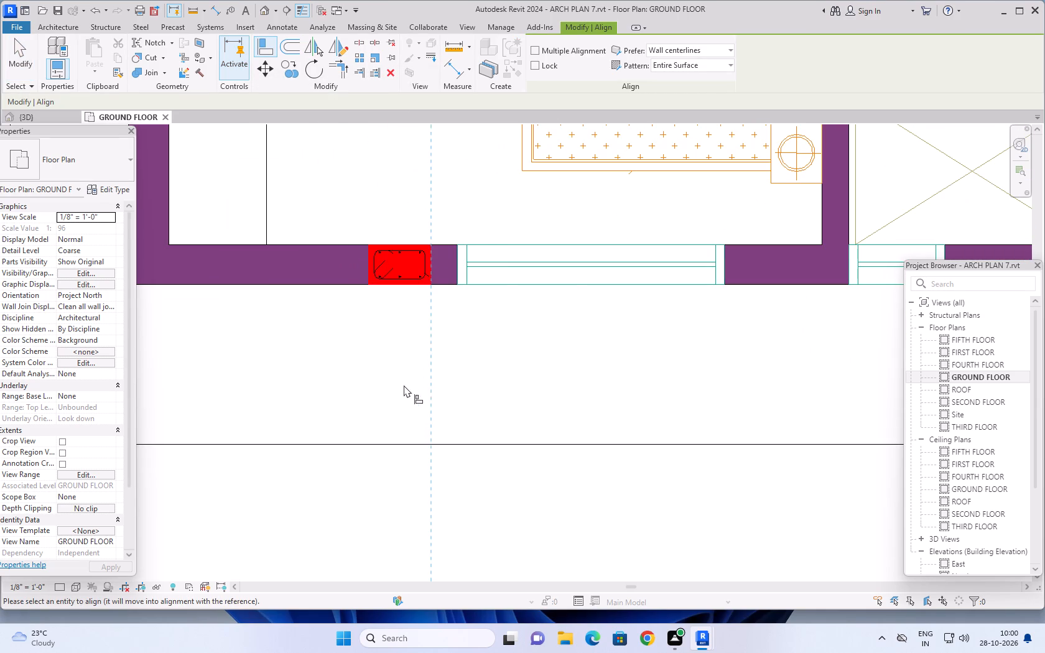
pyautogui.scroll(-4, 400, 387)
pyautogui.scroll(5, 252, 421)
pyautogui.click(233, 405)
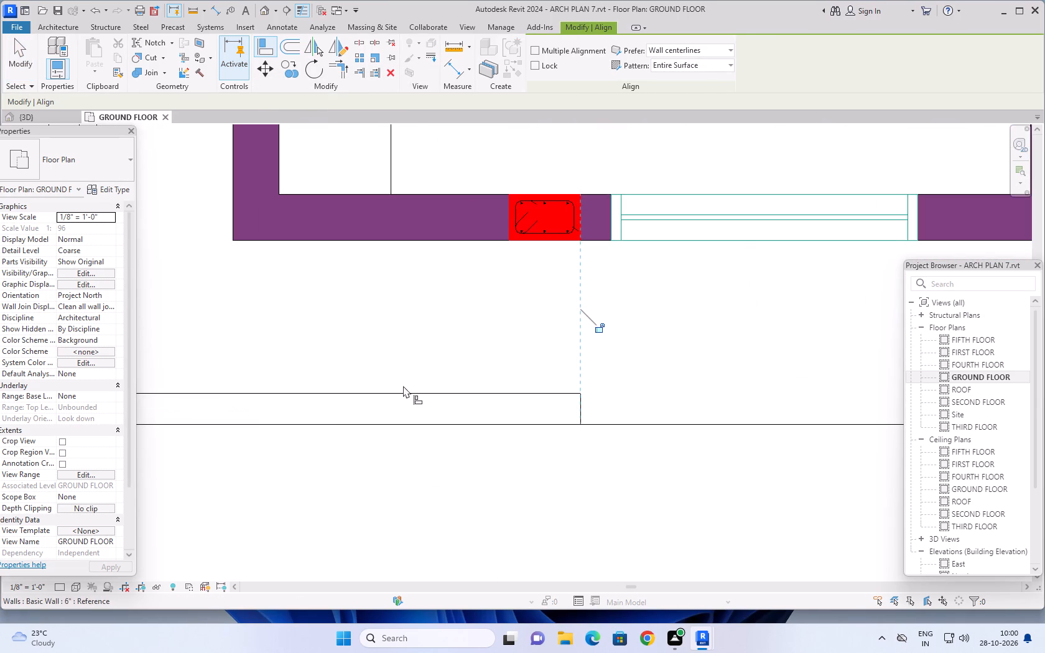
pyautogui.scroll(-12, 405, 385)
pyautogui.moveTo(516, 432); pyautogui.dragTo(468, 458, button='middle')
pyautogui.press('Escape')
pyautogui.press('Escape')
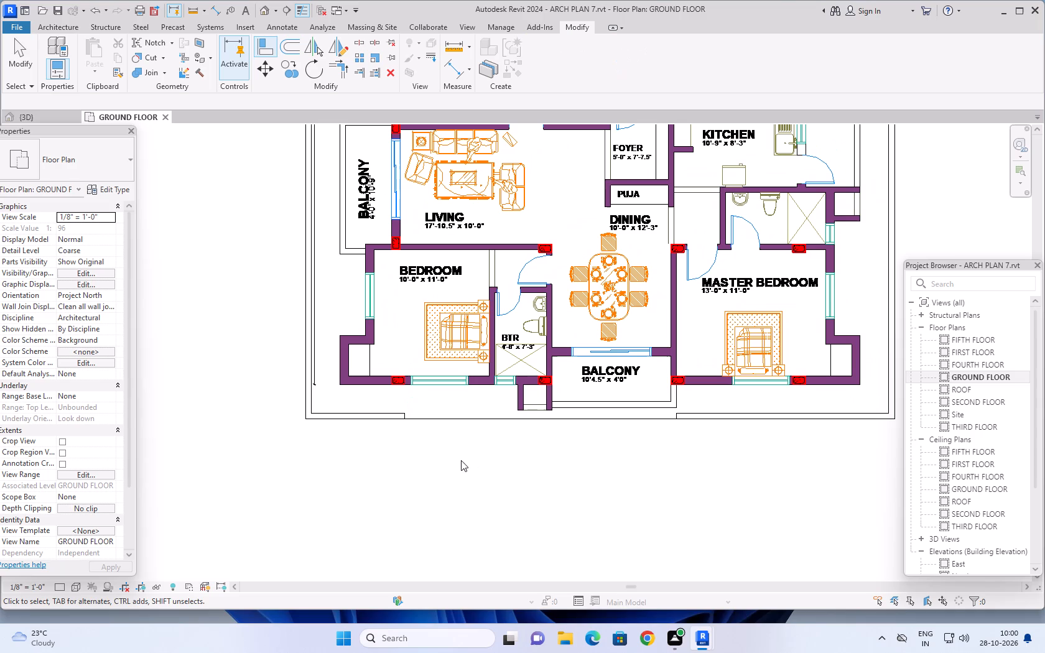
# In the 3D view, open the front facade's vertical fin and canopy generic model for in-place editing.
pyautogui.press('Escape')
pyautogui.press('Escape')
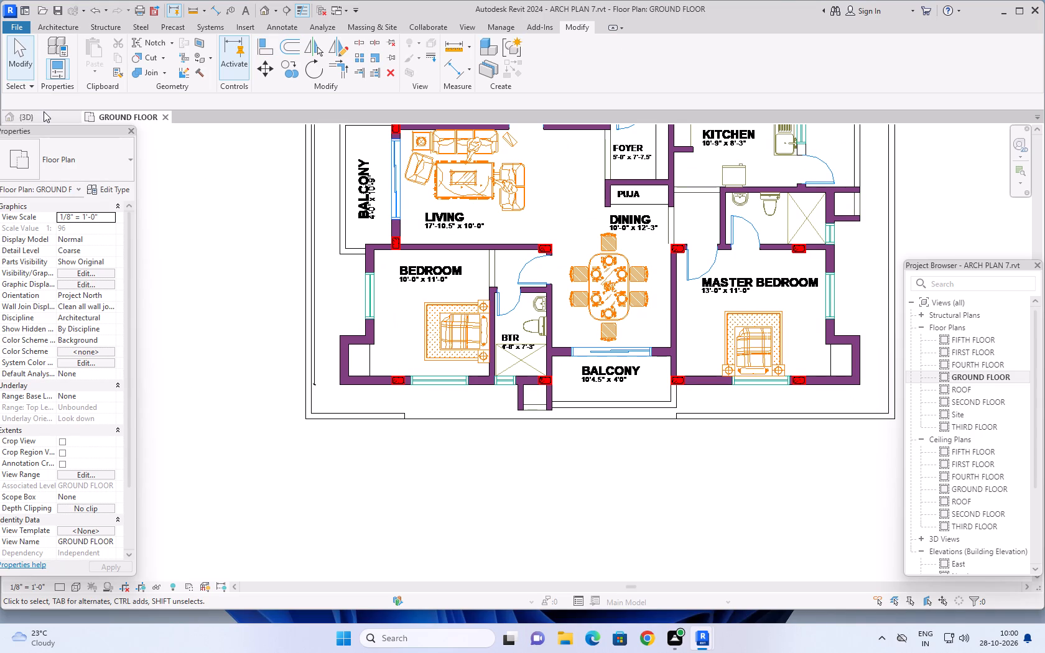
pyautogui.moveTo(210, 230); pyautogui.dragTo(210, 250, button='middle')
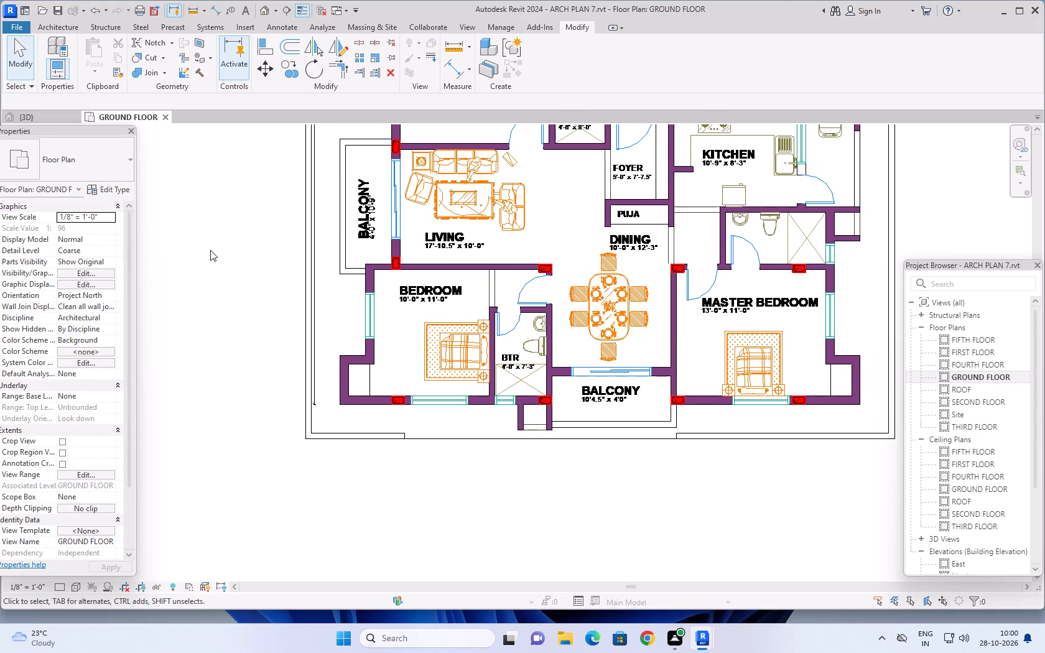
pyautogui.click(40, 120)
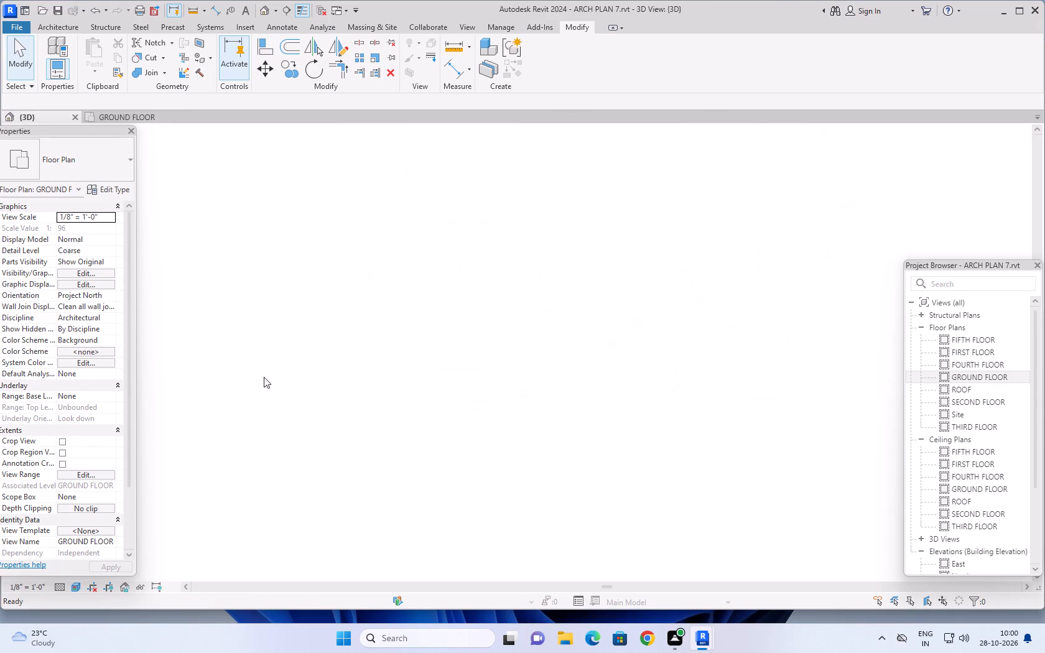
pyautogui.moveTo(441, 468); pyautogui.dragTo(425, 494, button='middle')
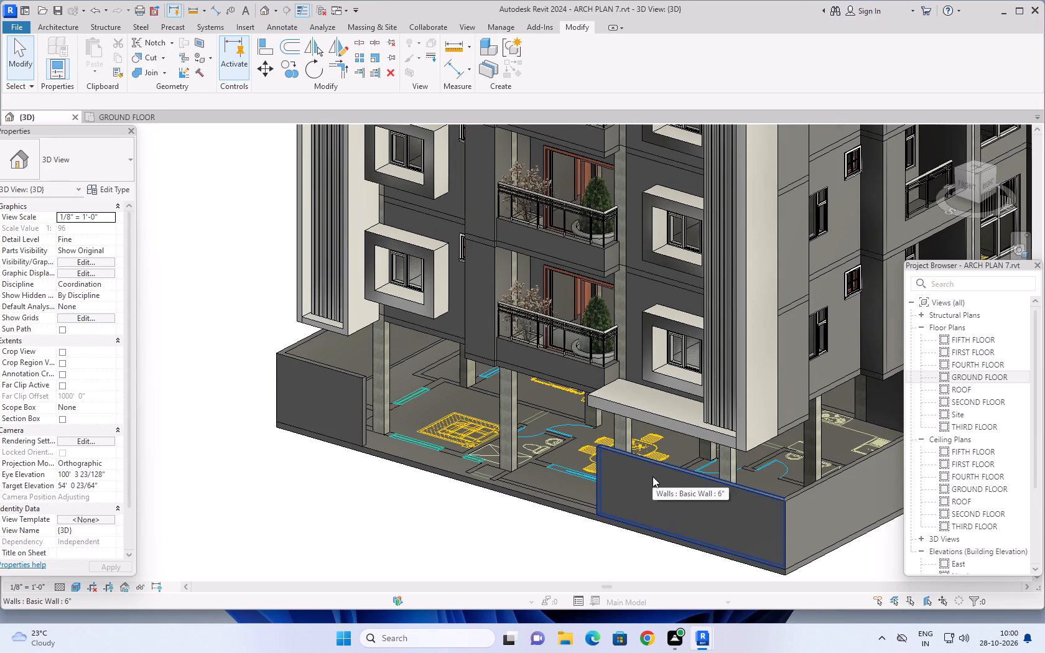
pyautogui.scroll(-2, 653, 476)
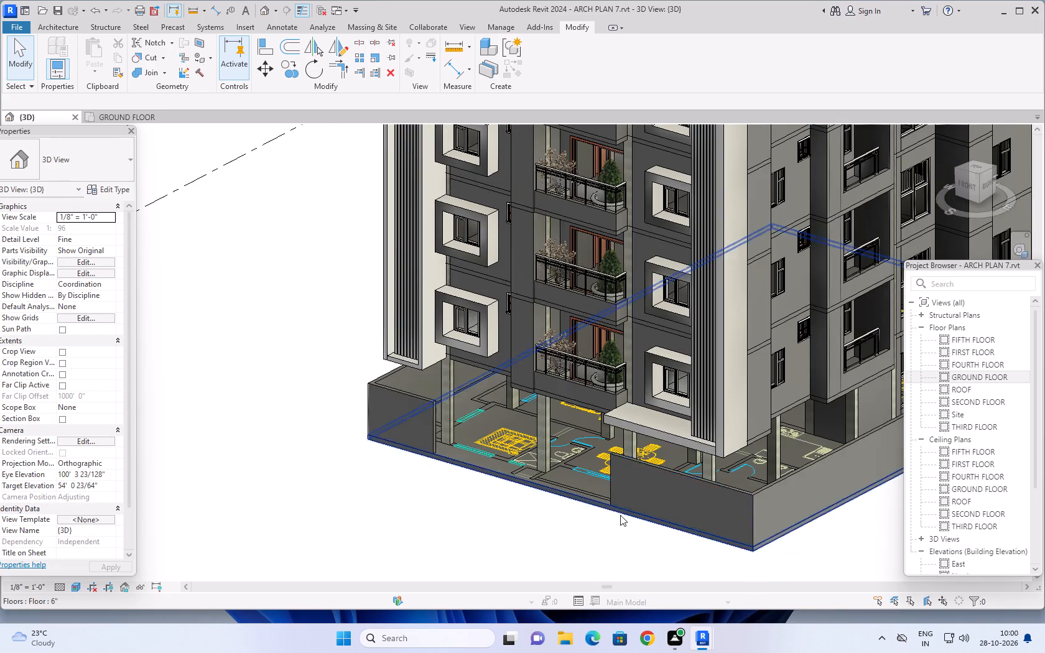
pyautogui.moveTo(616, 517); pyautogui.dragTo(571, 567, button='middle')
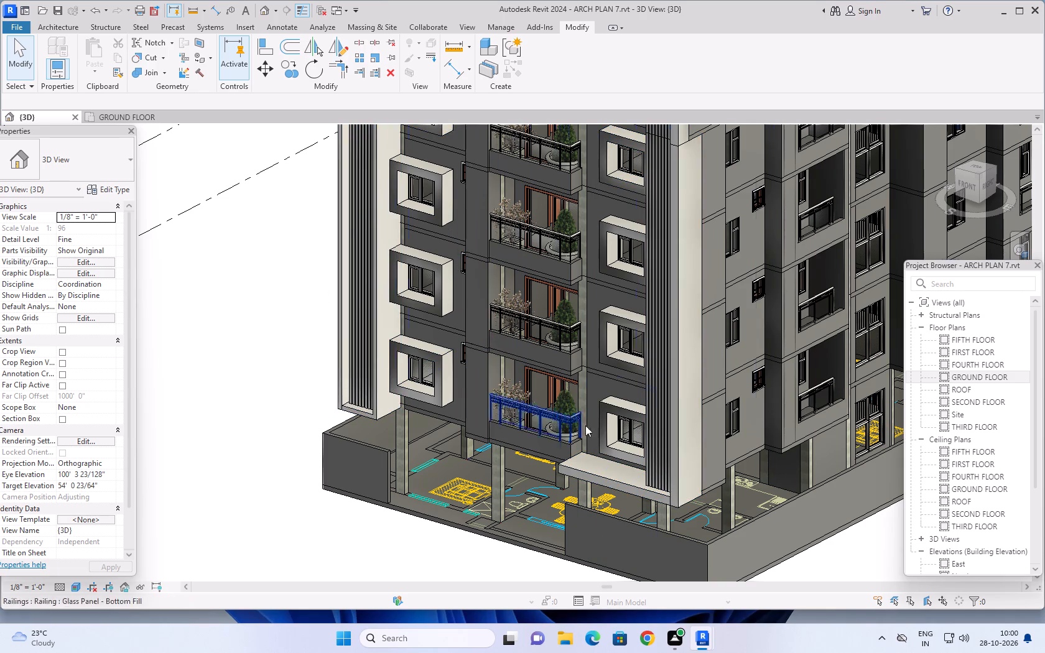
pyautogui.moveTo(485, 543); pyautogui.dragTo(468, 465, button='middle')
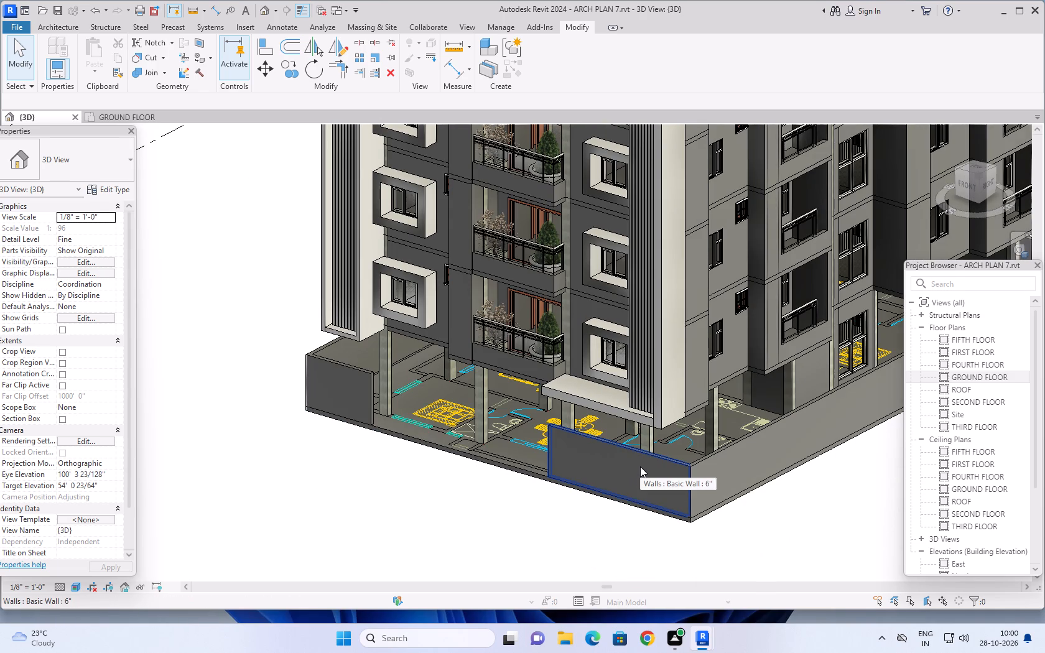
pyautogui.click(648, 353)
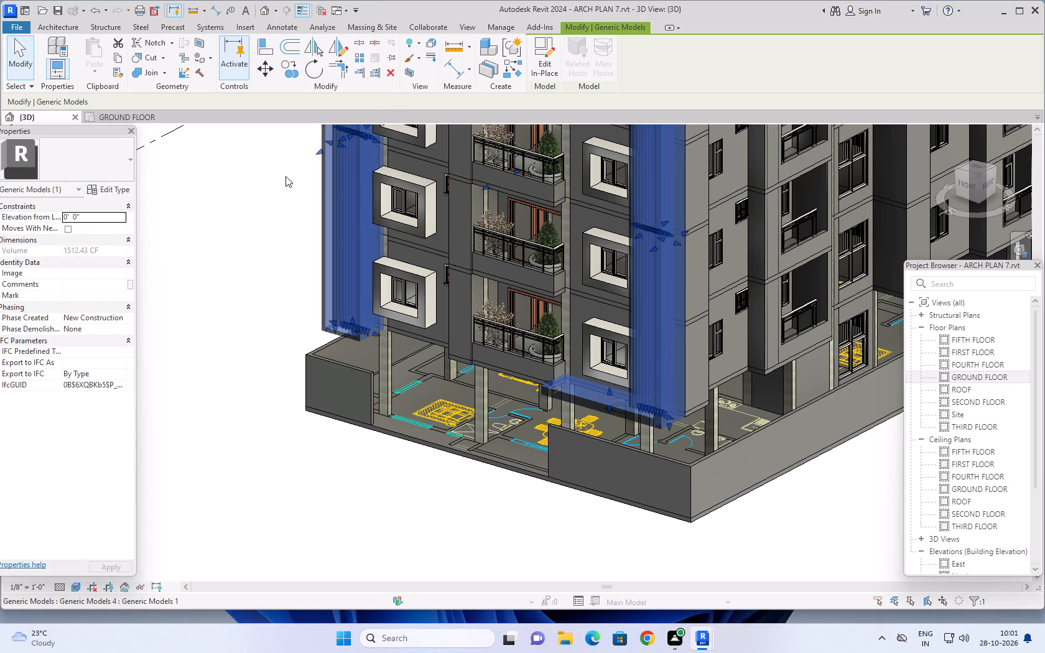
pyautogui.click(538, 52)
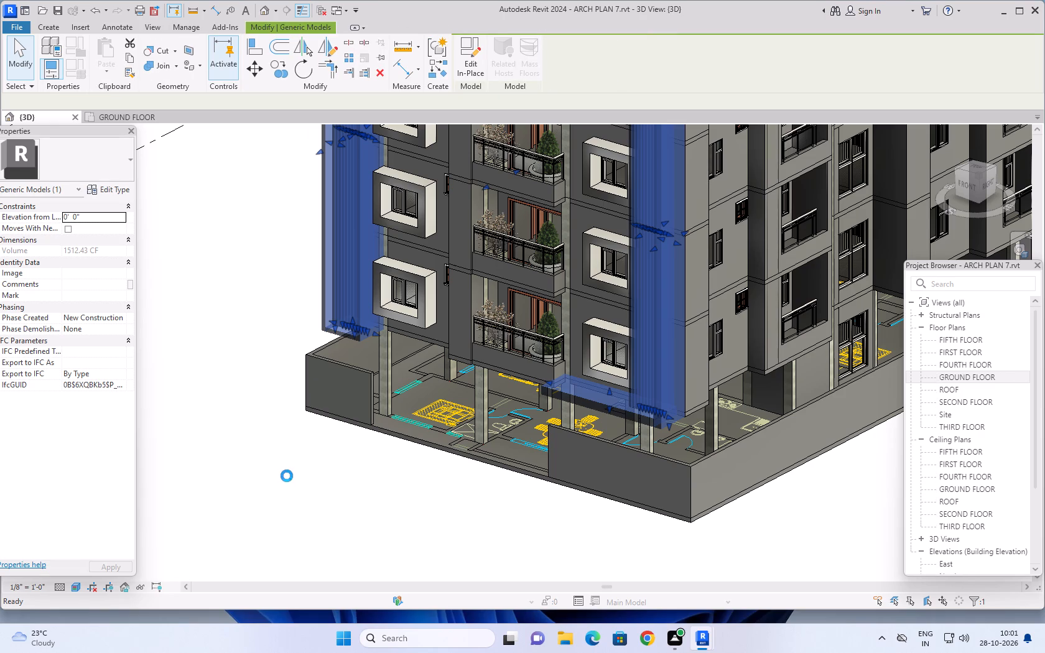
# Start a new extrusion and set its work plane to the short south perimeter wall's end face.
pyautogui.scroll(4, 351, 463)
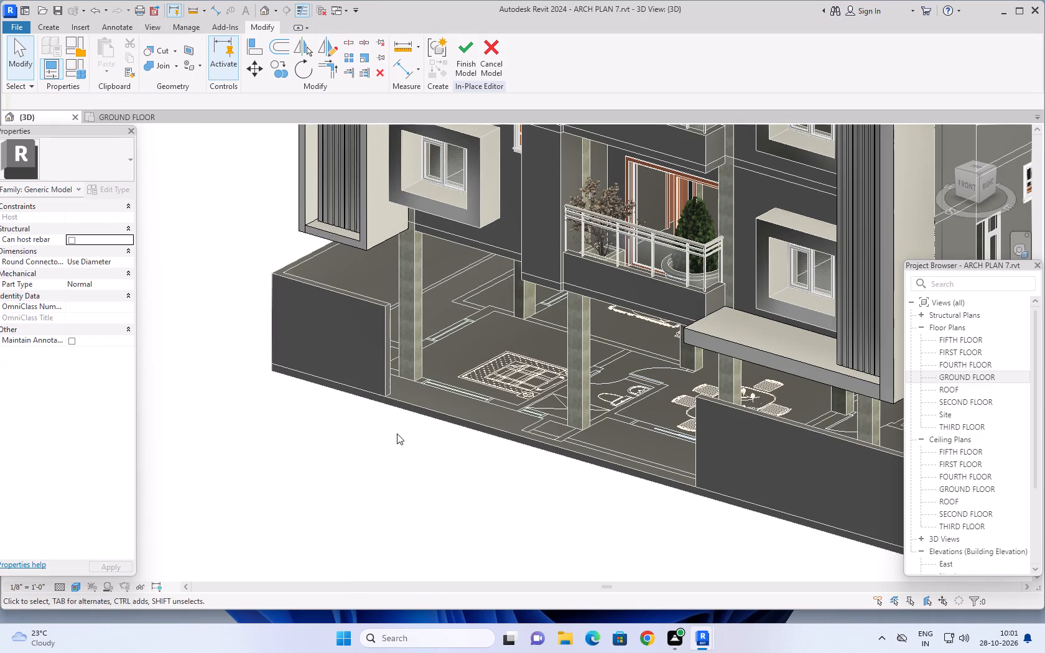
pyautogui.moveTo(397, 433); pyautogui.dragTo(356, 443, button='middle')
pyautogui.keyDown('shift'); pyautogui.moveTo(374, 452); pyautogui.dragTo(368, 470, button='middle'); pyautogui.keyUp('shift')
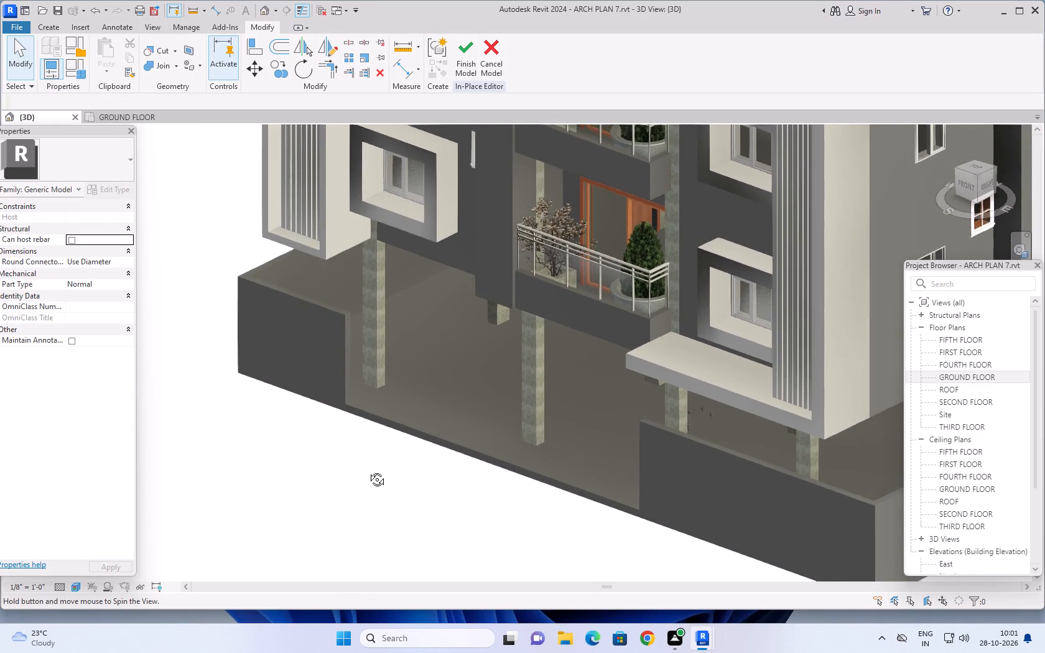
pyautogui.keyDown('shift'); pyautogui.moveTo(368, 470); pyautogui.dragTo(371, 476, button='middle'); pyautogui.keyUp('shift')
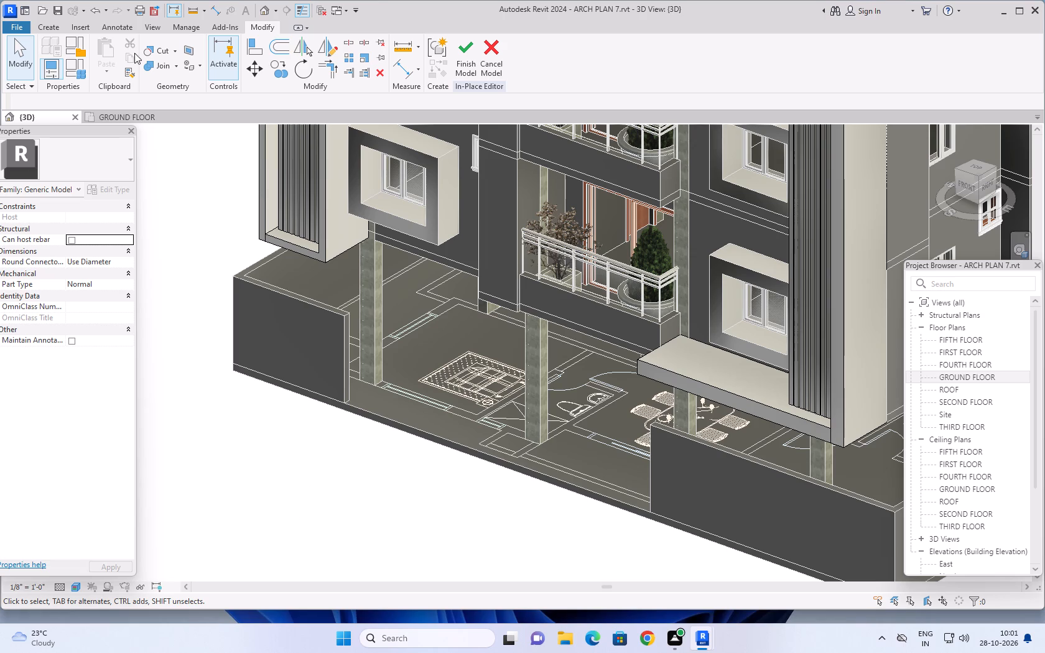
pyautogui.click(57, 26)
pyautogui.click(106, 55)
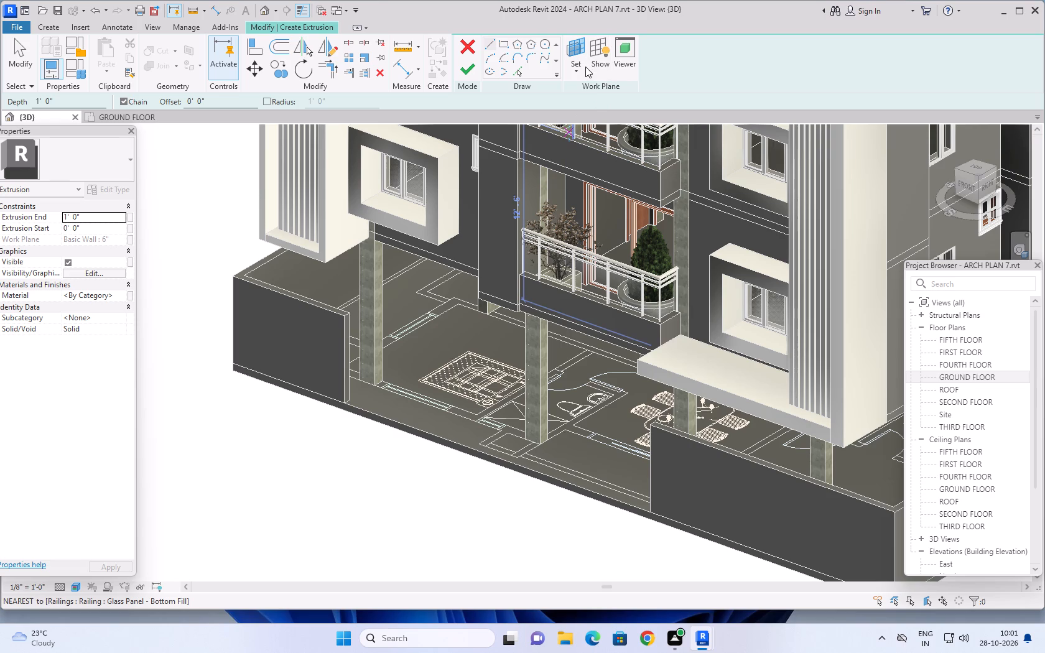
pyautogui.click(578, 70)
pyautogui.click(594, 118)
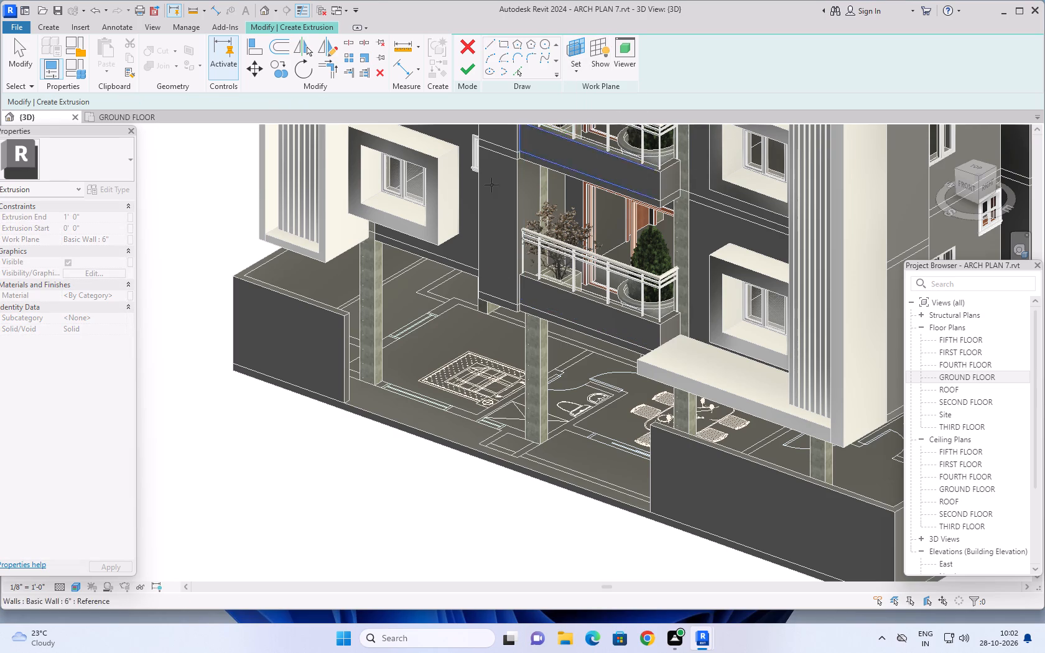
pyautogui.scroll(9, 366, 324)
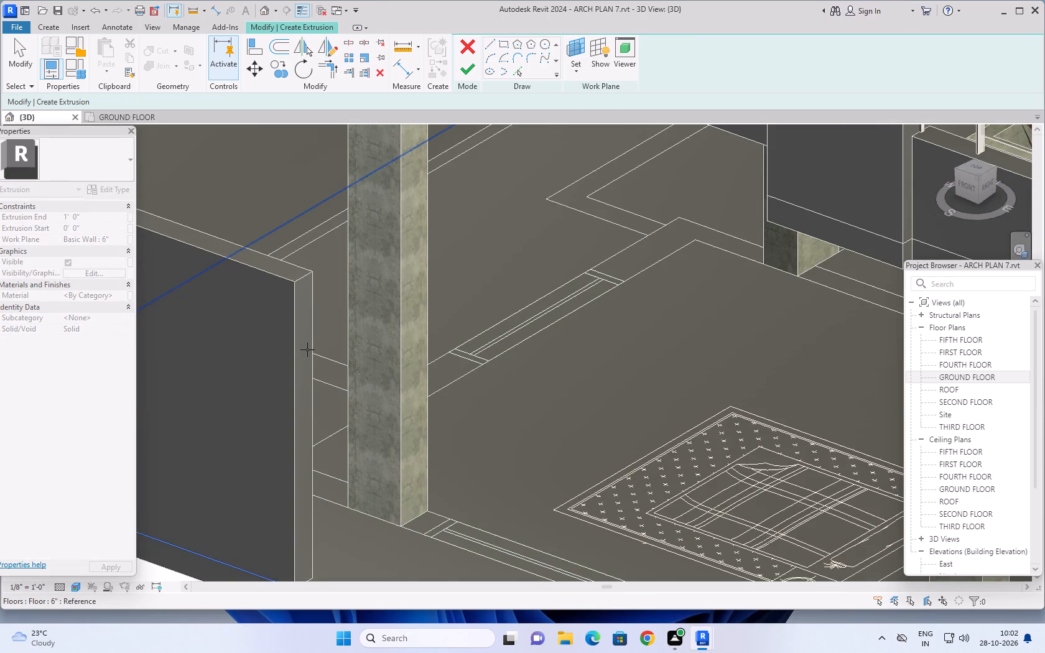
pyautogui.click(304, 345)
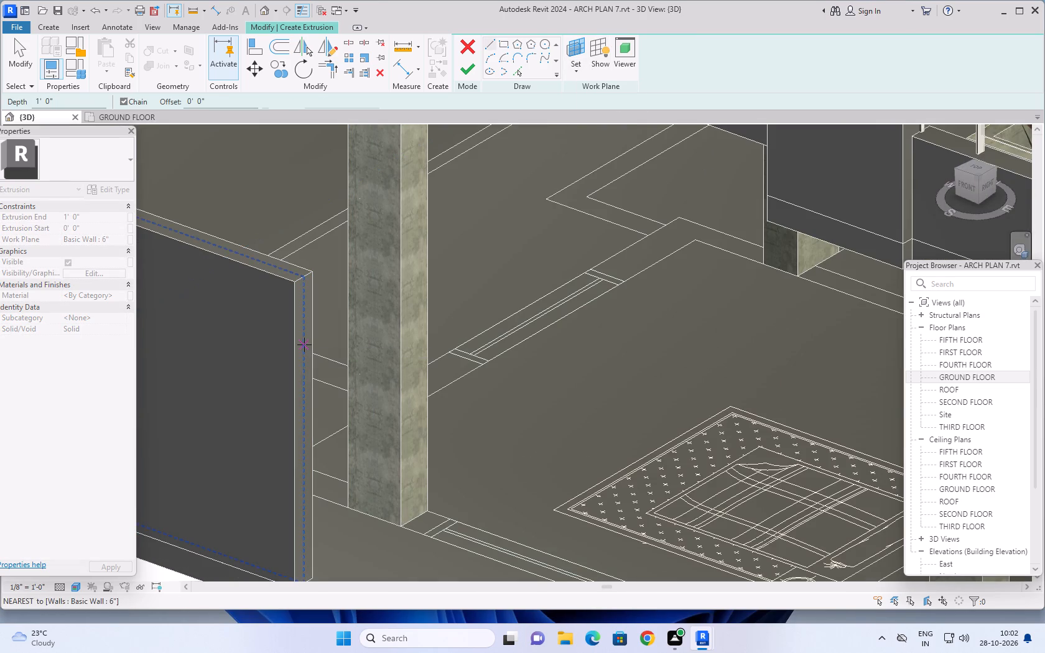
# Sketch a rectangle 6" wide and 6' high tracing the short south wall's end face from corner to corner.
pyautogui.click(504, 44)
pyautogui.scroll(-5, 486, 276)
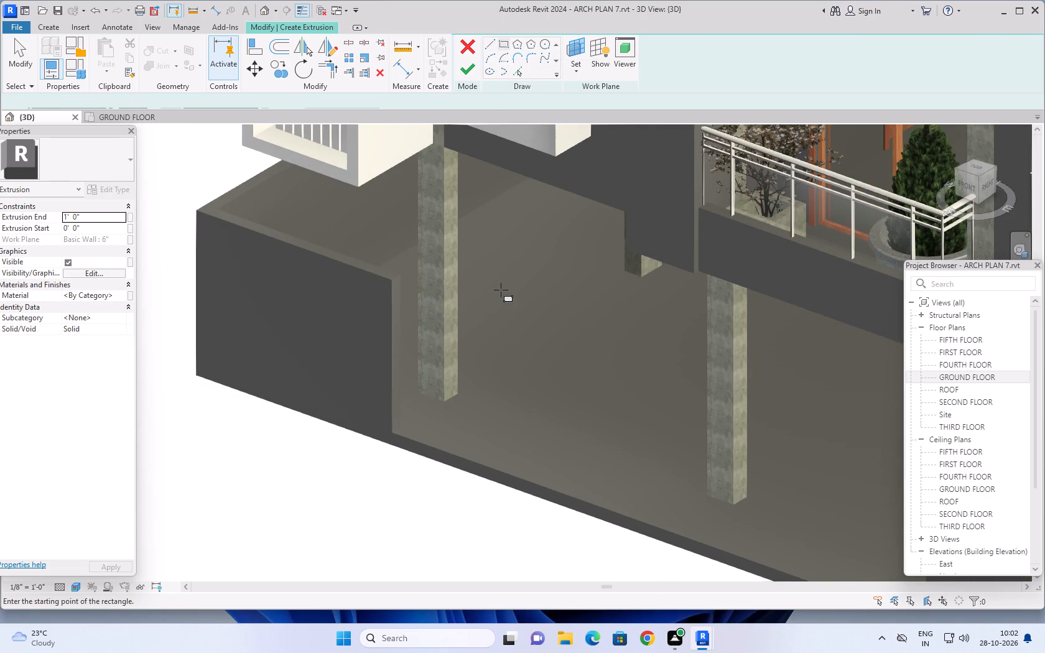
pyautogui.moveTo(513, 307); pyautogui.dragTo(478, 271, button='middle')
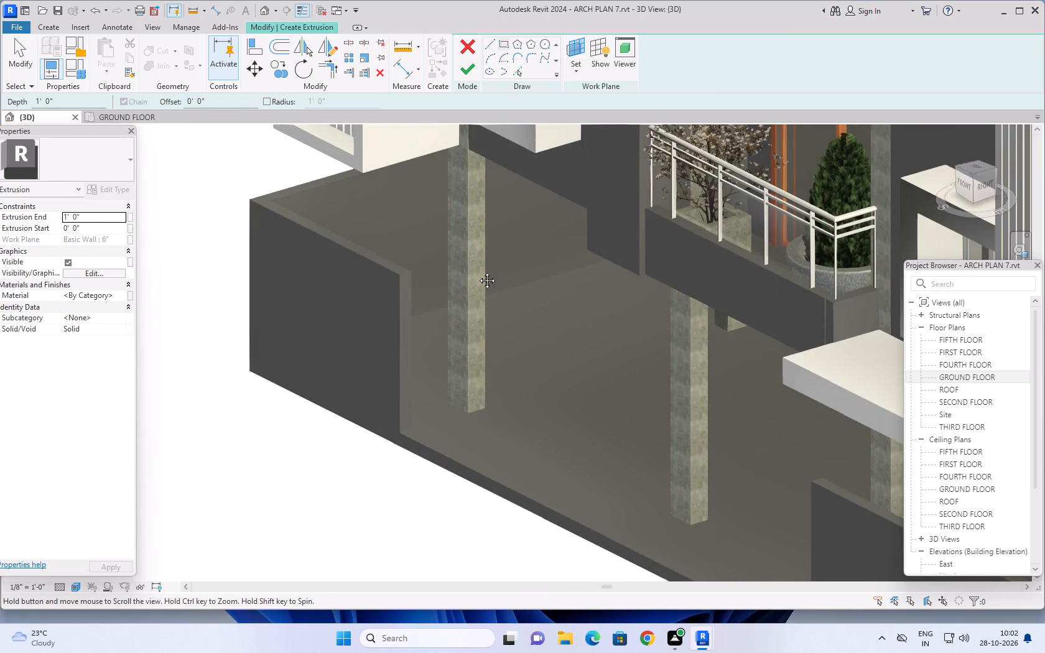
pyautogui.moveTo(478, 271); pyautogui.dragTo(478, 268, button='middle')
pyautogui.scroll(4, 440, 312)
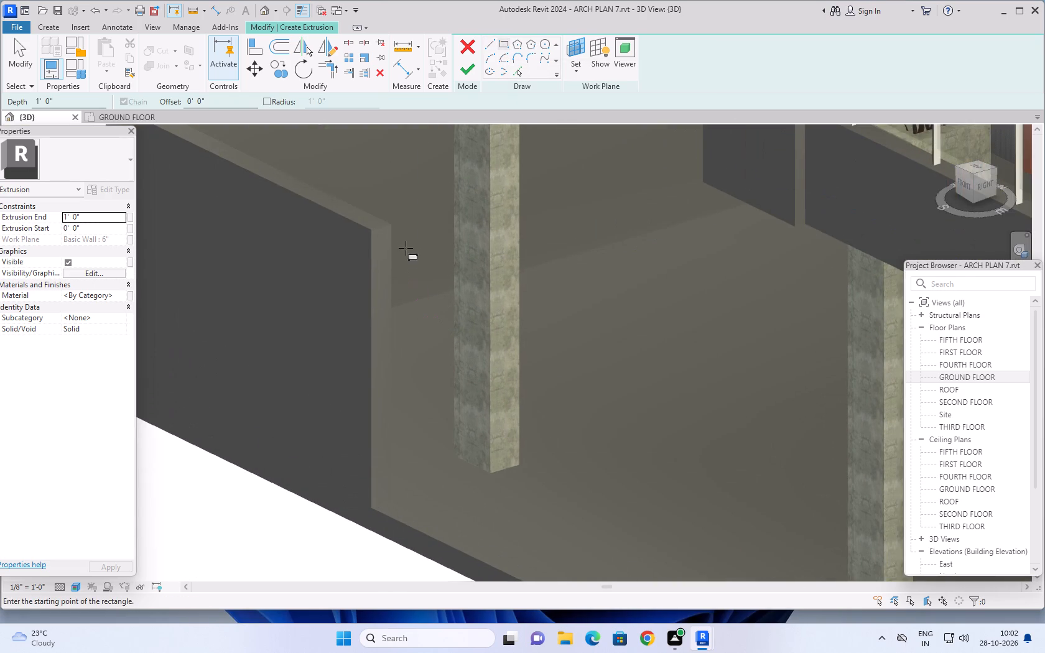
pyautogui.click(391, 227)
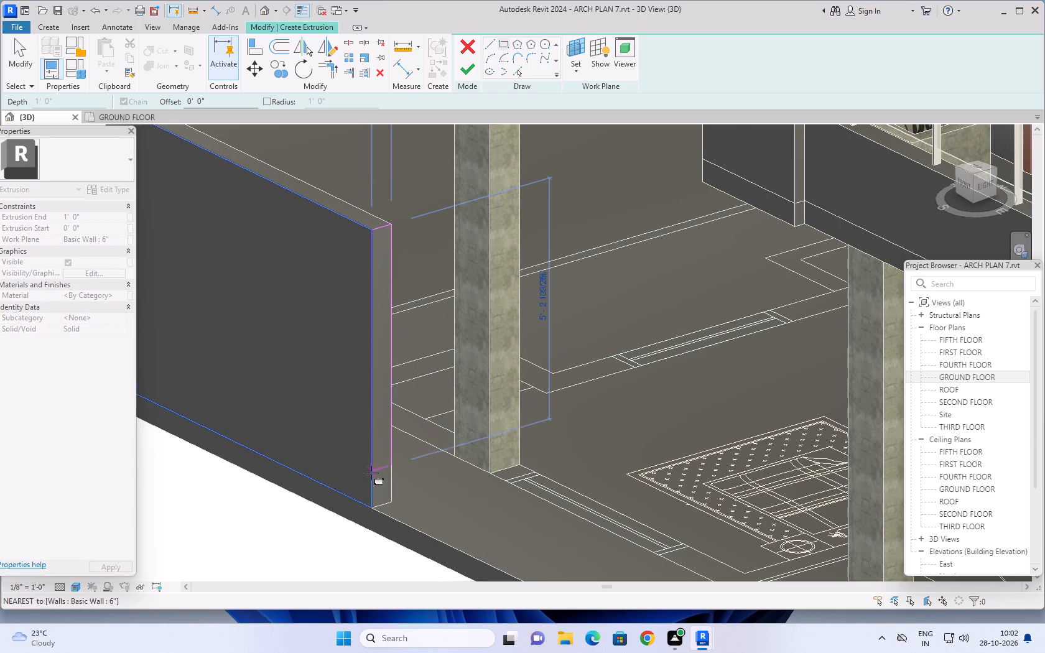
pyautogui.click(369, 507)
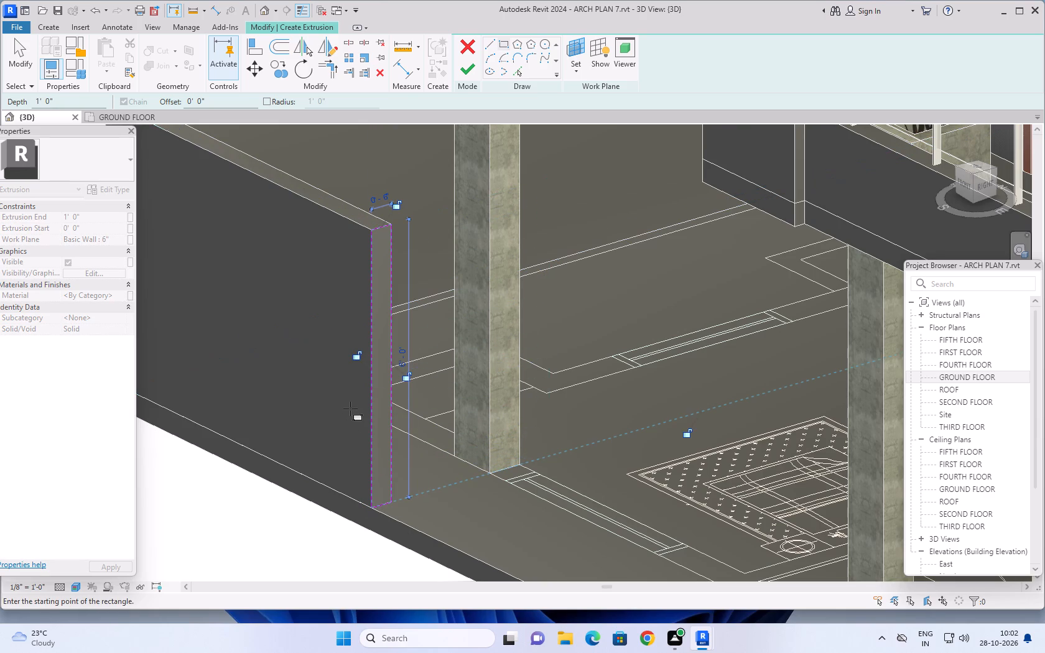
pyautogui.press('Escape')
pyautogui.press('Escape')
pyautogui.press('Escape')
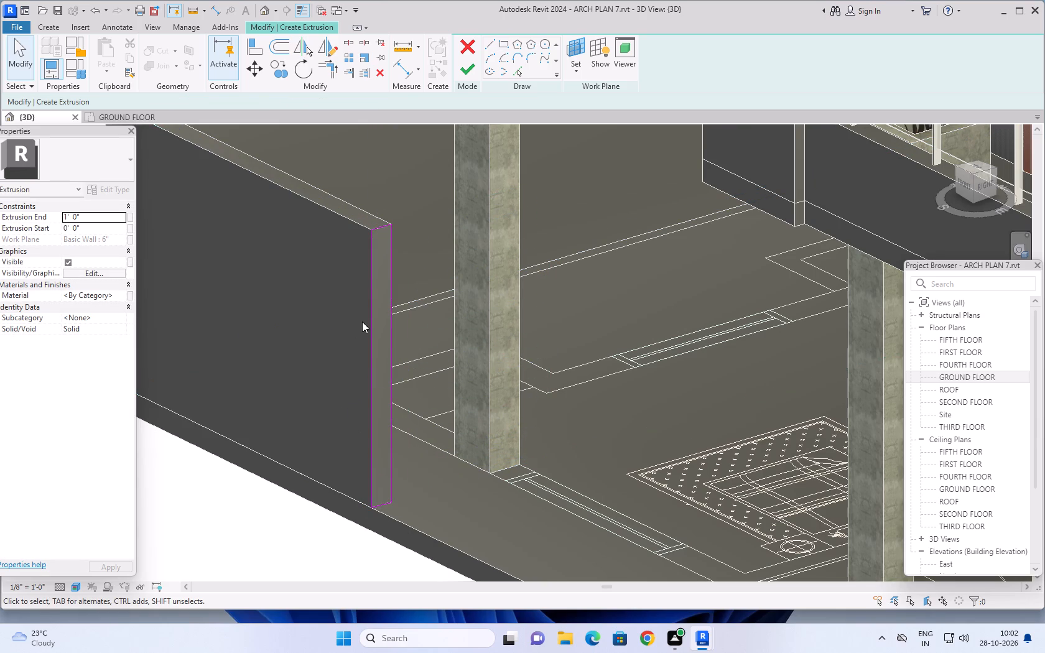
pyautogui.press('Escape')
pyautogui.press('Escape')
# Set the extrusion end to 15' and finish the solid extrusion from the wall's end face.
pyautogui.scroll(-1, 368, 266)
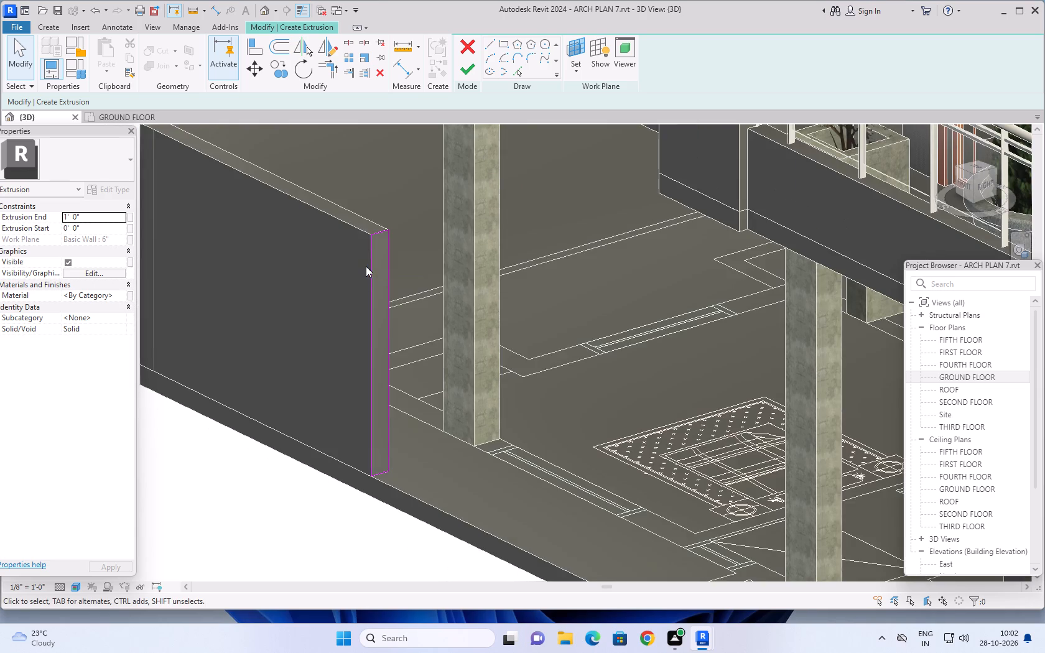
pyautogui.scroll(-1, 366, 266)
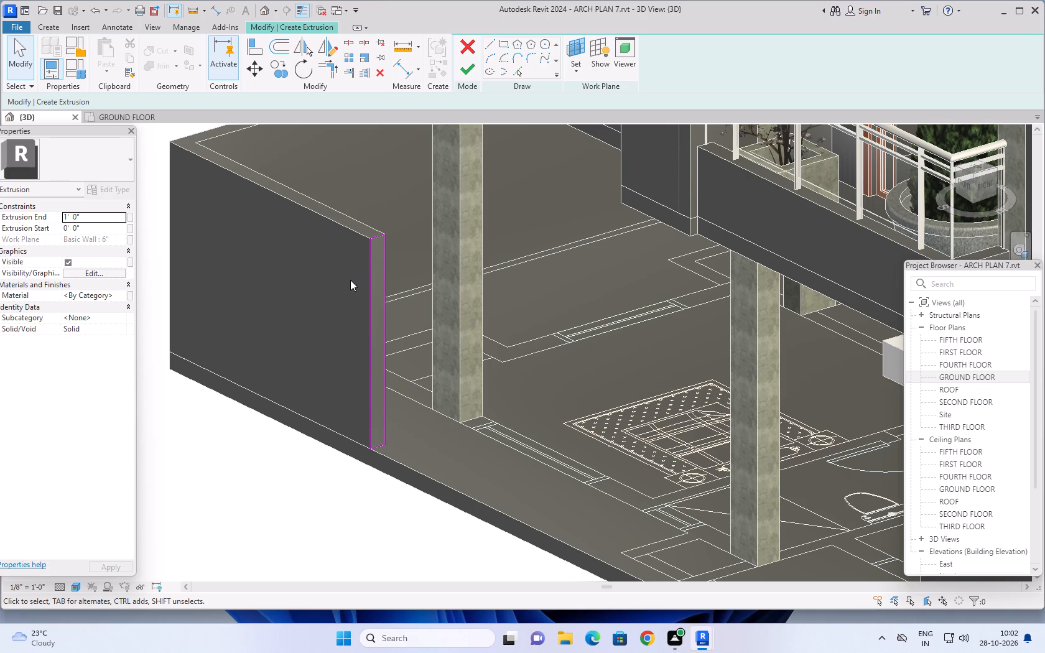
pyautogui.click(108, 215)
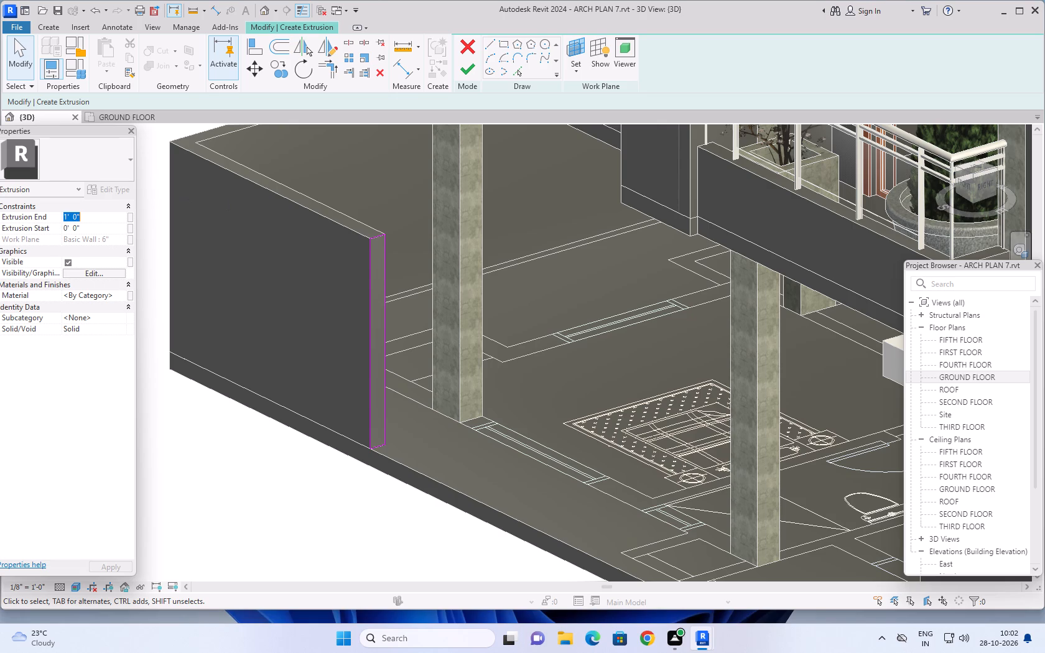
pyautogui.write("15'")
pyautogui.press('Return')
pyautogui.click(467, 73)
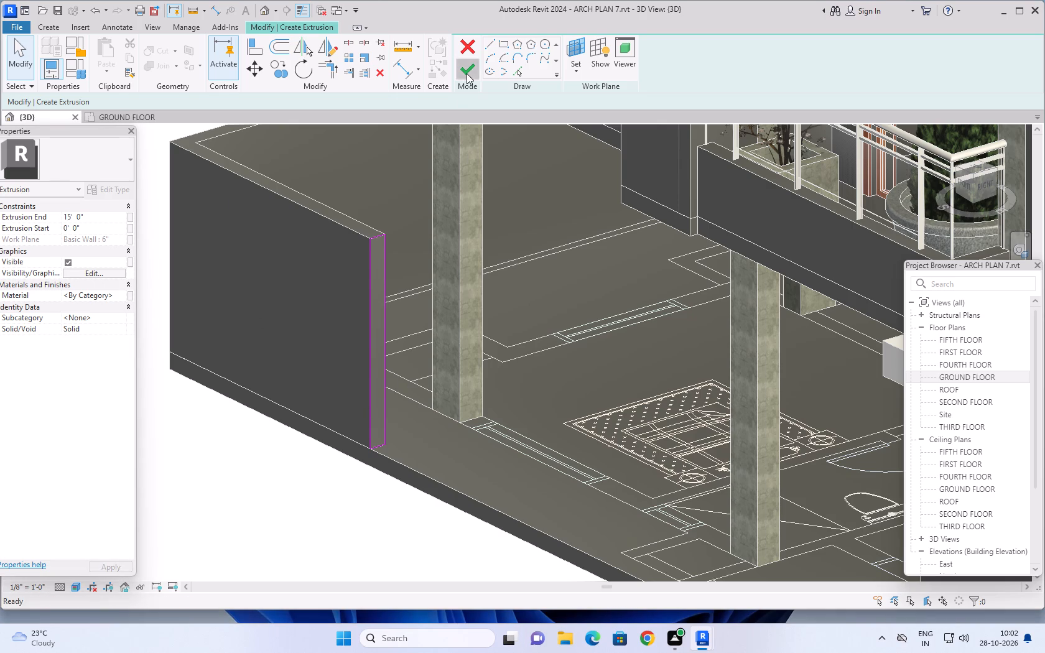
# Align the free end of the new extrusion to the facing end of the perimeter wall across the south opening.
pyautogui.scroll(-3, 481, 397)
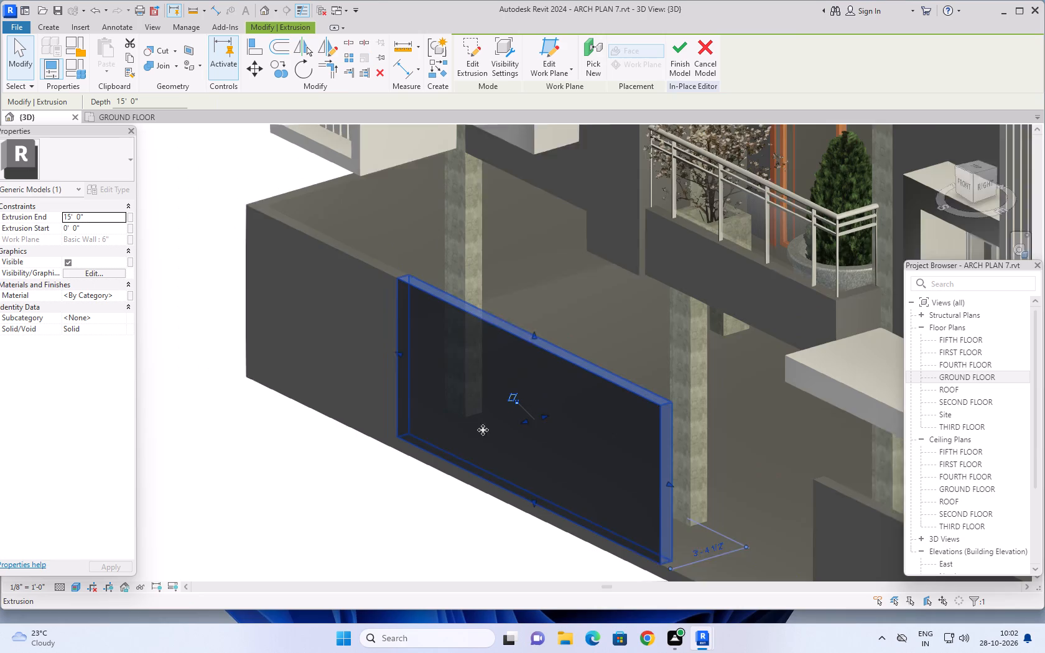
pyautogui.moveTo(457, 531); pyautogui.dragTo(425, 393, button='middle')
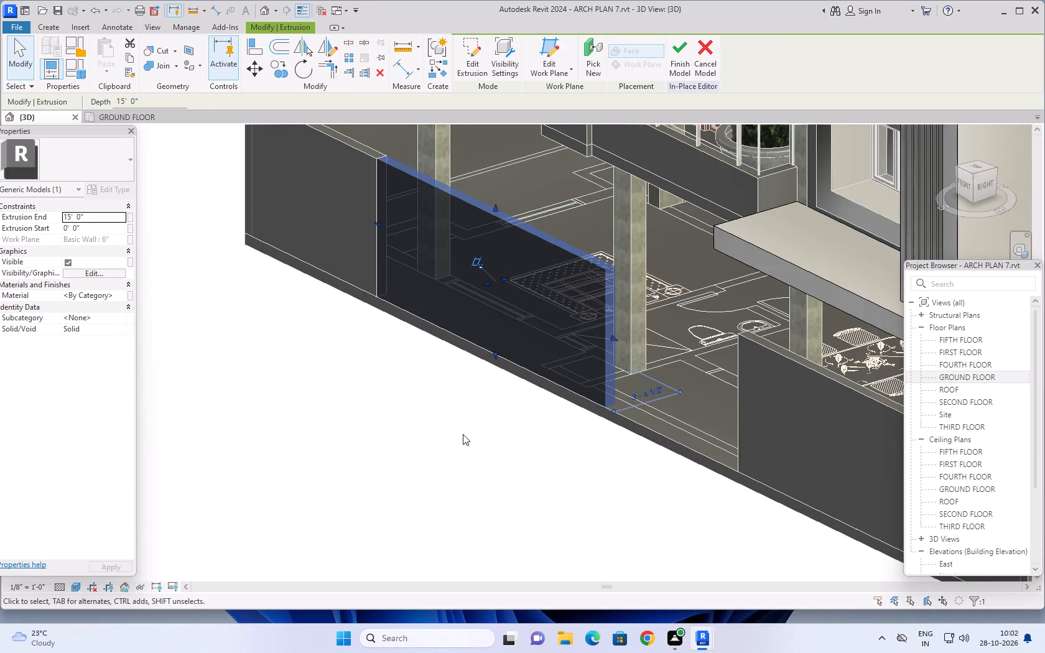
pyautogui.moveTo(463, 434); pyautogui.dragTo(662, 463, button='middle')
pyautogui.moveTo(696, 366); pyautogui.dragTo(666, 417, button='middle')
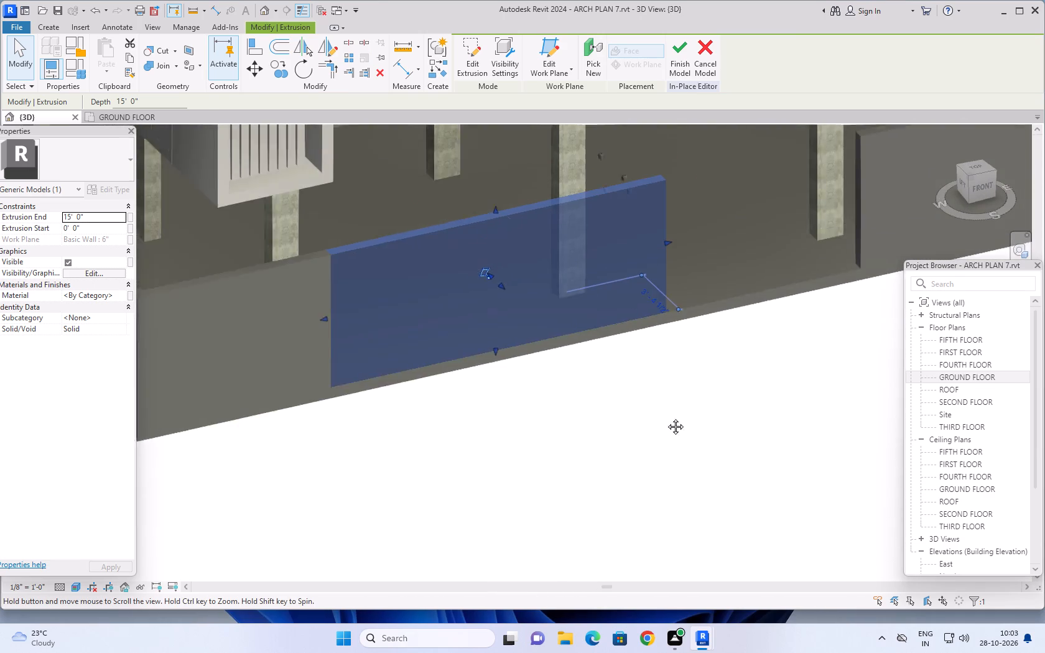
pyautogui.moveTo(666, 417); pyautogui.dragTo(599, 508, button='middle')
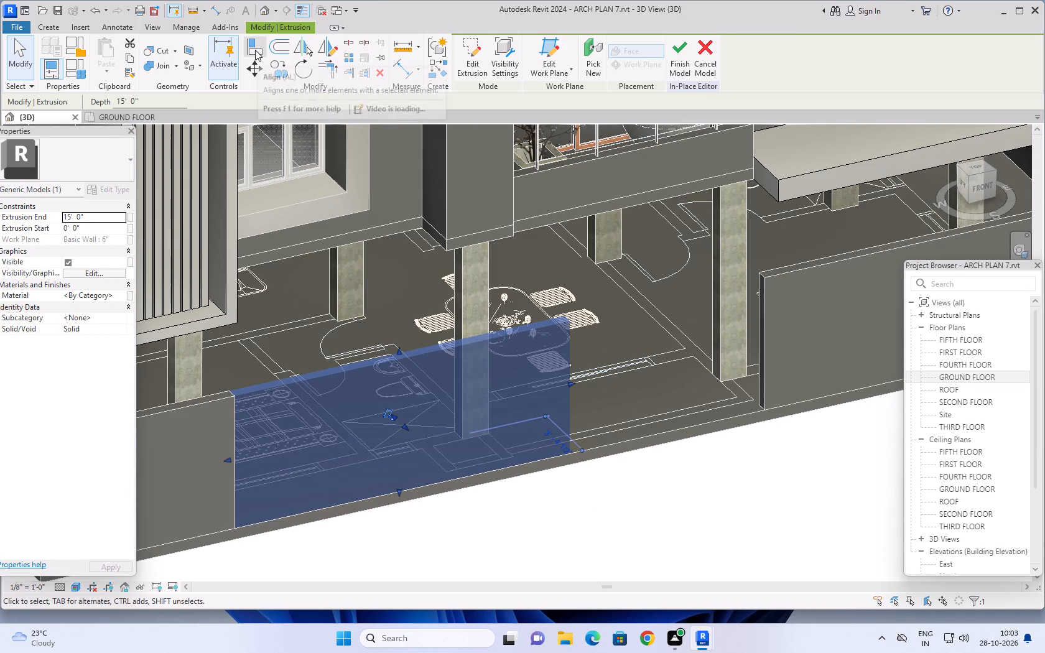
pyautogui.click(255, 50)
pyautogui.scroll(3, 752, 255)
pyautogui.scroll(2, 755, 315)
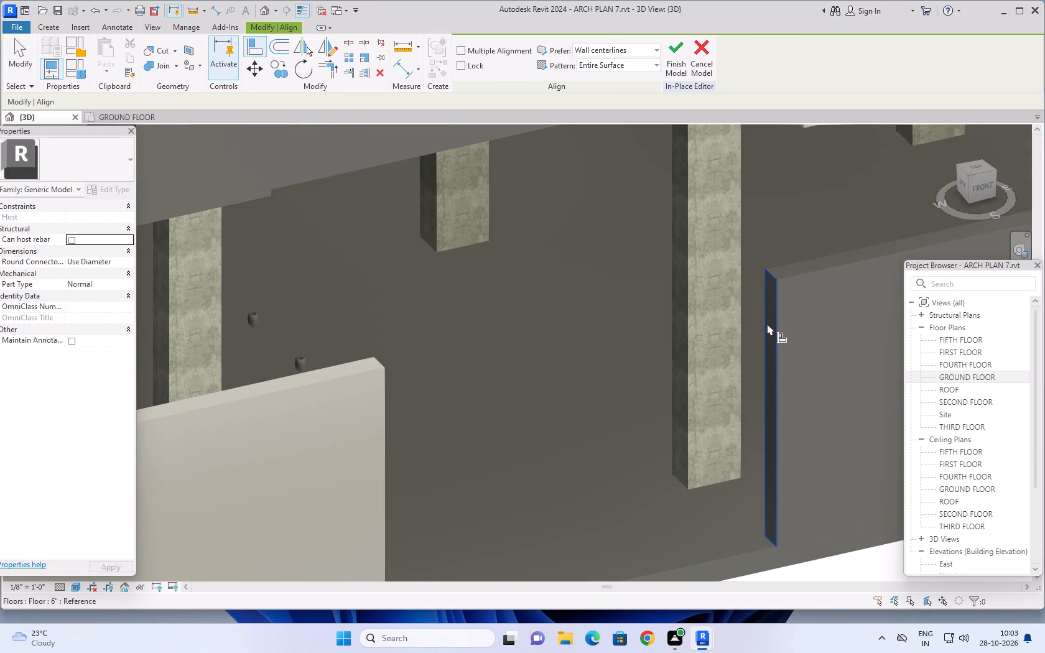
pyautogui.click(774, 315)
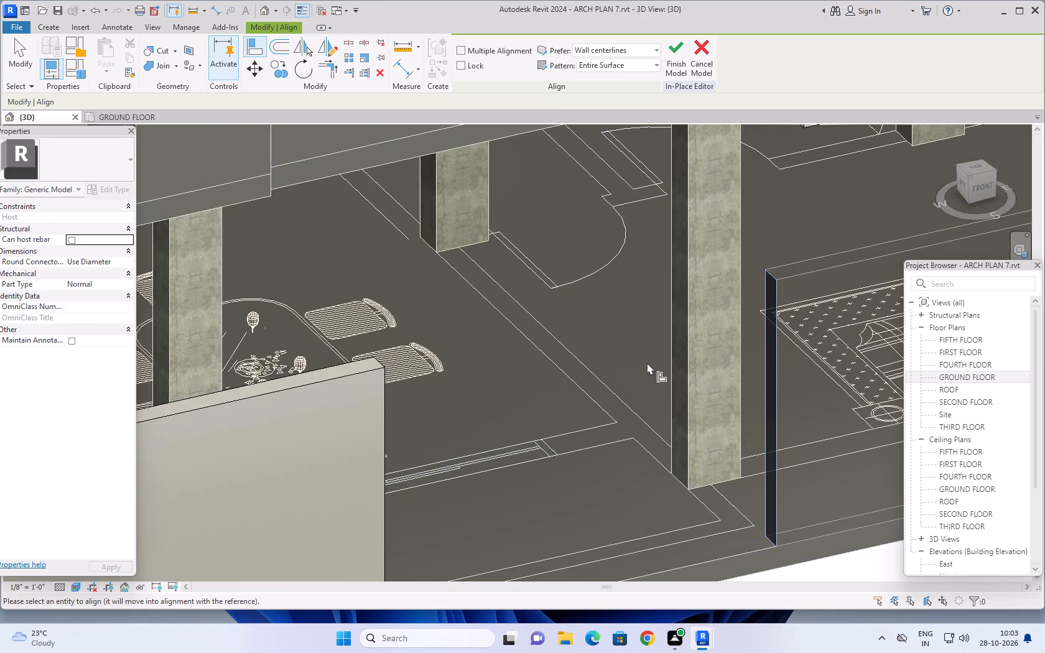
pyautogui.scroll(-3, 646, 363)
pyautogui.moveTo(608, 364); pyautogui.dragTo(604, 336, button='middle')
pyautogui.keyDown('shift'); pyautogui.moveTo(600, 350); pyautogui.dragTo(514, 387, button='middle'); pyautogui.keyUp('shift')
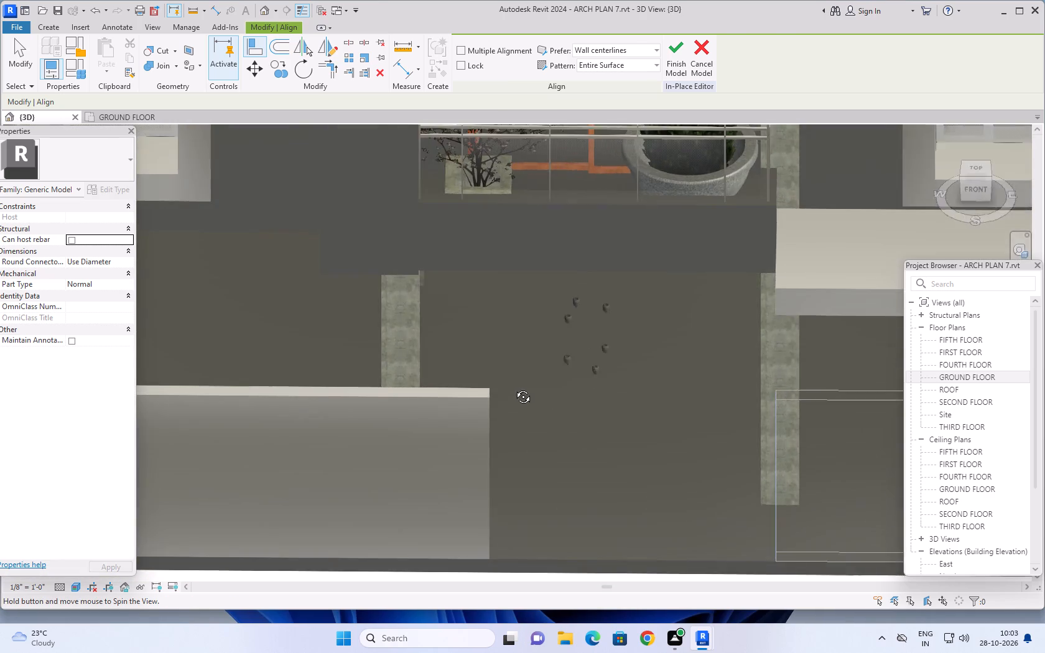
pyautogui.keyDown('shift'); pyautogui.moveTo(514, 387); pyautogui.dragTo(483, 372, button='middle'); pyautogui.keyUp('shift')
pyautogui.click(475, 452)
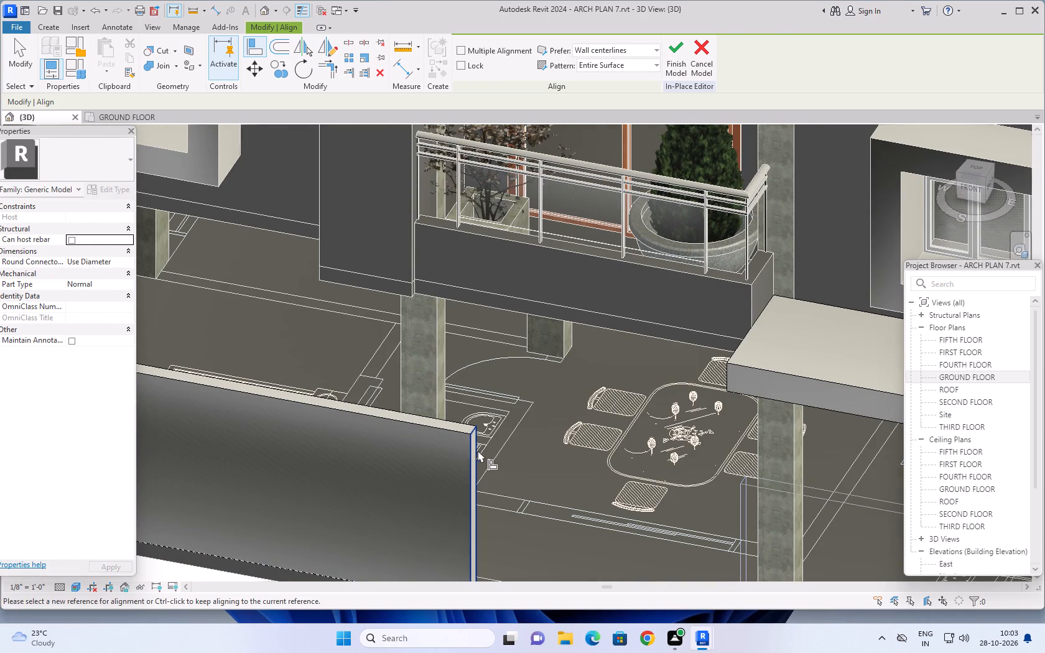
pyautogui.scroll(-6, 562, 424)
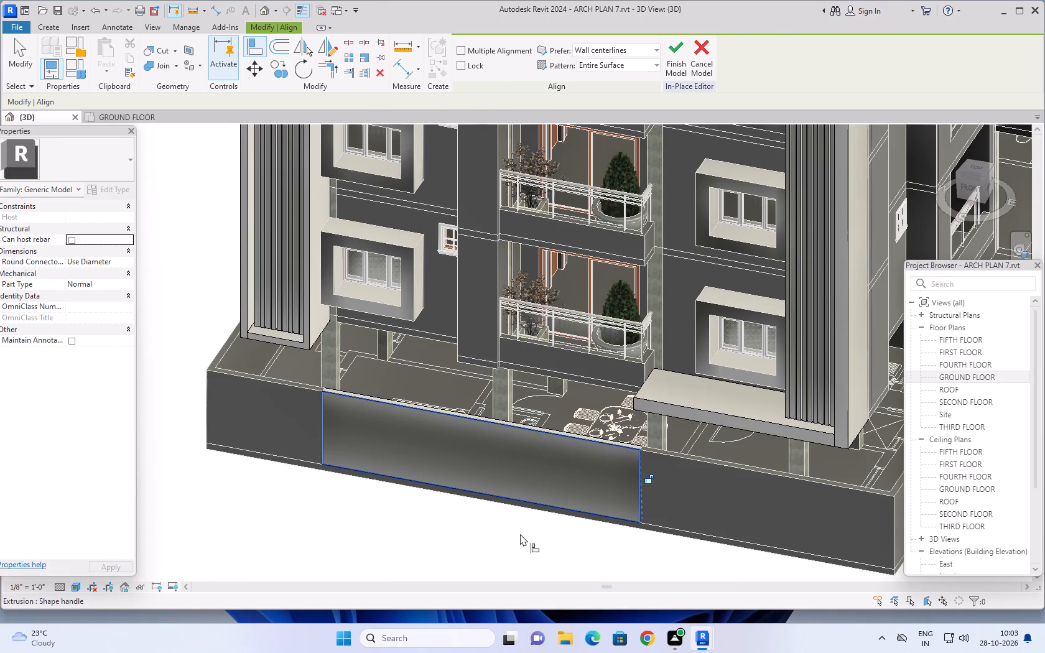
pyautogui.moveTo(524, 539); pyautogui.dragTo(554, 459, button='middle')
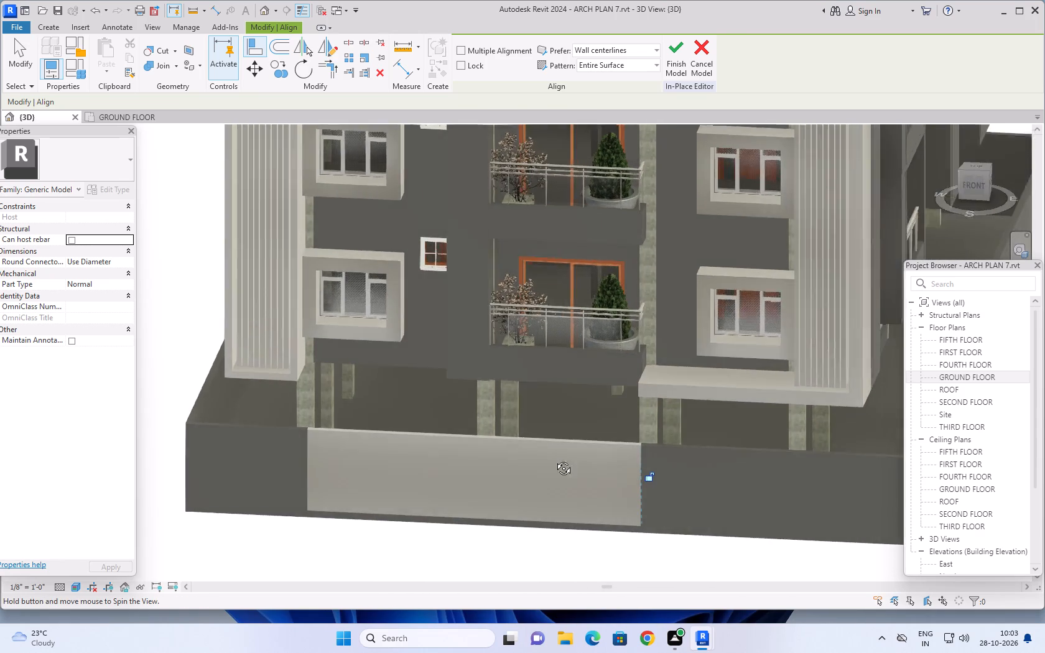
pyautogui.moveTo(554, 459); pyautogui.dragTo(558, 447, button='middle')
pyautogui.press('Escape')
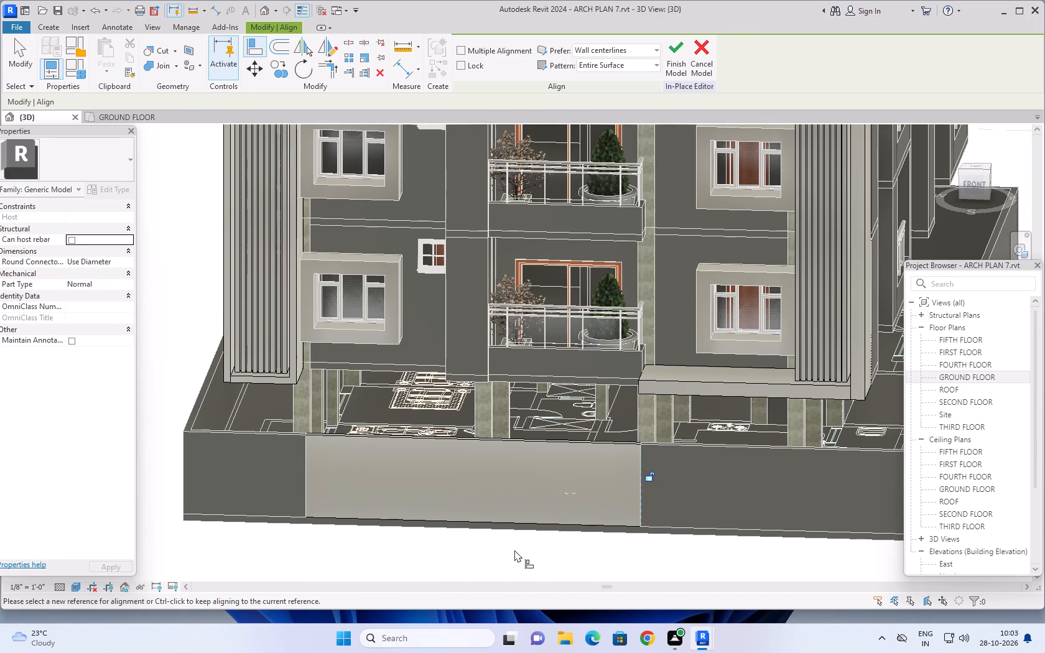
pyautogui.press('Escape')
pyautogui.press('Escape')
# Select the infill extrusion and lower its top edge slightly below the tops of the adjoining perimeter walls.
pyautogui.click(493, 456)
pyautogui.moveTo(491, 556); pyautogui.dragTo(507, 551, button='middle')
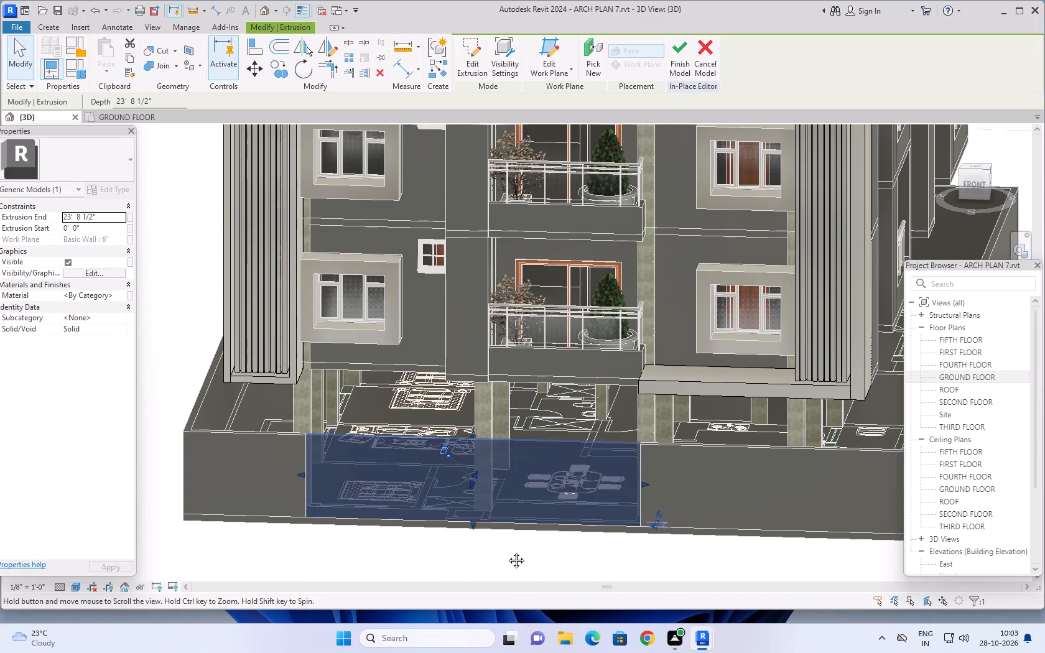
pyautogui.moveTo(507, 551); pyautogui.dragTo(521, 545, button='middle')
pyautogui.keyDown('shift'); pyautogui.moveTo(520, 540); pyautogui.dragTo(534, 473, button='middle'); pyautogui.keyUp('shift')
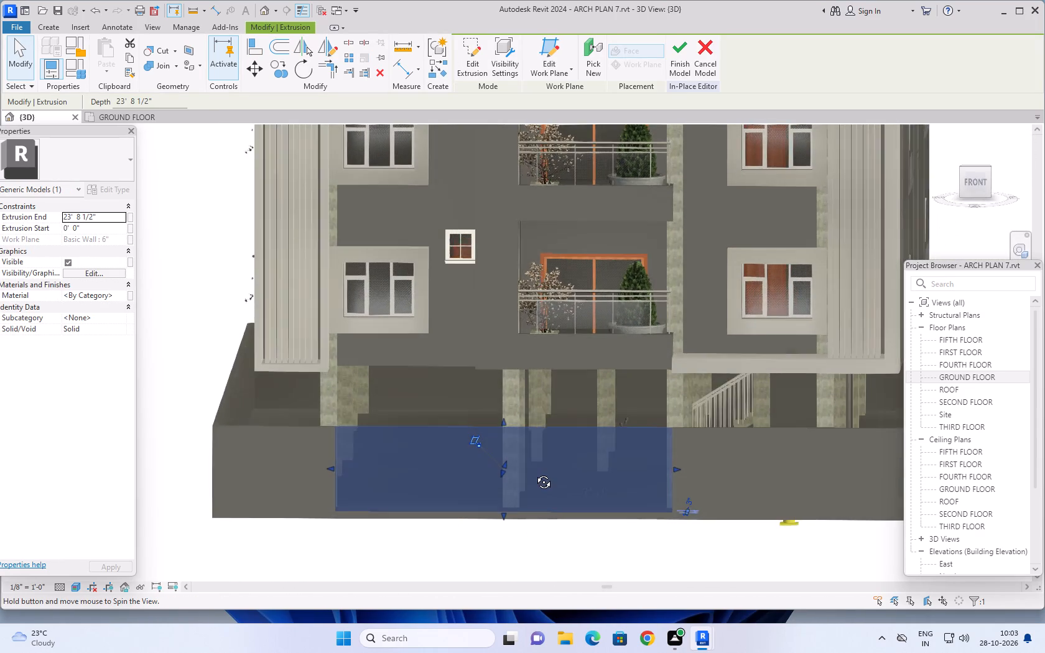
pyautogui.keyDown('shift'); pyautogui.moveTo(534, 473); pyautogui.dragTo(536, 468, button='middle'); pyautogui.keyUp('shift')
pyautogui.scroll(5, 507, 443)
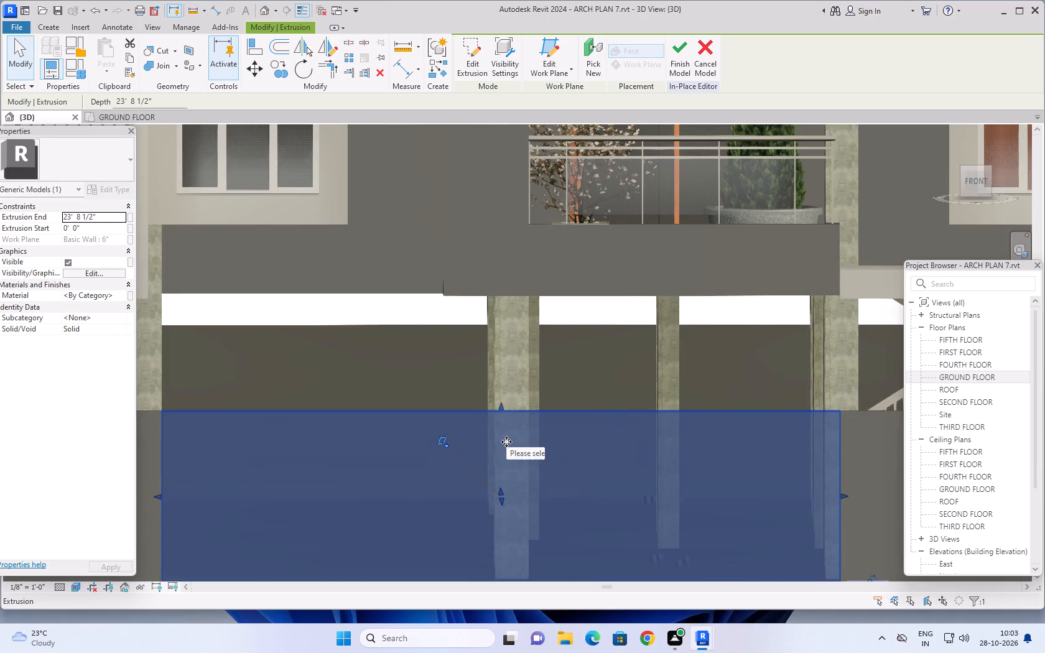
pyautogui.moveTo(501, 407); pyautogui.dragTo(501, 407)
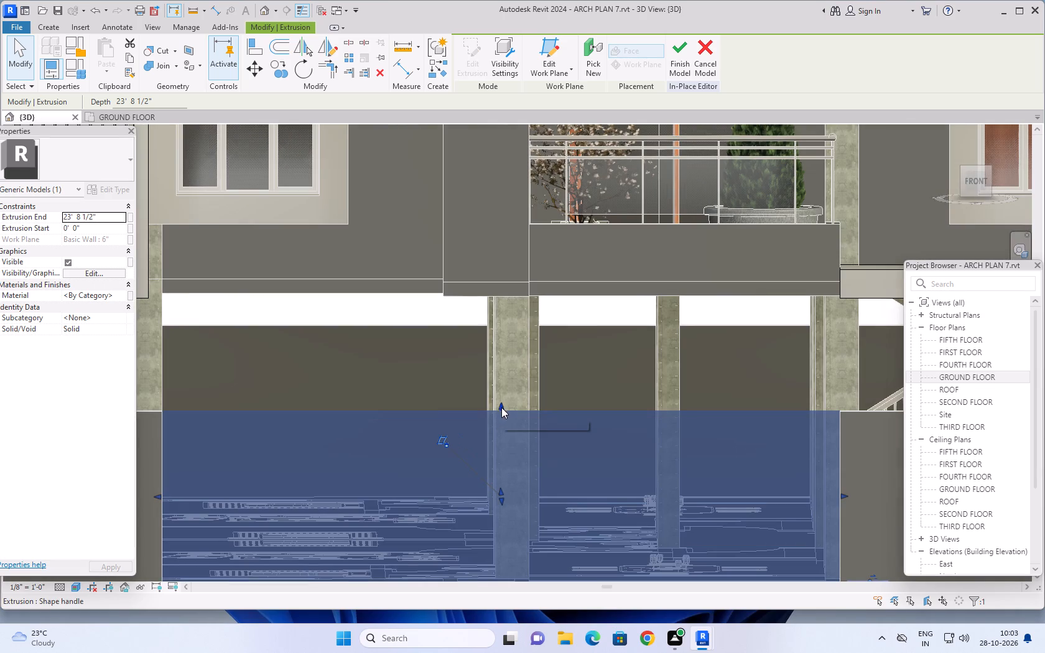
pyautogui.moveTo(501, 407); pyautogui.dragTo(498, 421)
pyautogui.moveTo(498, 421); pyautogui.dragTo(496, 429)
pyautogui.scroll(1, 496, 429)
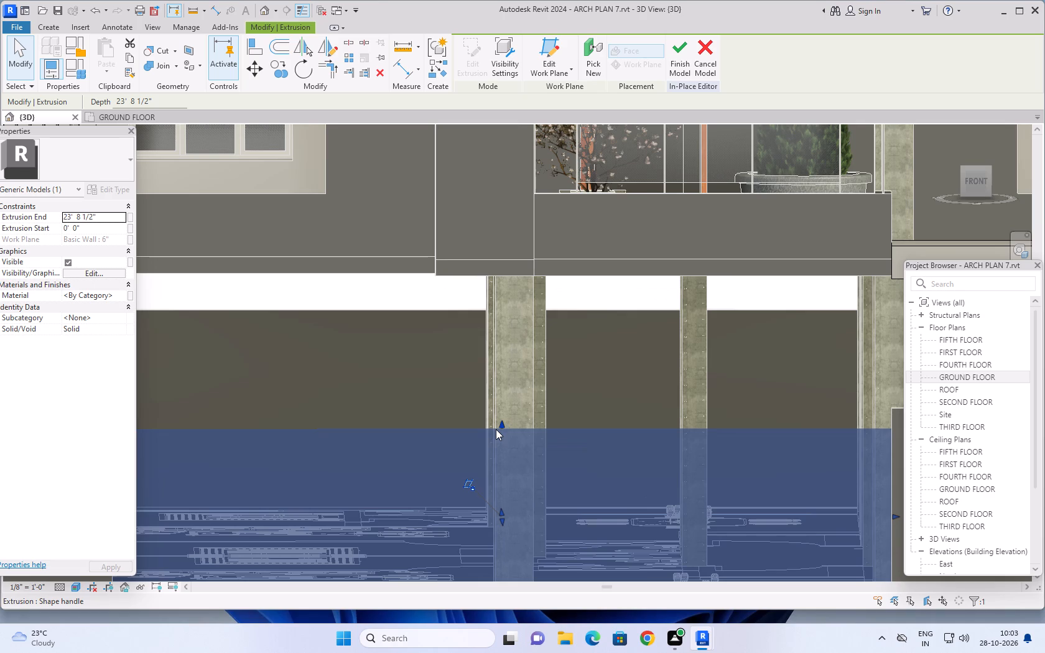
pyautogui.scroll(-7, 520, 427)
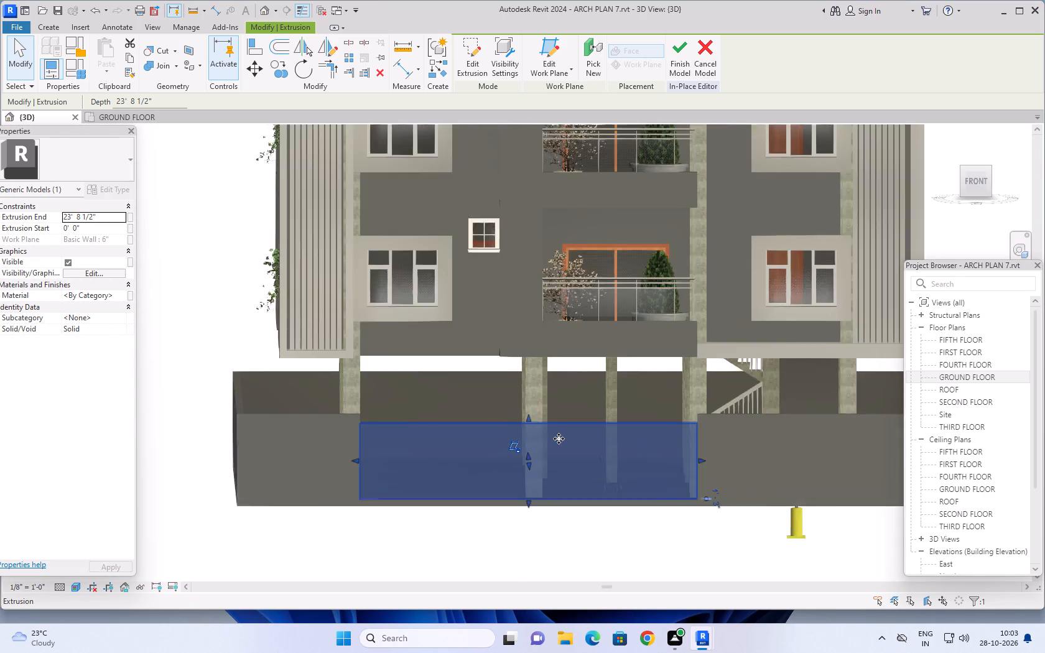
pyautogui.scroll(-1, 559, 438)
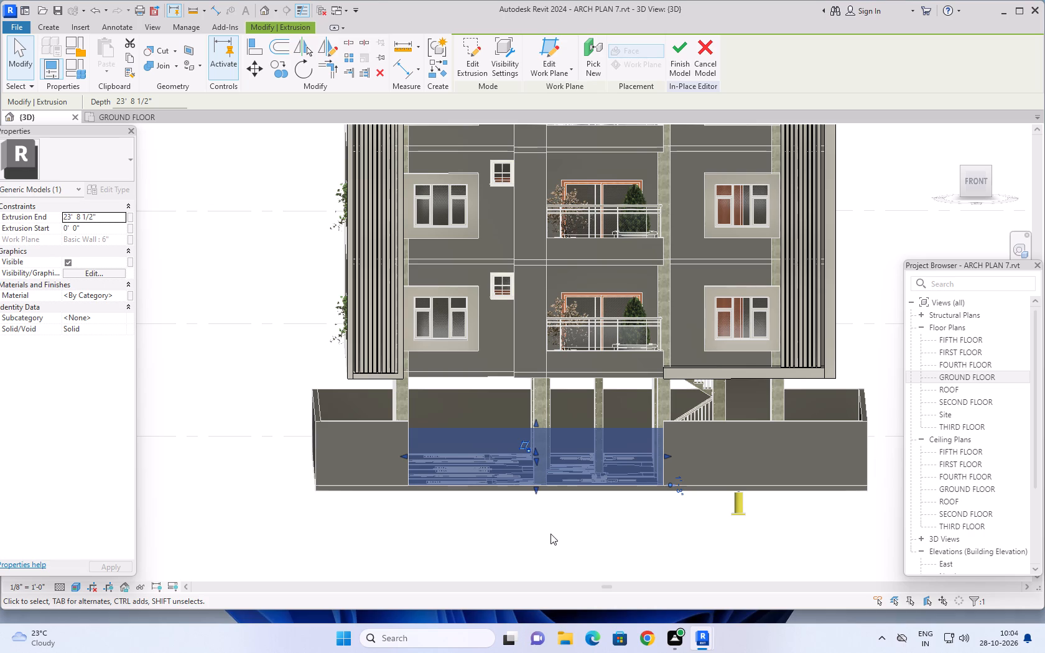
# Raise the infill extrusion's bottom edge slightly to leave a narrow gap above the floor slab.
pyautogui.scroll(5, 556, 517)
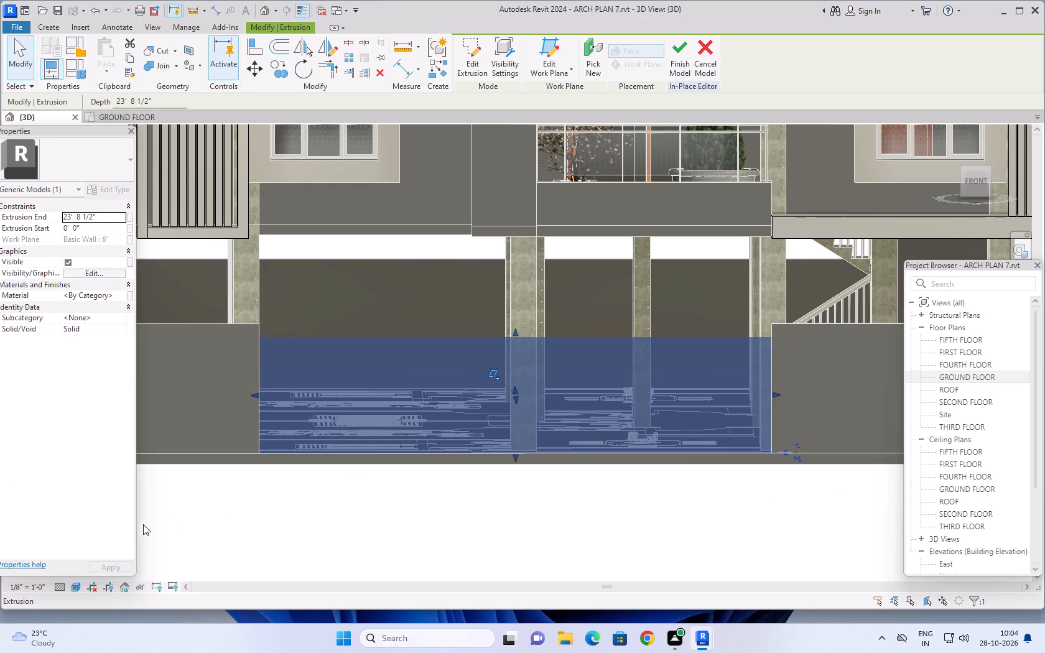
pyautogui.scroll(1, 313, 515)
pyautogui.moveTo(473, 496); pyautogui.dragTo(451, 546, button='middle')
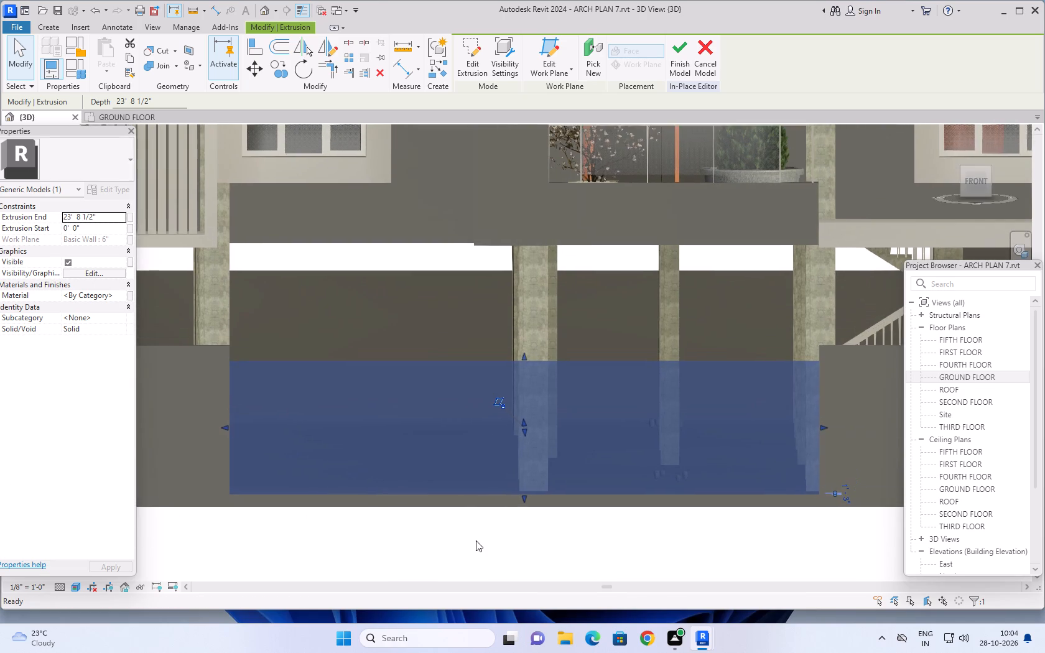
pyautogui.scroll(3, 527, 525)
pyautogui.moveTo(522, 481); pyautogui.dragTo(522, 474)
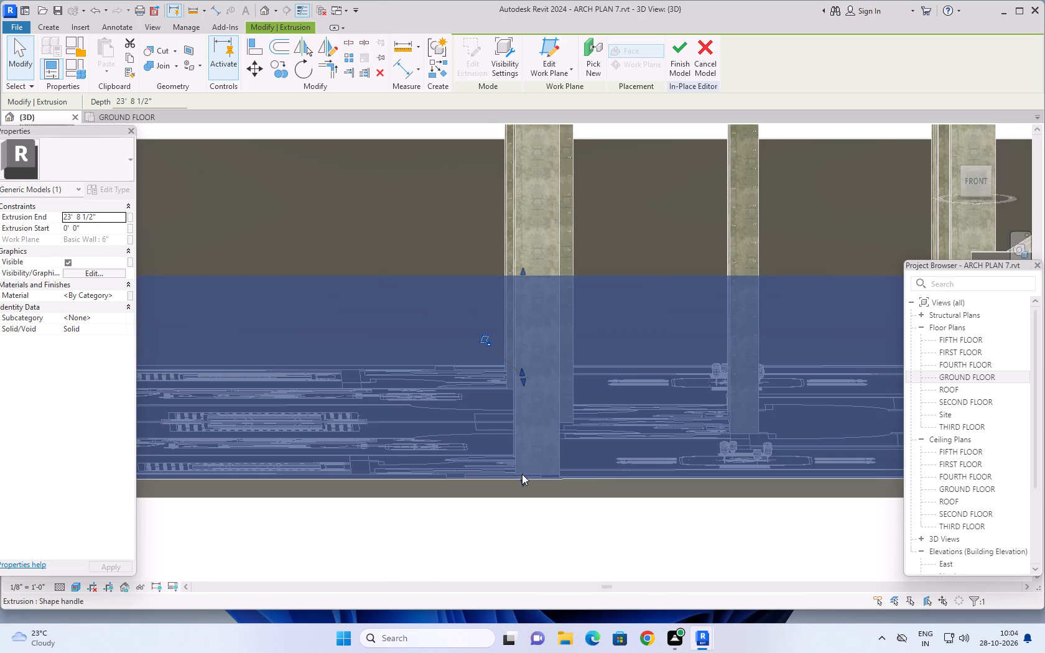
pyautogui.moveTo(522, 474); pyautogui.dragTo(522, 468)
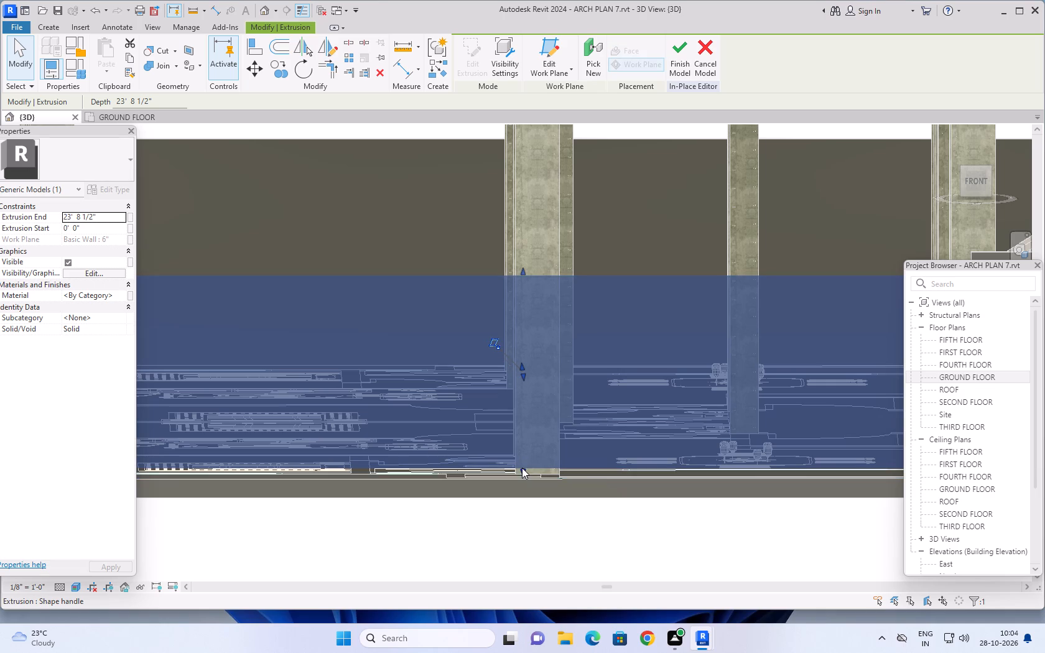
pyautogui.scroll(-4, 519, 470)
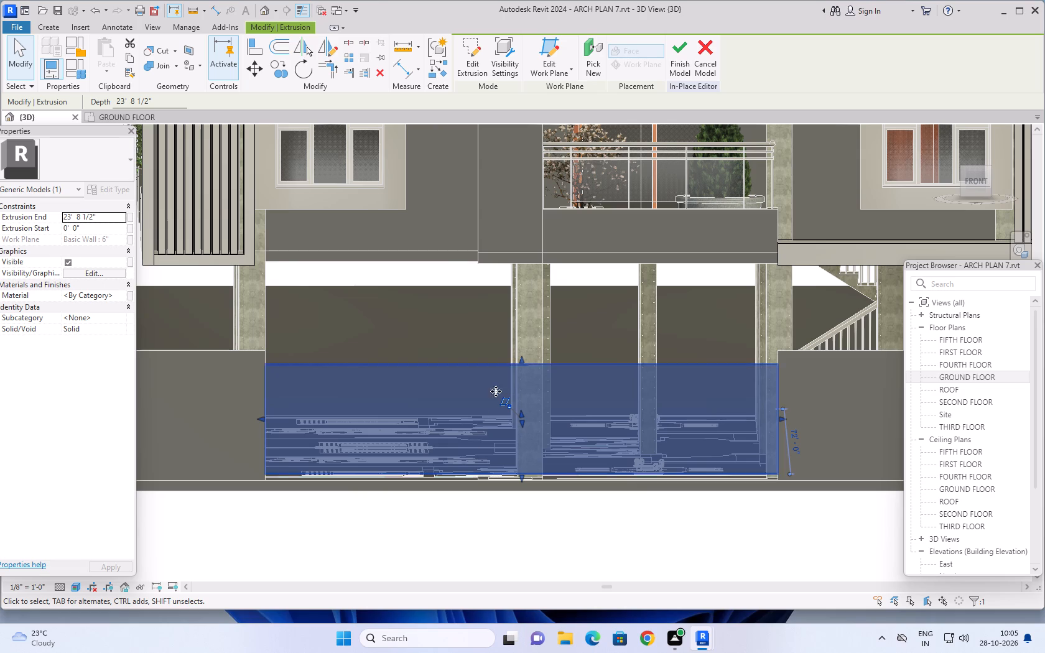
# Raise the infill extrusion's top edge to just under the tops of the adjoining walls and deselect it.
pyautogui.scroll(3, 517, 356)
pyautogui.scroll(-2, 522, 360)
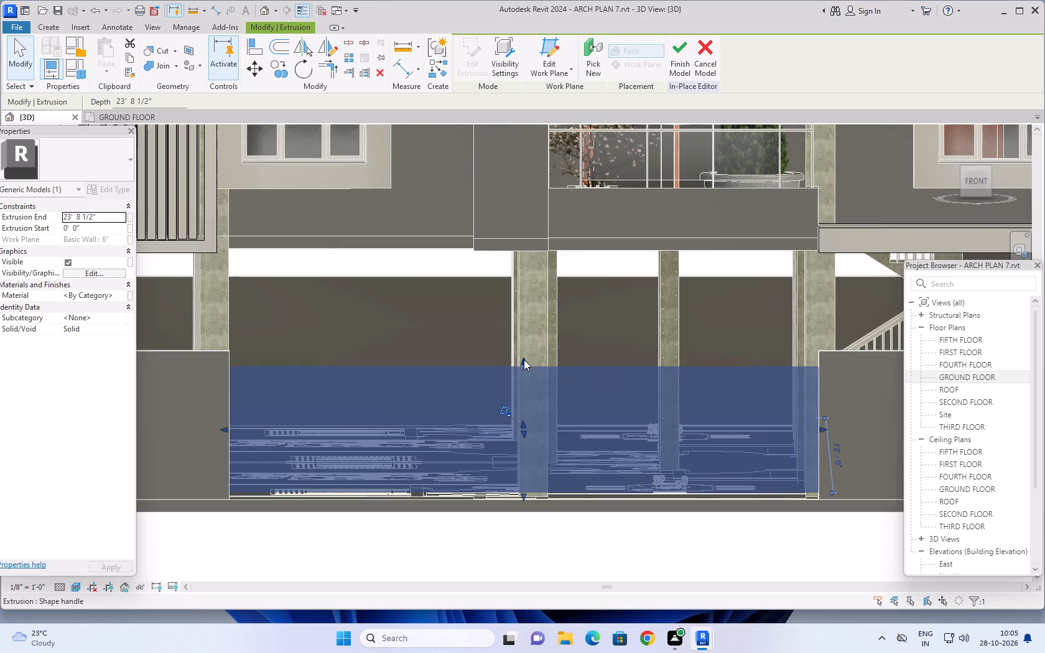
pyautogui.click(522, 358)
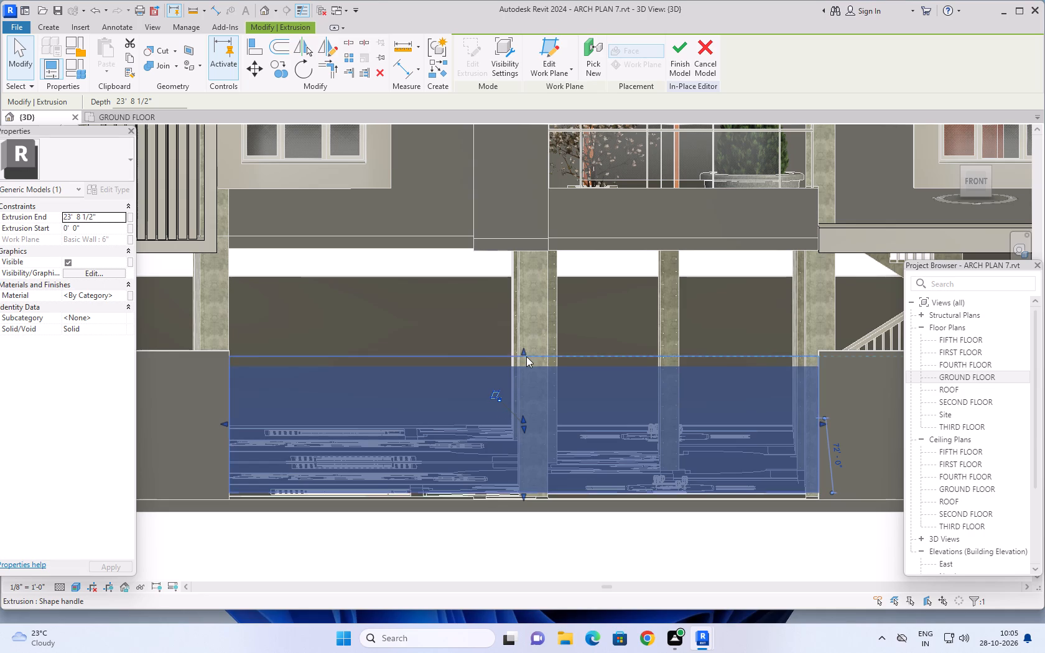
pyautogui.click(474, 537)
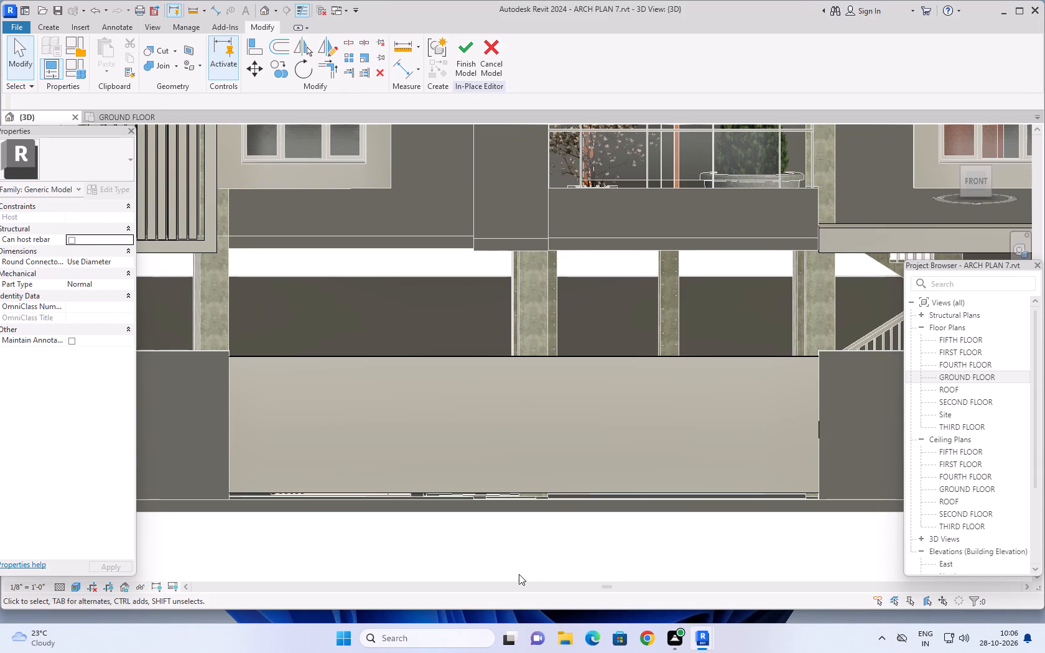
# Start a void extrusion and set its work plane to the front face of the infill extrusion.
pyautogui.scroll(-2, 453, 443)
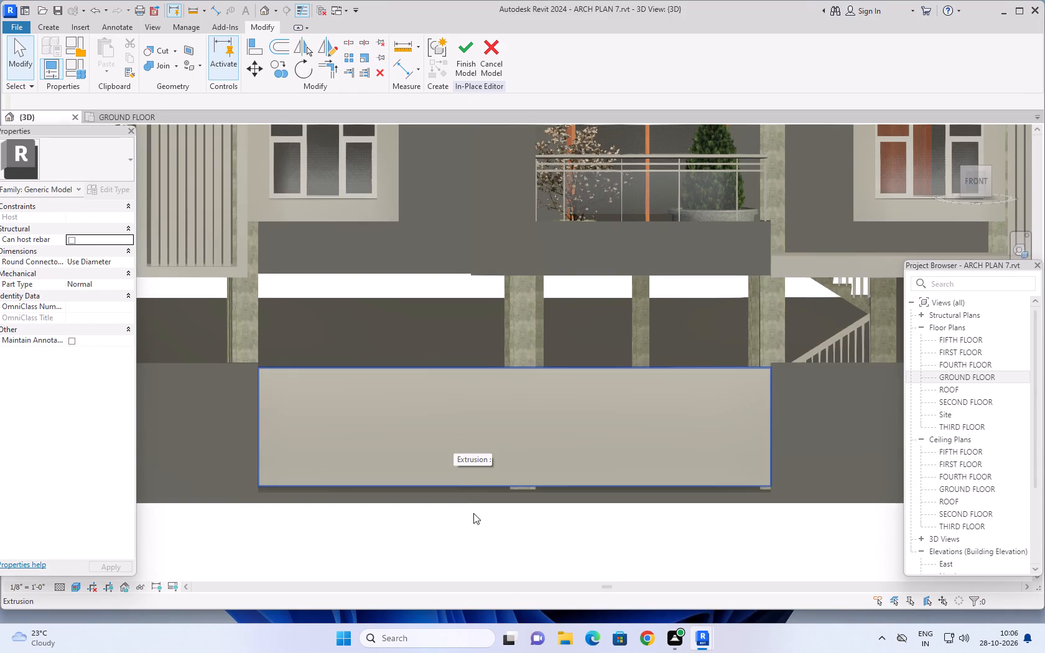
pyautogui.moveTo(473, 531); pyautogui.dragTo(477, 516, button='middle')
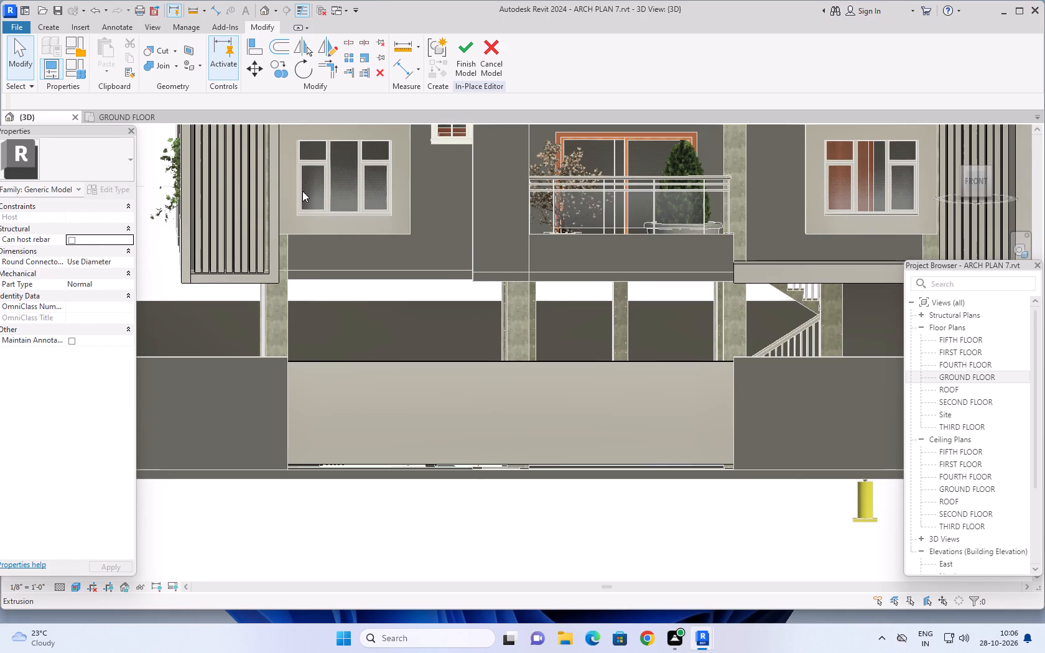
pyautogui.click(57, 26)
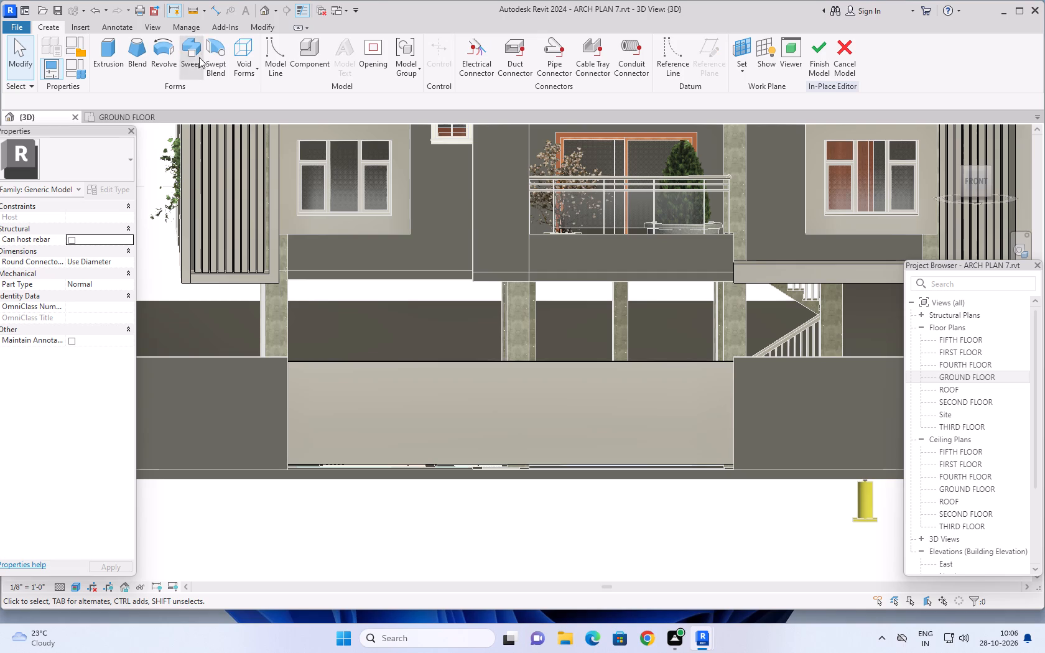
pyautogui.click(251, 74)
pyautogui.click(265, 93)
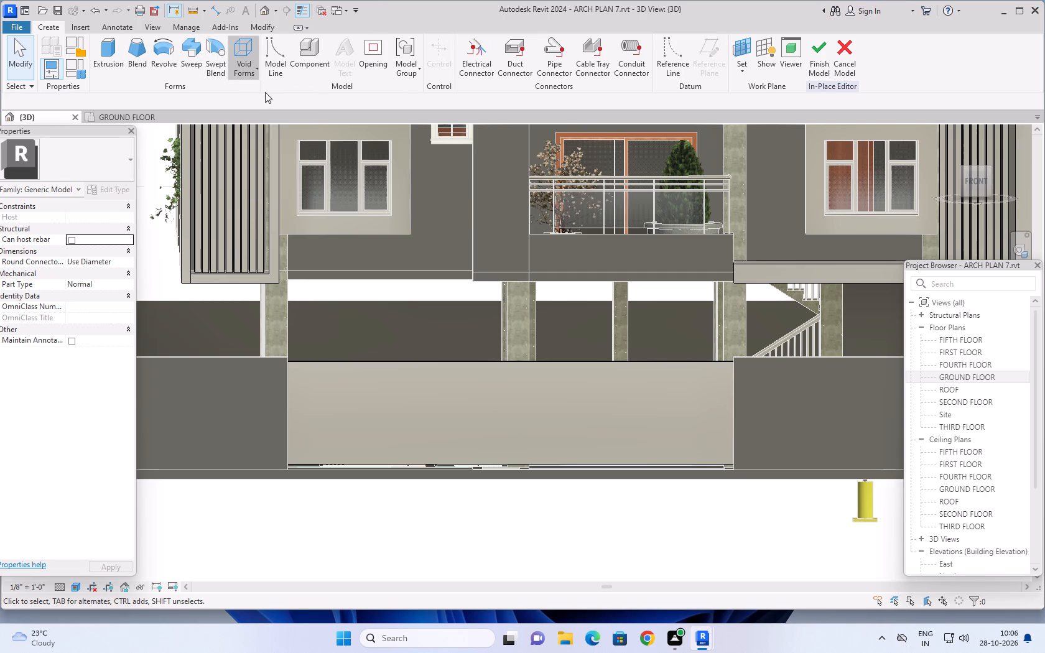
pyautogui.click(578, 70)
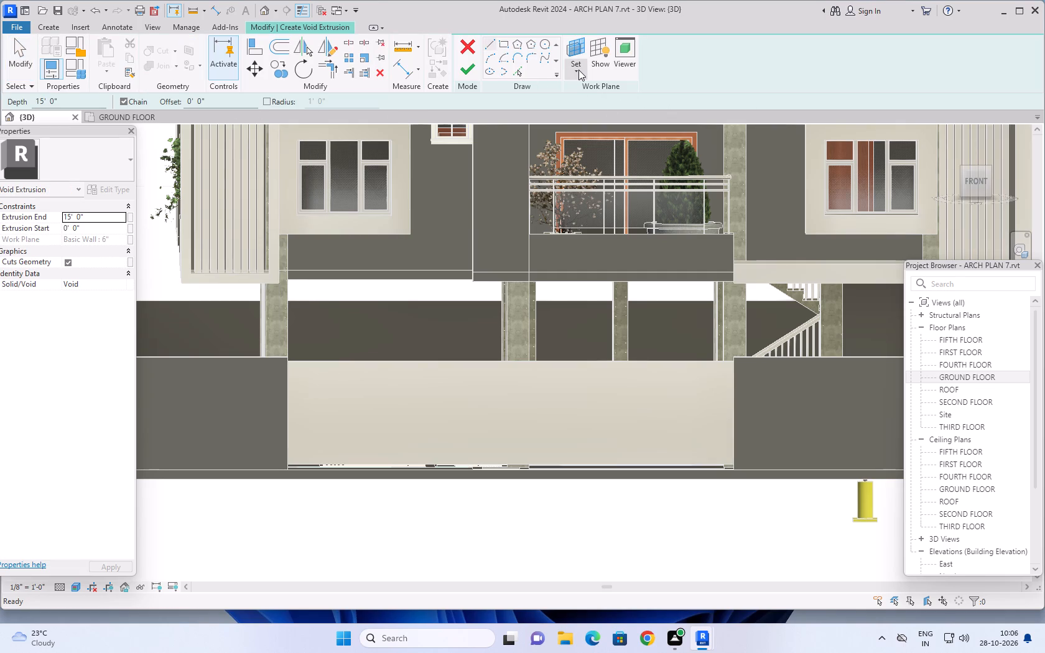
pyautogui.click(585, 114)
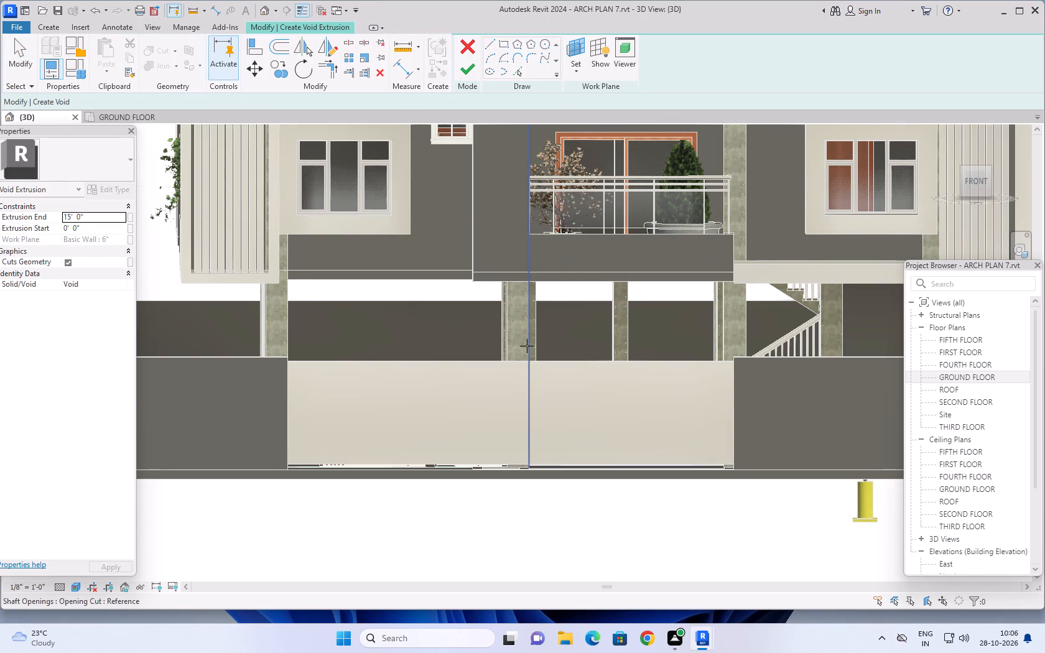
pyautogui.click(510, 389)
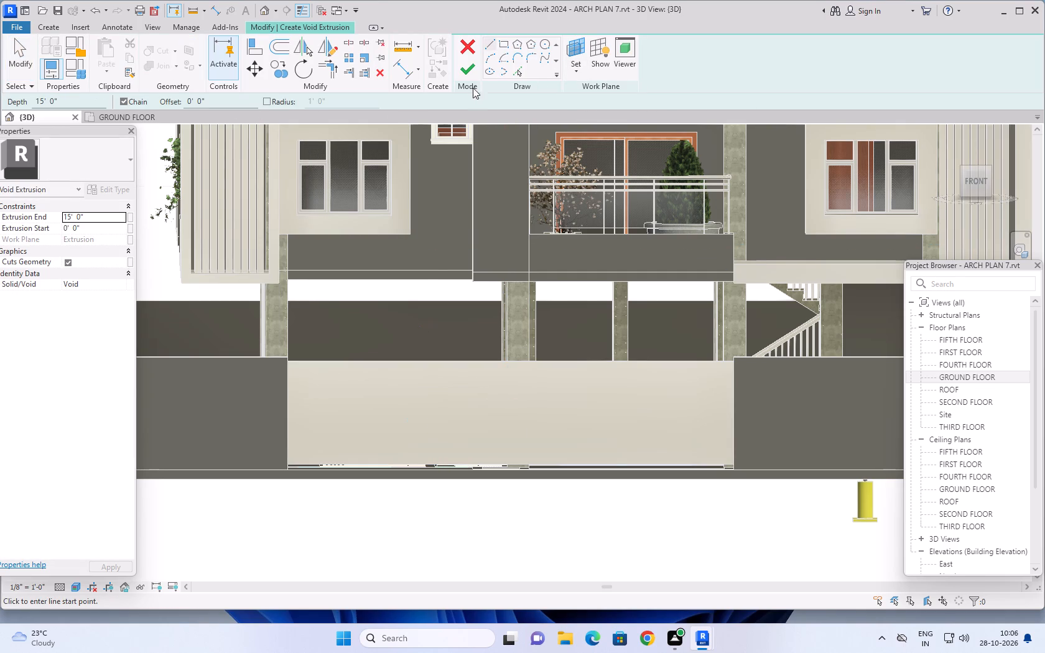
# Sketch a narrow vertical rectangle about 1 1/4" wide from the infill extrusion's top-edge midpoint down to its bottom edge.
pyautogui.click(505, 39)
pyautogui.scroll(2, 503, 383)
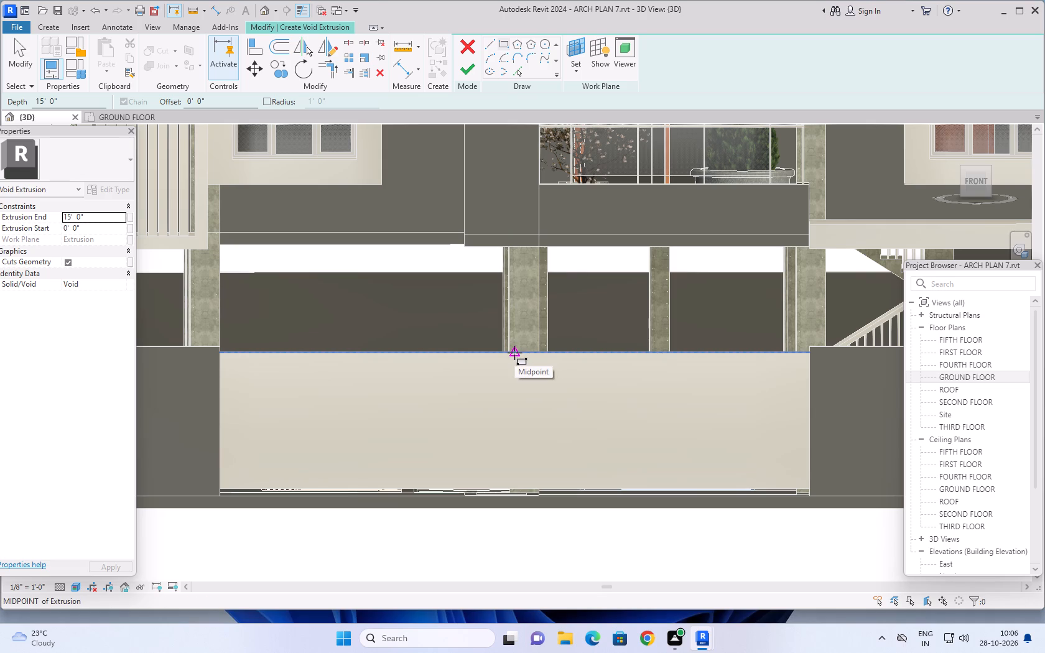
pyautogui.click(514, 353)
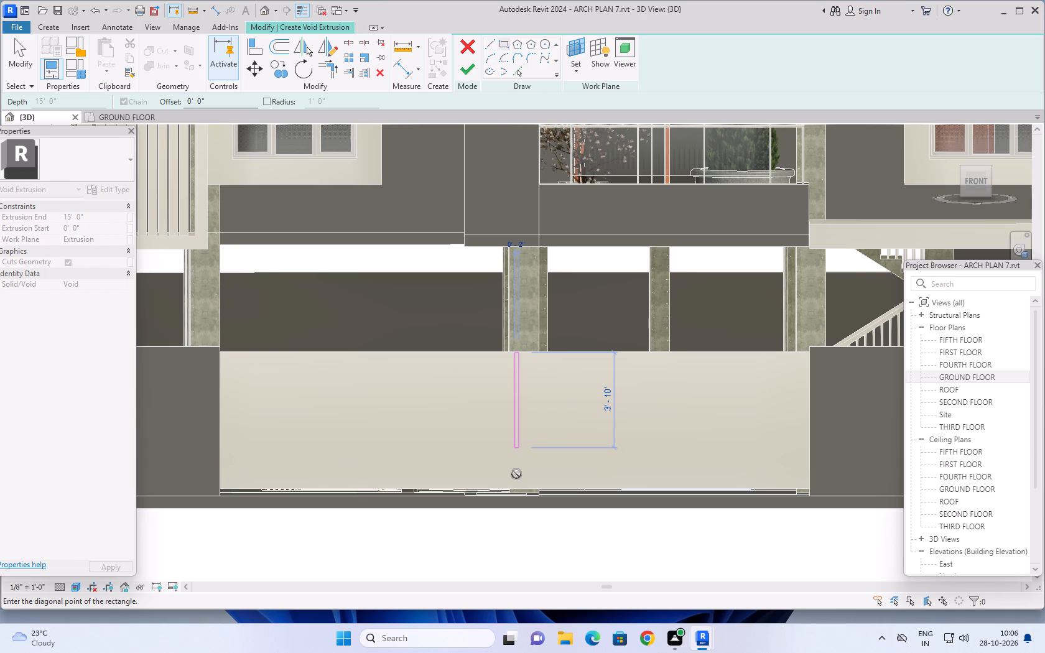
pyautogui.scroll(4, 520, 482)
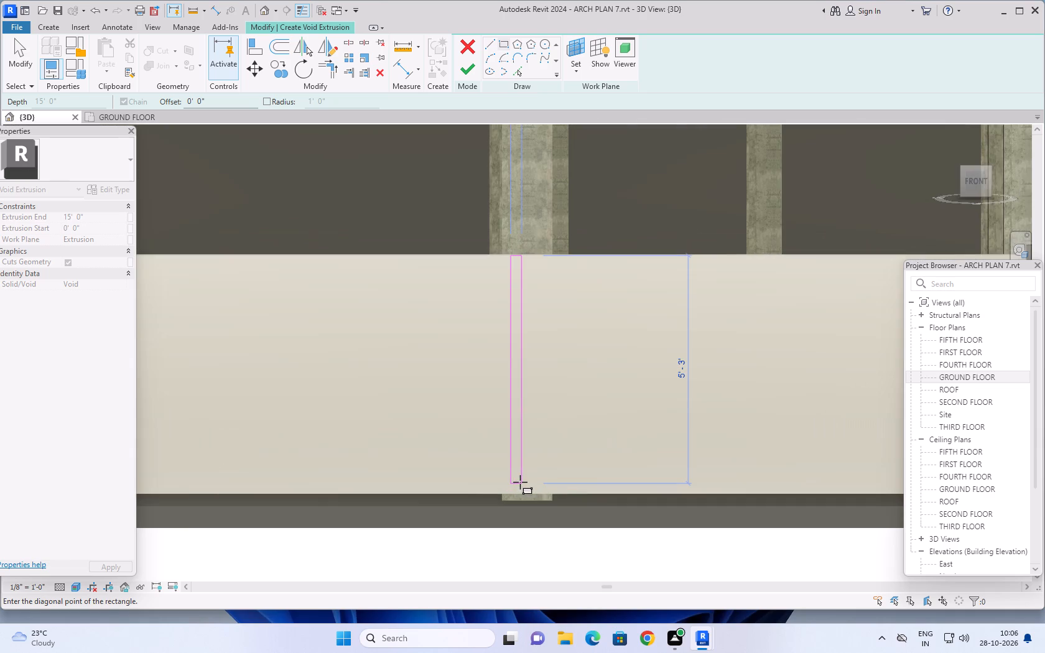
pyautogui.scroll(2, 520, 482)
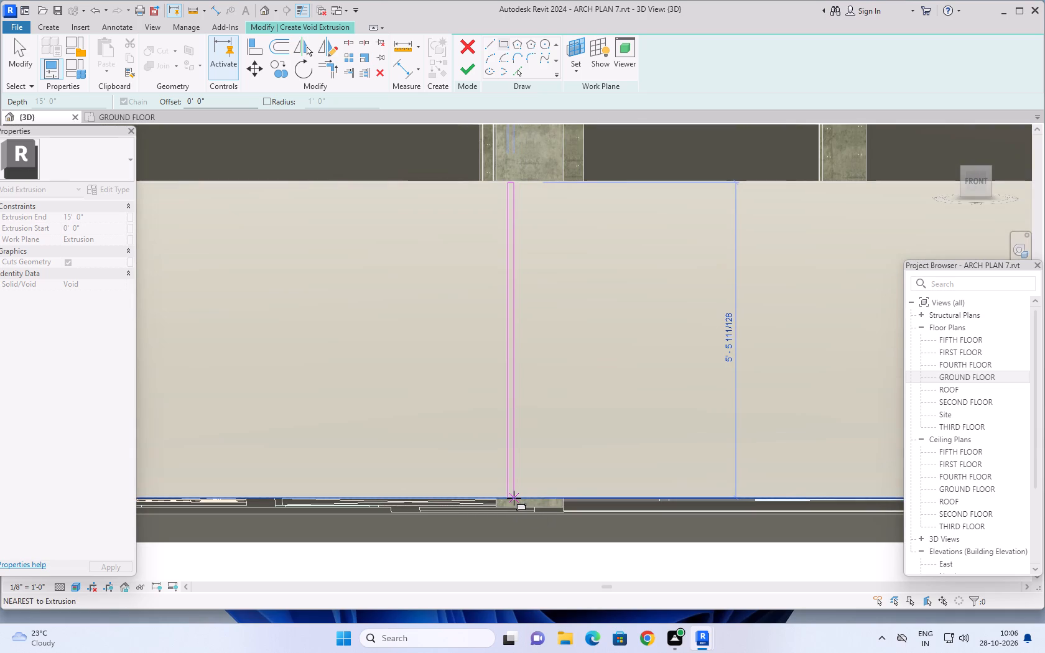
pyautogui.click(514, 499)
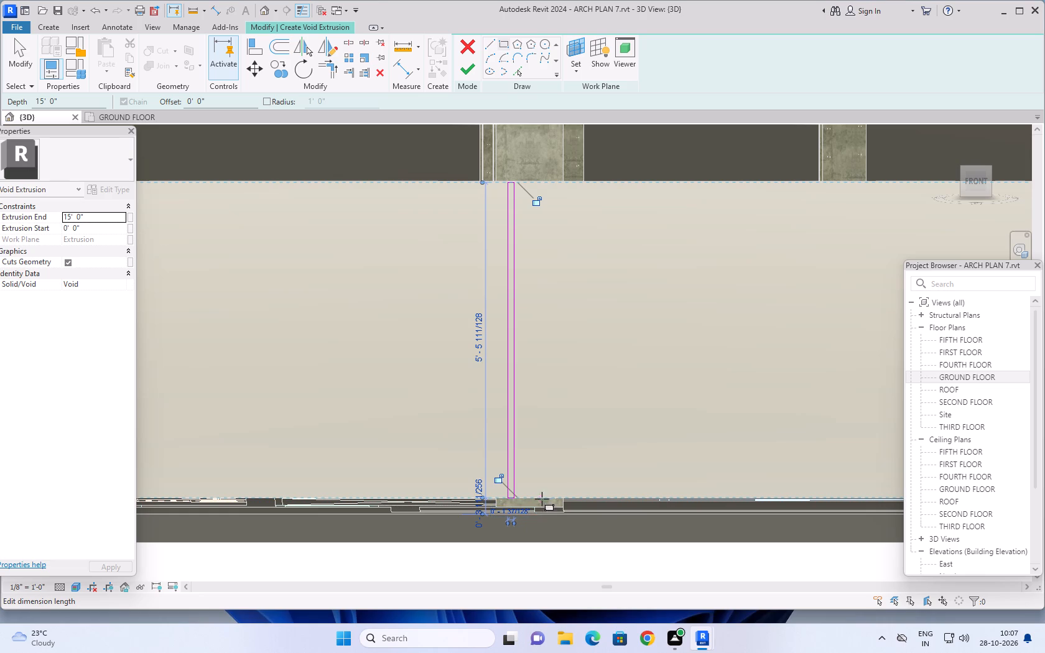
# Sketch a horizontal rectangle about 4'-11" long and 3" high near the upper-left corner of the infill extrusion's front face.
pyautogui.scroll(-3, 555, 492)
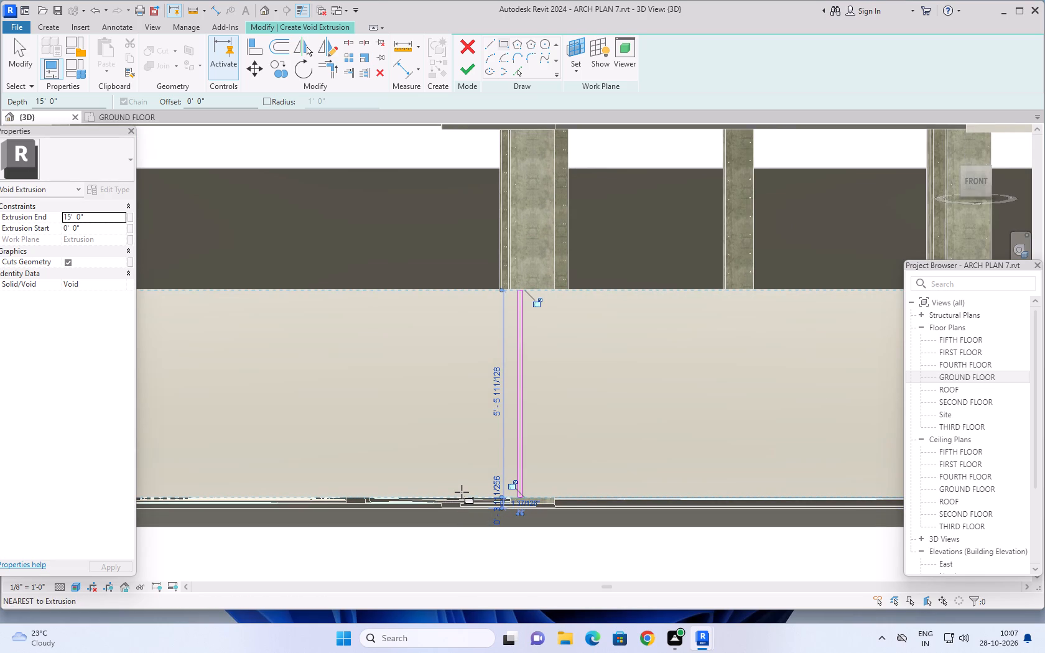
pyautogui.scroll(1, 462, 490)
pyautogui.scroll(-1, 452, 473)
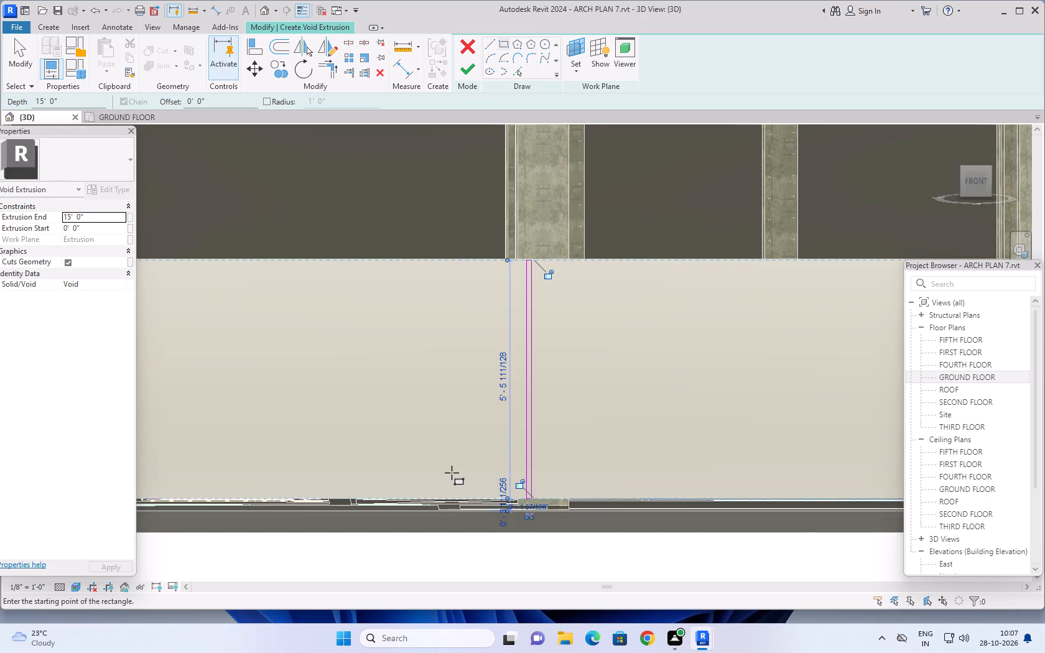
pyautogui.scroll(-1, 452, 473)
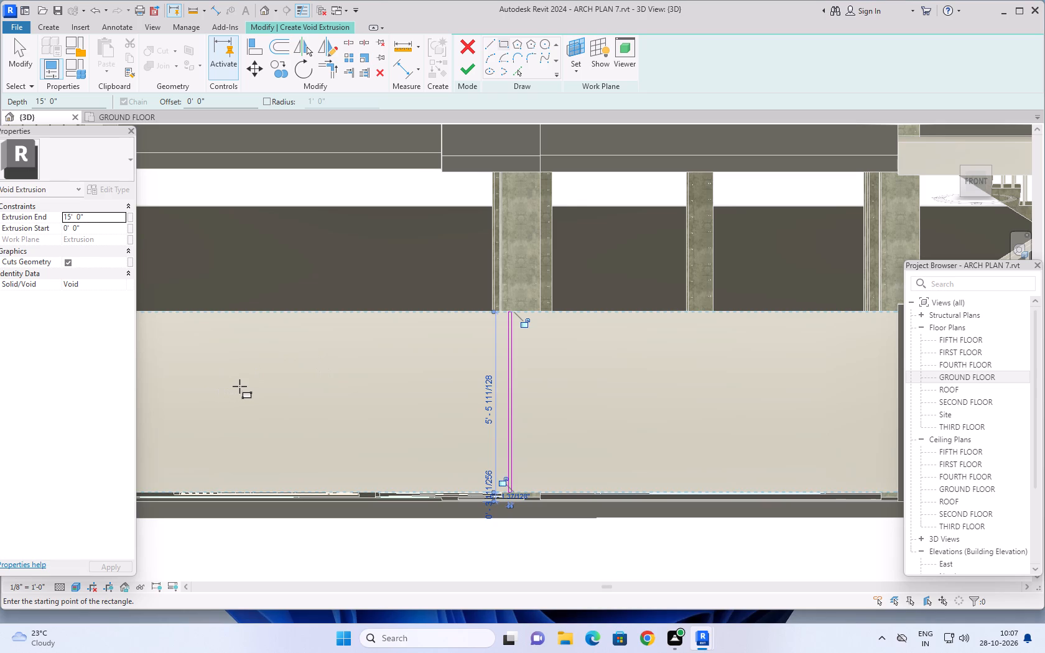
pyautogui.scroll(-1, 274, 380)
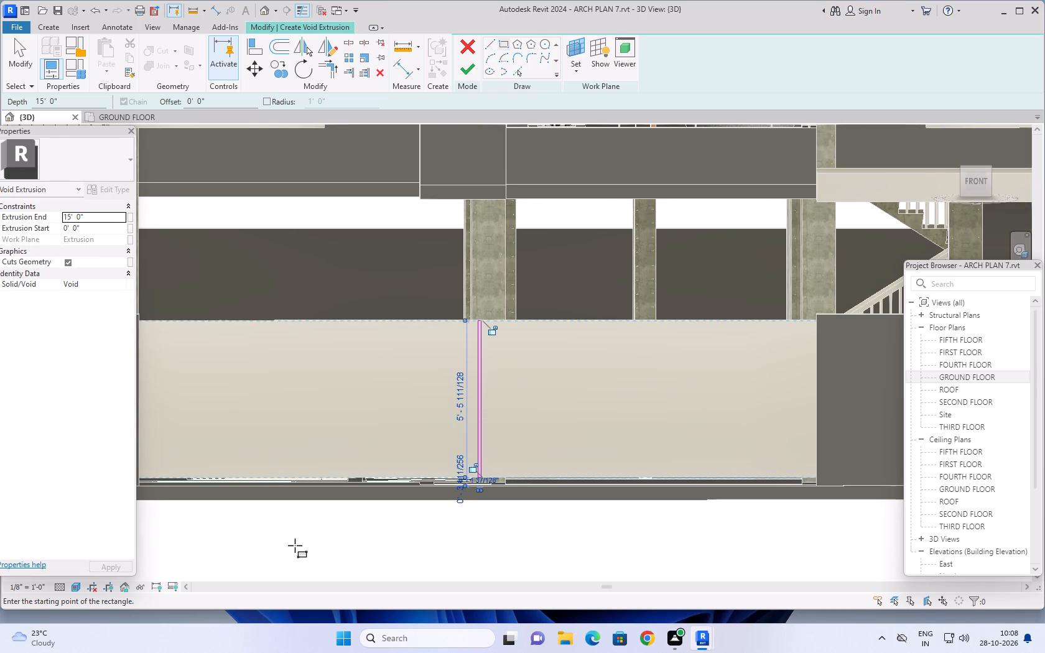
pyautogui.moveTo(295, 545); pyautogui.dragTo(410, 553, button='middle')
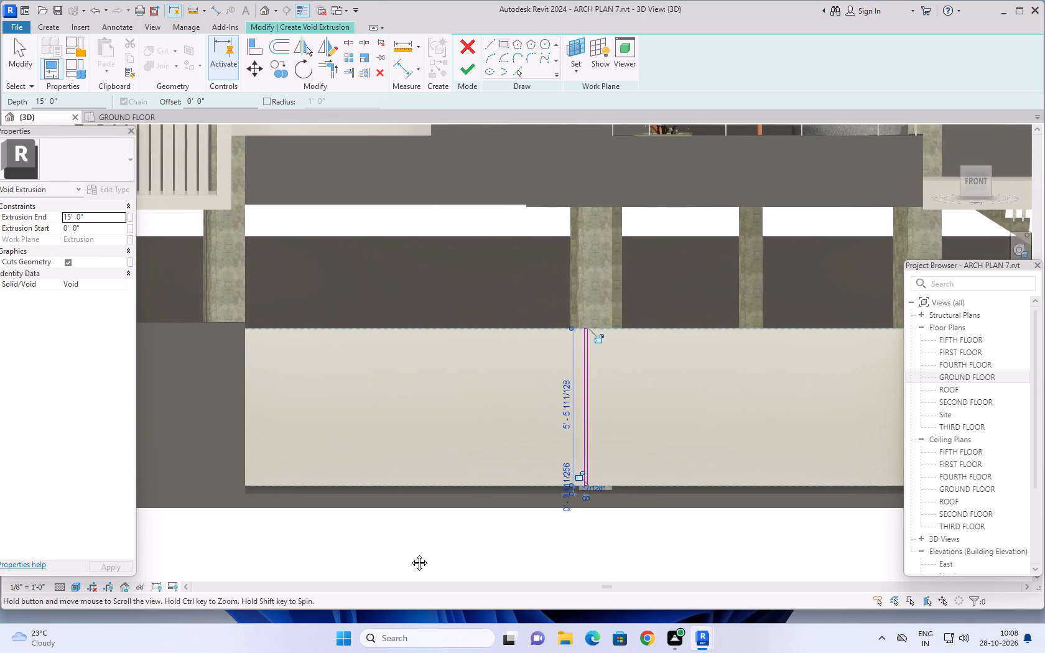
pyautogui.moveTo(410, 553); pyautogui.dragTo(459, 553, button='middle')
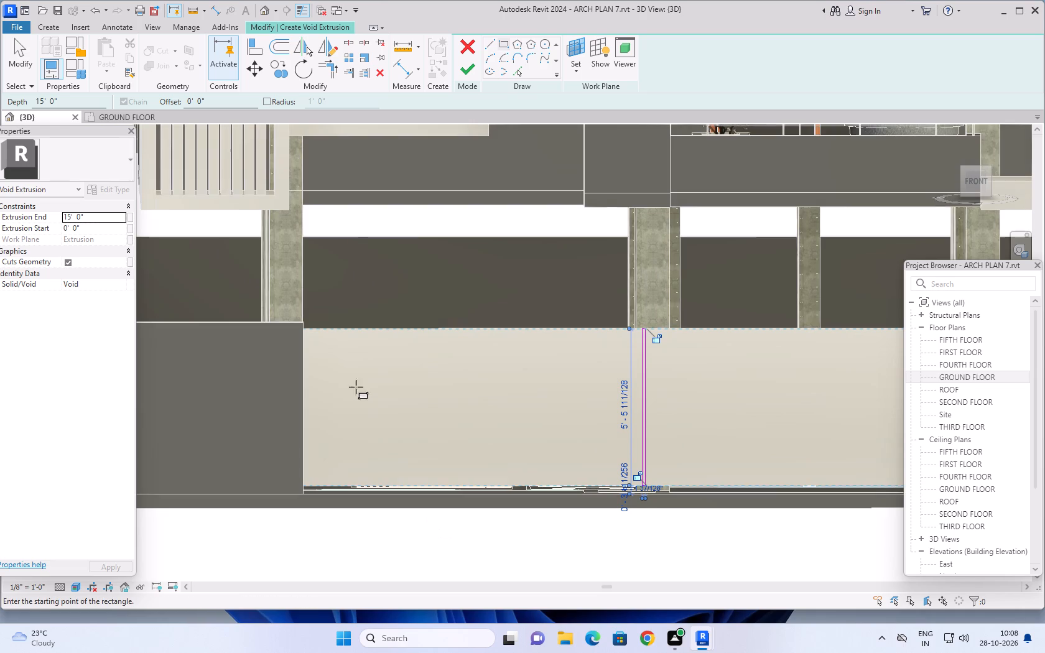
pyautogui.scroll(1, 337, 350)
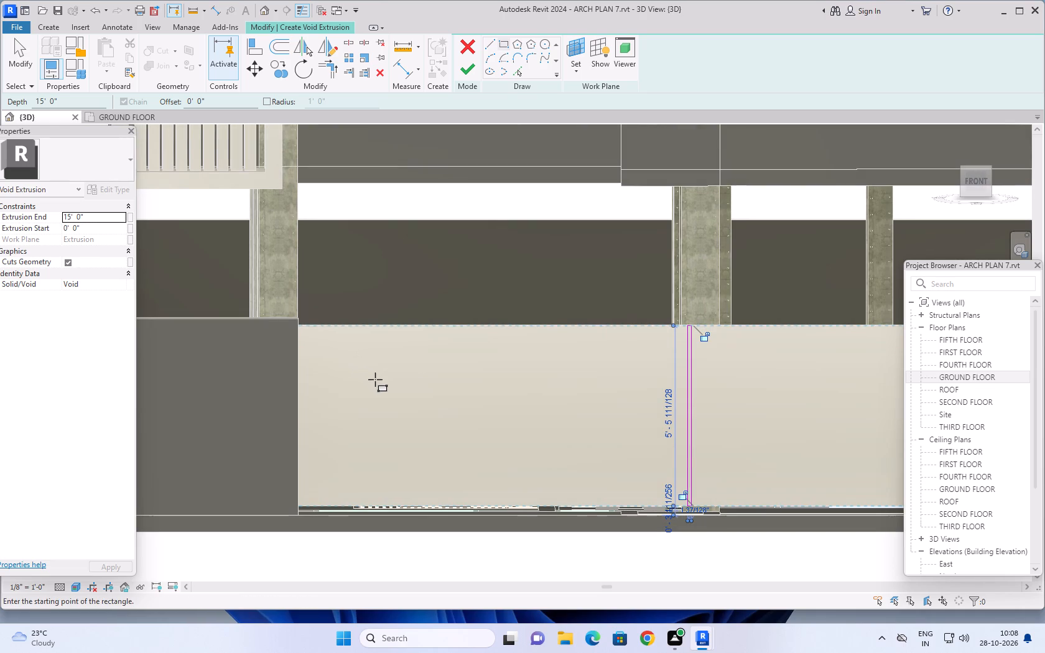
pyautogui.keyDown('shift'); pyautogui.moveTo(383, 384); pyautogui.dragTo(396, 381, button='middle'); pyautogui.keyUp('shift')
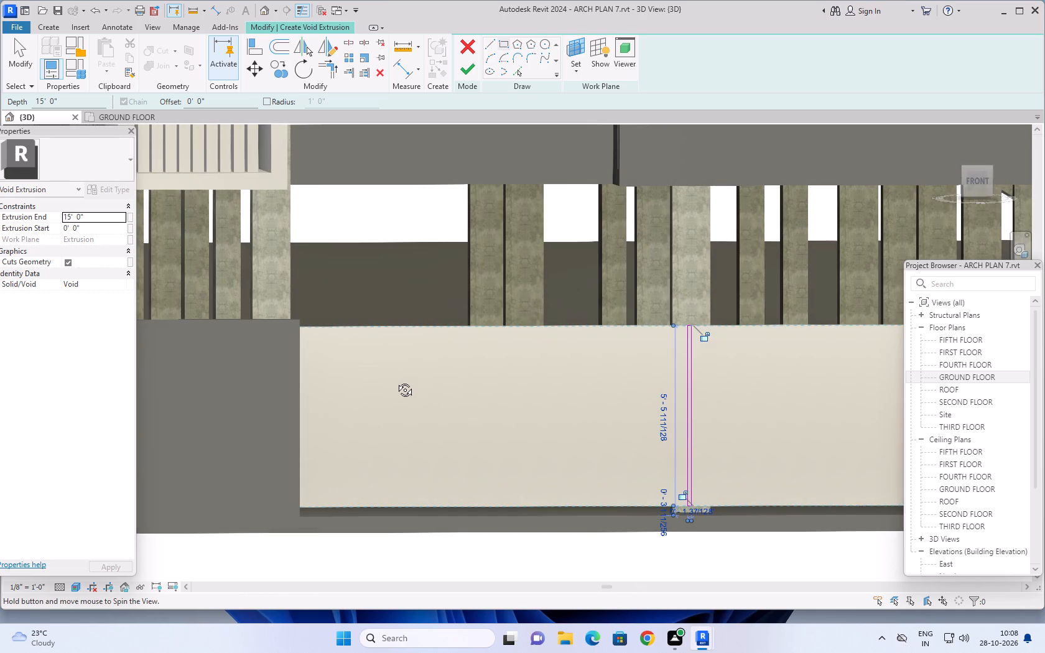
pyautogui.keyDown('shift'); pyautogui.moveTo(396, 381); pyautogui.dragTo(390, 379, button='middle'); pyautogui.keyUp('shift')
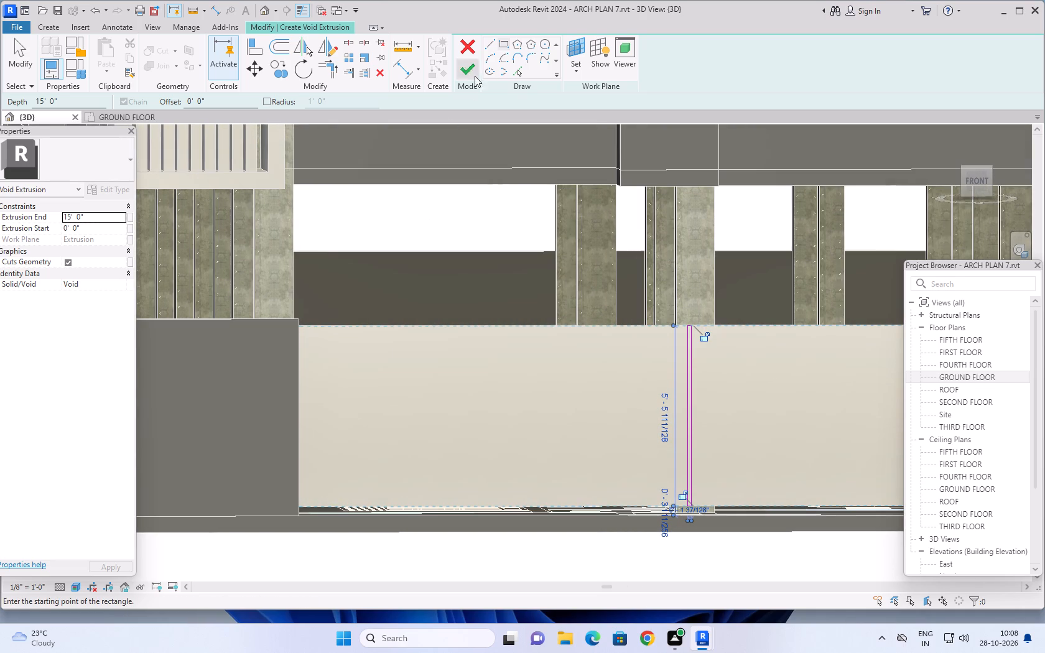
pyautogui.click(506, 44)
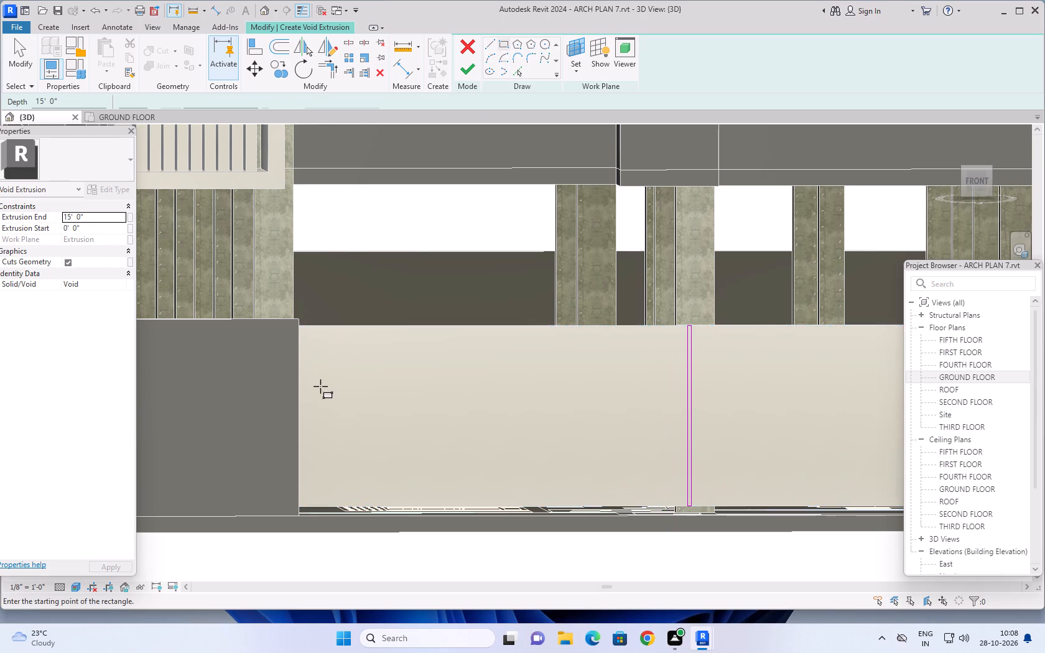
pyautogui.scroll(1, 320, 386)
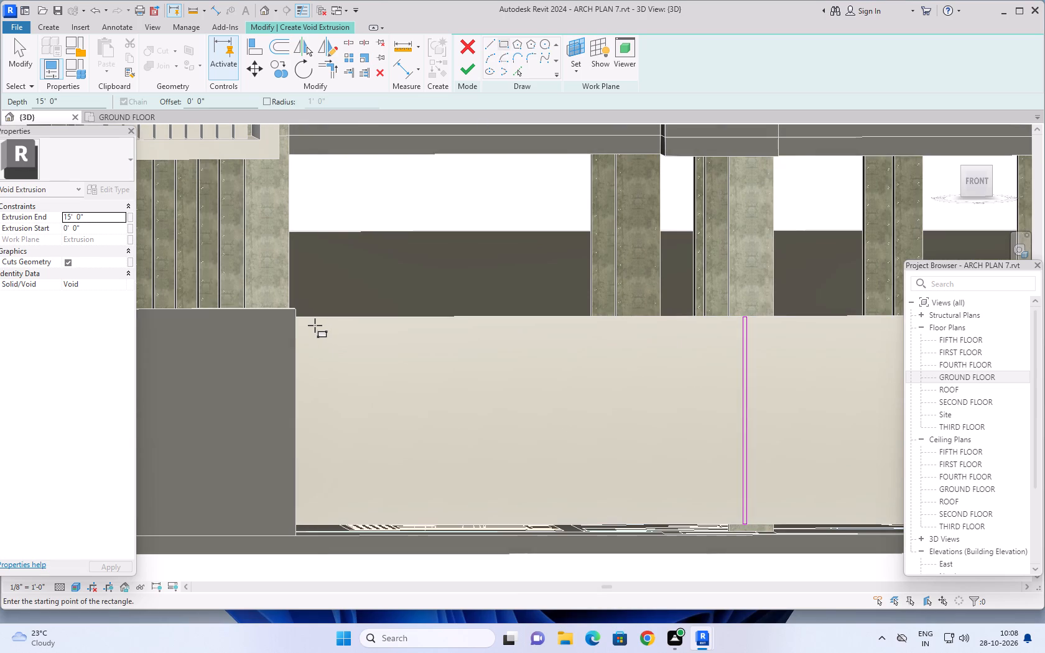
pyautogui.scroll(2, 315, 325)
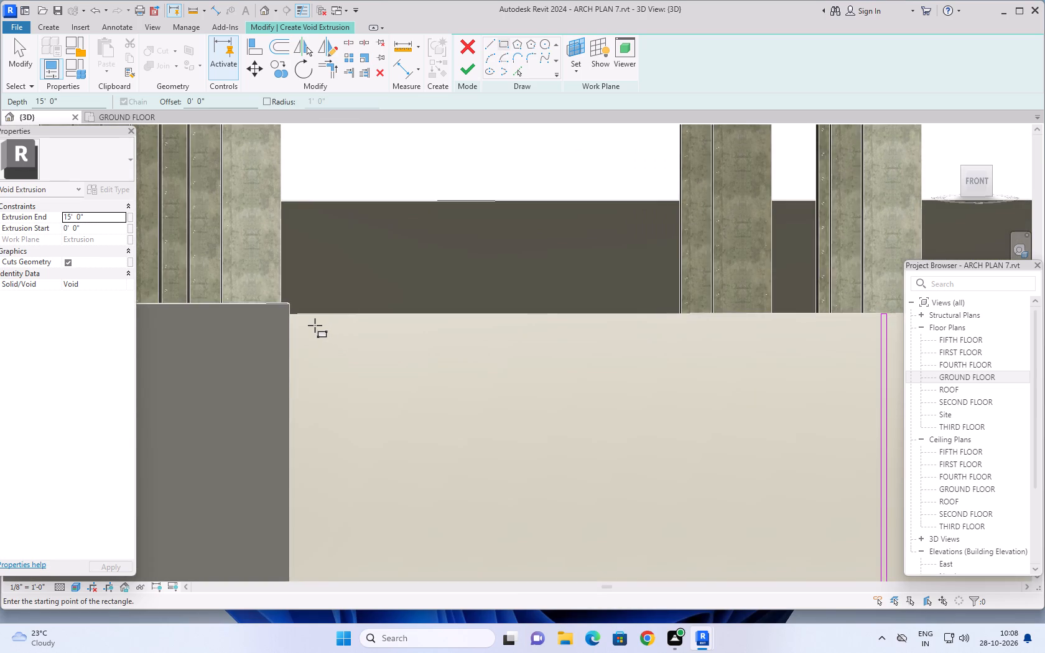
pyautogui.scroll(2, 315, 325)
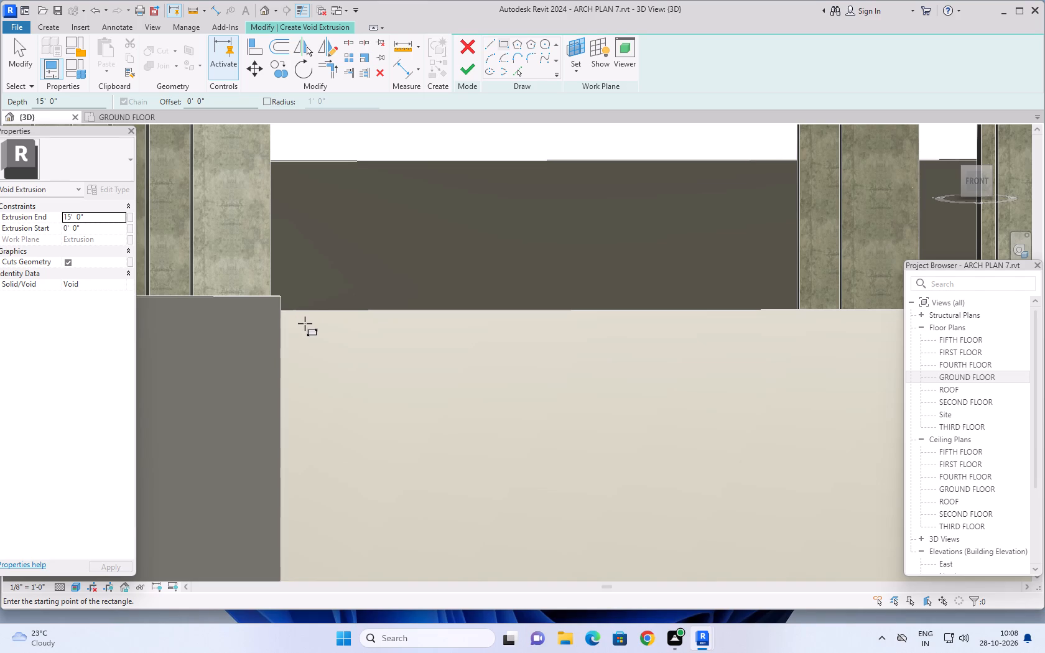
pyautogui.click(305, 323)
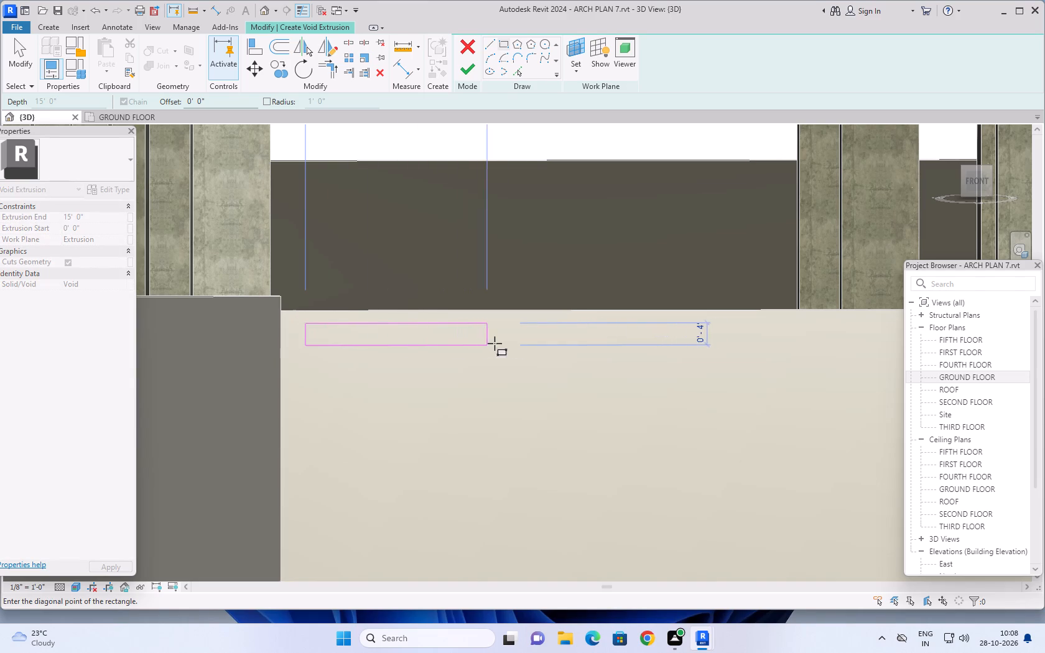
pyautogui.scroll(-4, 598, 337)
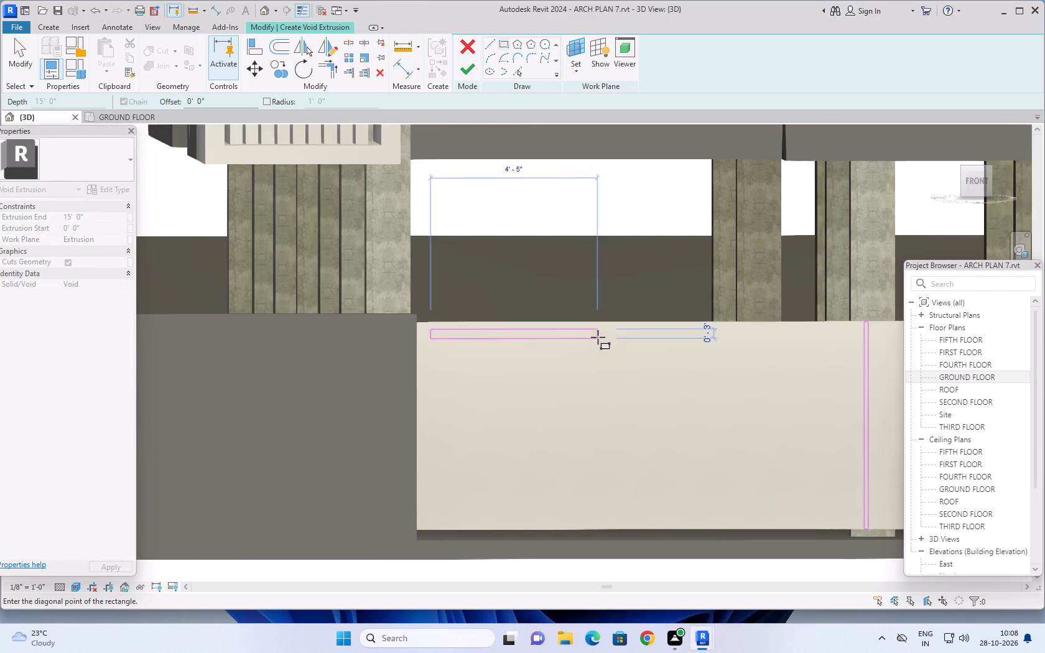
pyautogui.scroll(-3, 598, 337)
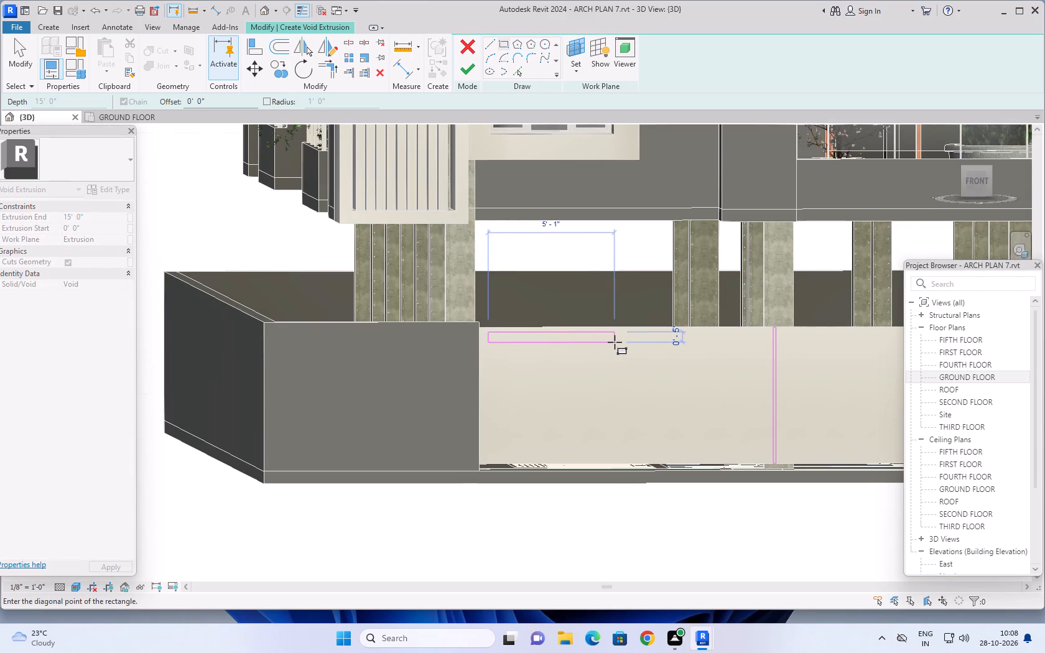
pyautogui.scroll(3, 615, 342)
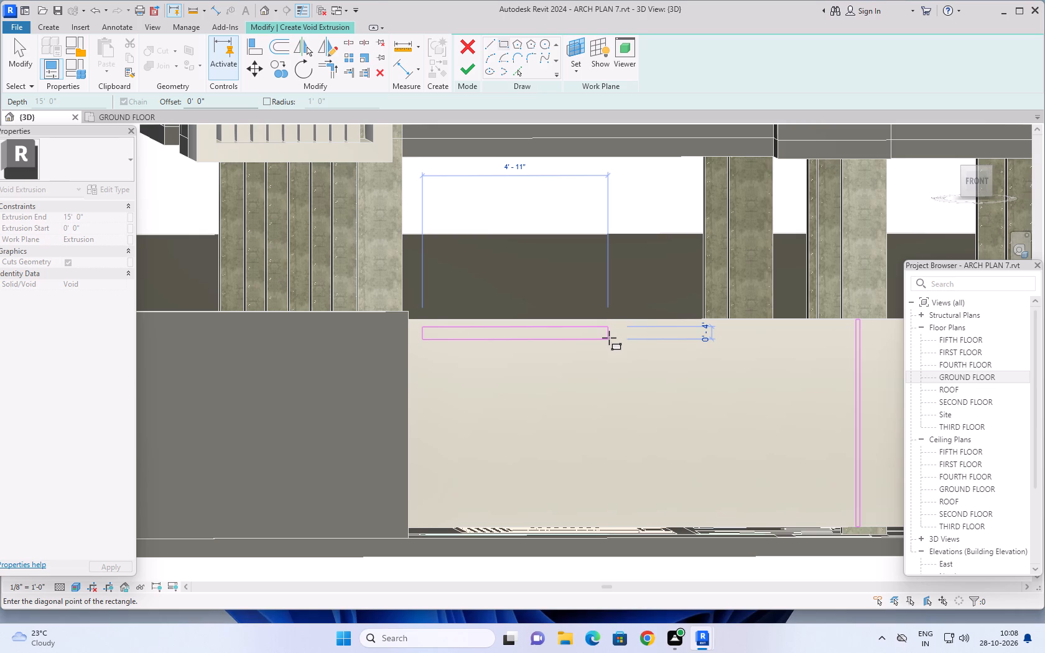
pyautogui.click(609, 337)
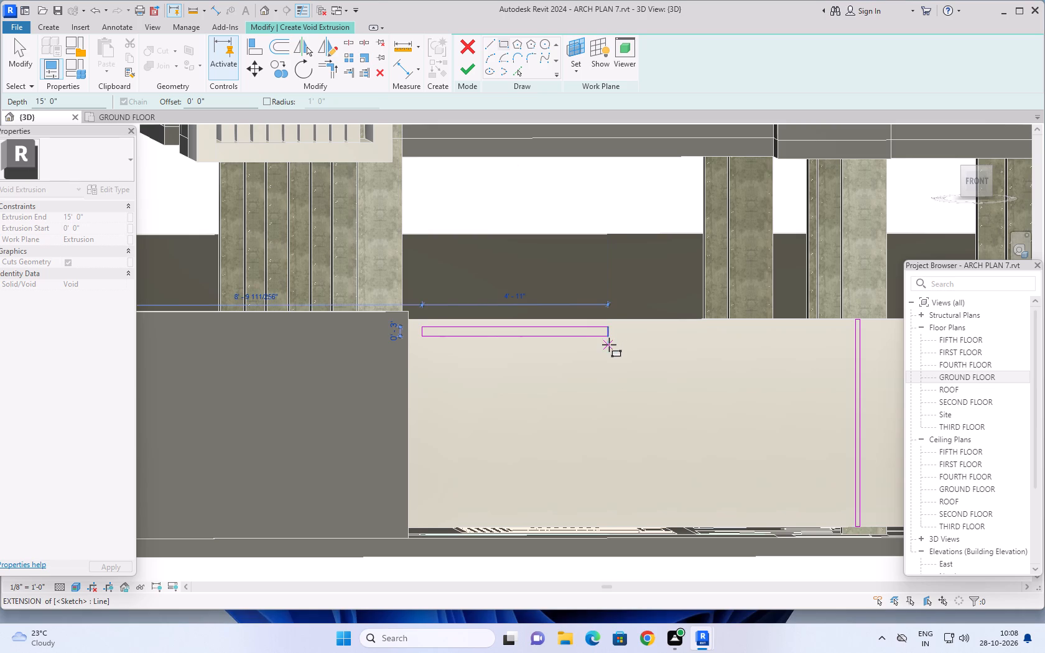
pyautogui.press('Escape')
pyautogui.press('Escape')
pyautogui.press('Escape')
pyautogui.press('Escape')
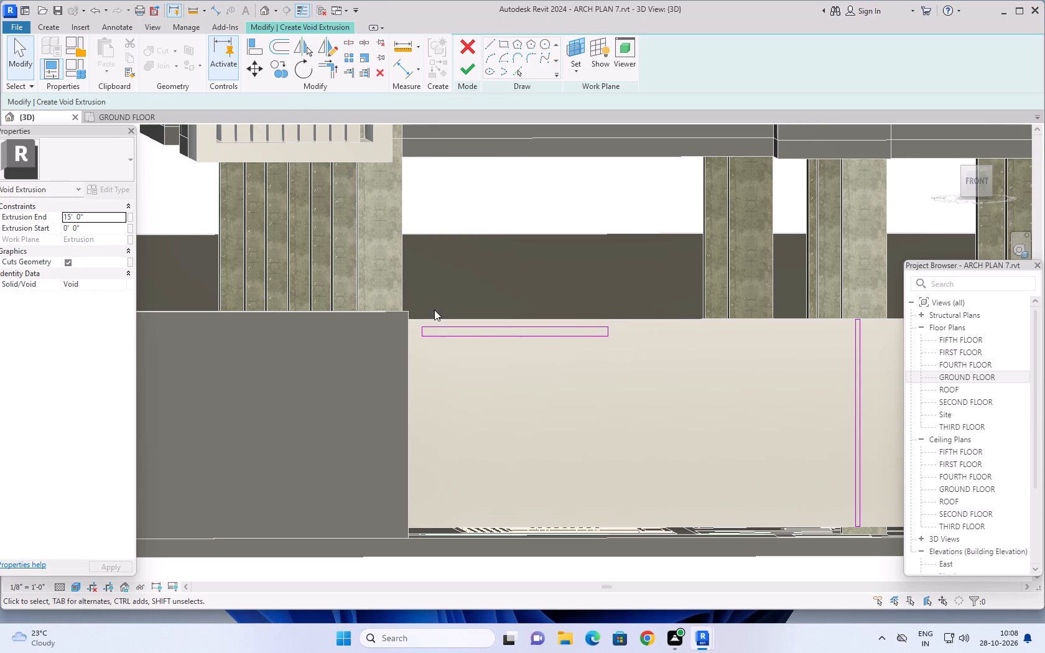
# Copy the horizontal slot rectangle straight down three times at 4" spacing, using Copy with Multiple from its upper-right corner.
pyautogui.moveTo(646, 302); pyautogui.dragTo(420, 373)
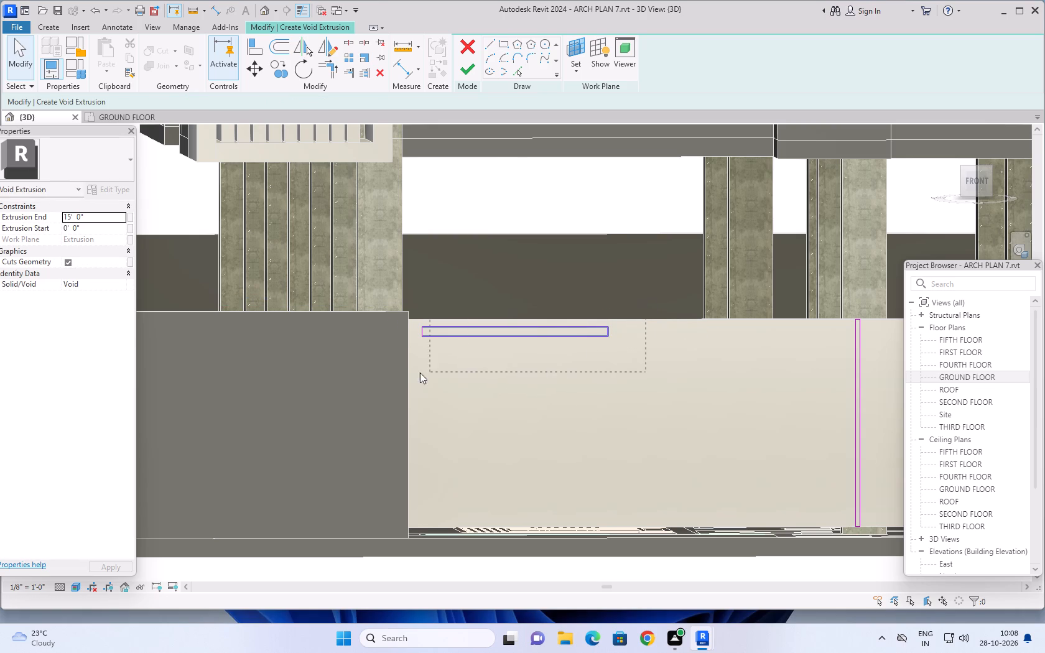
pyautogui.moveTo(420, 373); pyautogui.dragTo(412, 374)
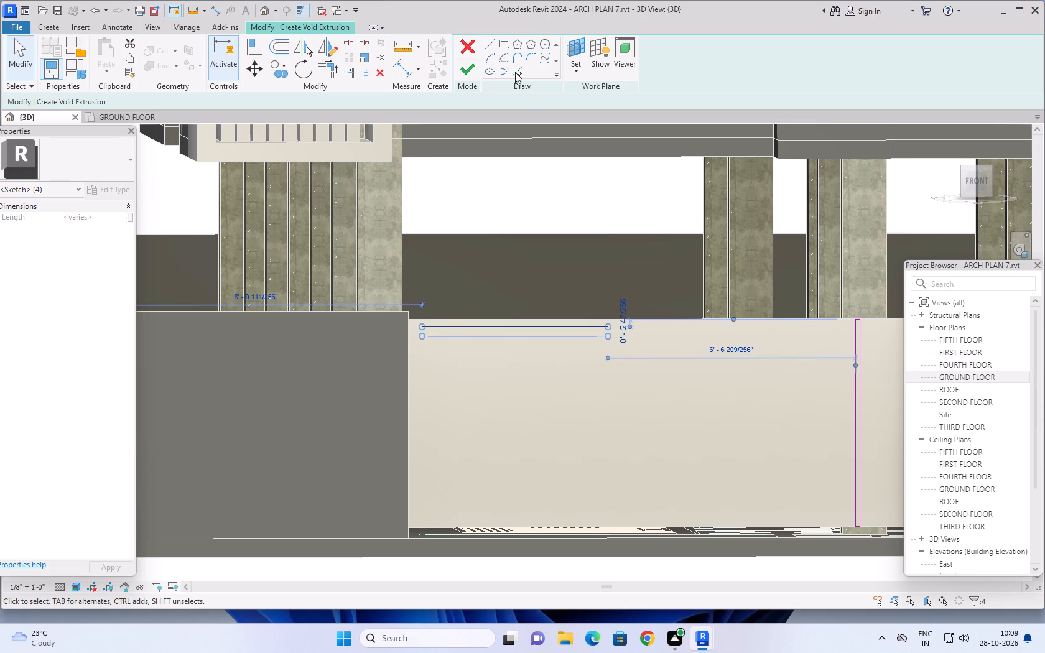
pyautogui.click(283, 70)
pyautogui.scroll(3, 591, 348)
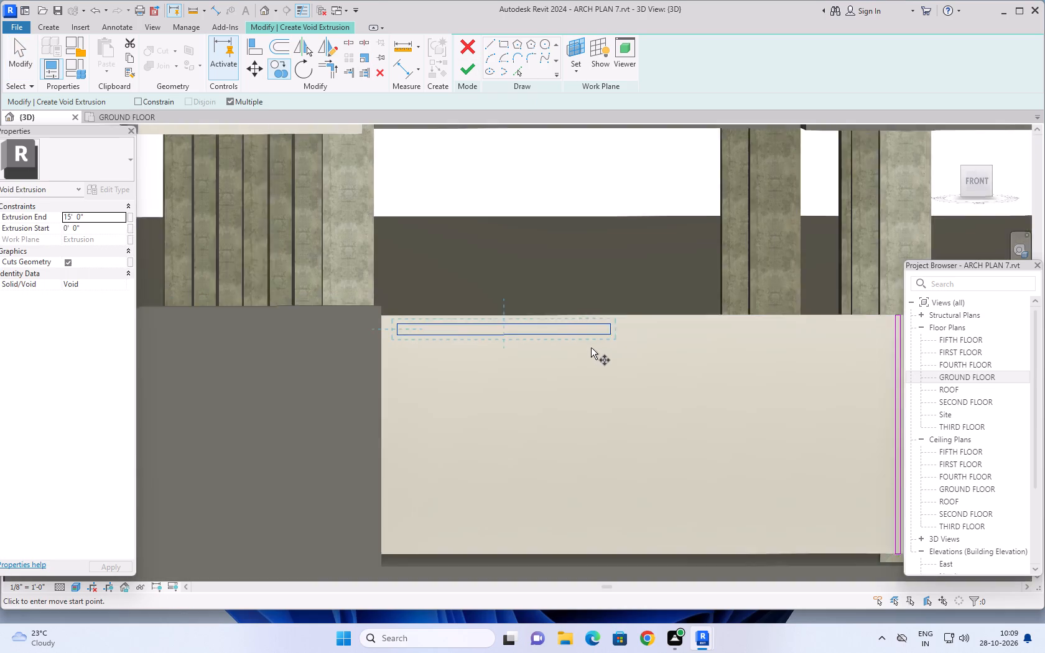
pyautogui.scroll(7, 600, 333)
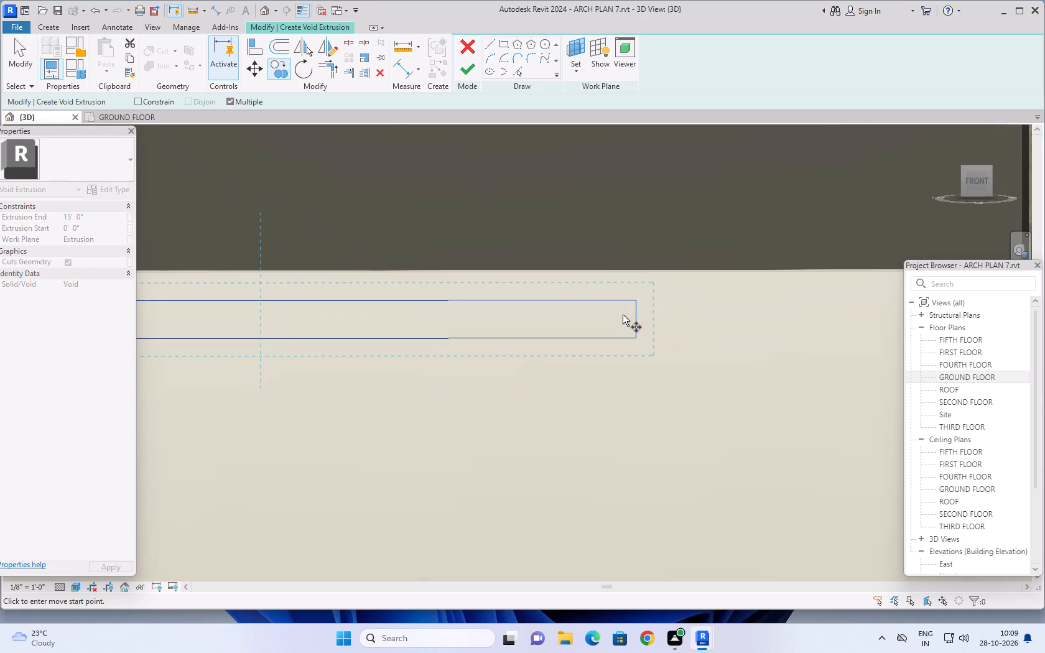
pyautogui.click(634, 300)
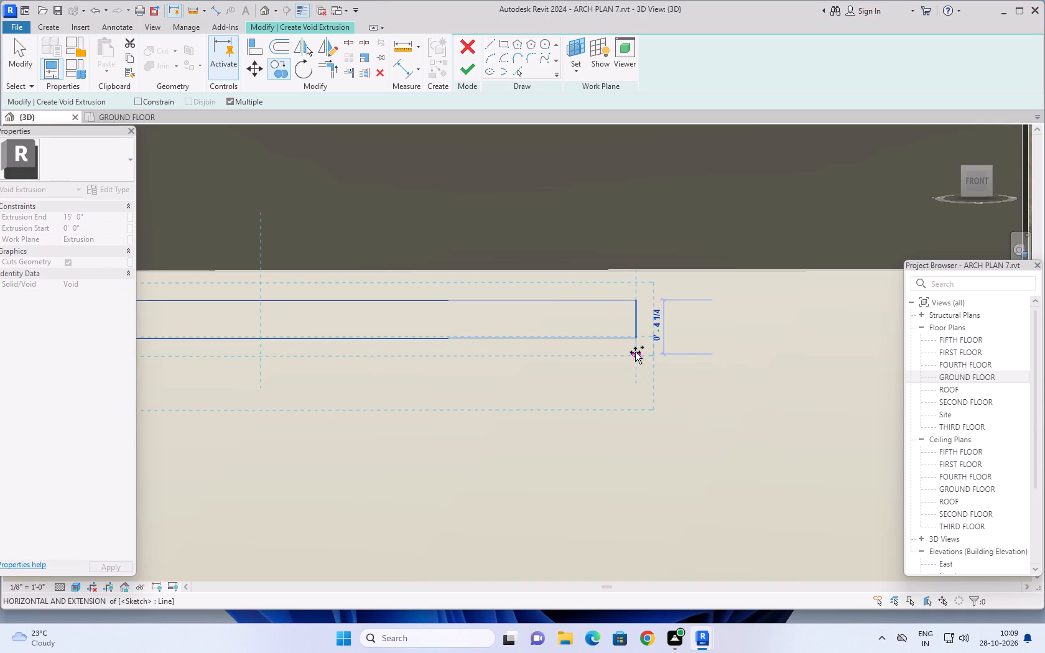
pyautogui.click(635, 352)
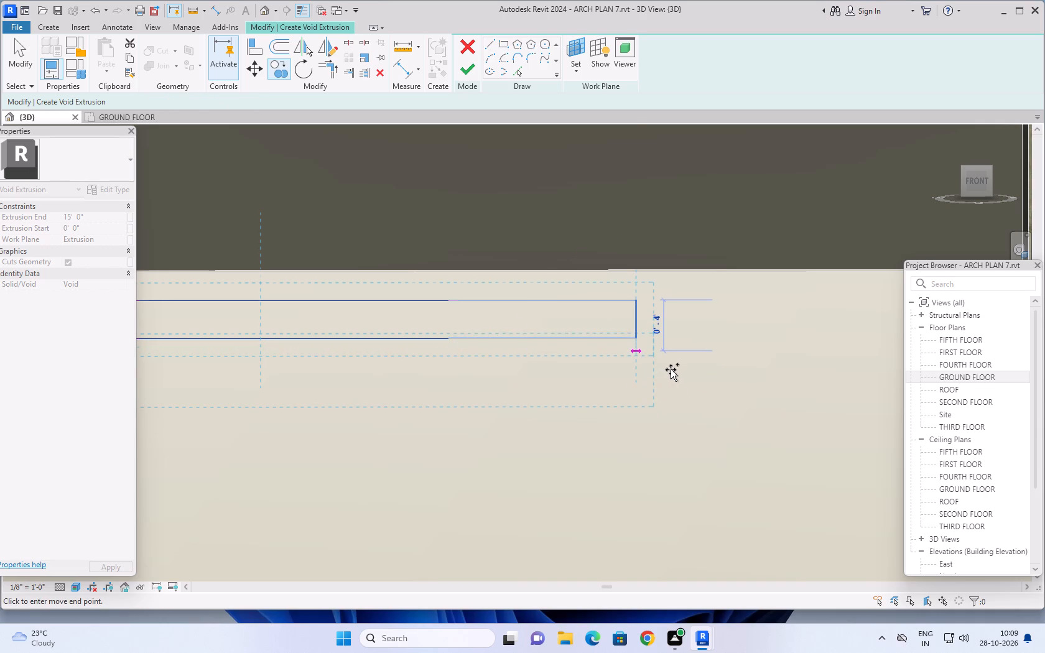
pyautogui.scroll(-3, 673, 374)
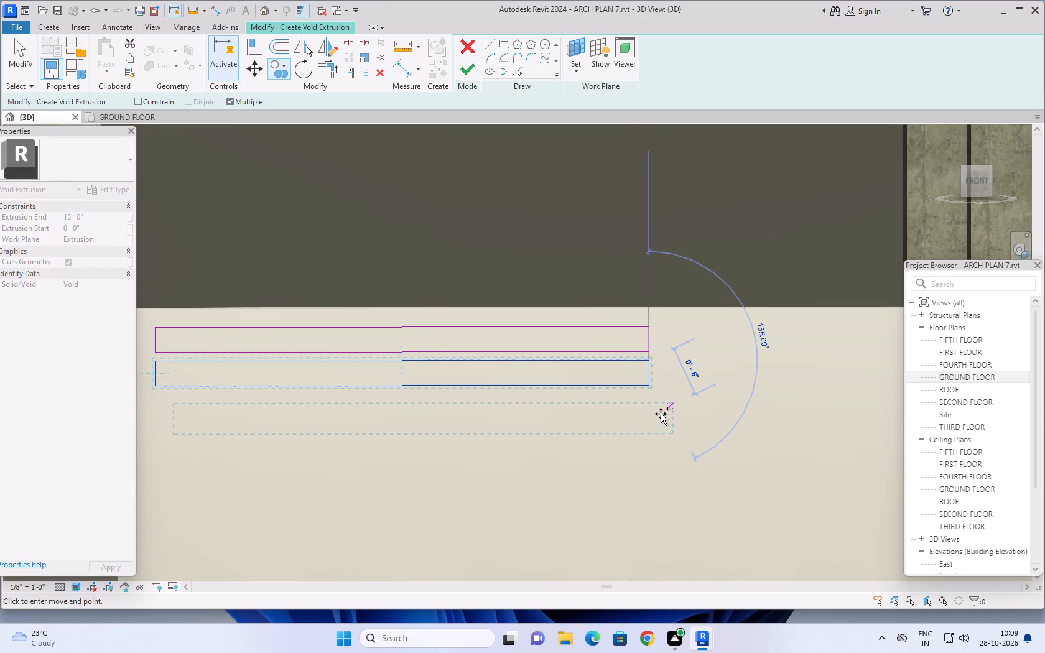
pyautogui.scroll(3, 649, 399)
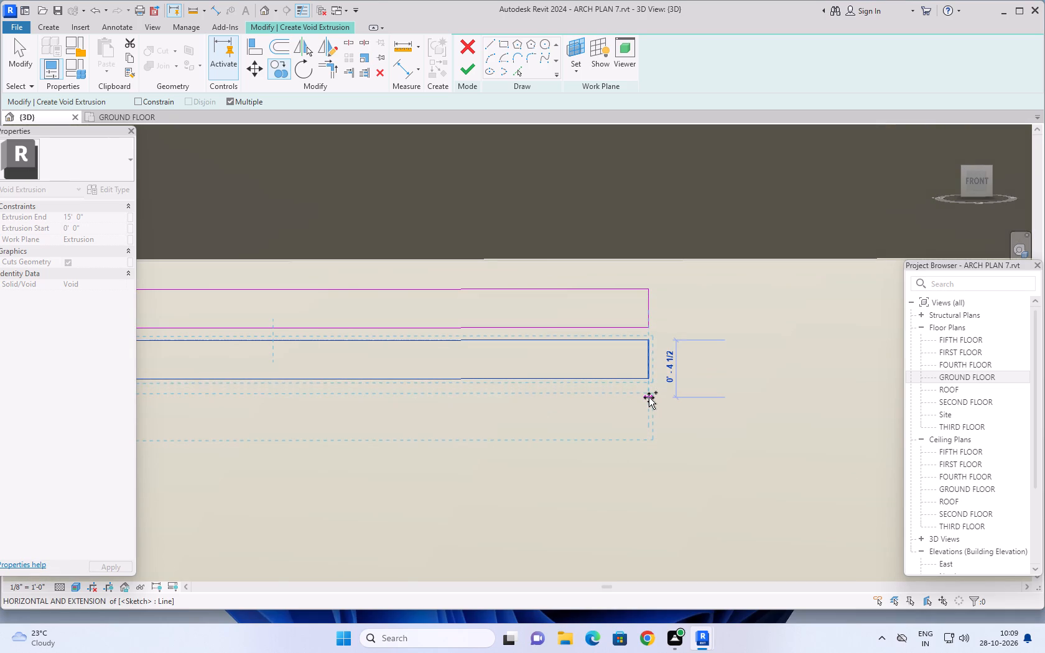
pyautogui.click(649, 391)
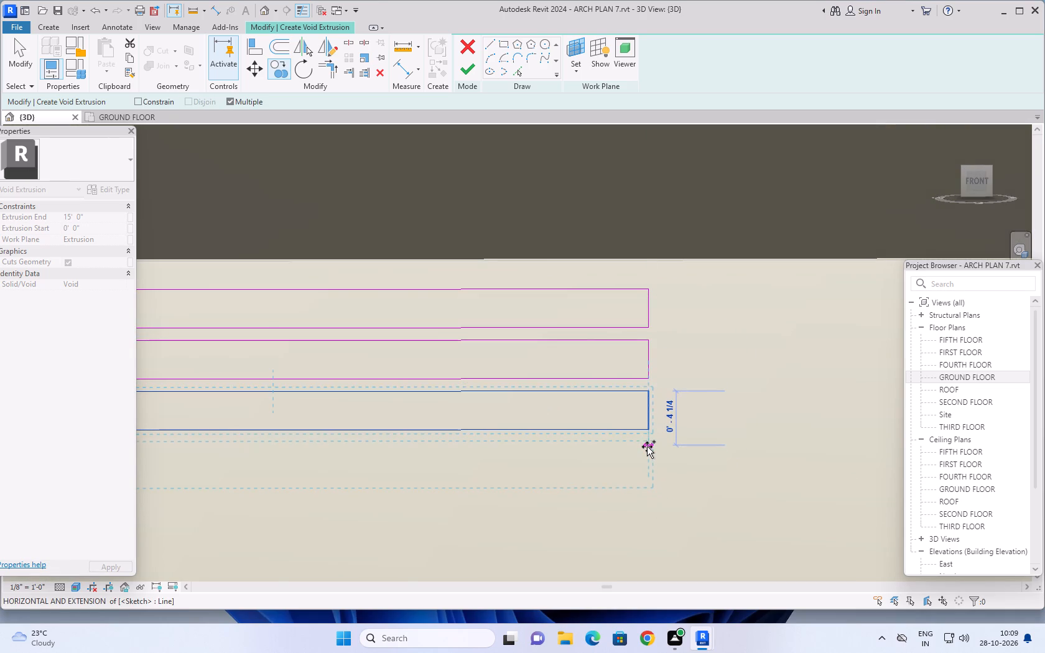
pyautogui.click(647, 443)
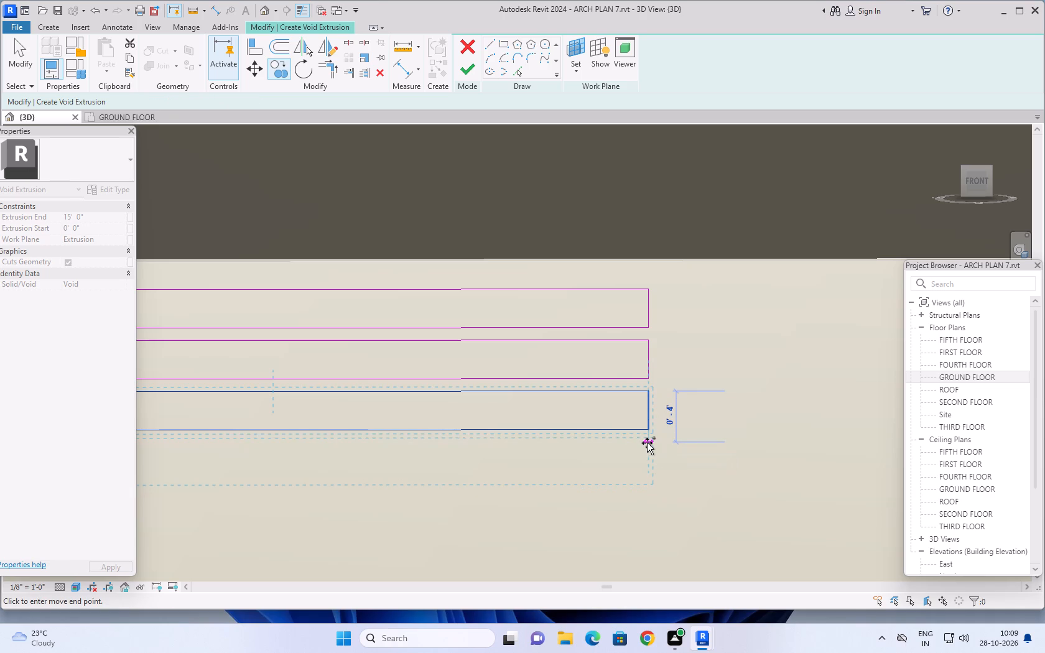
# Place three more copies of the slot rectangle straight below the fourth slot, each 4" below the previous one.
pyautogui.scroll(-5, 672, 463)
pyautogui.moveTo(674, 466); pyautogui.dragTo(667, 414, button='middle')
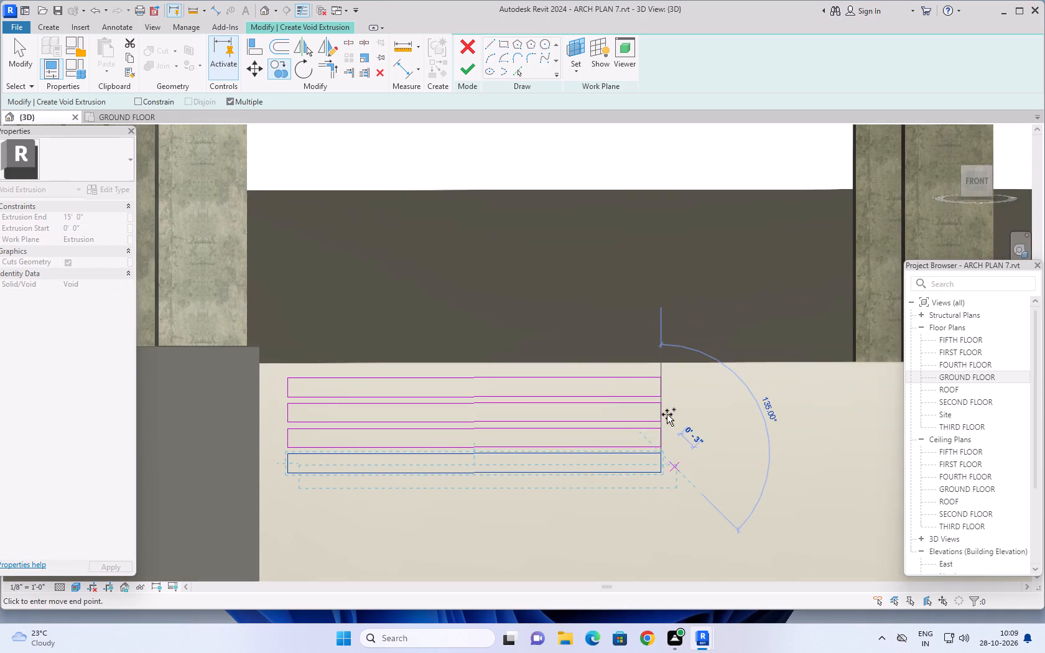
pyautogui.moveTo(667, 414); pyautogui.dragTo(655, 347, button='middle')
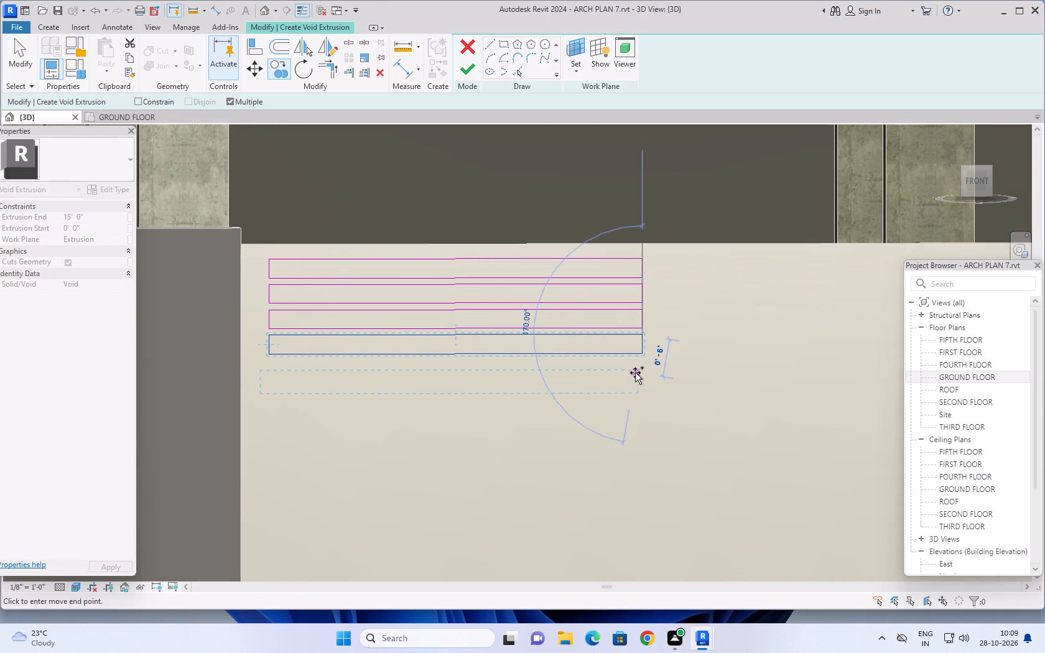
pyautogui.scroll(4, 644, 374)
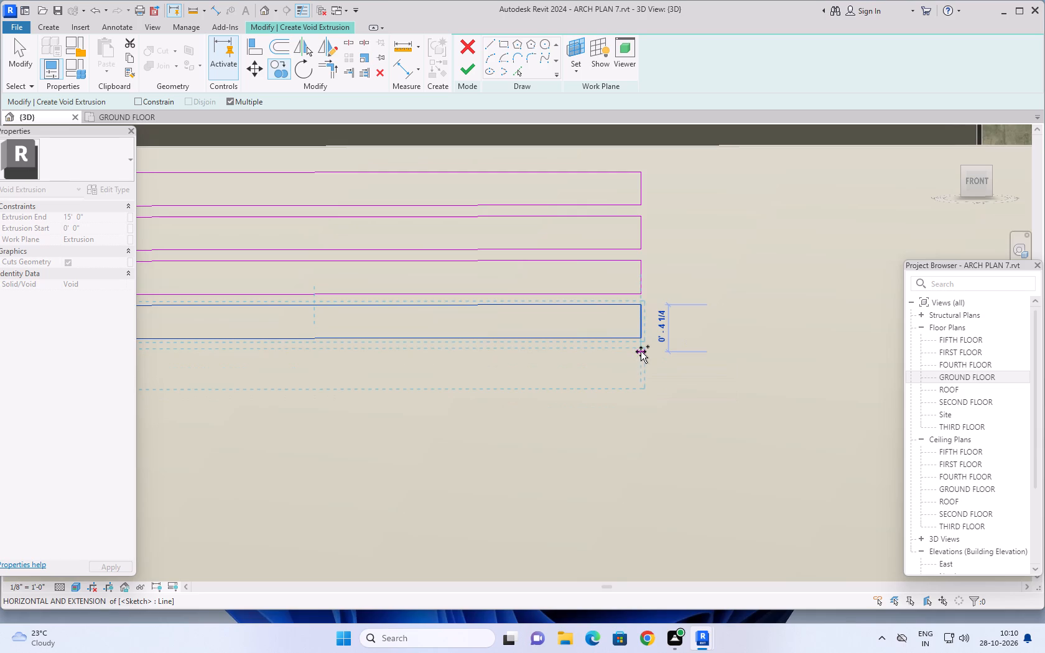
pyautogui.click(641, 350)
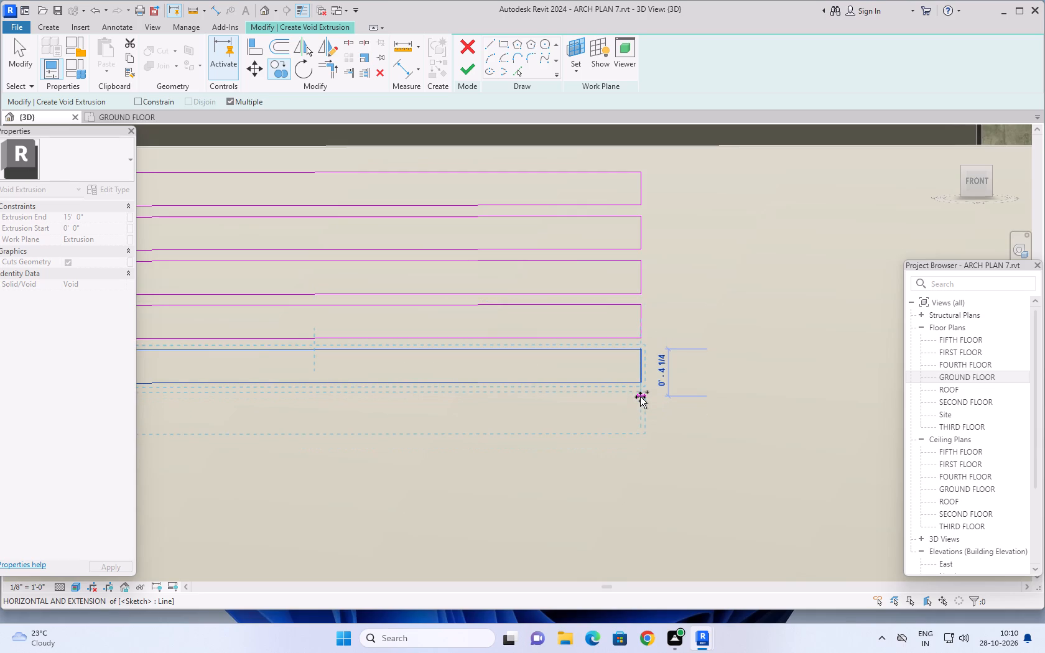
pyautogui.scroll(4, 640, 396)
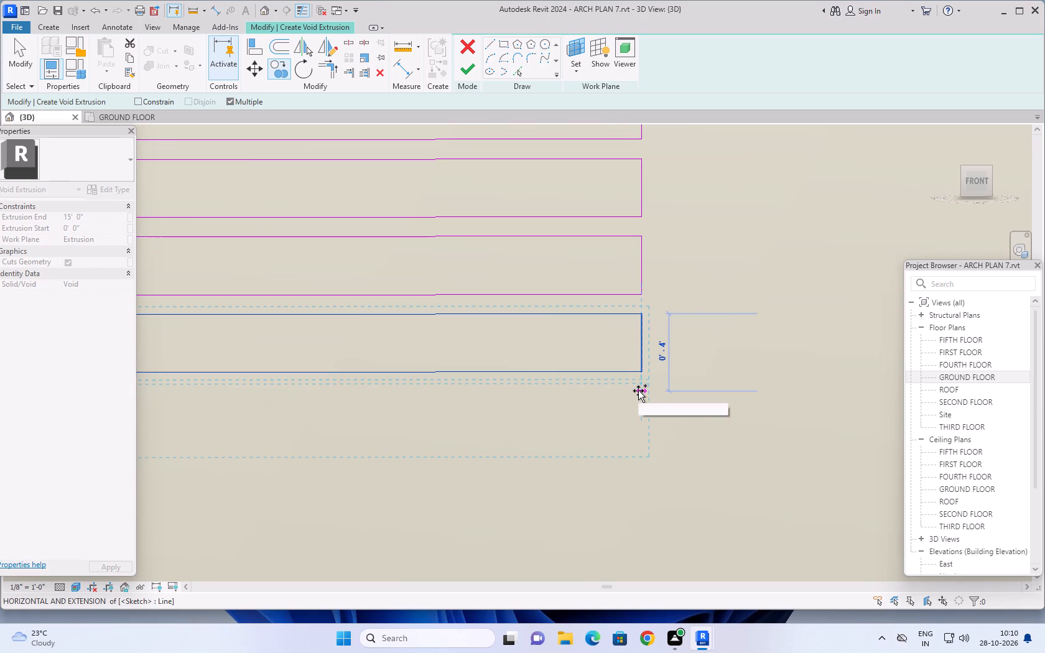
pyautogui.click(639, 389)
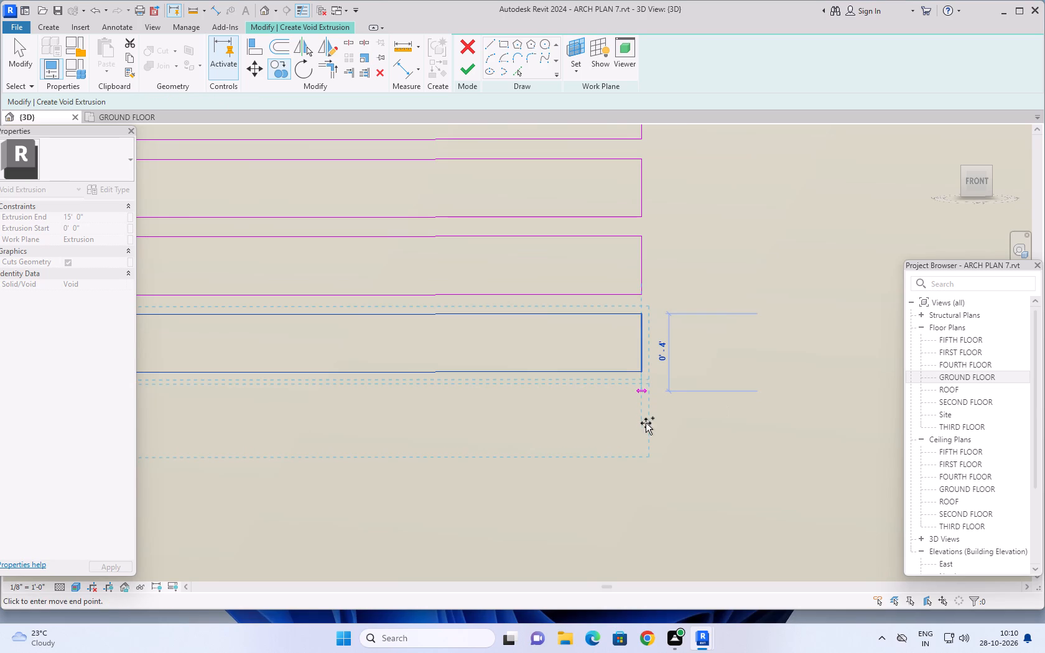
pyautogui.scroll(-2, 646, 427)
pyautogui.moveTo(648, 471); pyautogui.dragTo(654, 418, button='middle')
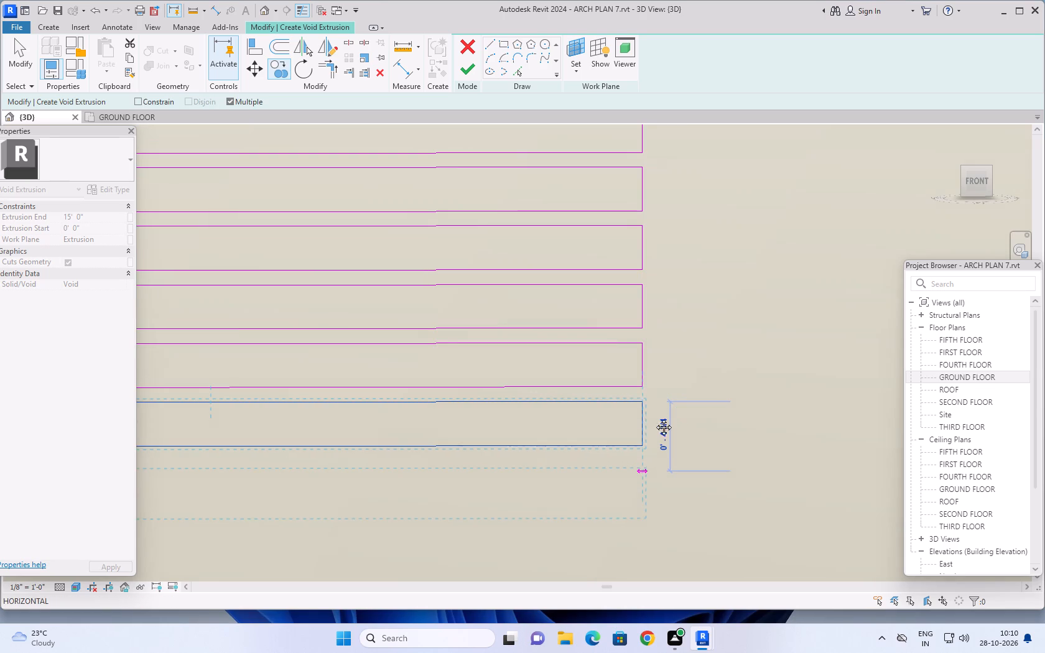
pyautogui.moveTo(654, 418); pyautogui.dragTo(654, 345, button='middle')
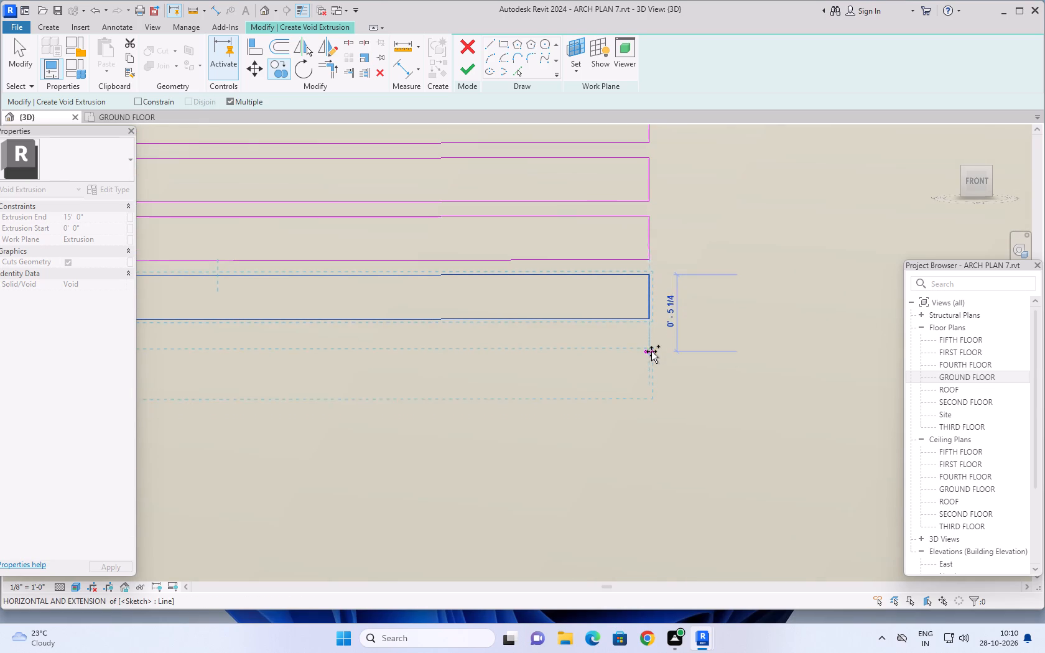
pyautogui.scroll(5, 649, 335)
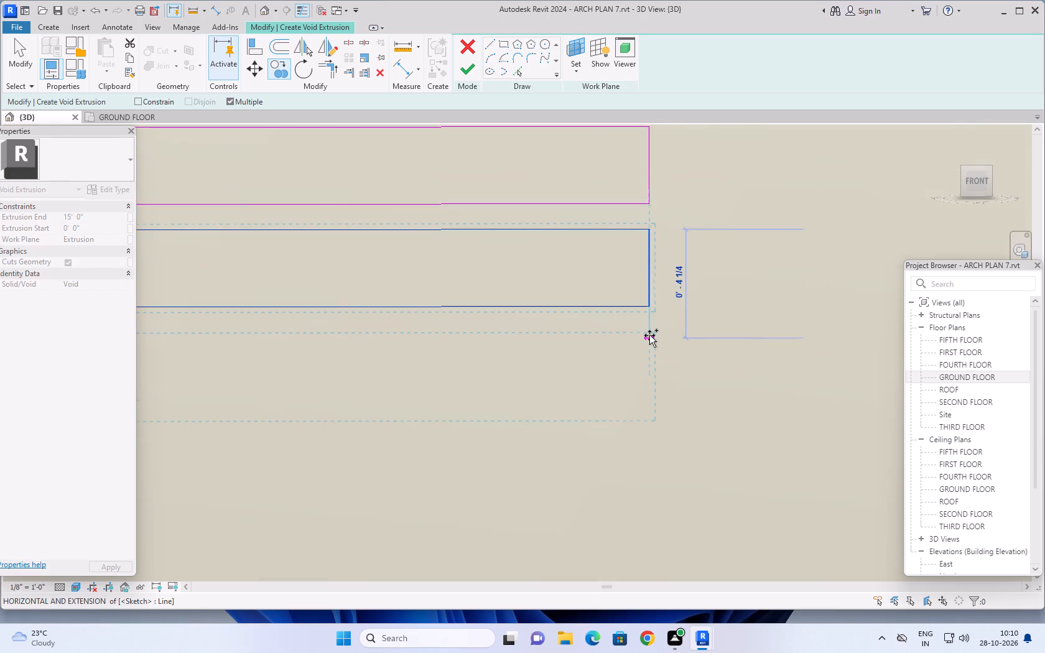
pyautogui.click(649, 330)
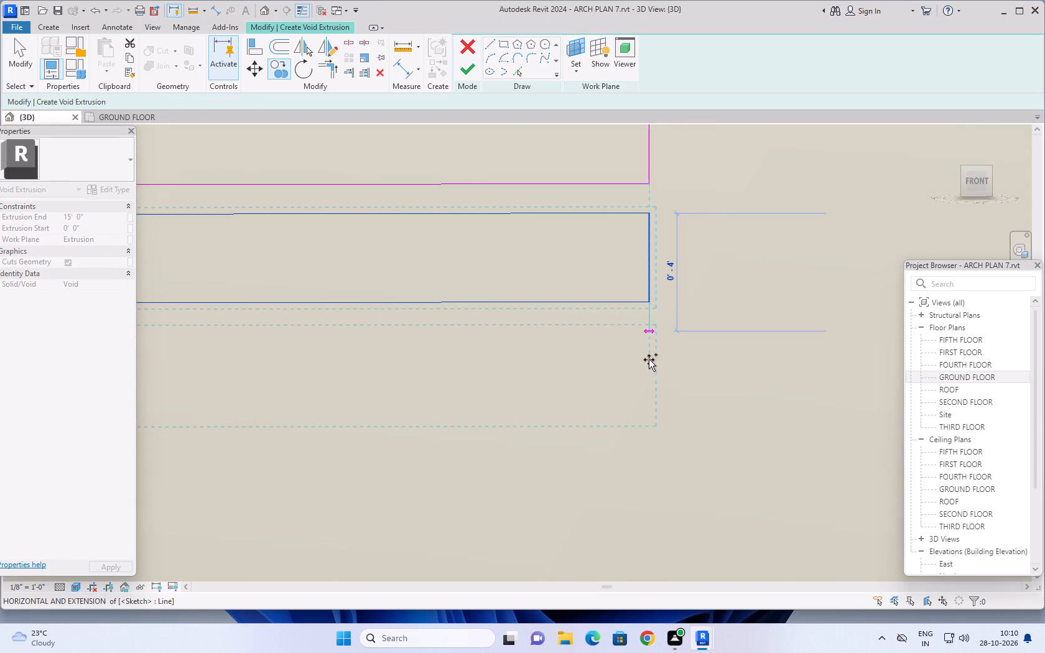
# Add two further copies of the slot rectangle below the seventh slot, keeping them vertically aligned at 4" spacing.
pyautogui.scroll(-3, 654, 420)
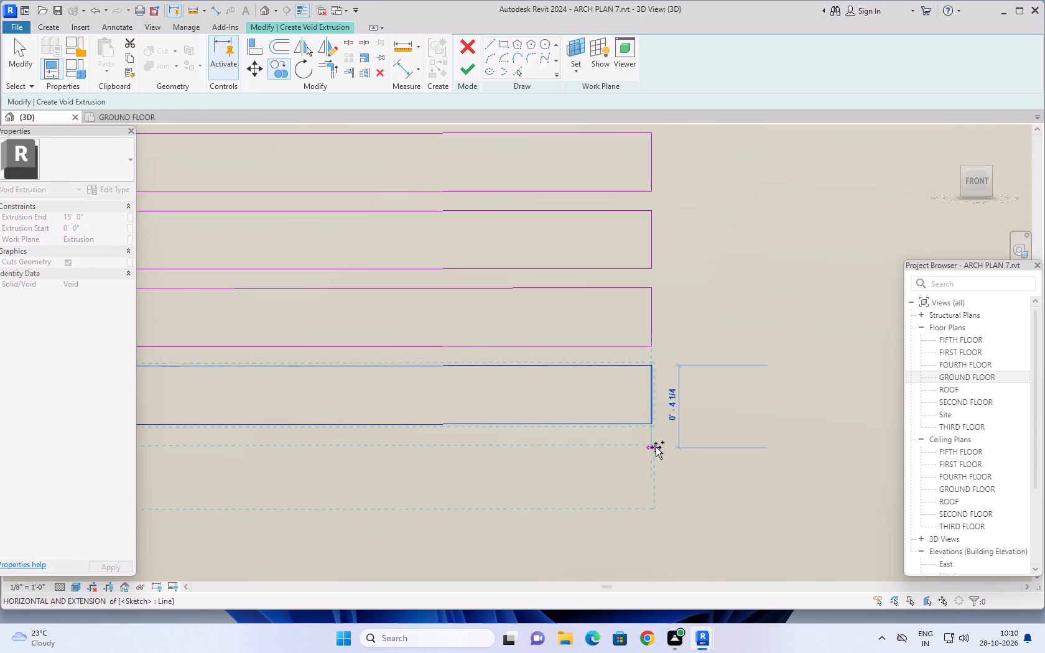
pyautogui.moveTo(656, 447); pyautogui.dragTo(659, 348, button='middle')
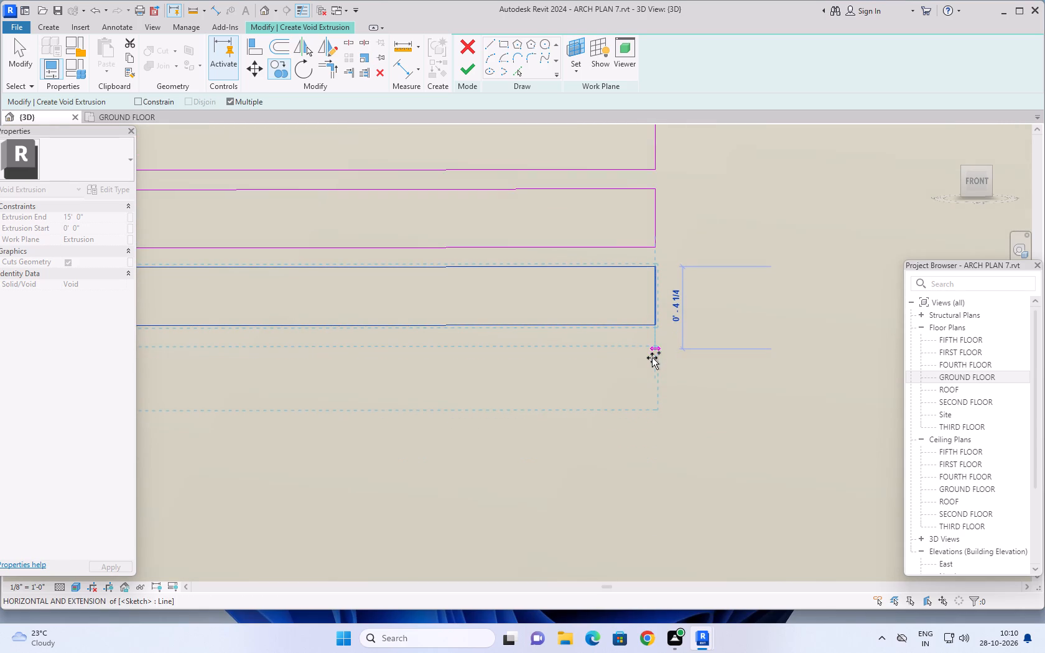
pyautogui.scroll(5, 655, 348)
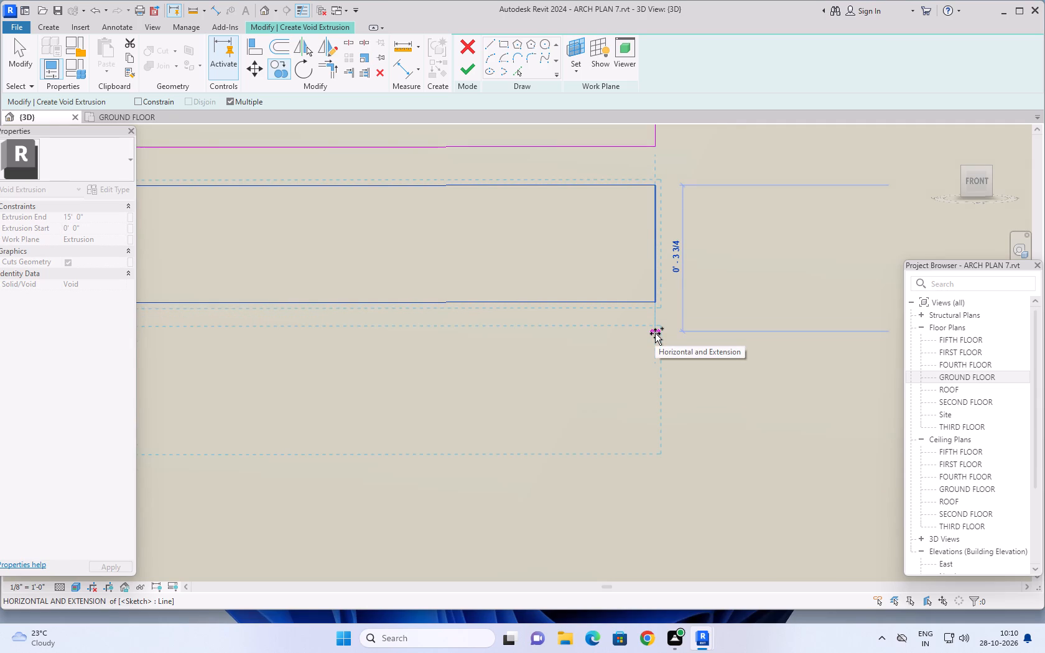
pyautogui.scroll(1, 654, 328)
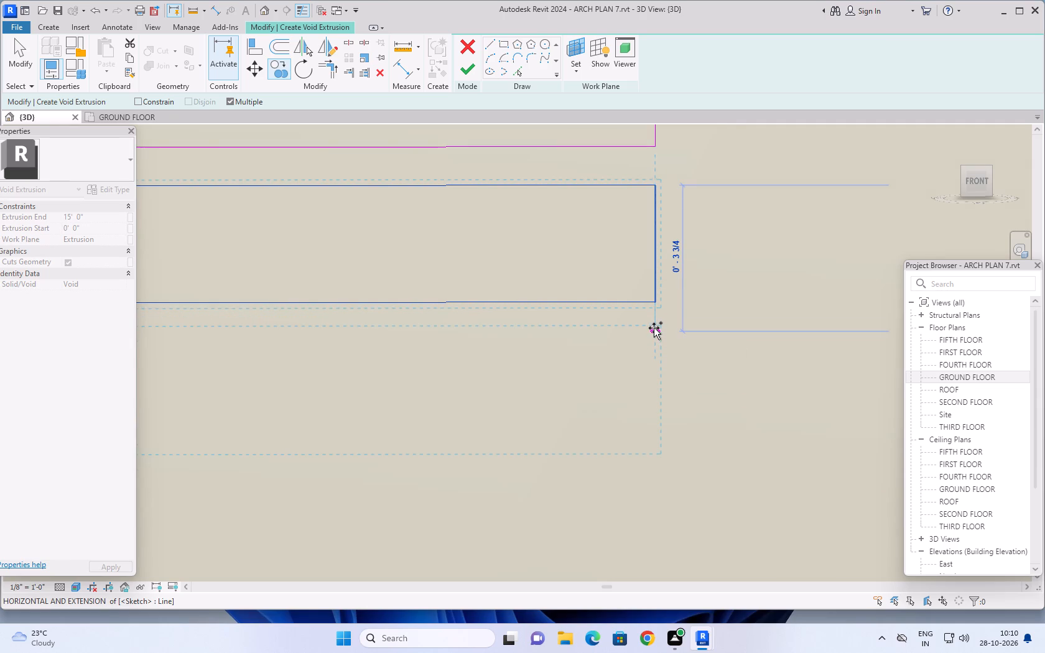
pyautogui.scroll(4, 654, 318)
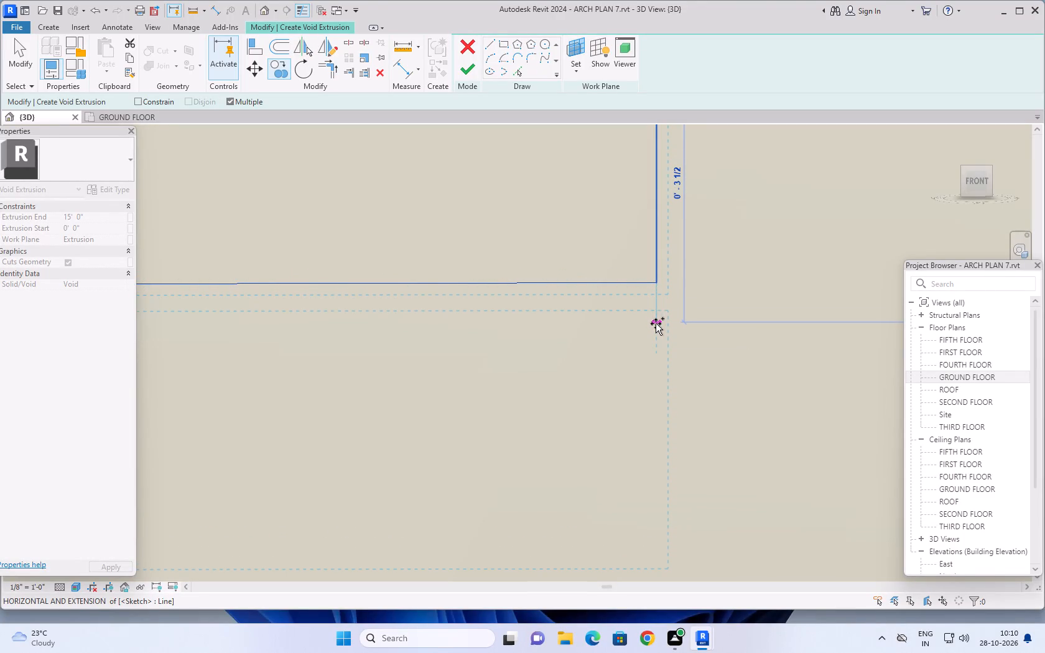
pyautogui.scroll(-6, 656, 325)
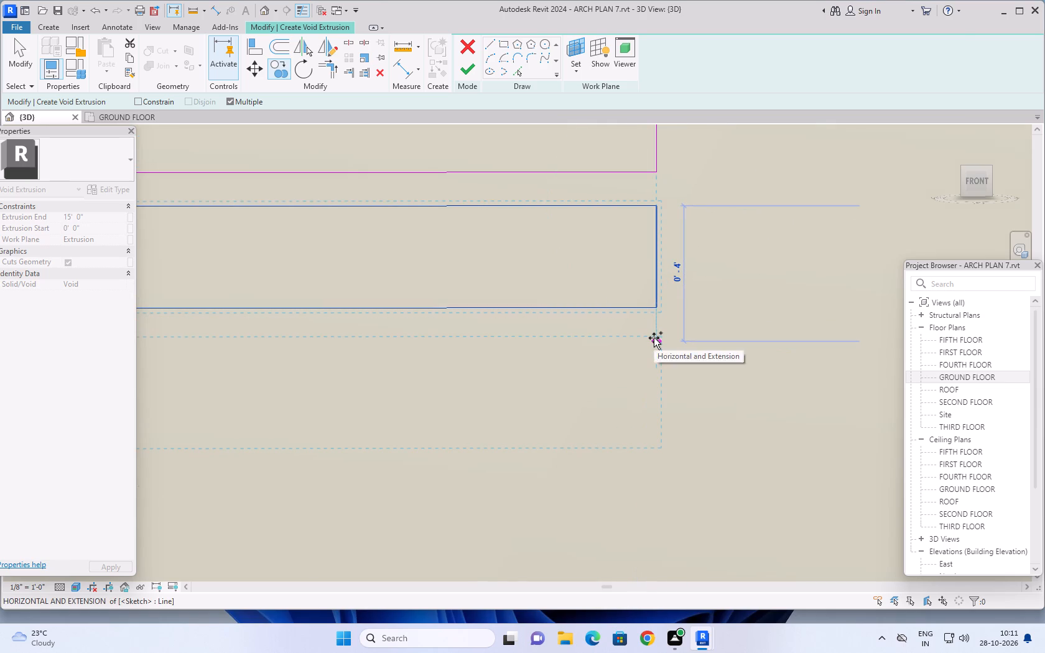
pyautogui.click(654, 338)
pyautogui.scroll(-6, 665, 366)
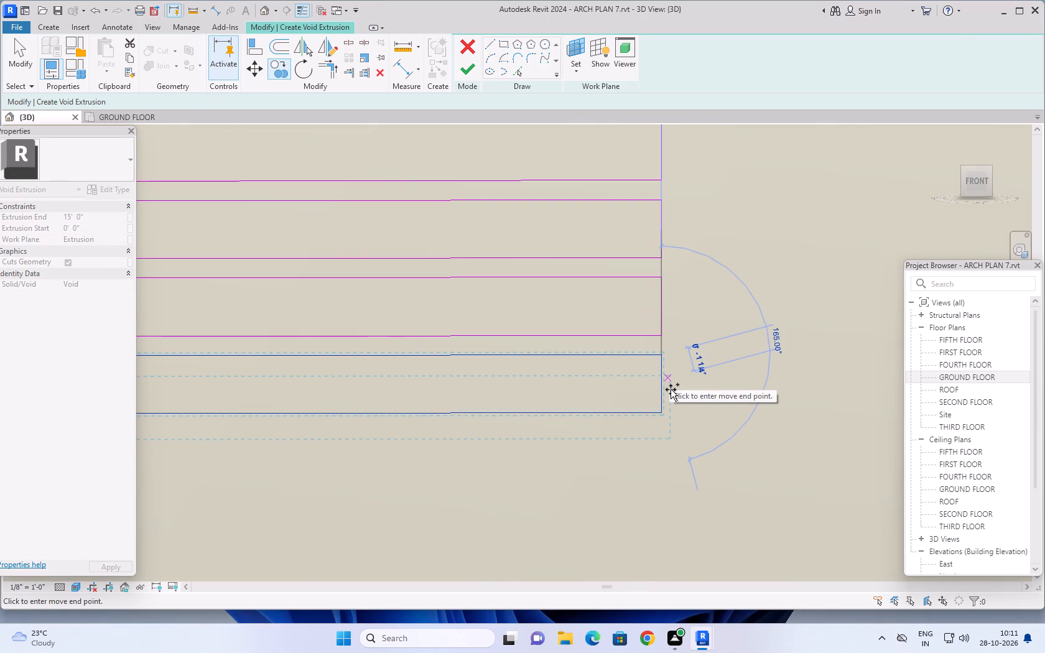
pyautogui.scroll(-2, 671, 393)
pyautogui.moveTo(672, 399); pyautogui.dragTo(678, 377, button='middle')
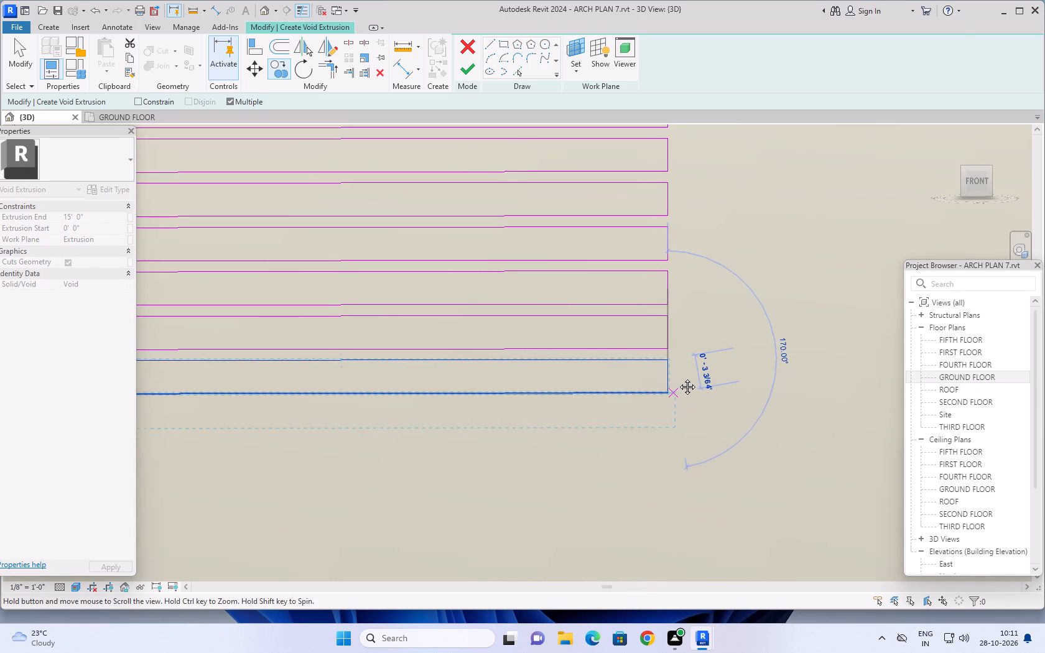
pyautogui.moveTo(678, 377); pyautogui.dragTo(680, 366, button='middle')
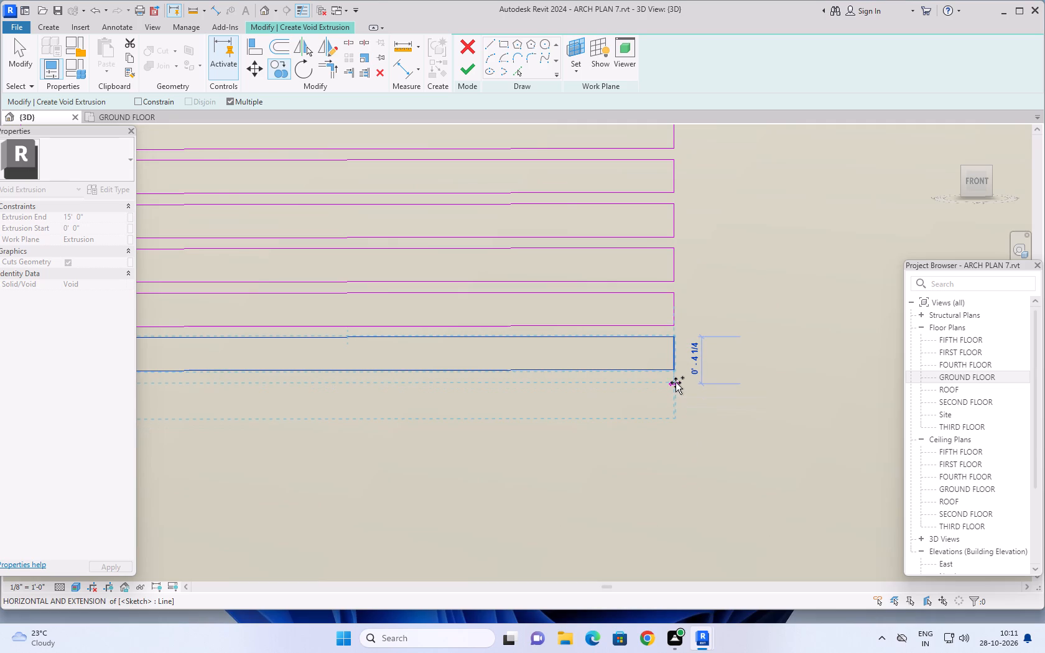
pyautogui.click(676, 381)
# Continue the slot column toward the panel's bottom edge with two more aligned copies below the ninth slot, 4" apart.
pyautogui.scroll(-4, 687, 390)
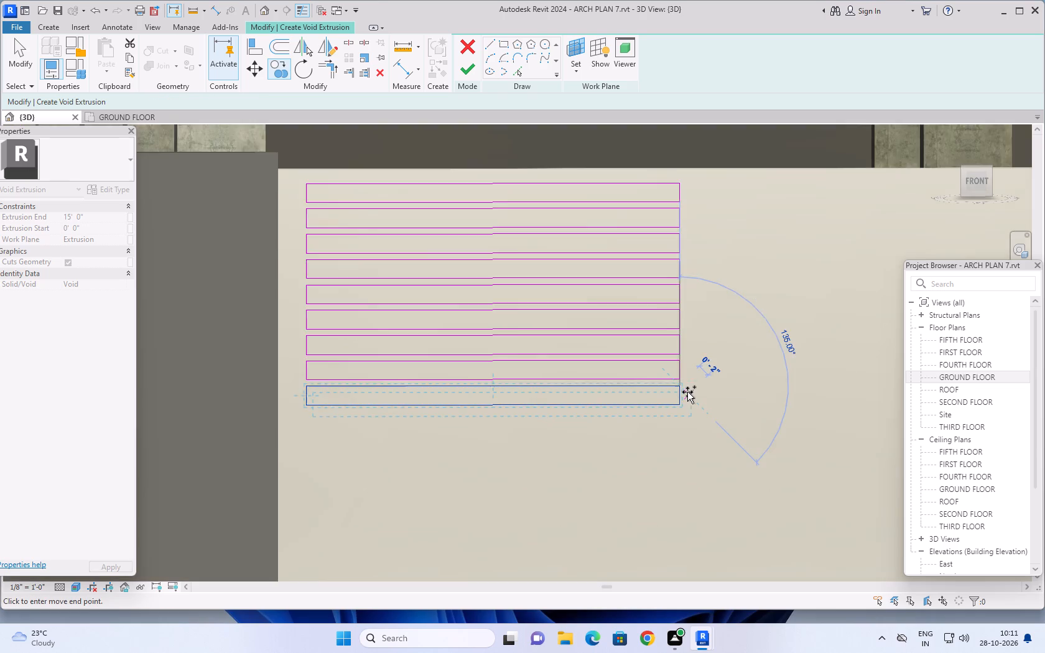
pyautogui.scroll(-3, 687, 393)
pyautogui.moveTo(689, 418); pyautogui.dragTo(677, 361, button='middle')
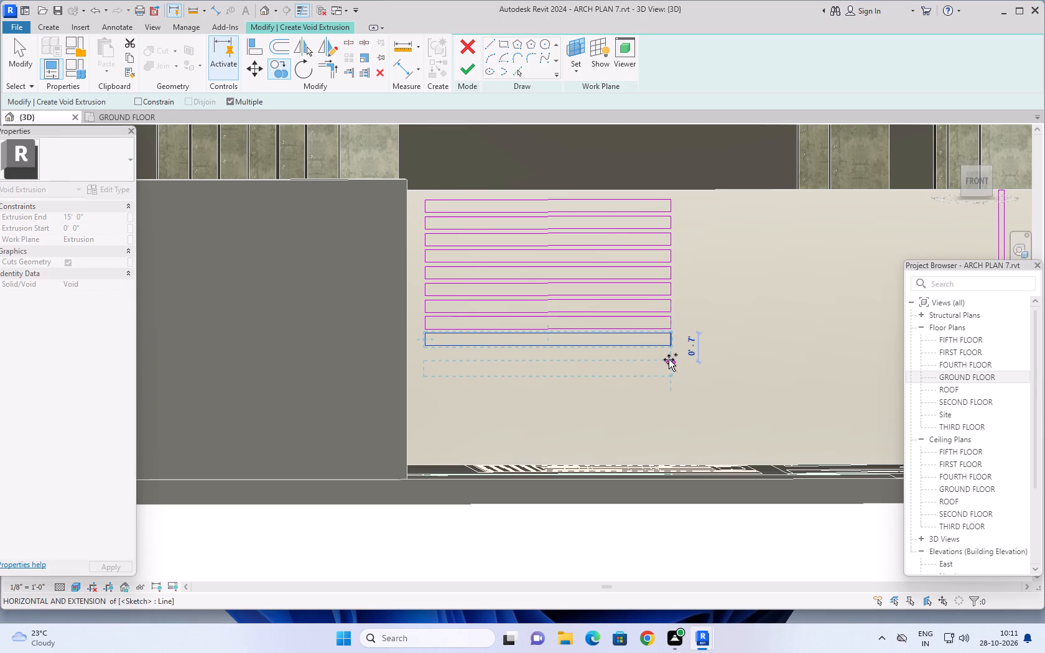
pyautogui.scroll(3, 669, 357)
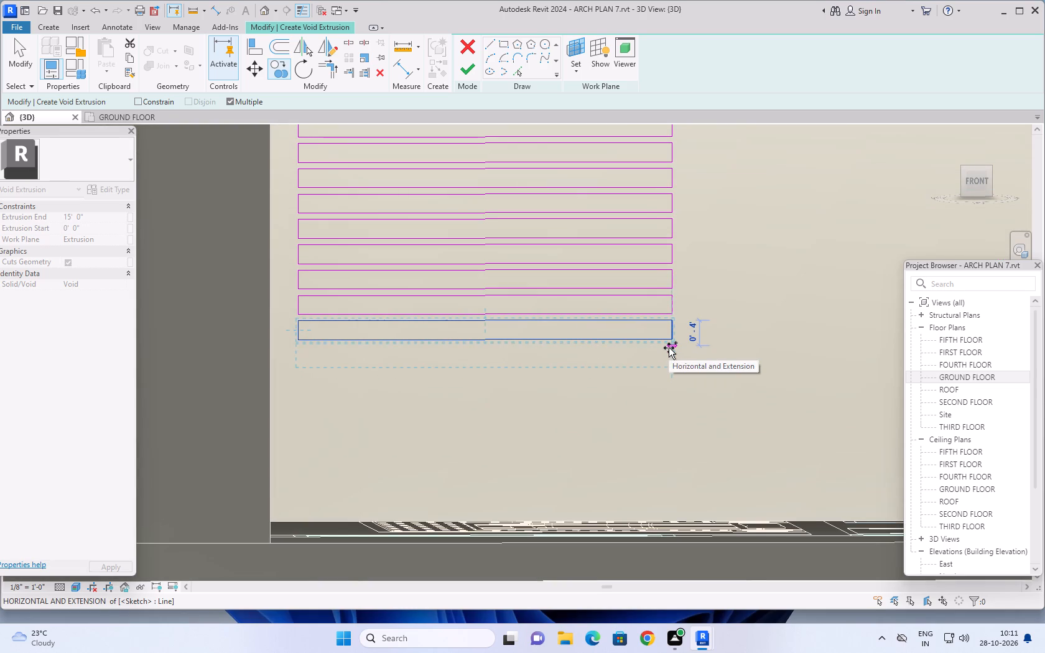
pyautogui.click(669, 348)
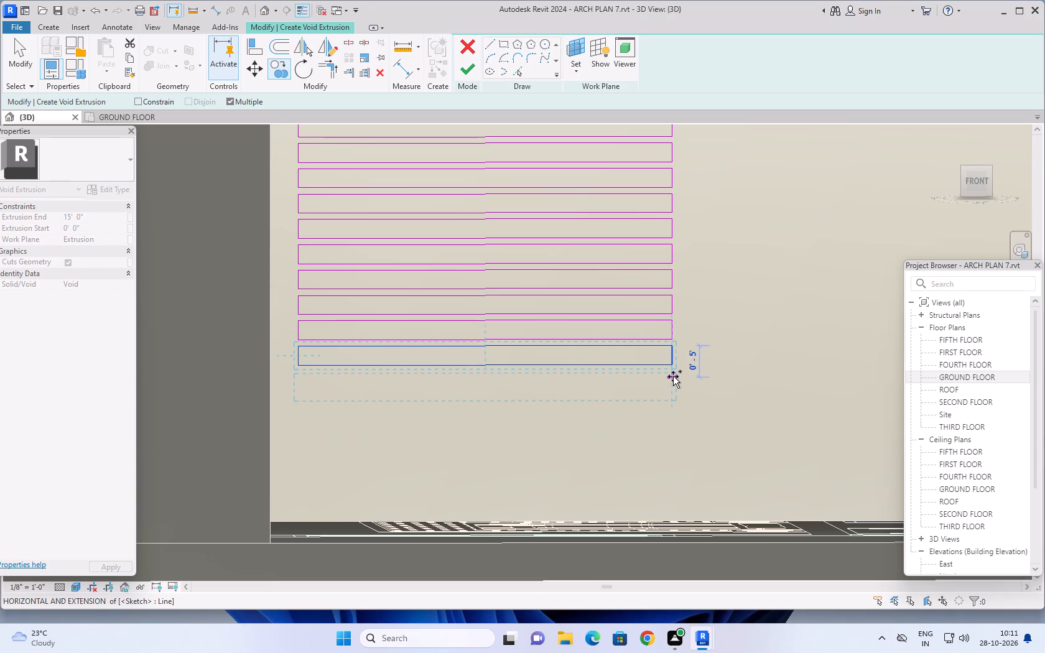
pyautogui.scroll(2, 673, 376)
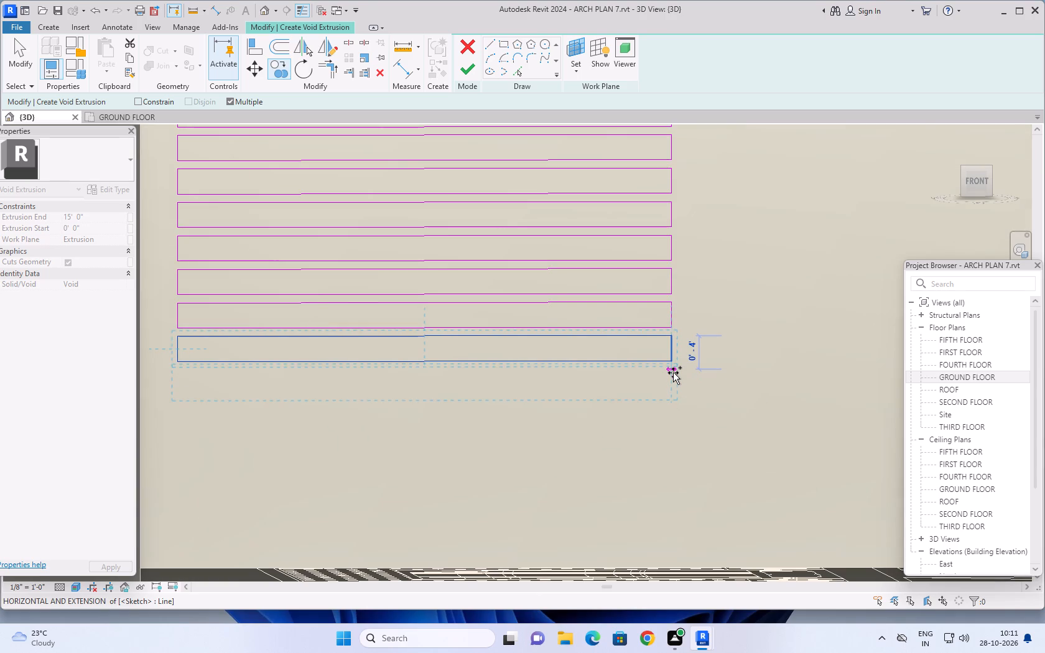
pyautogui.click(673, 373)
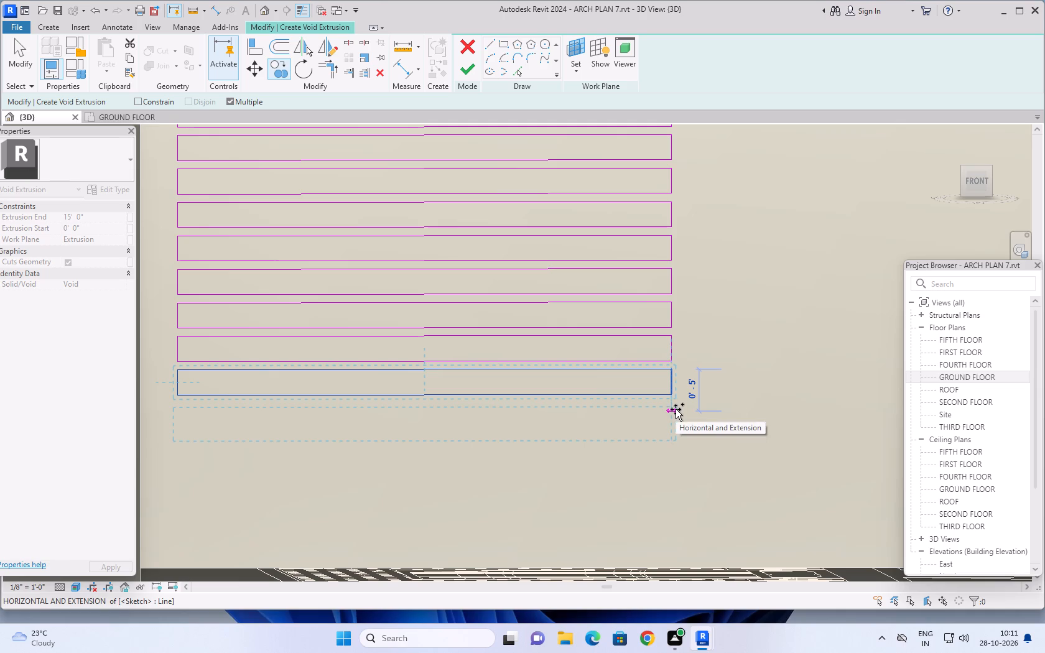
# Add two more copies of the slot rectangle straight below the eleventh slot, vertically aligned at 4" spacing.
pyautogui.scroll(4, 676, 409)
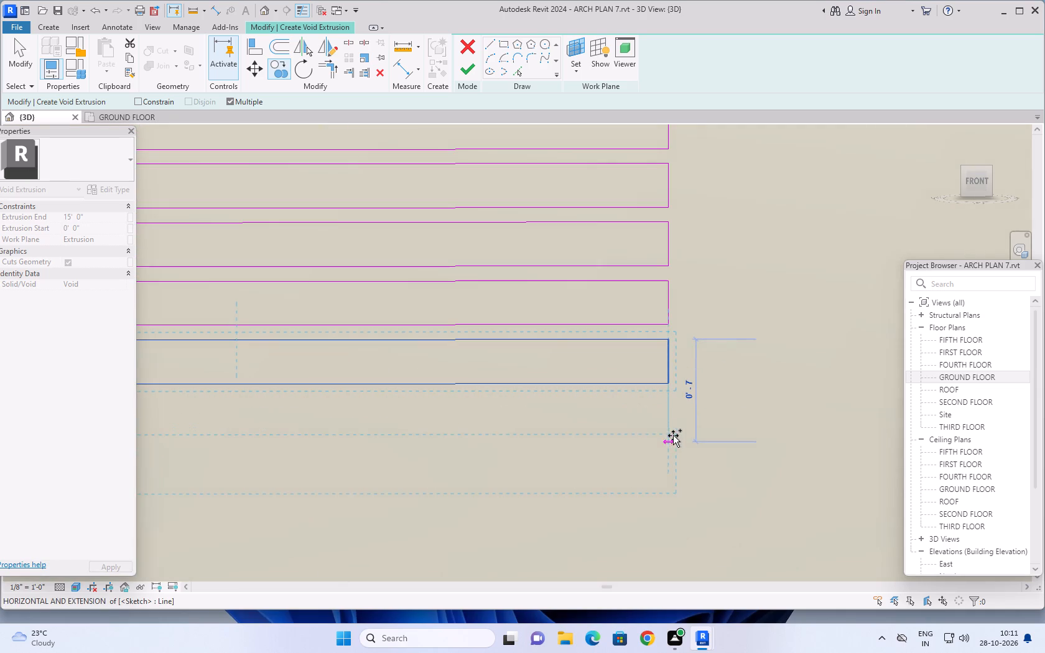
pyautogui.click(668, 399)
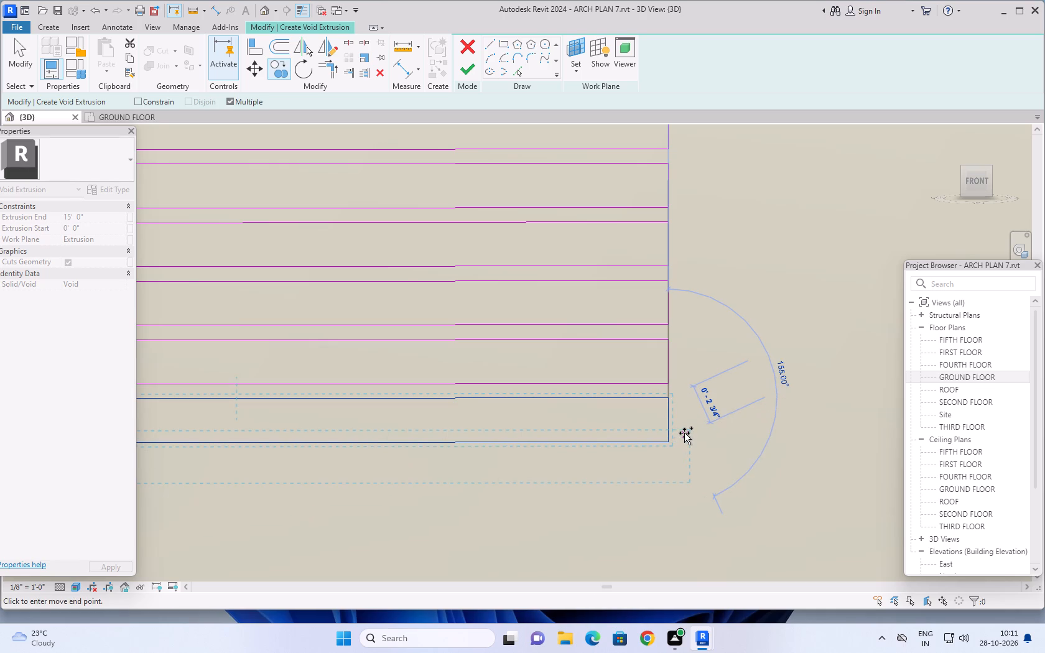
pyautogui.scroll(-5, 677, 491)
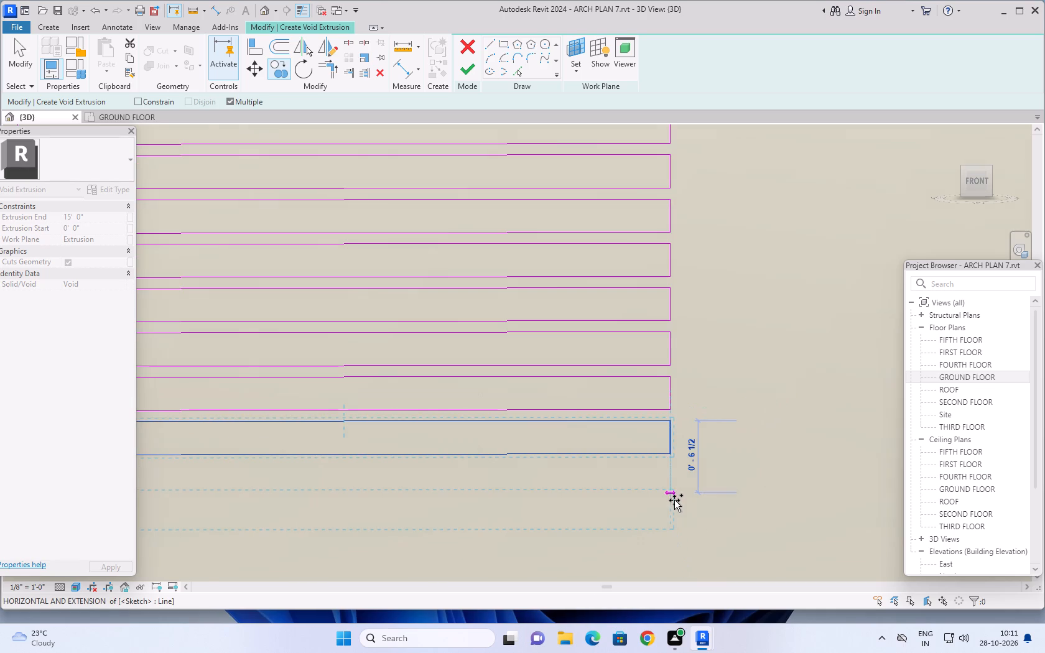
pyautogui.moveTo(673, 509); pyautogui.dragTo(672, 436, button='middle')
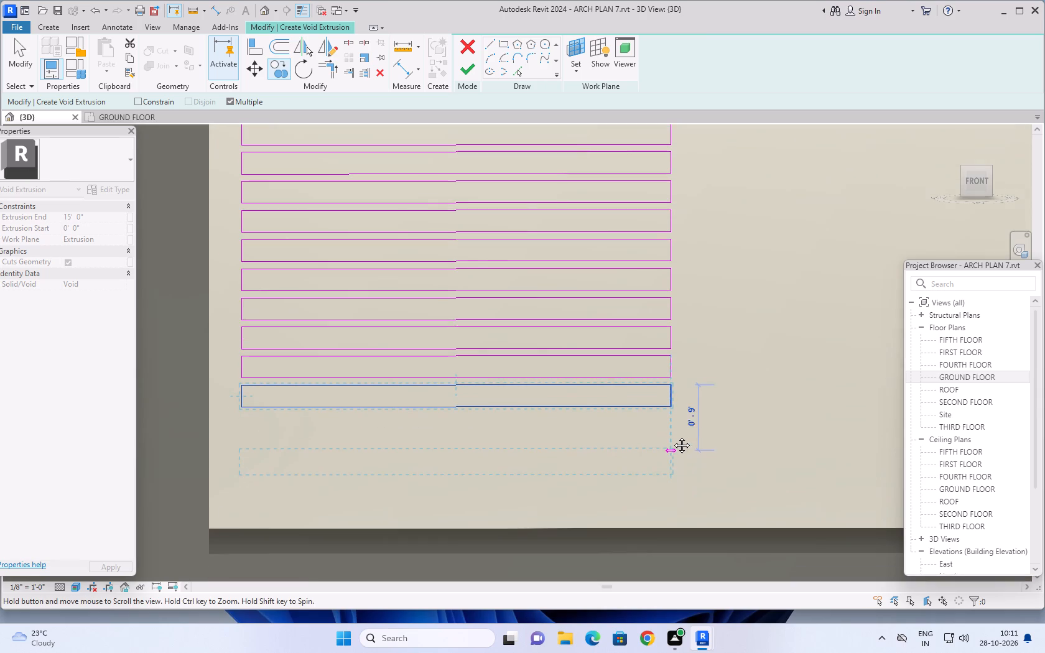
pyautogui.moveTo(672, 436); pyautogui.dragTo(672, 423, button='middle')
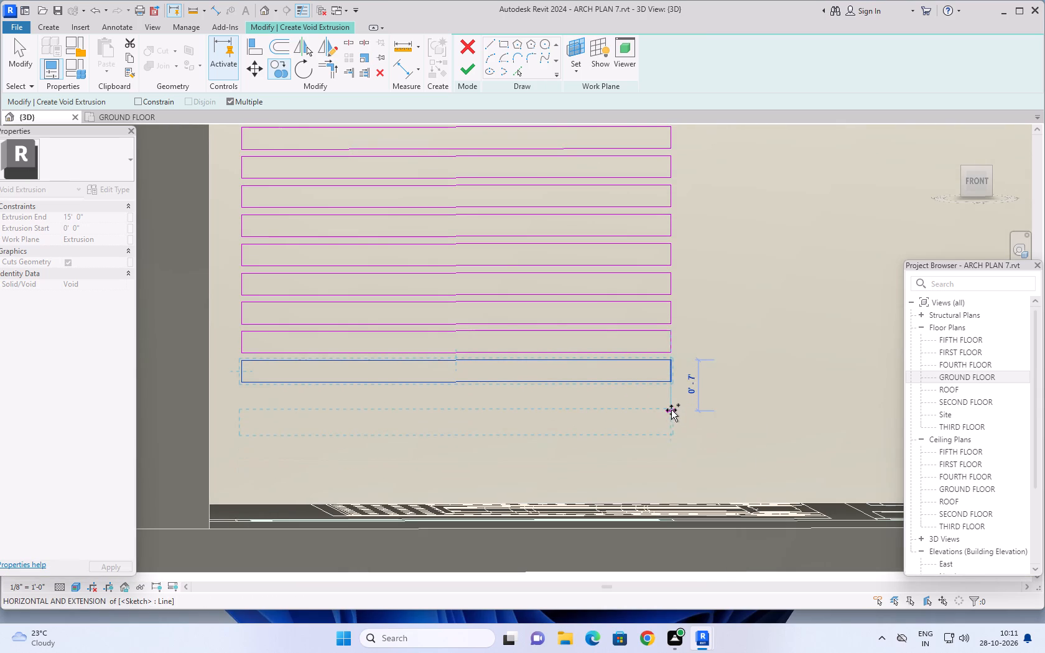
pyautogui.scroll(4, 671, 409)
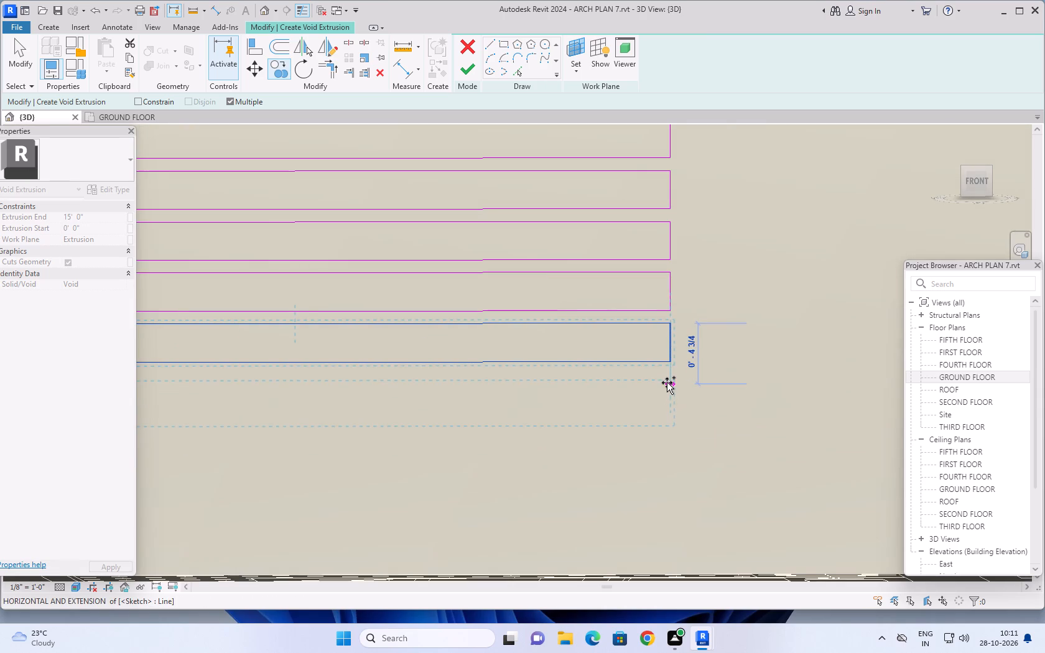
pyautogui.scroll(4, 667, 379)
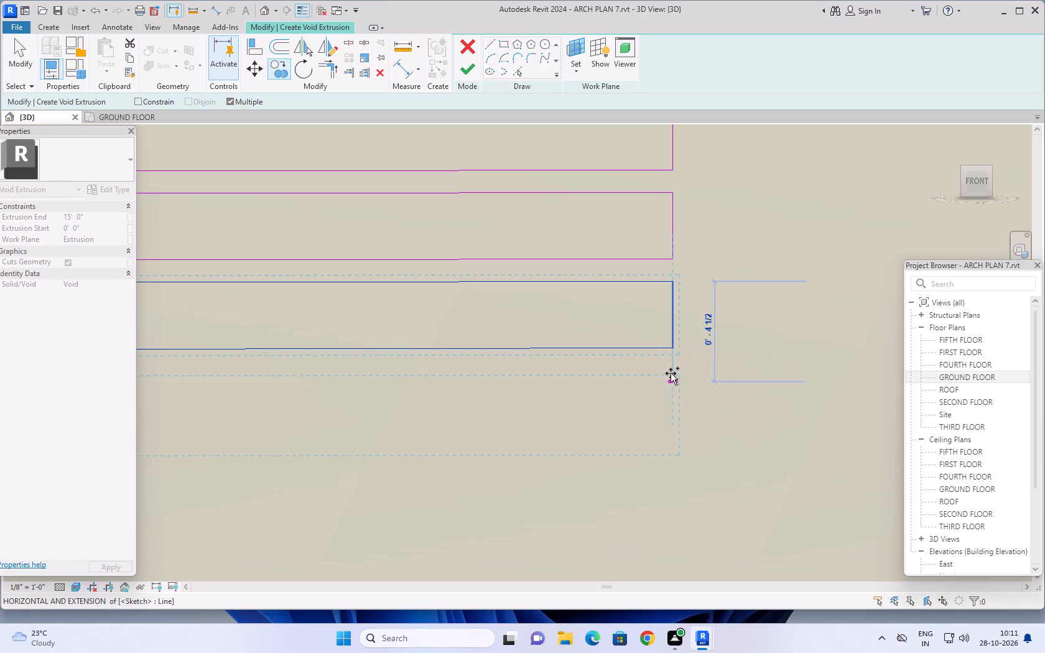
pyautogui.click(672, 371)
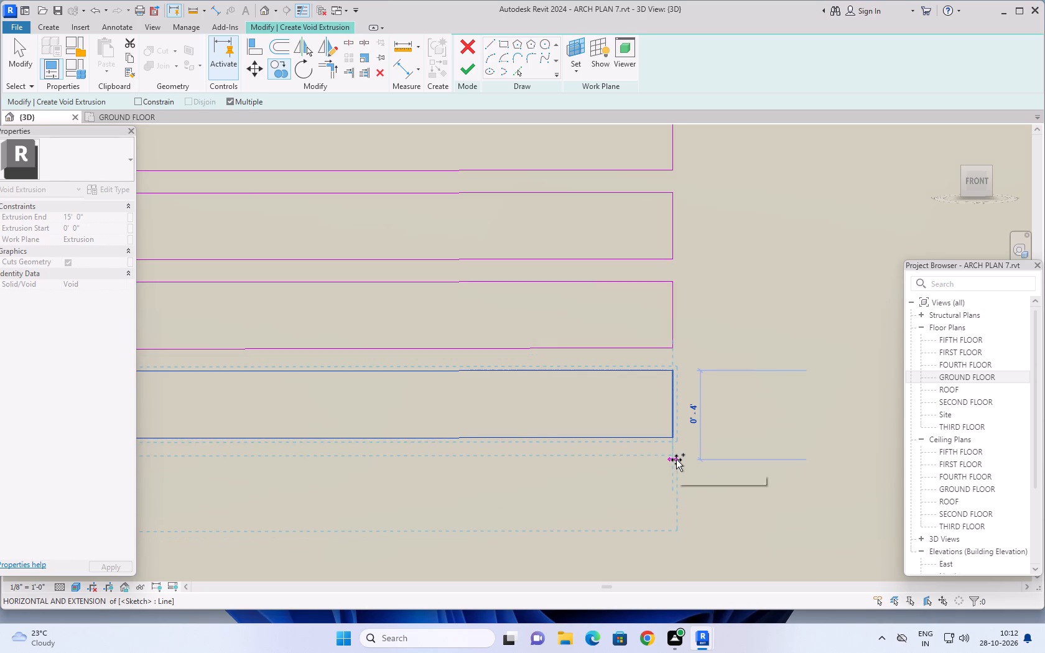
# Extend the slot column with two further aligned copies below the thirteenth slot, 4" apart.
pyautogui.click(676, 460)
pyautogui.scroll(-2, 698, 463)
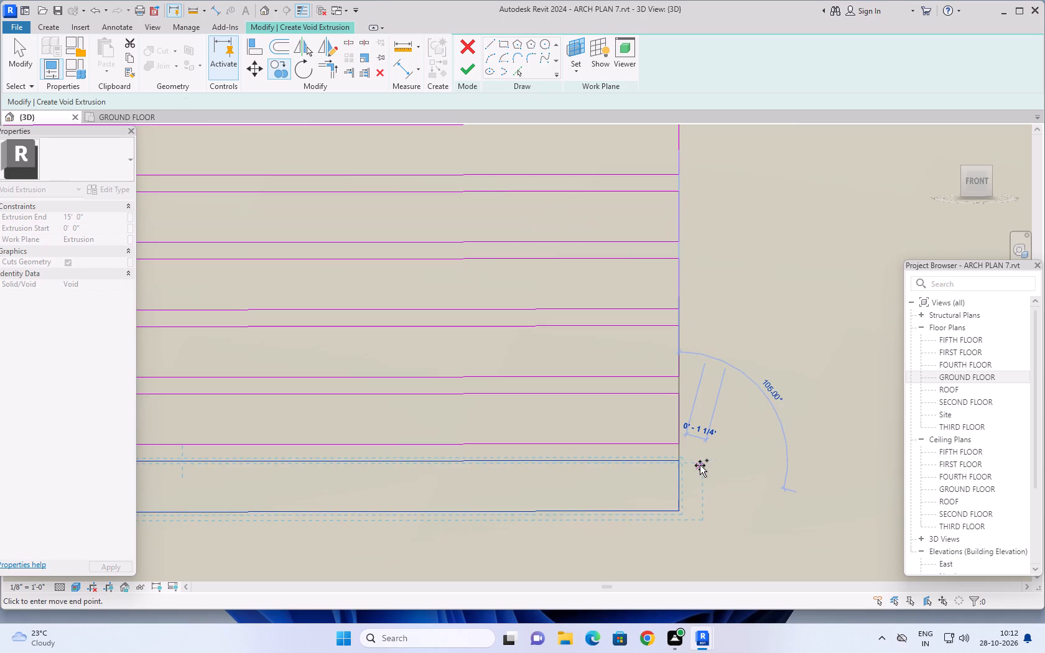
pyautogui.scroll(-8, 700, 465)
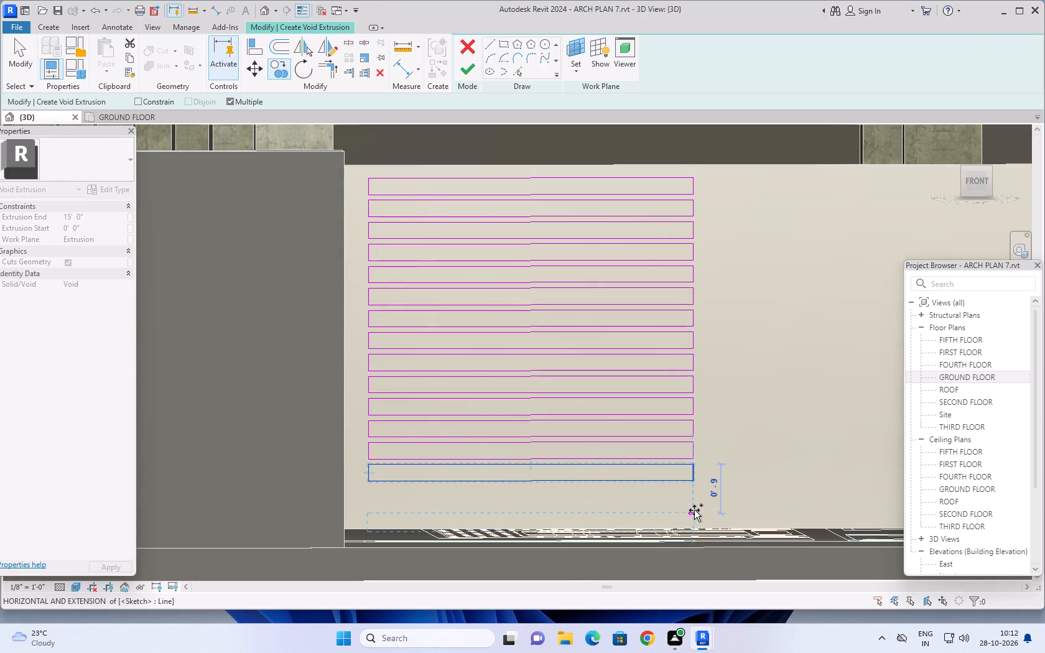
pyautogui.scroll(4, 692, 493)
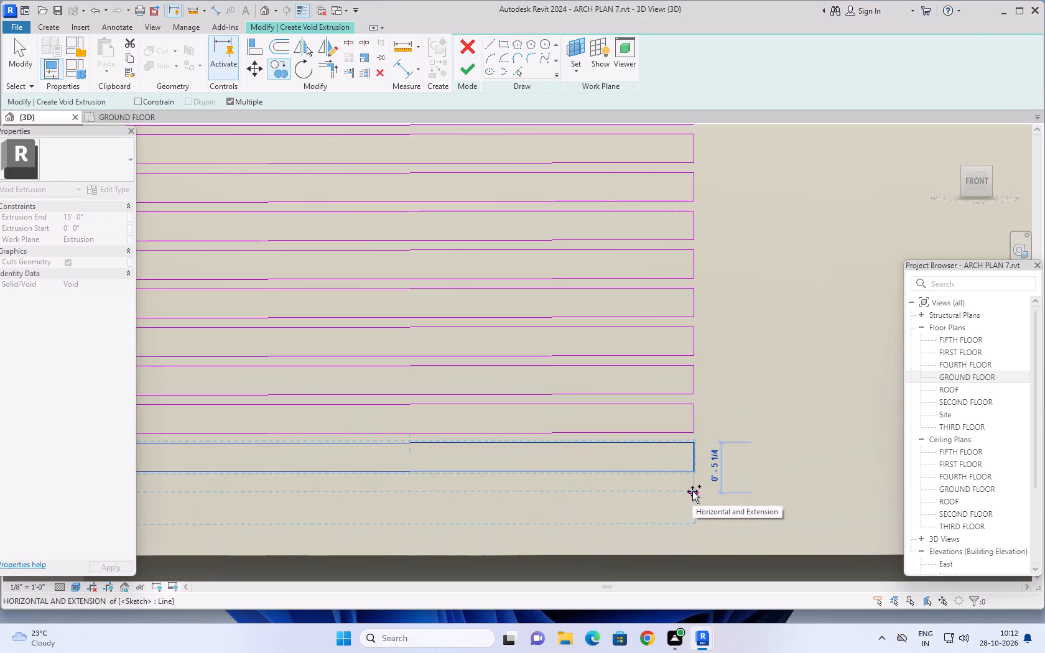
pyautogui.scroll(4, 692, 486)
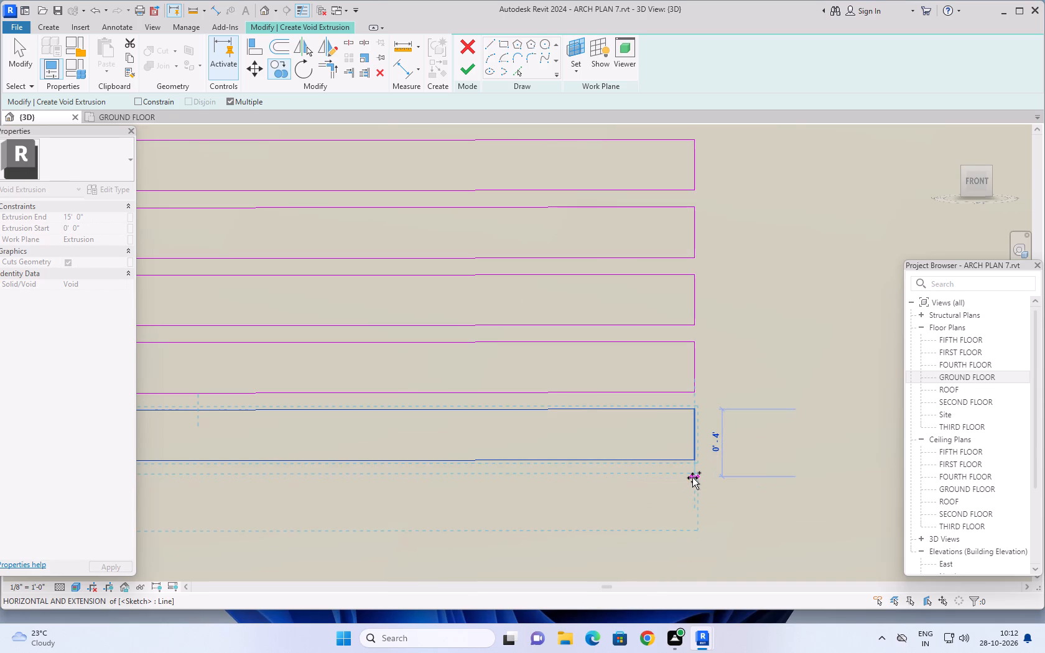
pyautogui.click(692, 478)
# Place a final slot copy 3 1/2" below the fifteenth one, just above the panel's bottom edge, and end the Copy command.
pyautogui.scroll(-5, 717, 476)
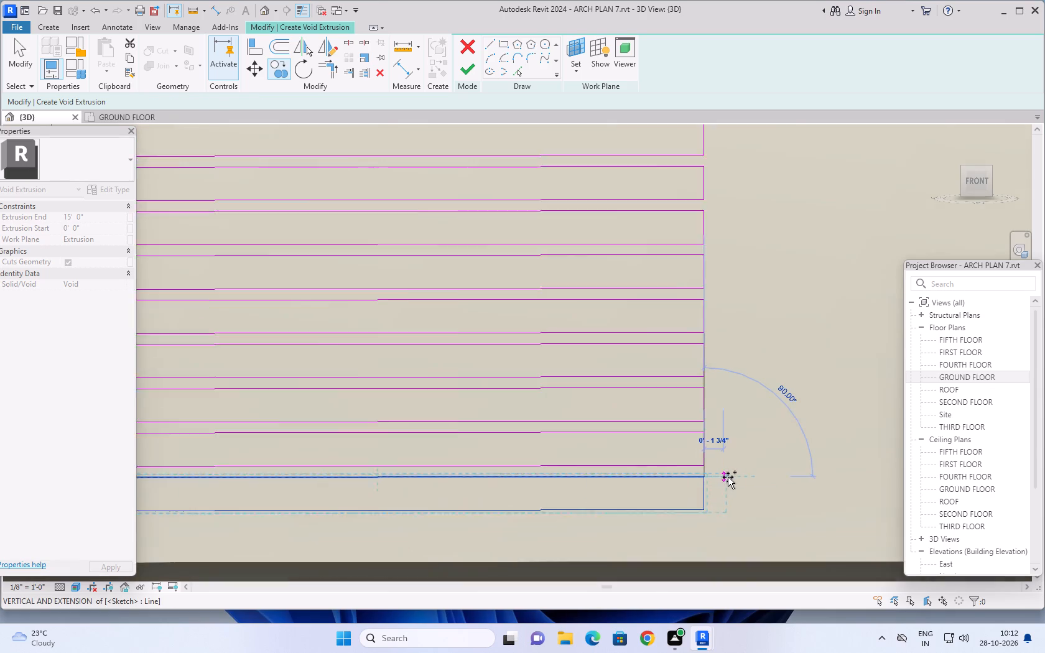
pyautogui.scroll(-1, 728, 479)
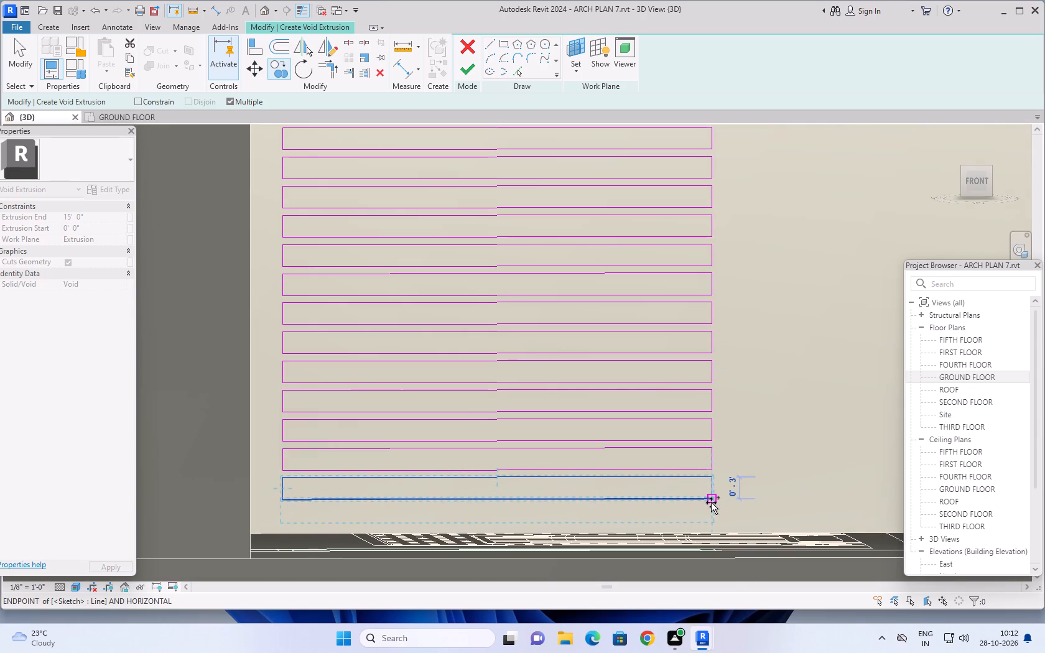
pyautogui.scroll(3, 710, 506)
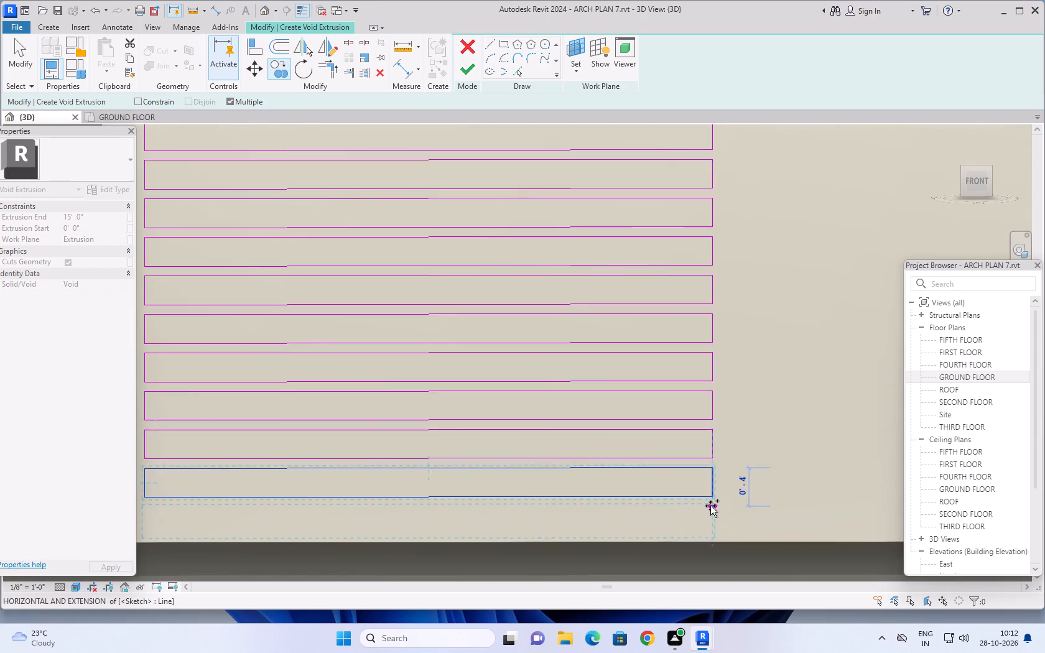
pyautogui.scroll(-7, 710, 506)
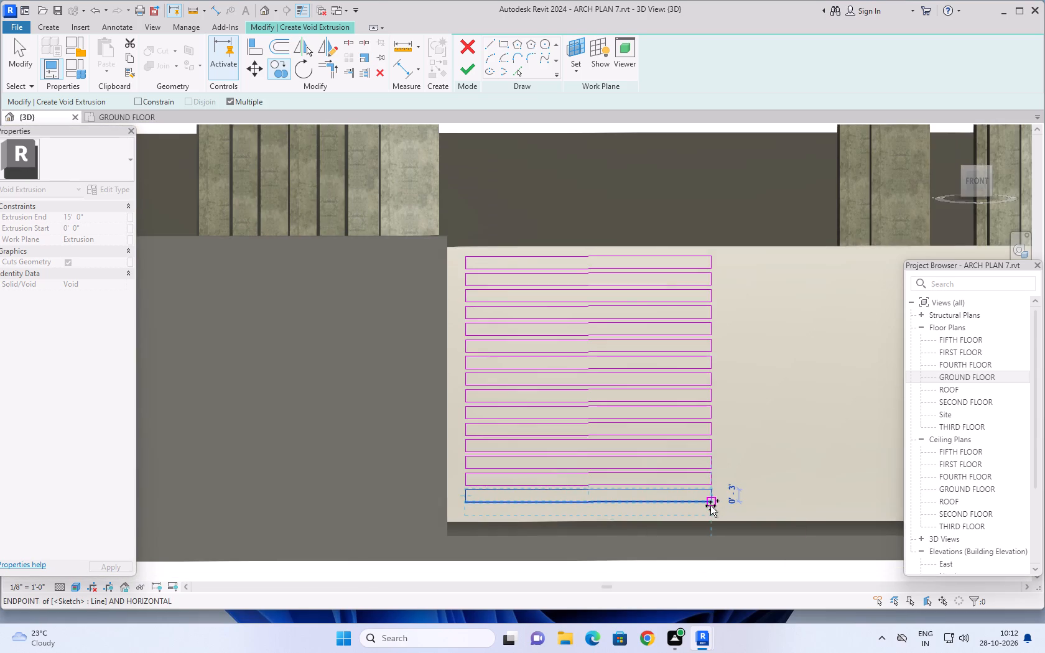
pyautogui.scroll(14, 710, 506)
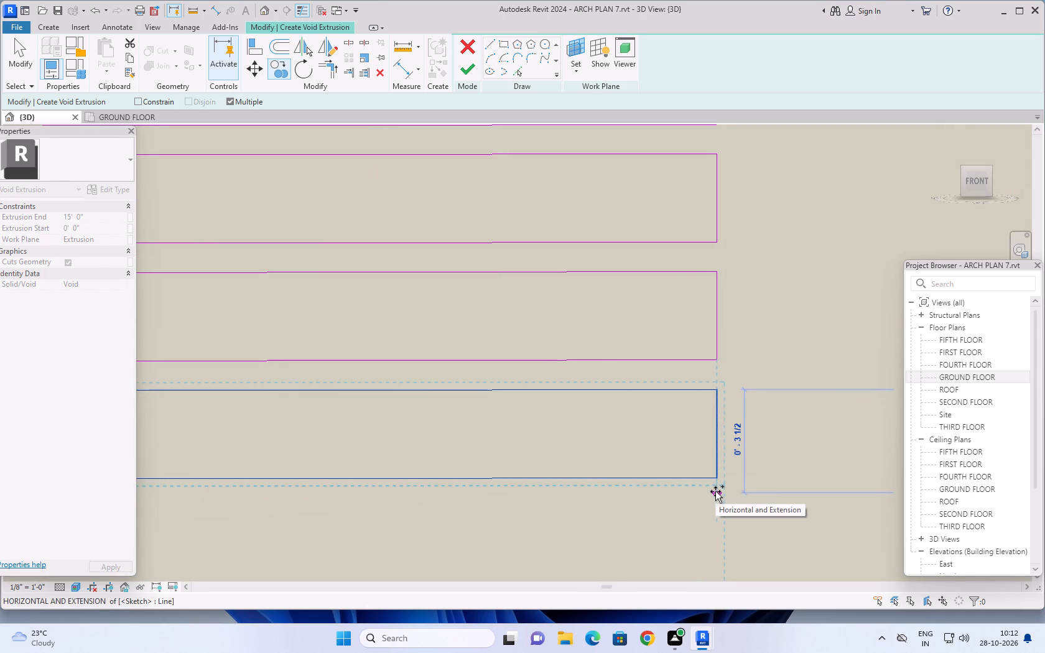
pyautogui.click(715, 491)
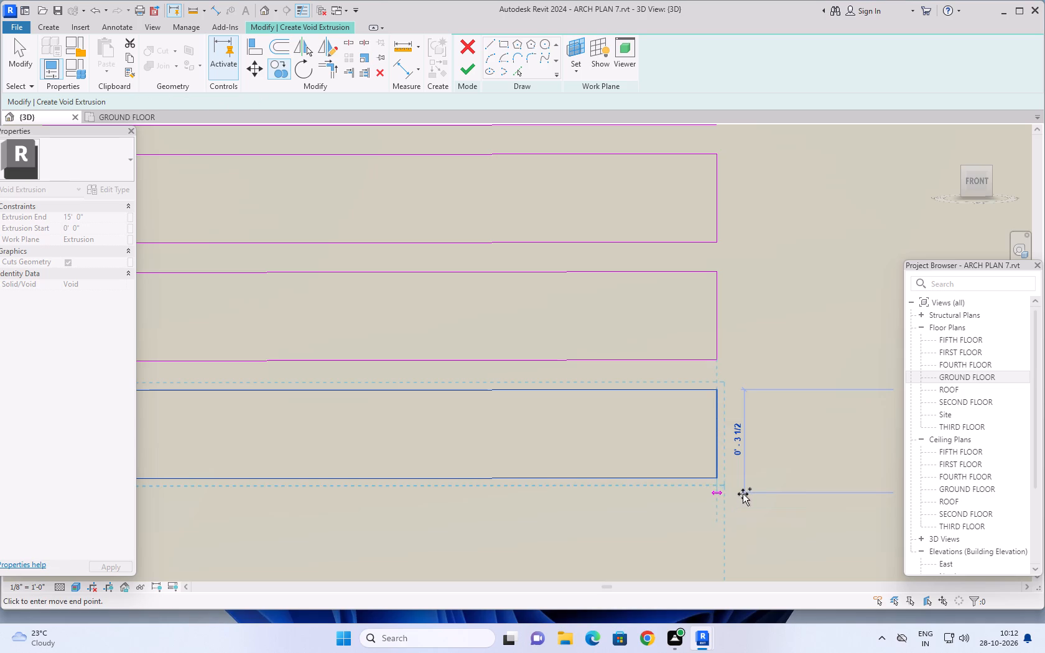
pyautogui.scroll(-5, 749, 492)
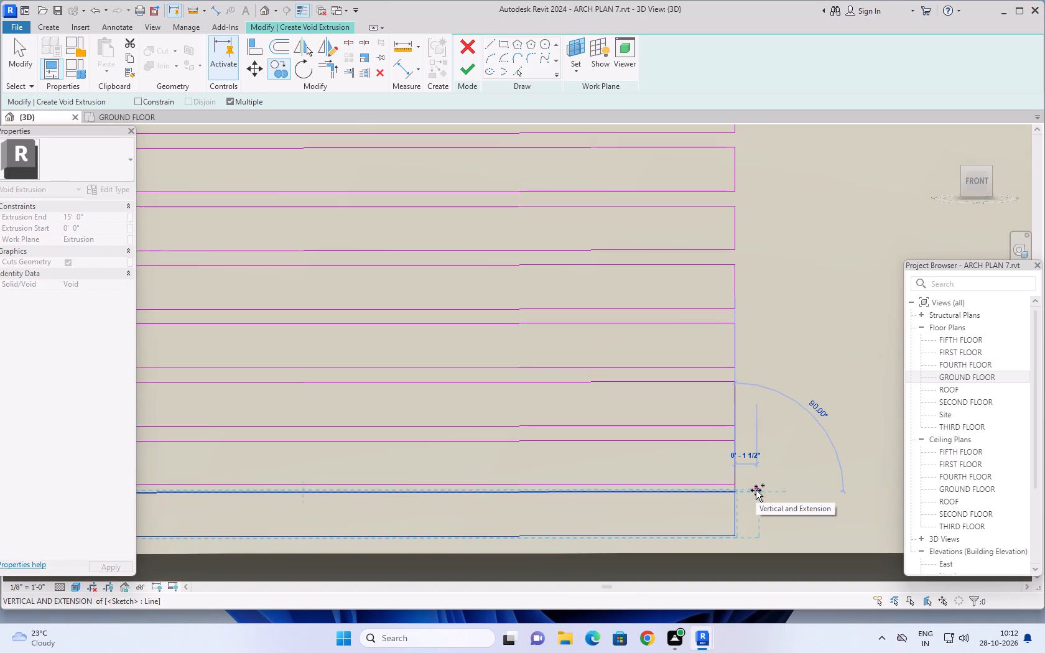
pyautogui.scroll(-5, 756, 490)
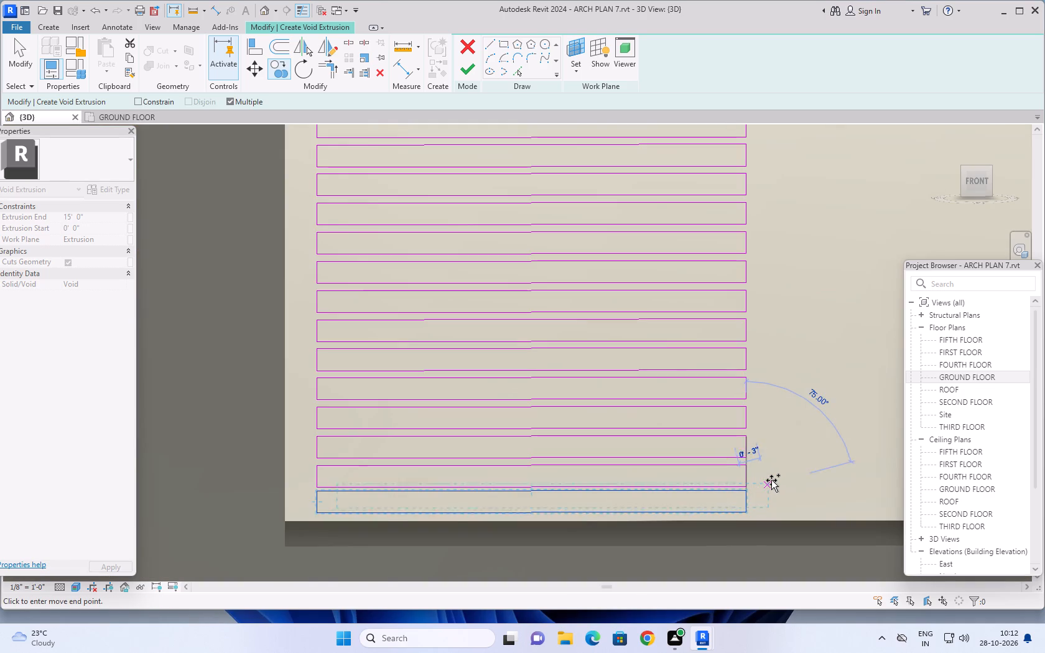
pyautogui.scroll(-3, 773, 478)
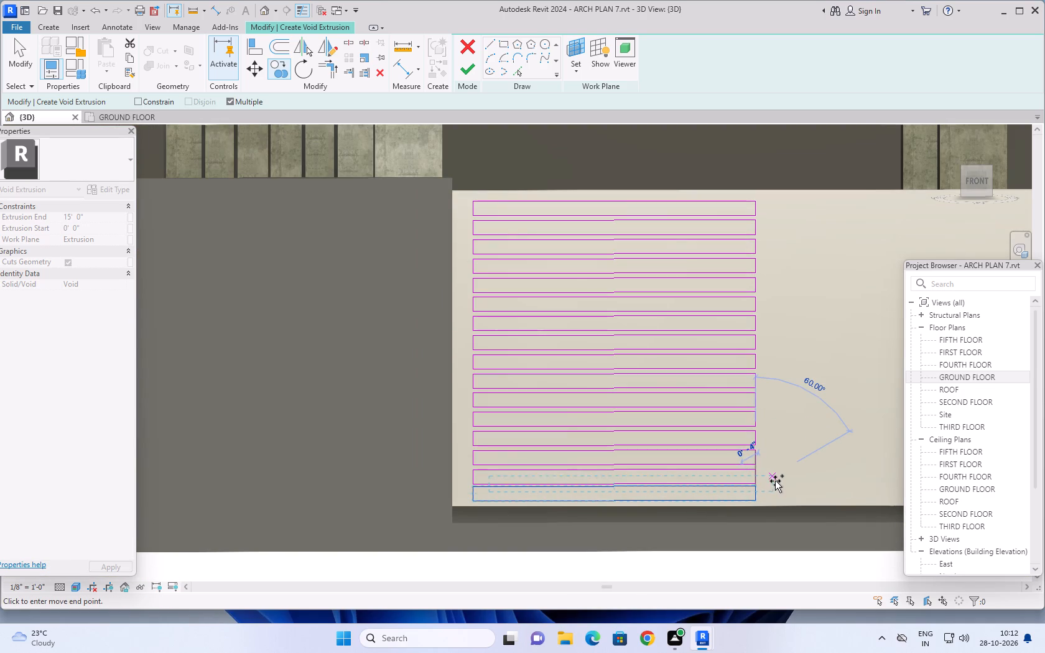
pyautogui.press('Escape')
pyautogui.scroll(-4, 775, 483)
pyautogui.press('Escape')
pyautogui.press('Escape')
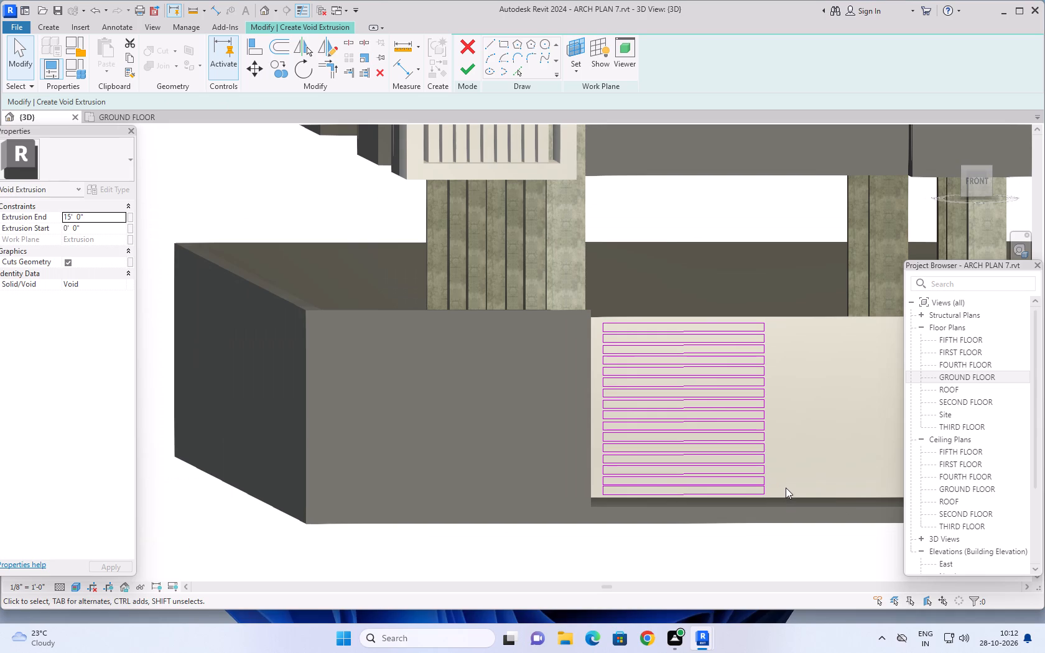
# Copy the whole column of 16 slot rectangles horizontally about 6' toward the centre split, forming a second column level with the first.
pyautogui.moveTo(791, 476); pyautogui.dragTo(651, 464, button='middle')
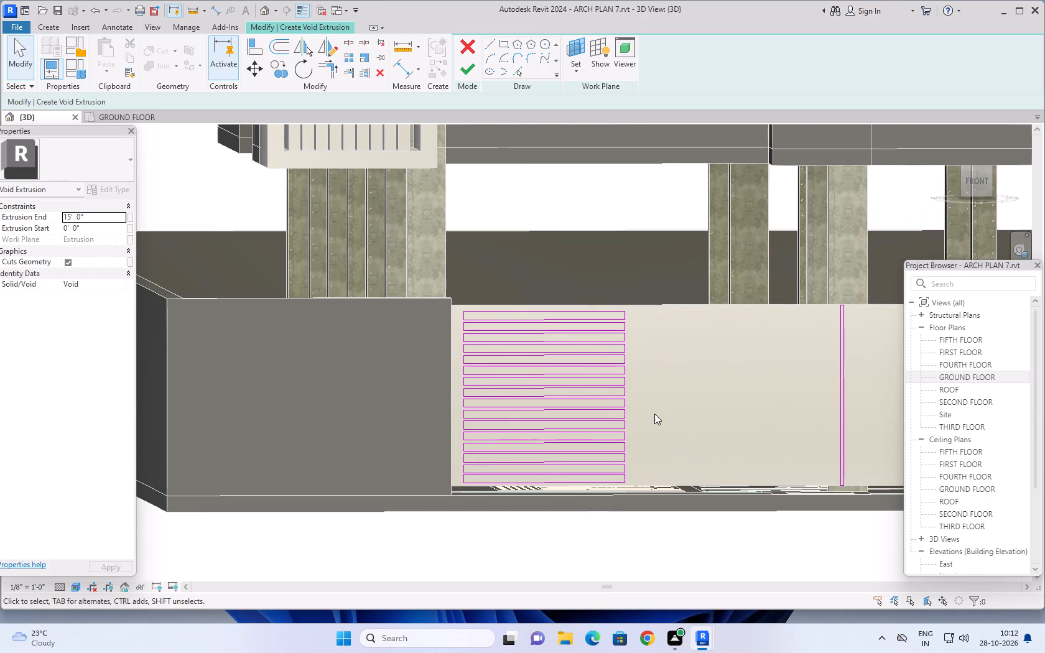
pyautogui.press('Escape')
pyautogui.press('Escape')
pyautogui.press('Escape')
pyautogui.moveTo(646, 266); pyautogui.dragTo(597, 394)
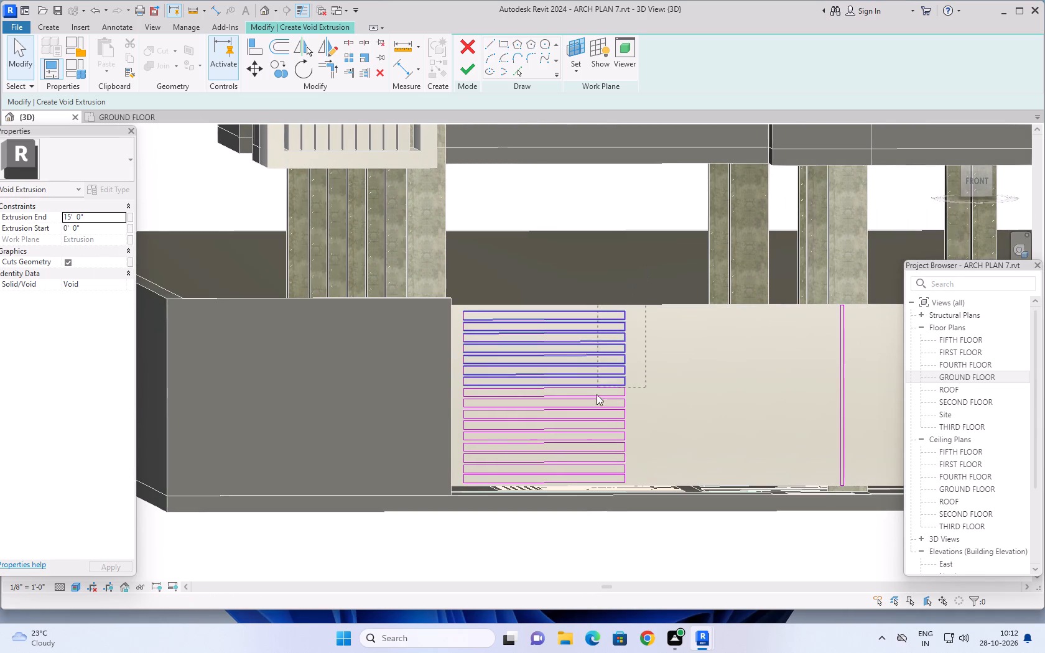
pyautogui.moveTo(597, 394); pyautogui.dragTo(452, 499)
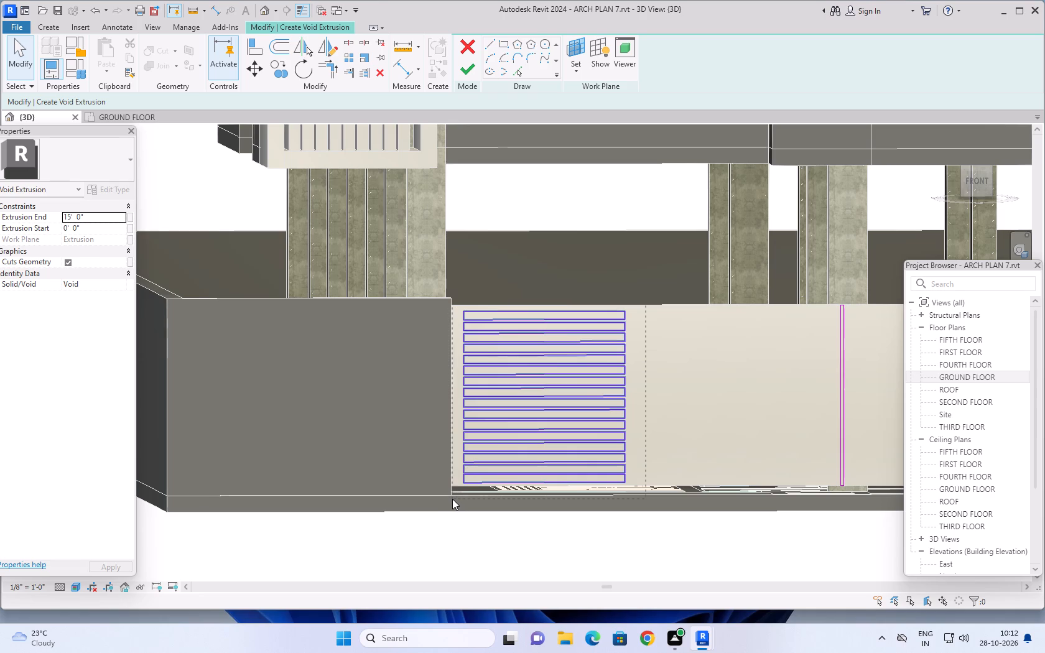
pyautogui.moveTo(452, 499); pyautogui.dragTo(455, 495)
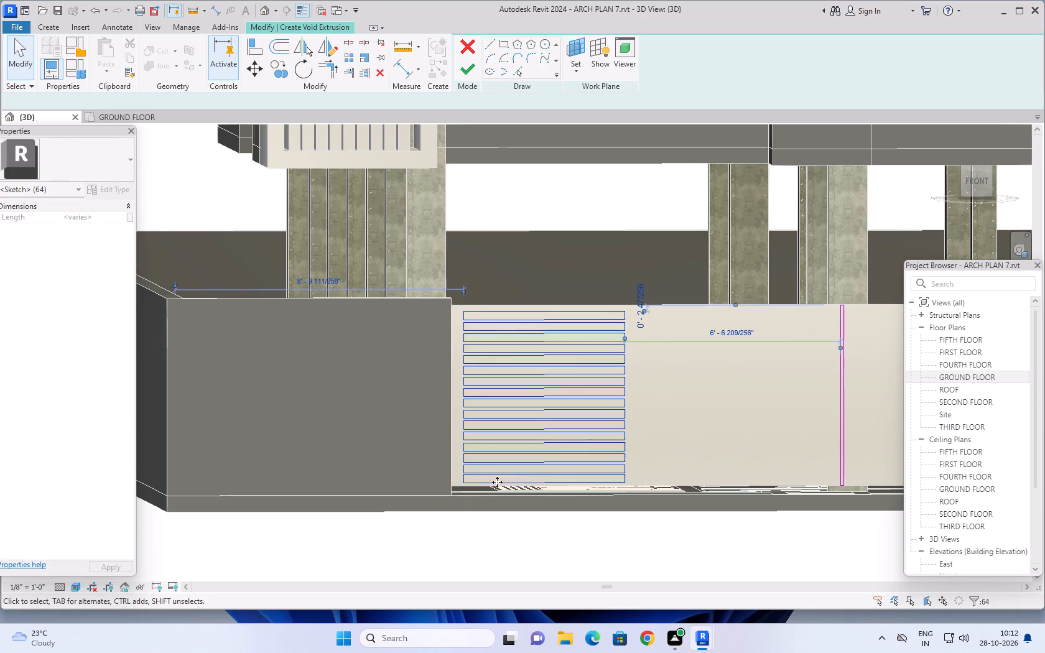
pyautogui.moveTo(697, 380); pyautogui.dragTo(674, 394, button='middle')
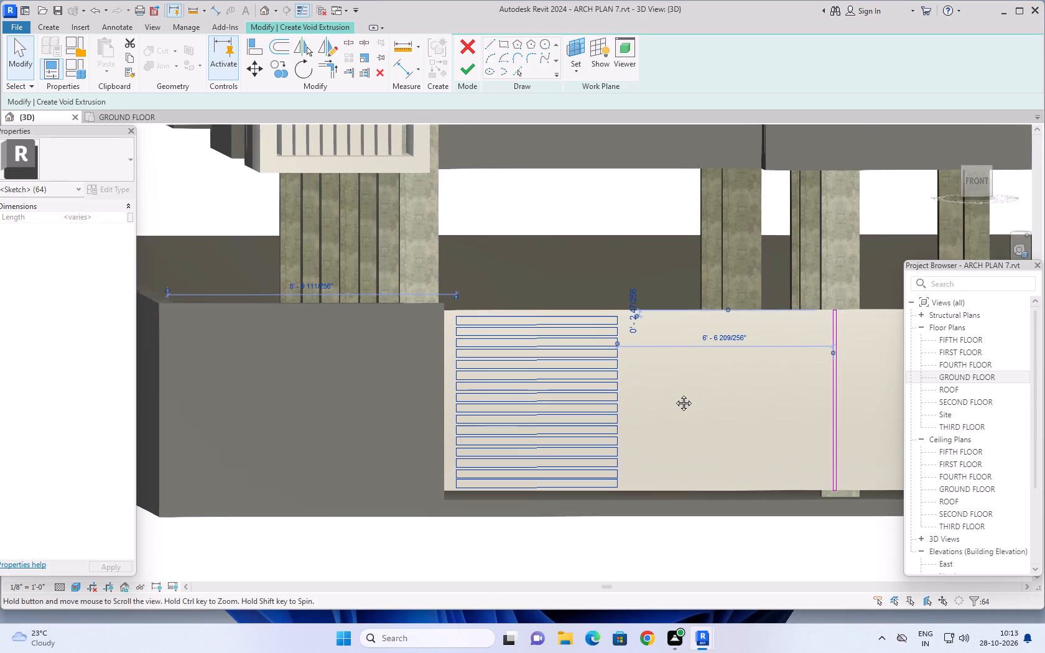
pyautogui.moveTo(674, 394); pyautogui.dragTo(621, 414, button='middle')
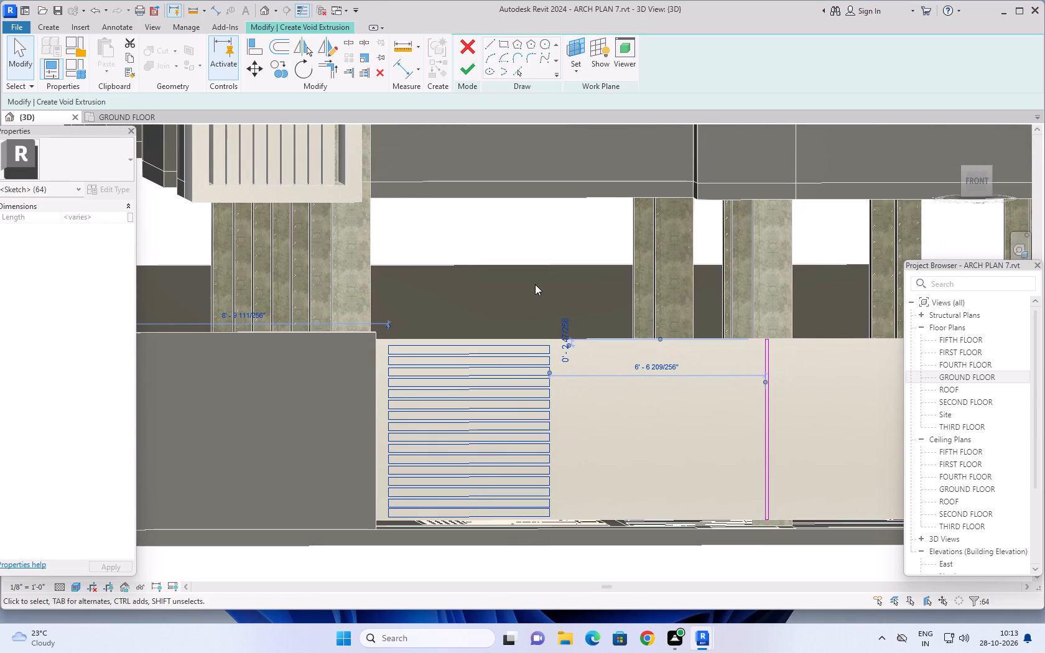
pyautogui.click(282, 63)
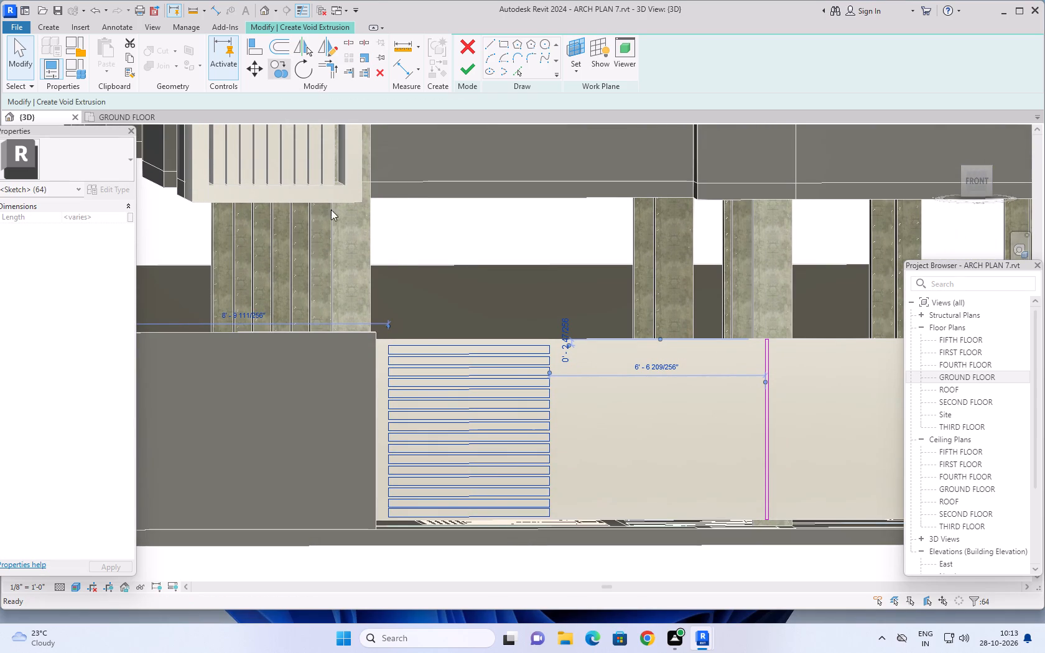
pyautogui.scroll(5, 388, 338)
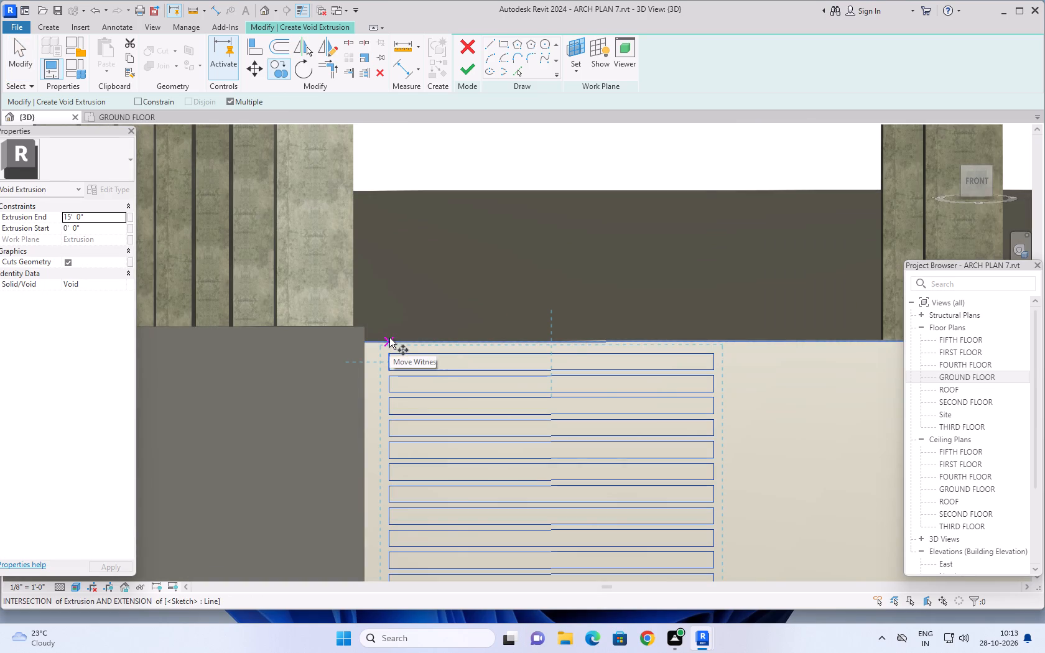
pyautogui.click(388, 351)
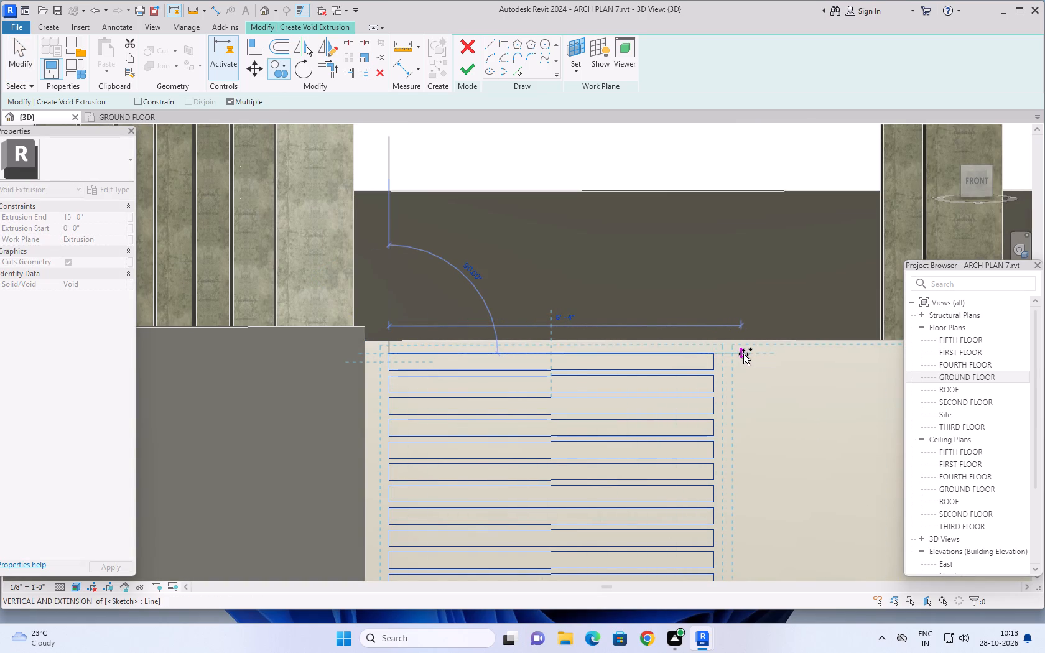
pyautogui.scroll(-2, 743, 354)
pyautogui.moveTo(743, 354); pyautogui.dragTo(607, 274, button='middle')
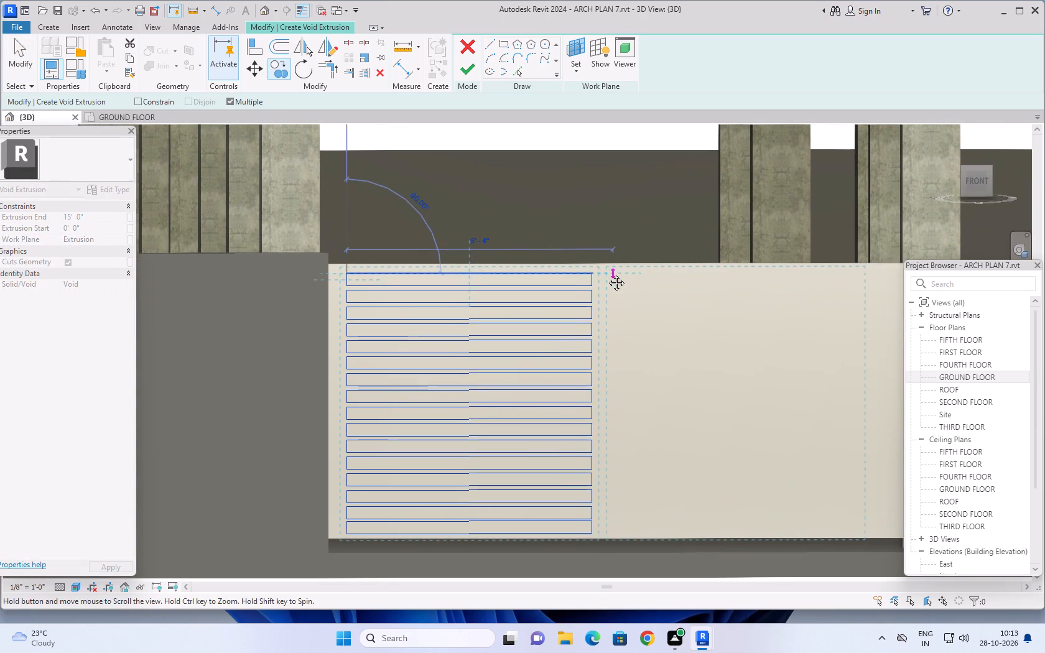
pyautogui.moveTo(607, 274); pyautogui.dragTo(546, 292, button='middle')
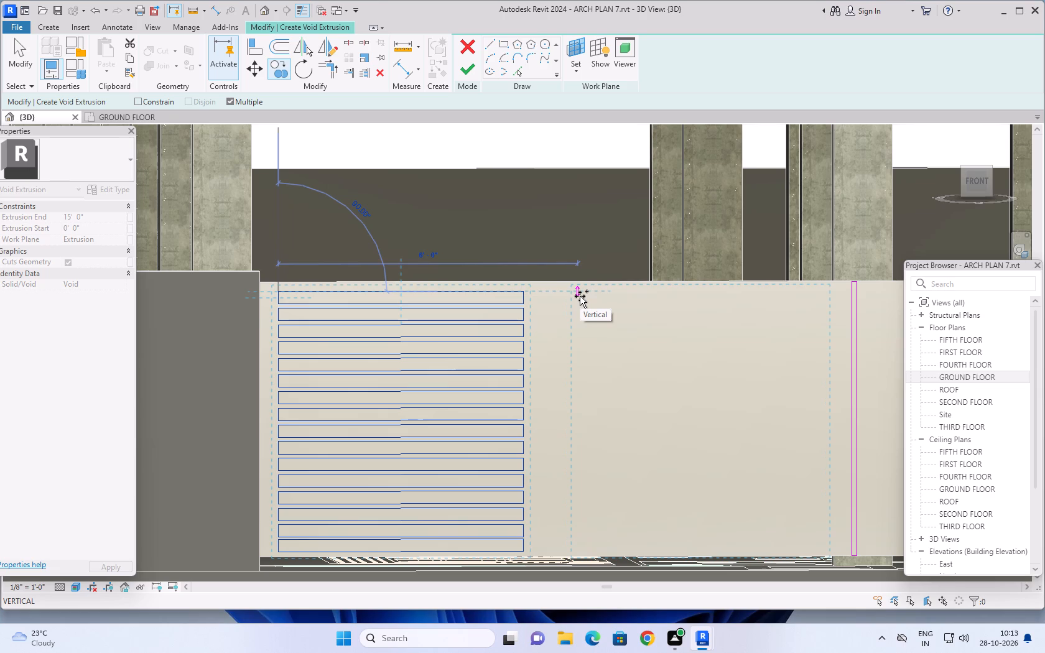
pyautogui.click(580, 296)
pyautogui.scroll(-6, 650, 301)
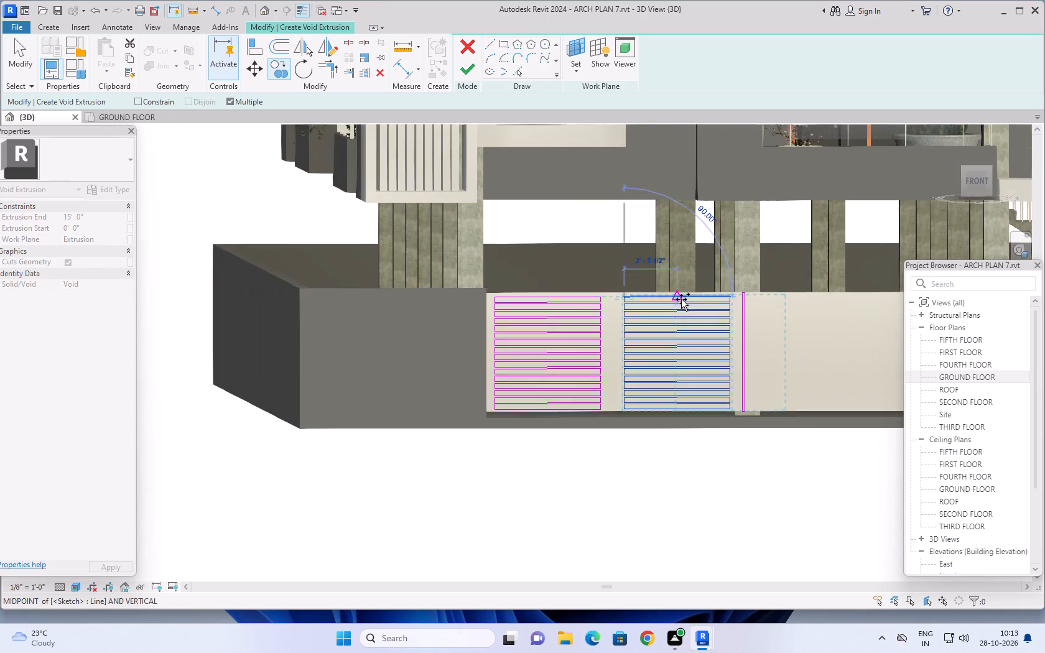
# Place a third copy of the 16-slot column 6'-3" from the second, just past the centre split and level with it.
pyautogui.scroll(-5, 685, 299)
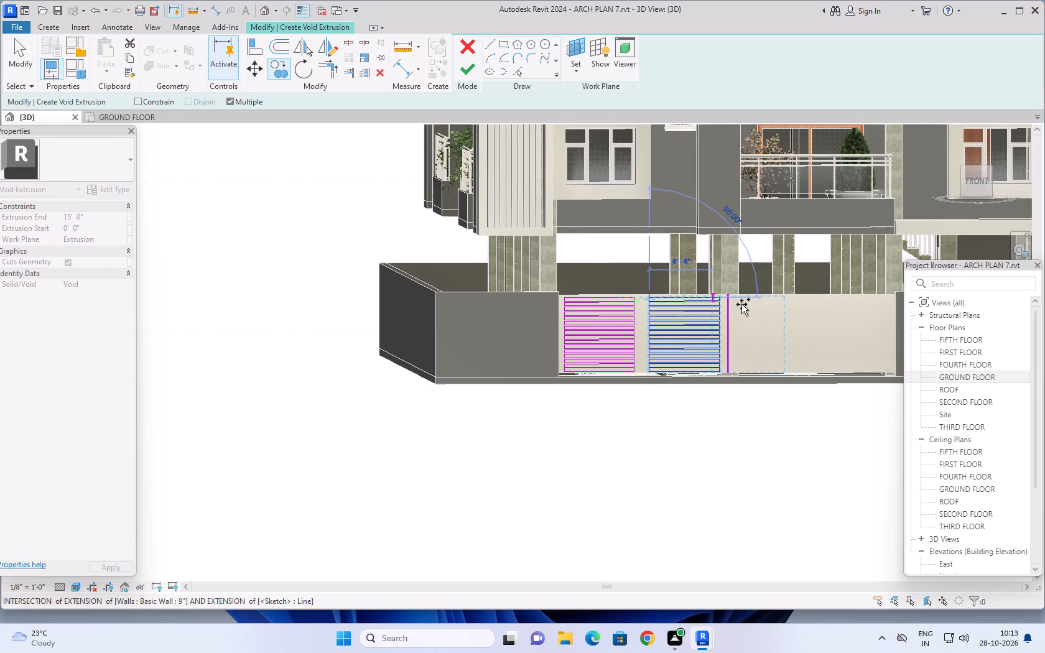
pyautogui.moveTo(741, 304); pyautogui.dragTo(567, 315, button='middle')
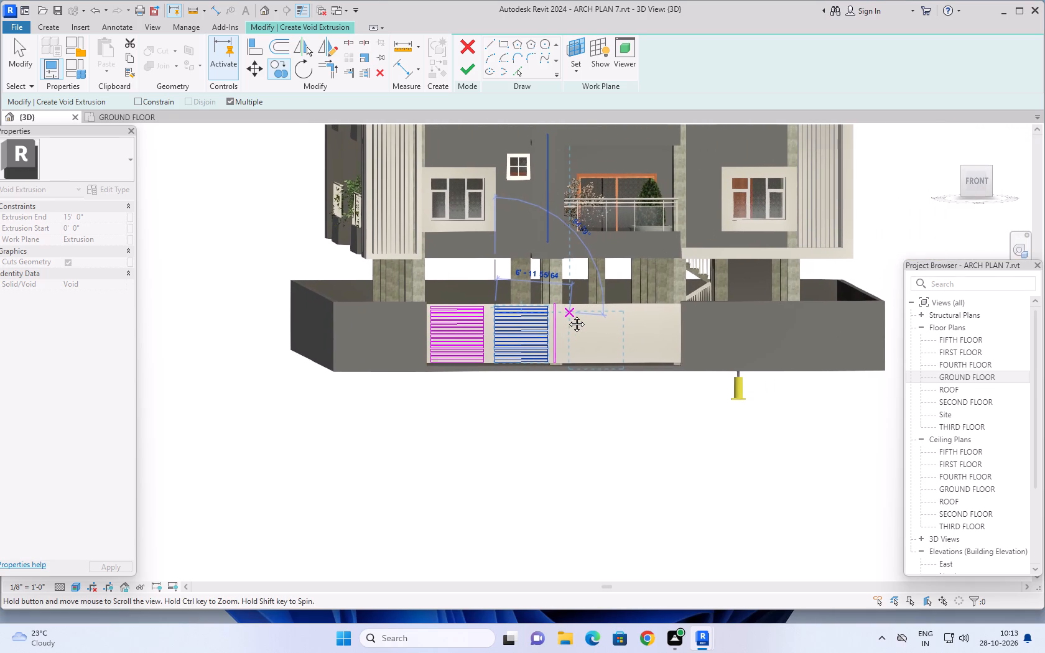
pyautogui.moveTo(567, 315); pyautogui.dragTo(564, 328, button='middle')
pyautogui.scroll(4, 557, 327)
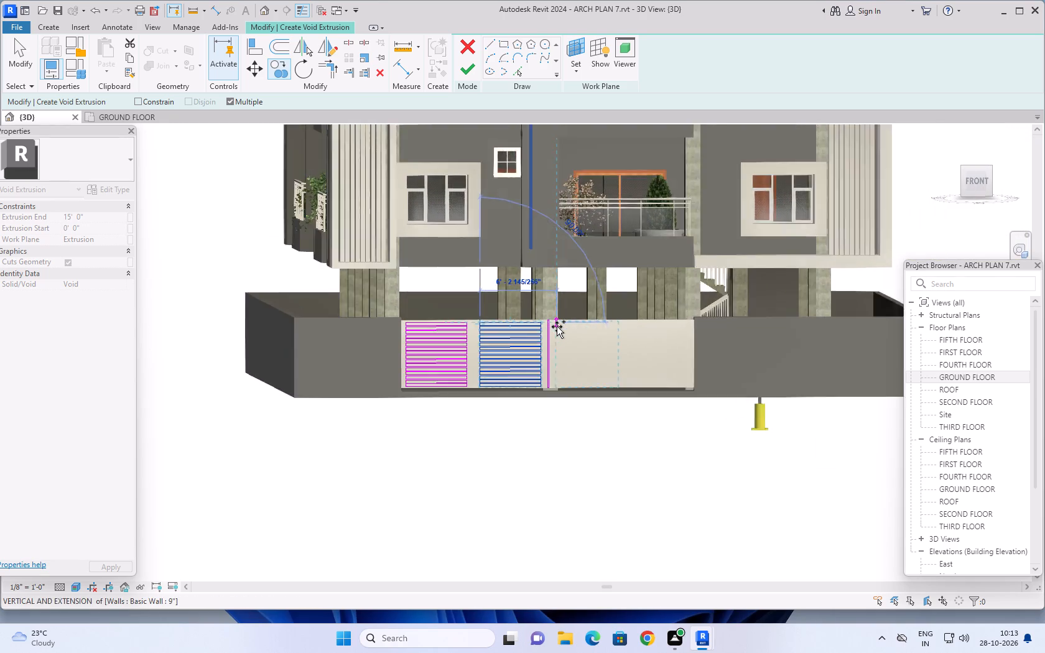
pyautogui.scroll(7, 557, 327)
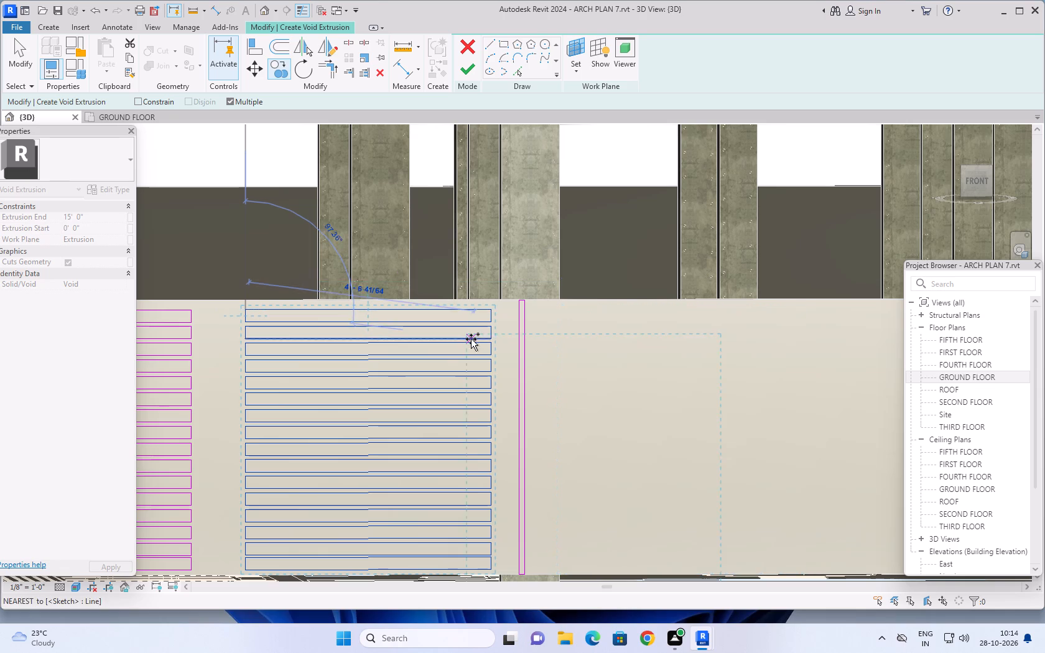
pyautogui.click(557, 313)
# Place a fourth copy of the slot column about 5'-7" beyond the third, level with it, and end the Copy command.
pyautogui.scroll(-3, 646, 330)
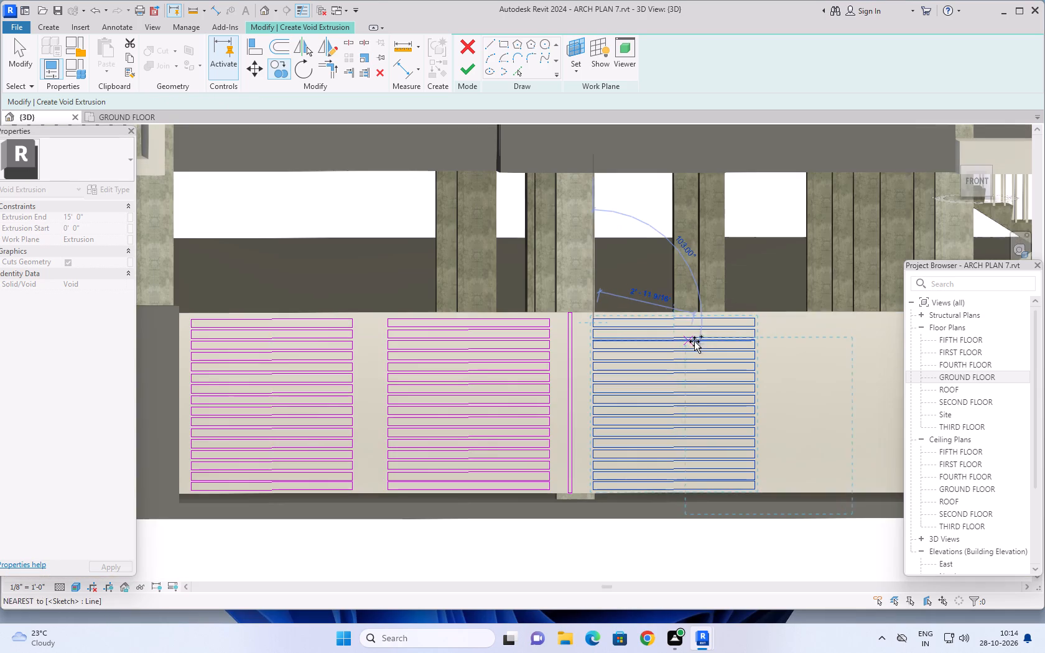
pyautogui.scroll(-2, 702, 343)
pyautogui.scroll(-2, 785, 345)
pyautogui.moveTo(786, 345); pyautogui.dragTo(710, 364, button='middle')
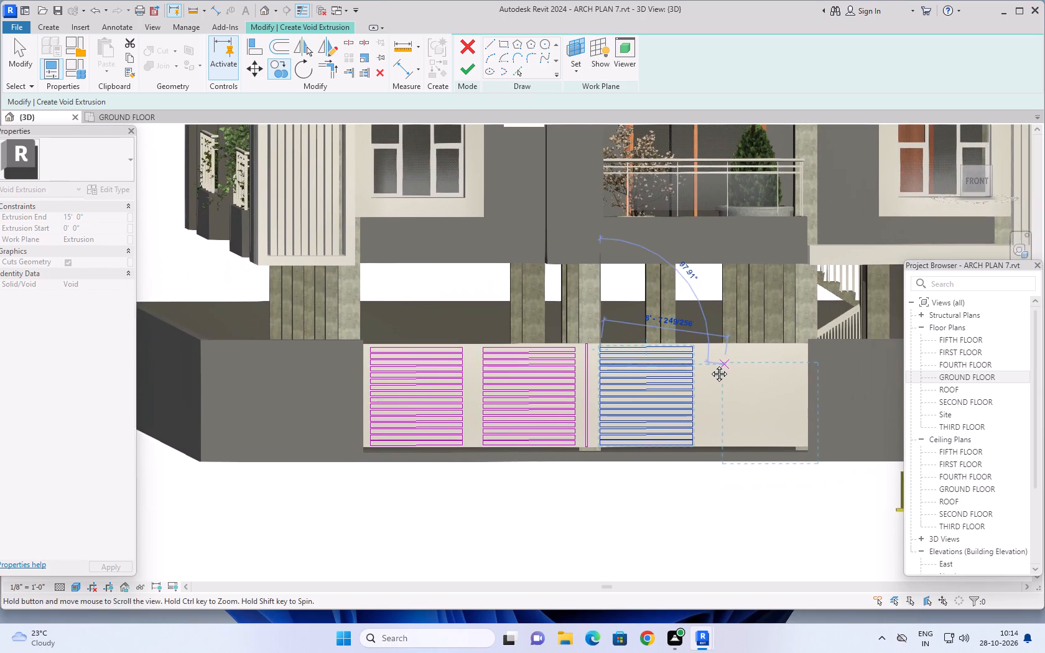
pyautogui.moveTo(710, 364); pyautogui.dragTo(680, 371, button='middle')
pyautogui.scroll(10, 665, 358)
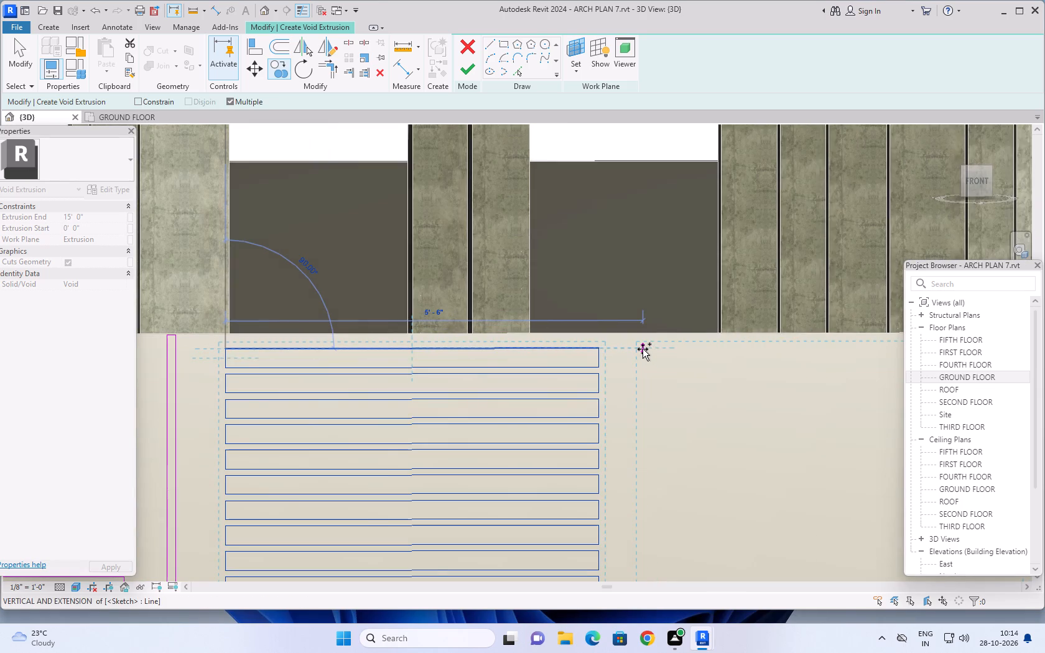
pyautogui.scroll(-5, 643, 349)
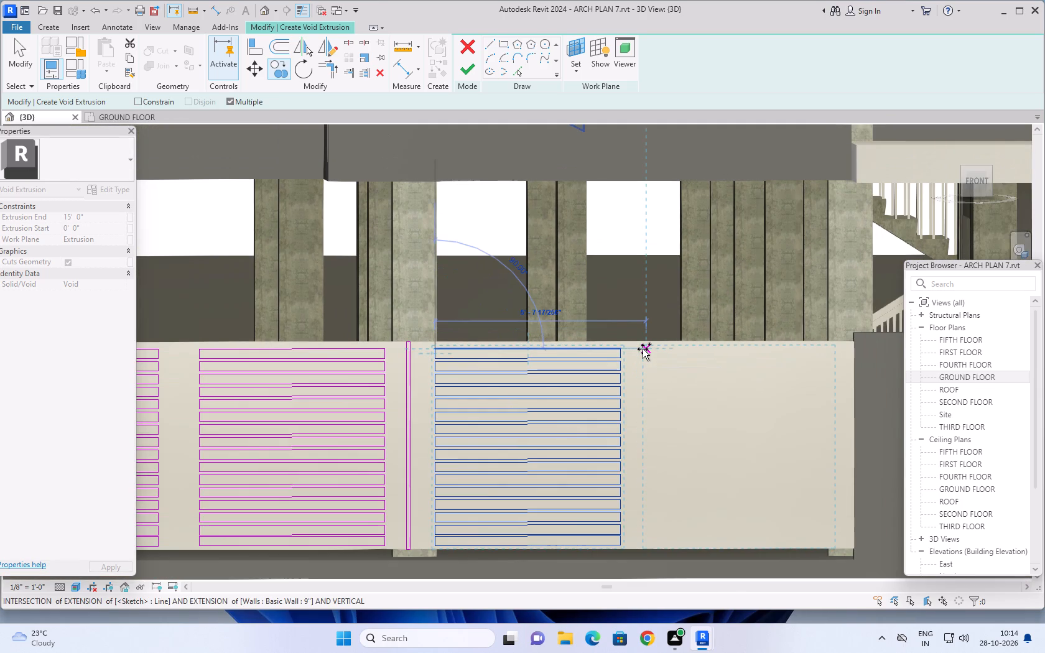
pyautogui.click(643, 349)
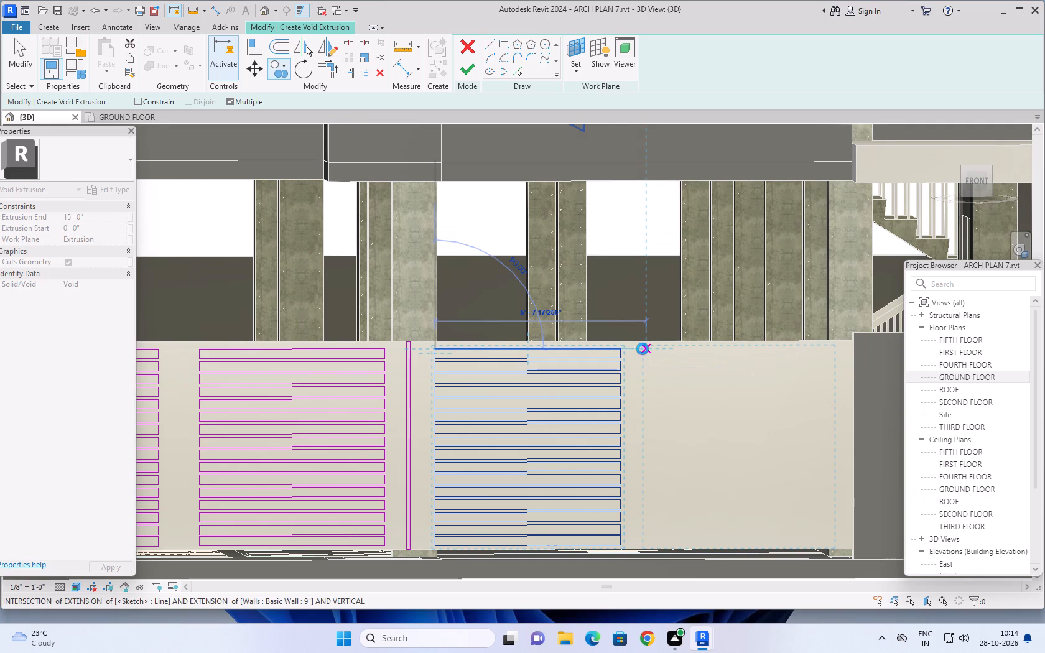
pyautogui.scroll(-3, 666, 353)
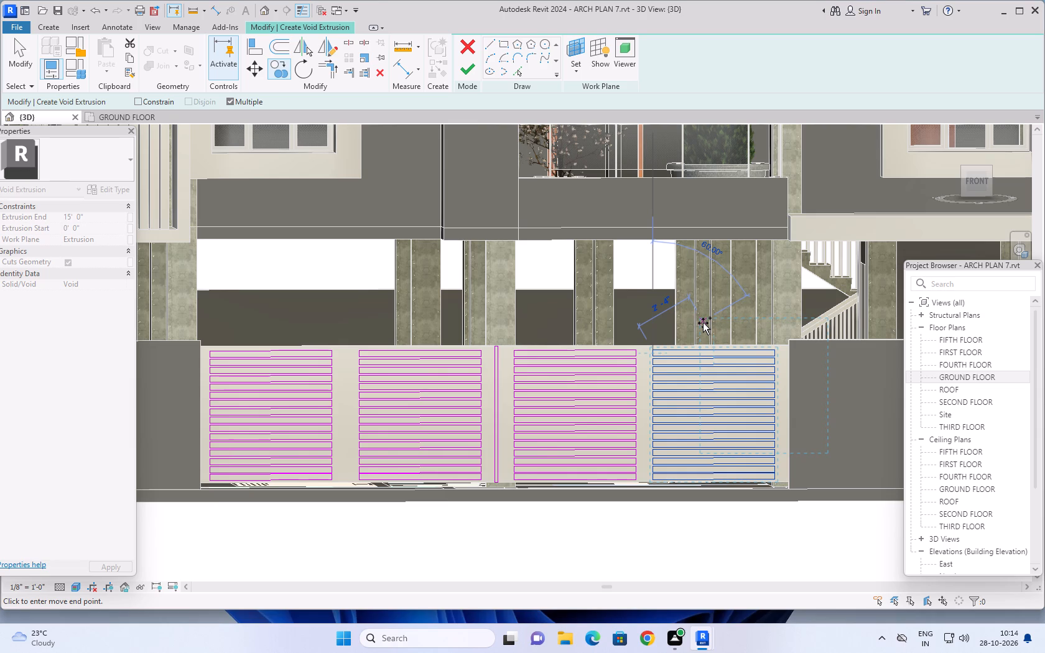
pyautogui.press('Escape')
pyautogui.press('Escape')
pyautogui.press('Escape')
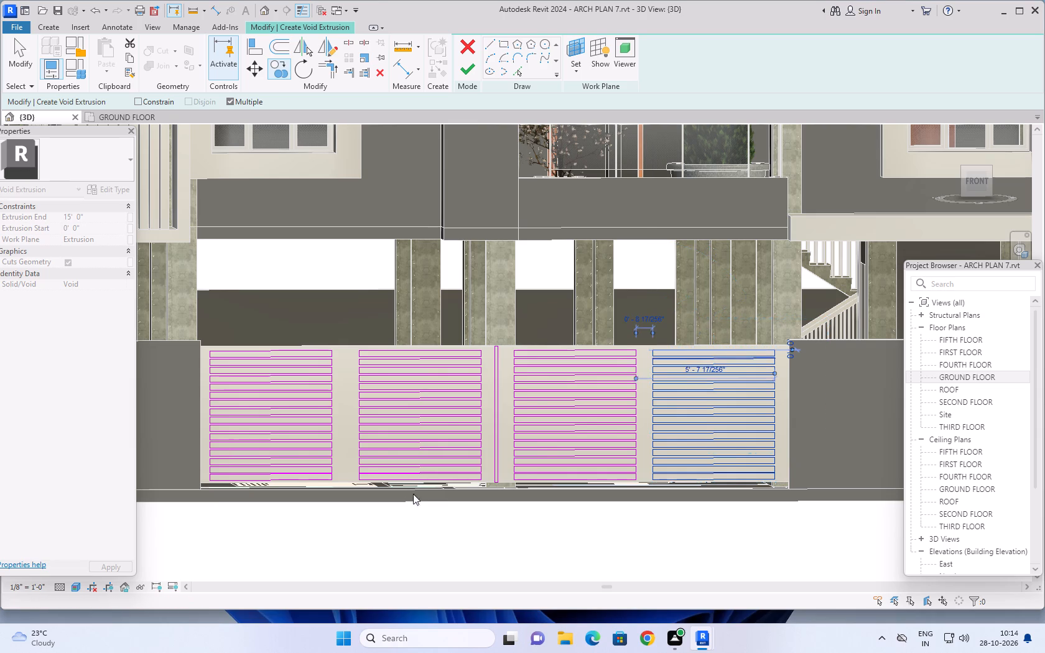
pyautogui.press('Escape')
pyautogui.press('Escape')
pyautogui.press('Escape')
# Nudge the inner end line of the first column's top slot toward the second column until the slot is 5'-2" long.
pyautogui.moveTo(431, 536); pyautogui.dragTo(496, 538, button='middle')
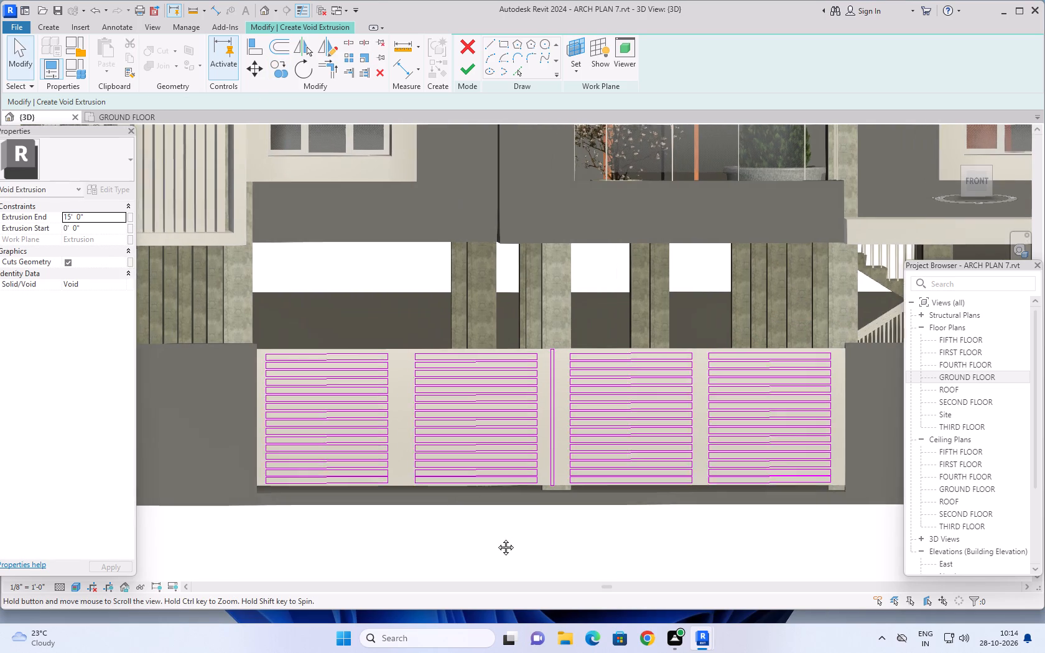
pyautogui.moveTo(496, 538); pyautogui.dragTo(530, 538, button='middle')
pyautogui.scroll(9, 396, 362)
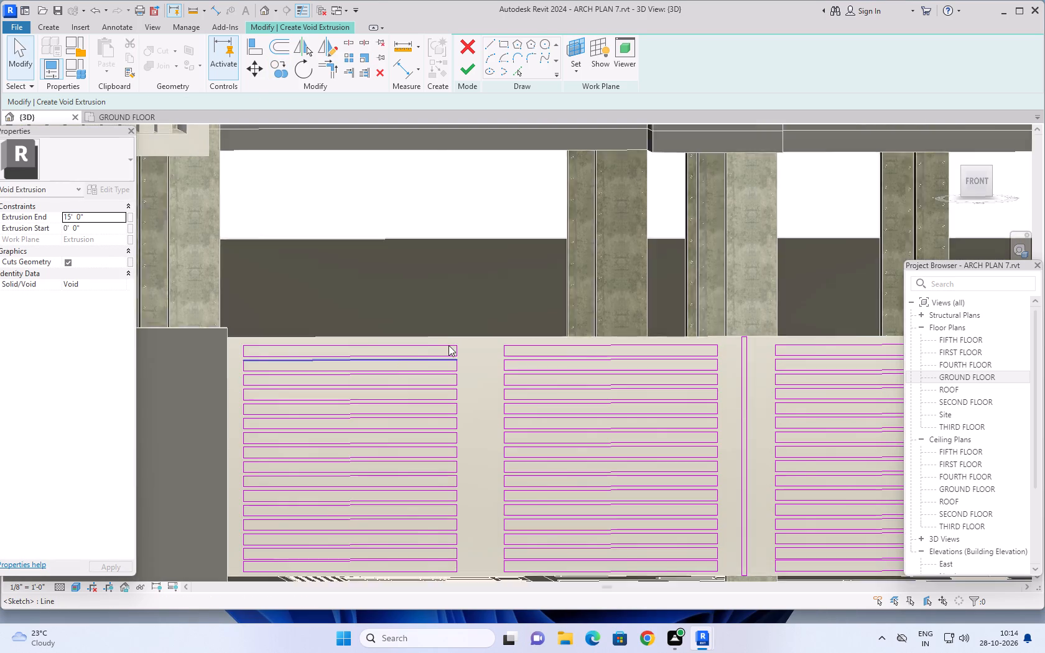
pyautogui.click(497, 341)
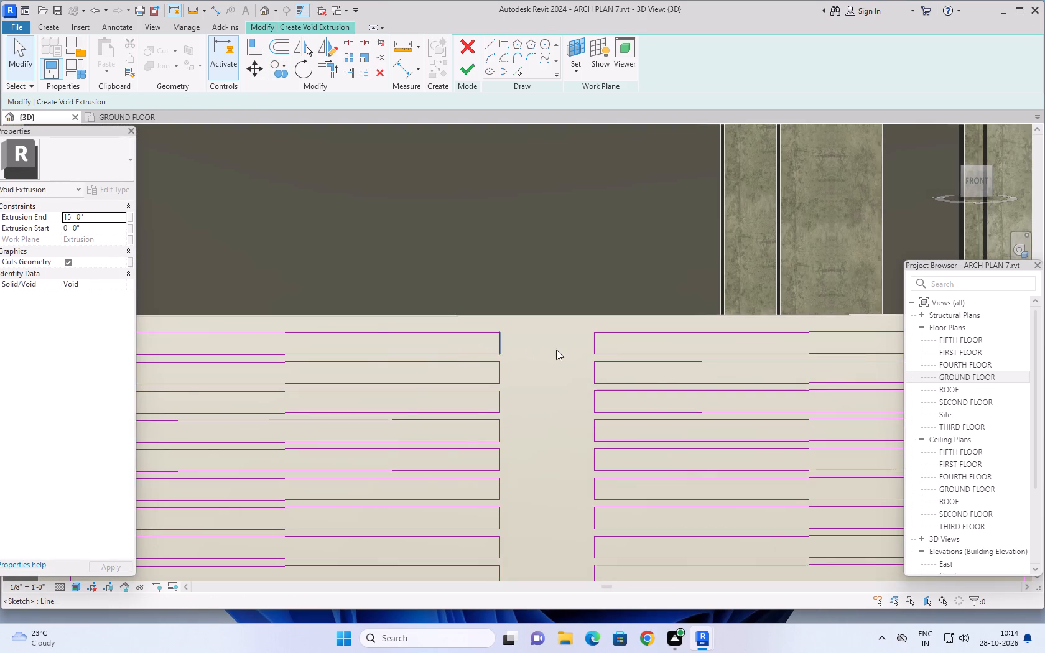
pyautogui.scroll(-5, 557, 350)
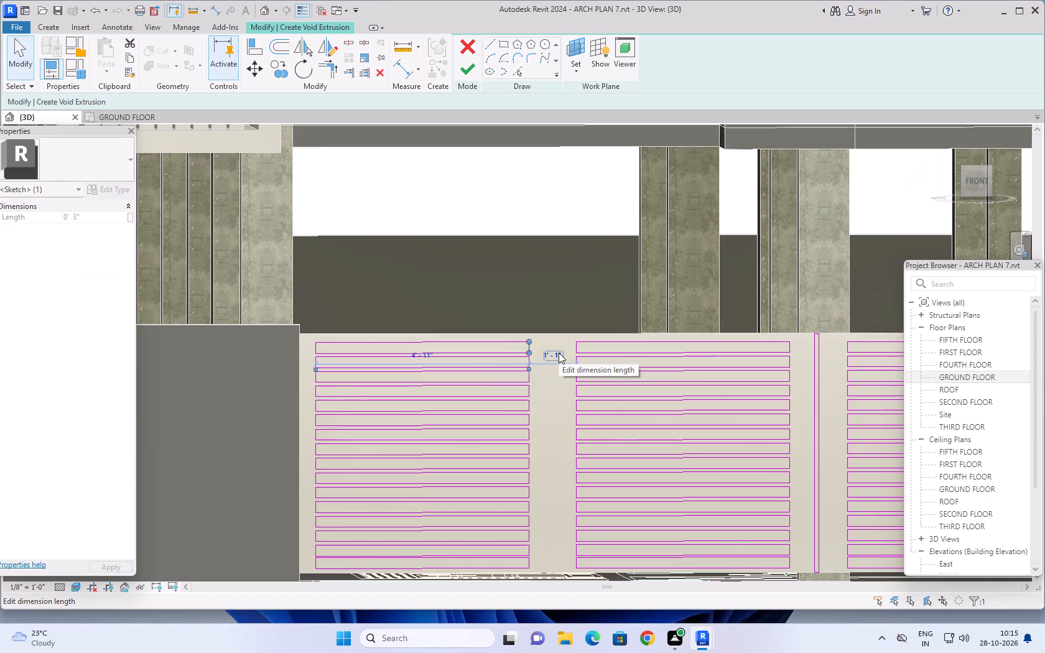
pyautogui.press('Right')
pyautogui.press('Right')
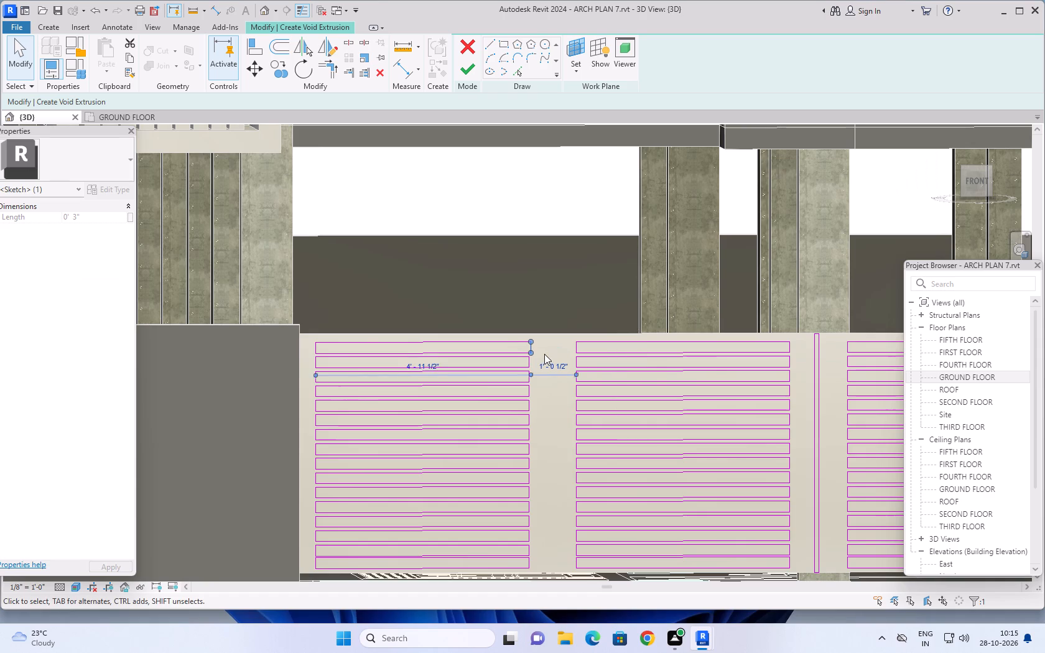
pyautogui.press('Right')
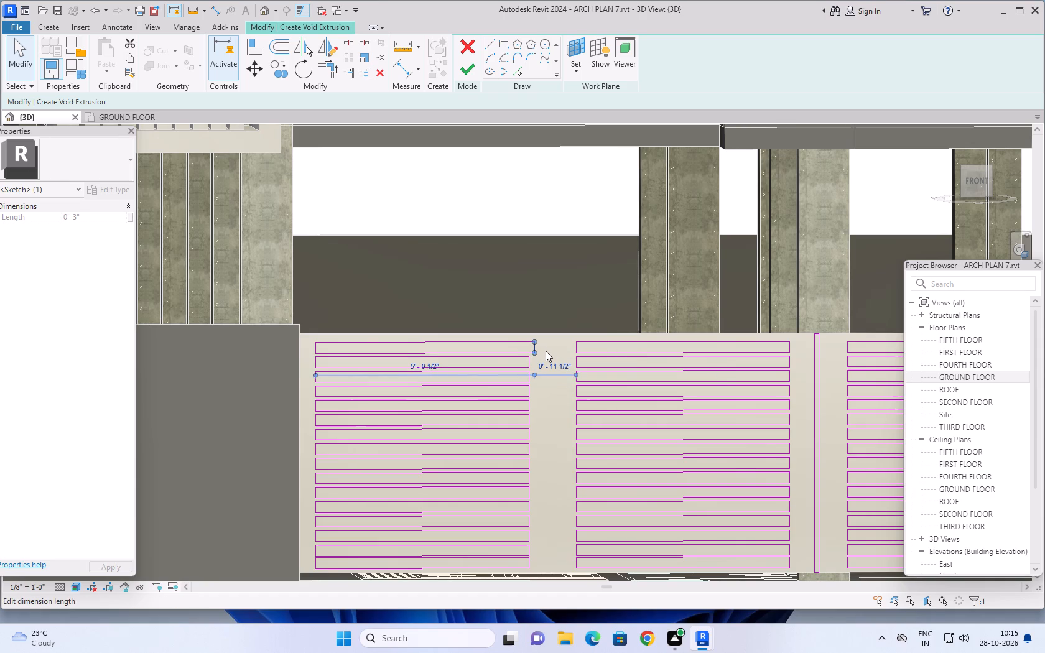
pyautogui.press('Right')
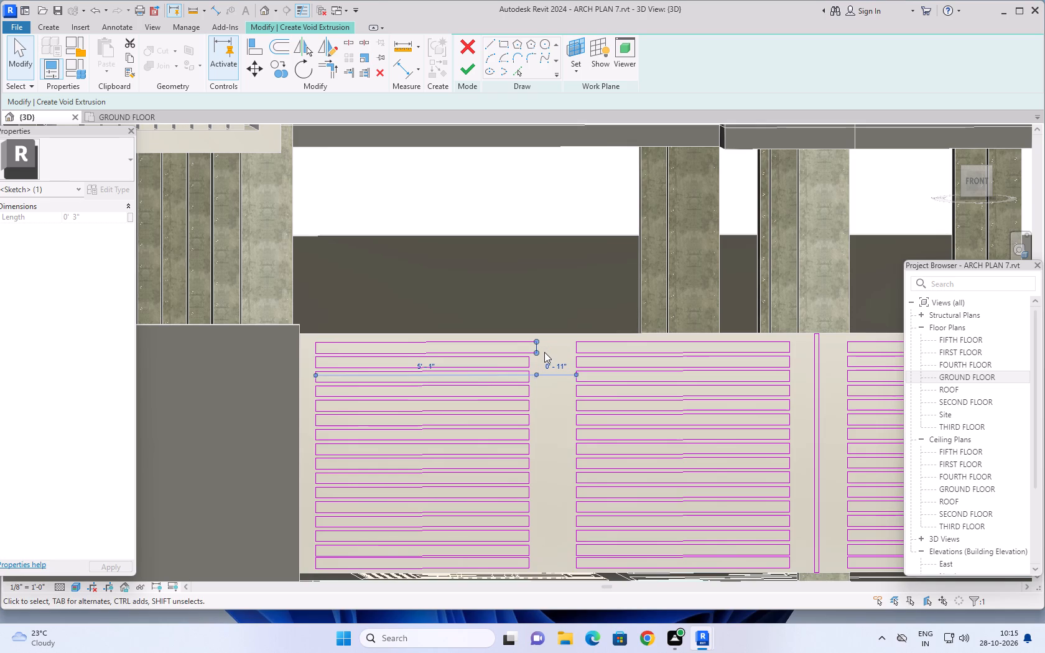
pyautogui.press('Right')
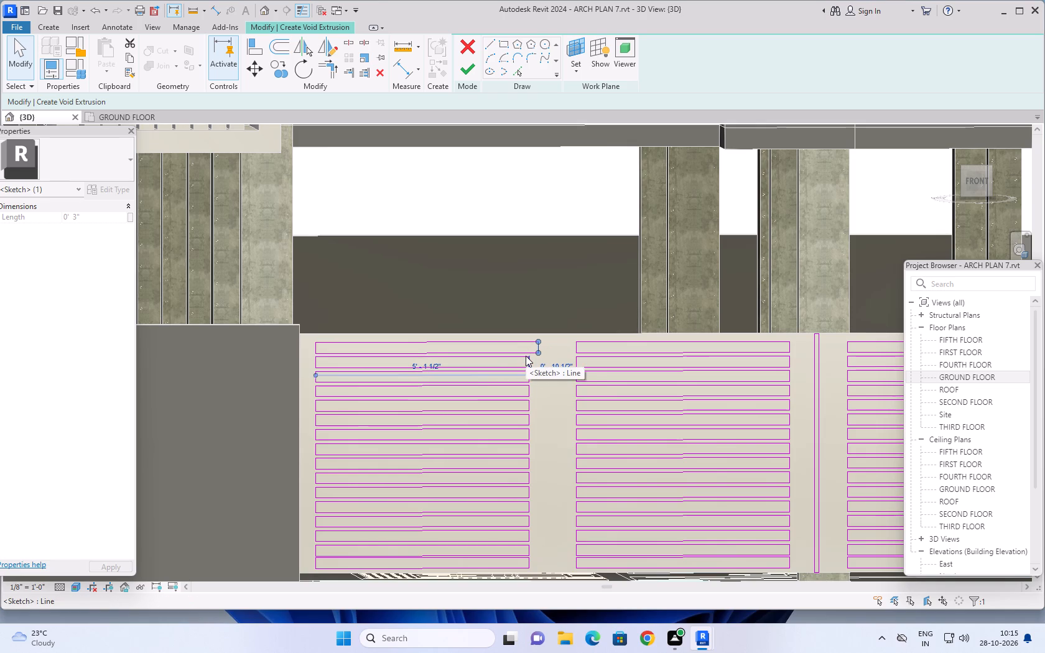
pyautogui.press('Right')
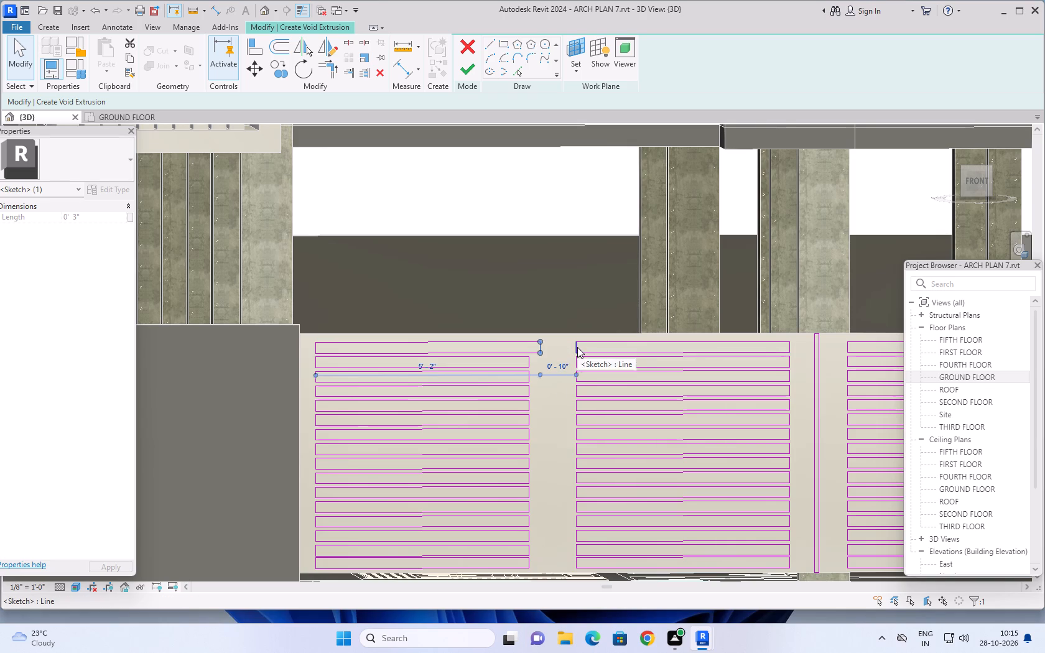
# Nudge the facing end line of the second column's top slot outward to make it 5'-1" long, leaving an 8" gap.
pyautogui.click(577, 347)
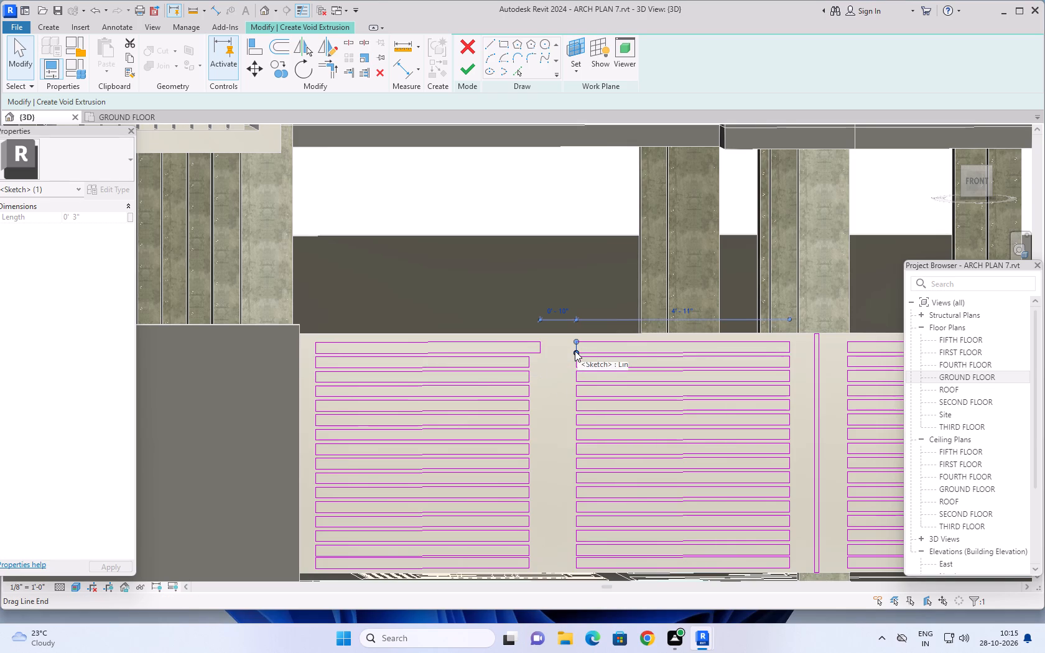
pyautogui.press('Left')
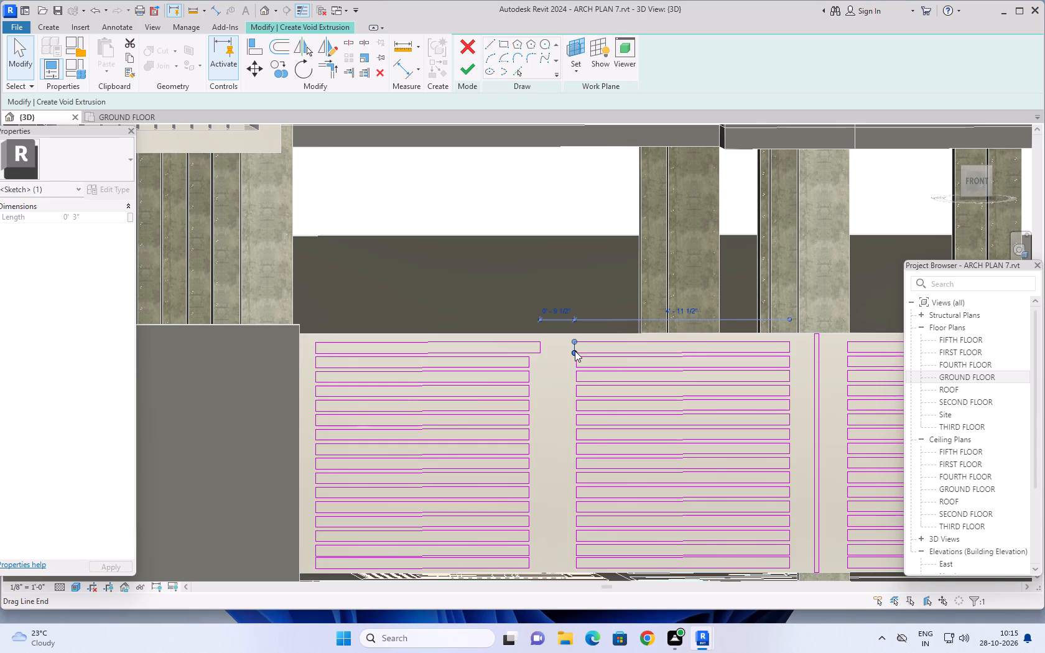
pyautogui.press('Left')
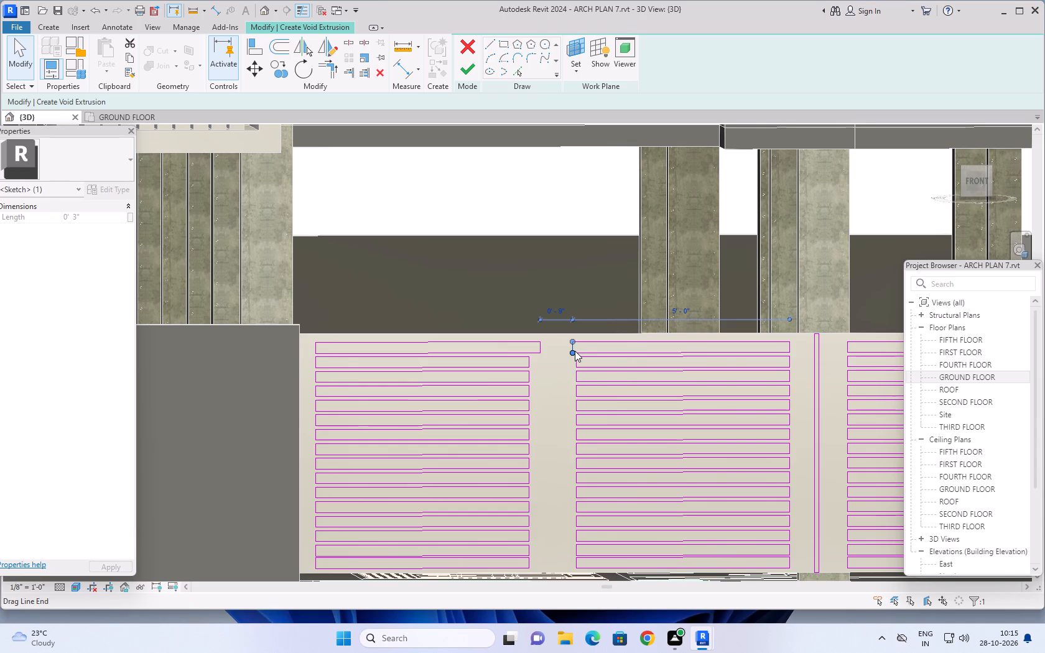
pyautogui.press('Left')
pyautogui.scroll(-1, 569, 360)
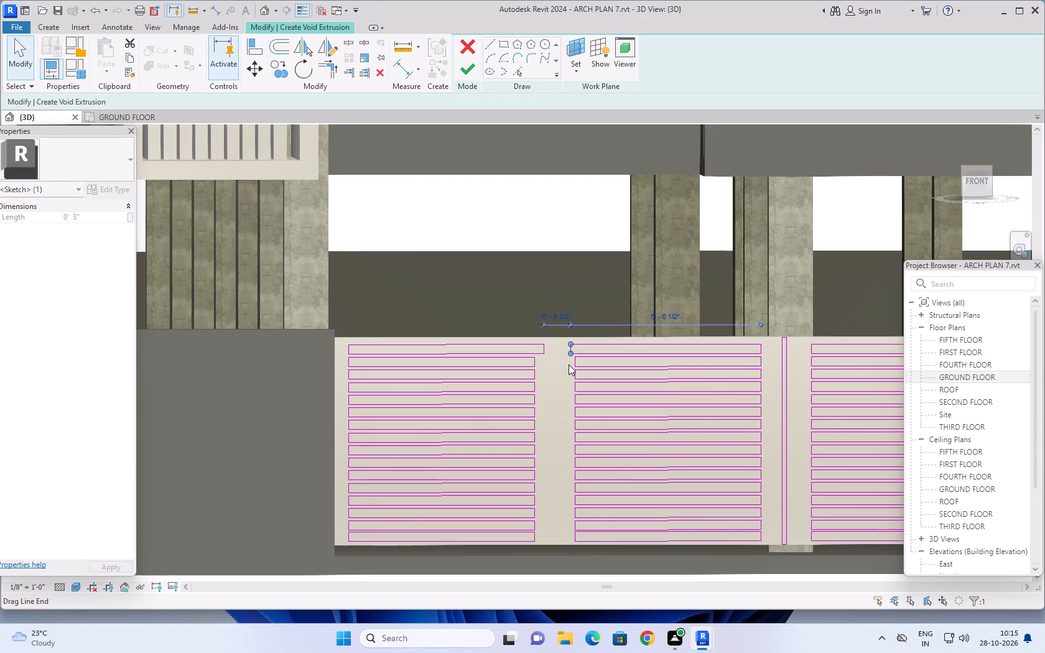
pyautogui.scroll(-1, 570, 368)
pyautogui.scroll(3, 570, 362)
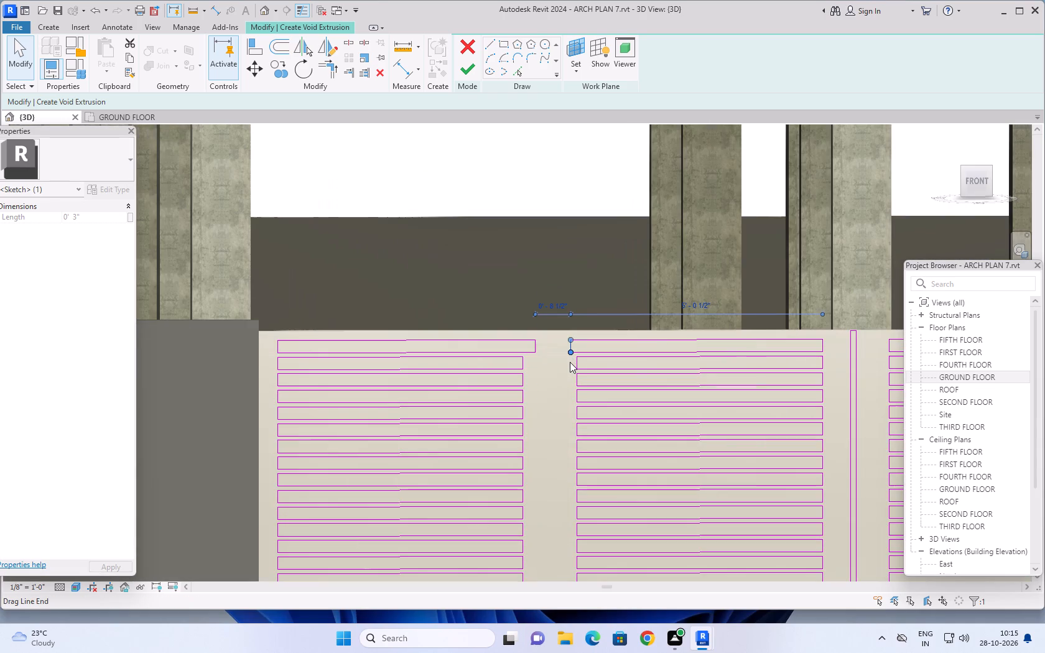
pyautogui.press('Left')
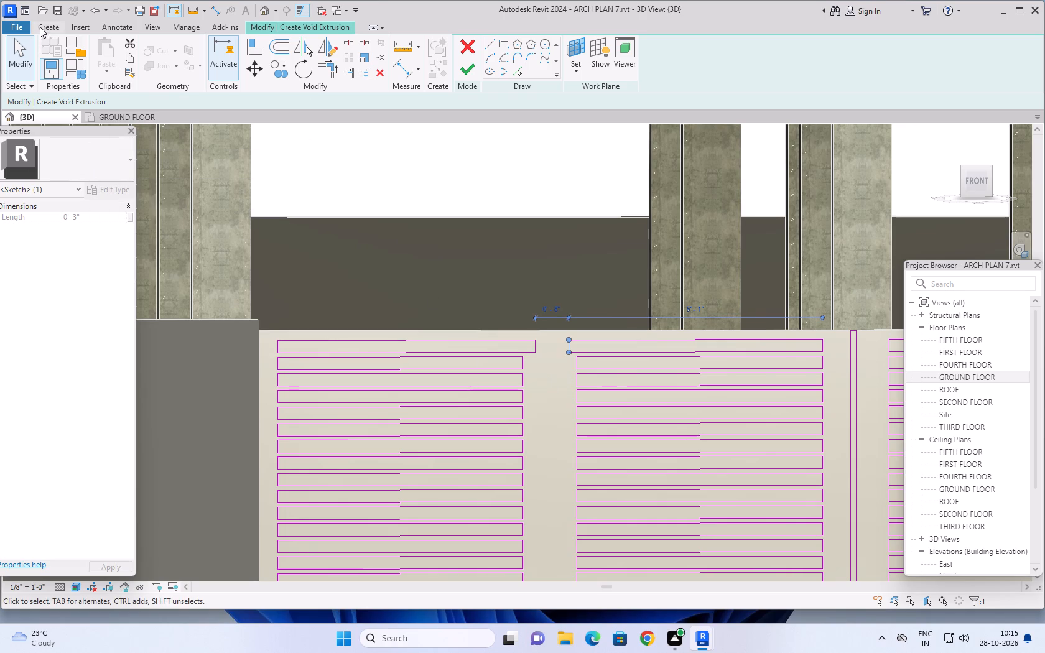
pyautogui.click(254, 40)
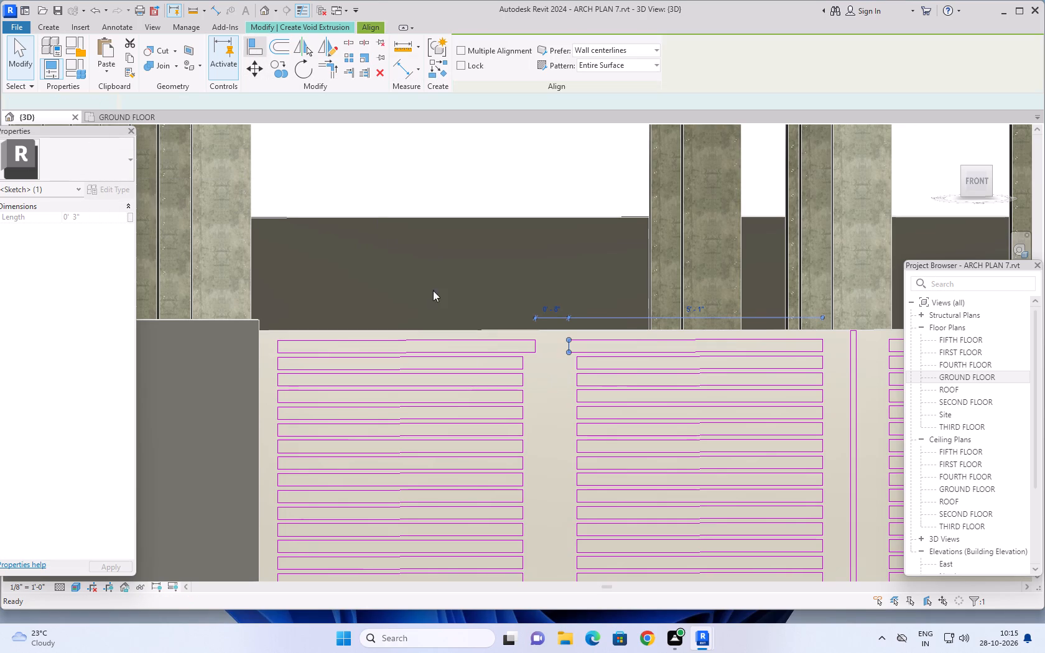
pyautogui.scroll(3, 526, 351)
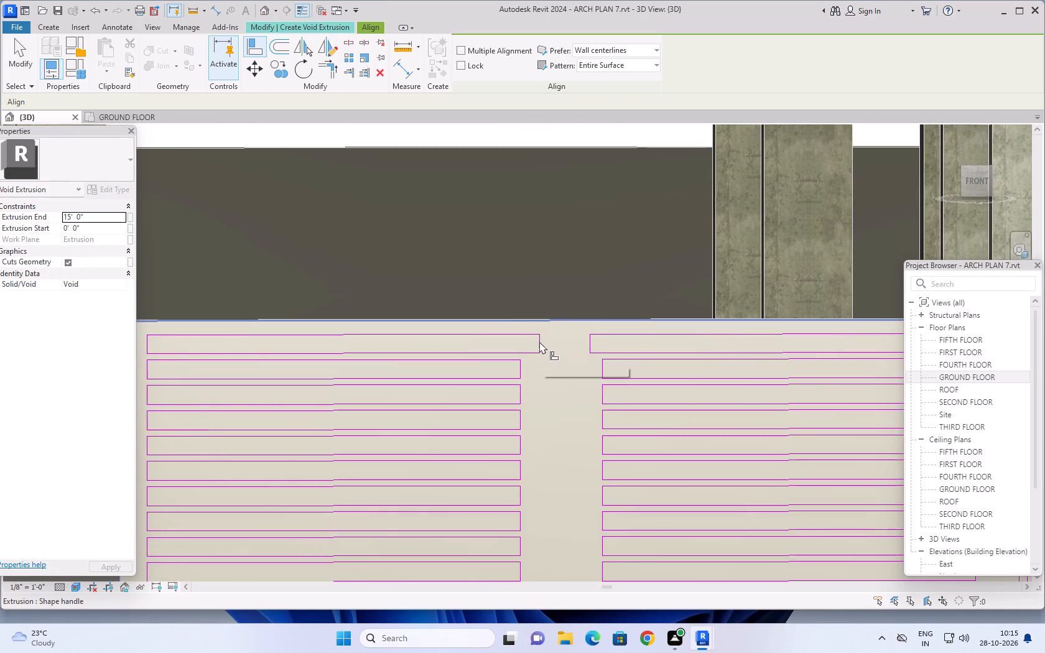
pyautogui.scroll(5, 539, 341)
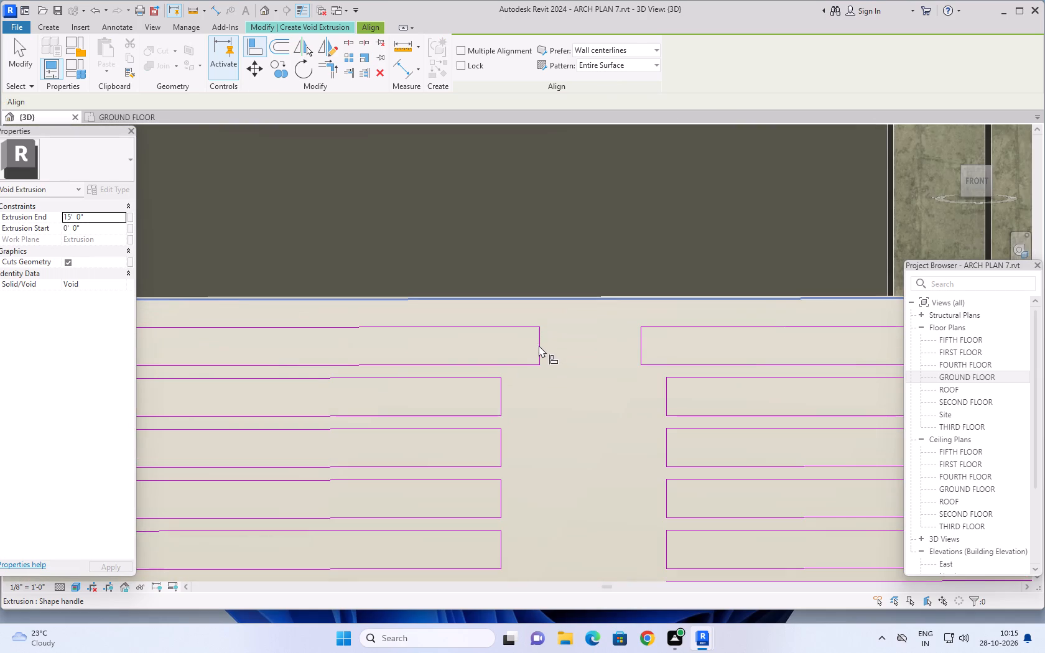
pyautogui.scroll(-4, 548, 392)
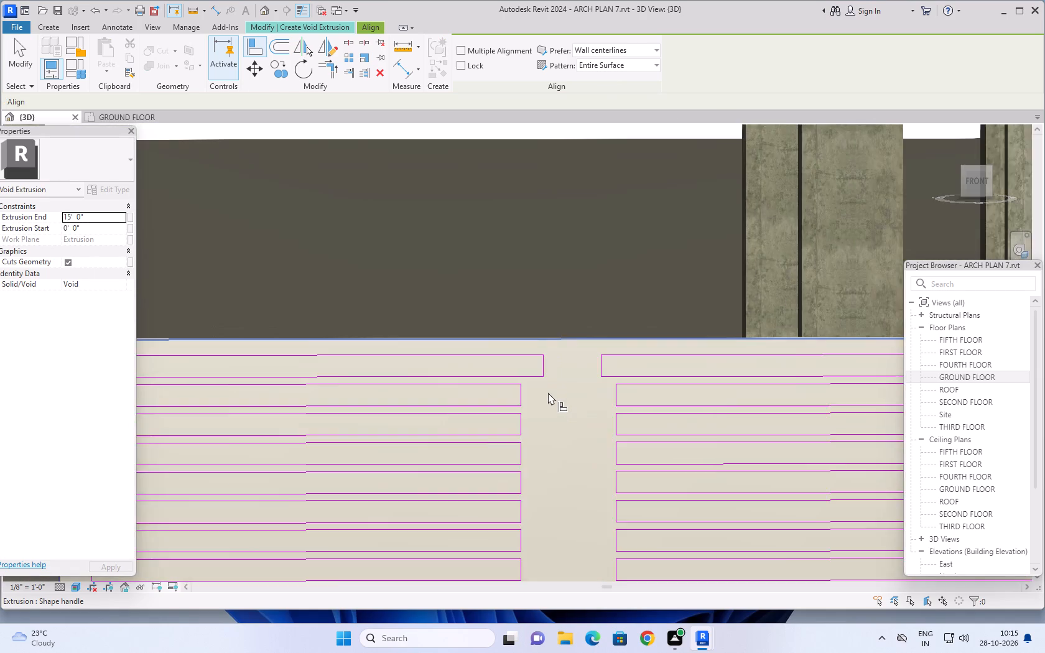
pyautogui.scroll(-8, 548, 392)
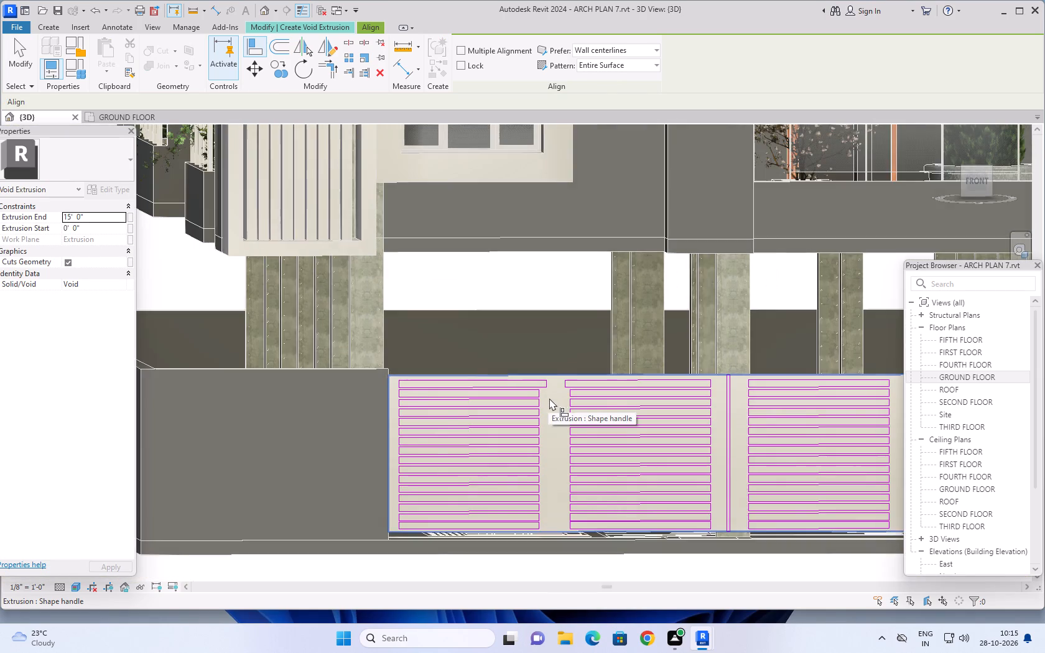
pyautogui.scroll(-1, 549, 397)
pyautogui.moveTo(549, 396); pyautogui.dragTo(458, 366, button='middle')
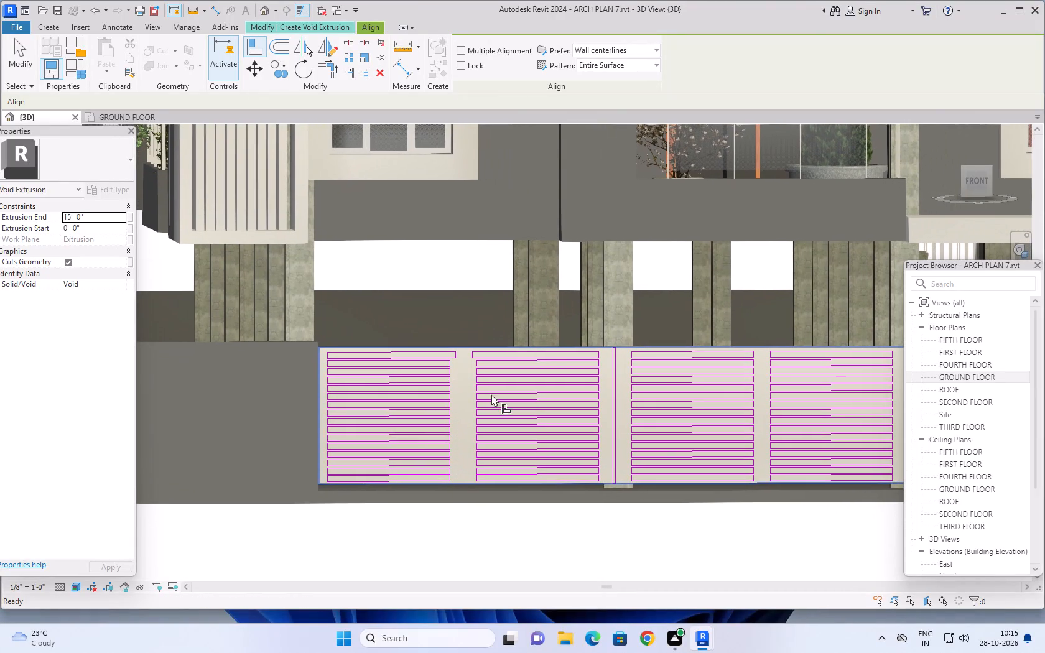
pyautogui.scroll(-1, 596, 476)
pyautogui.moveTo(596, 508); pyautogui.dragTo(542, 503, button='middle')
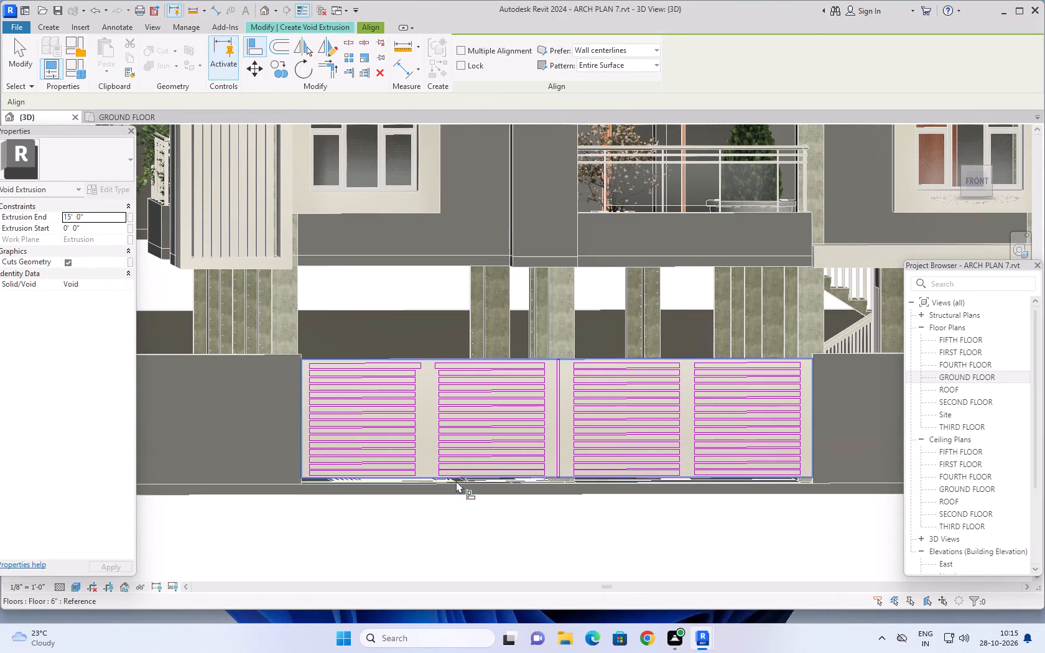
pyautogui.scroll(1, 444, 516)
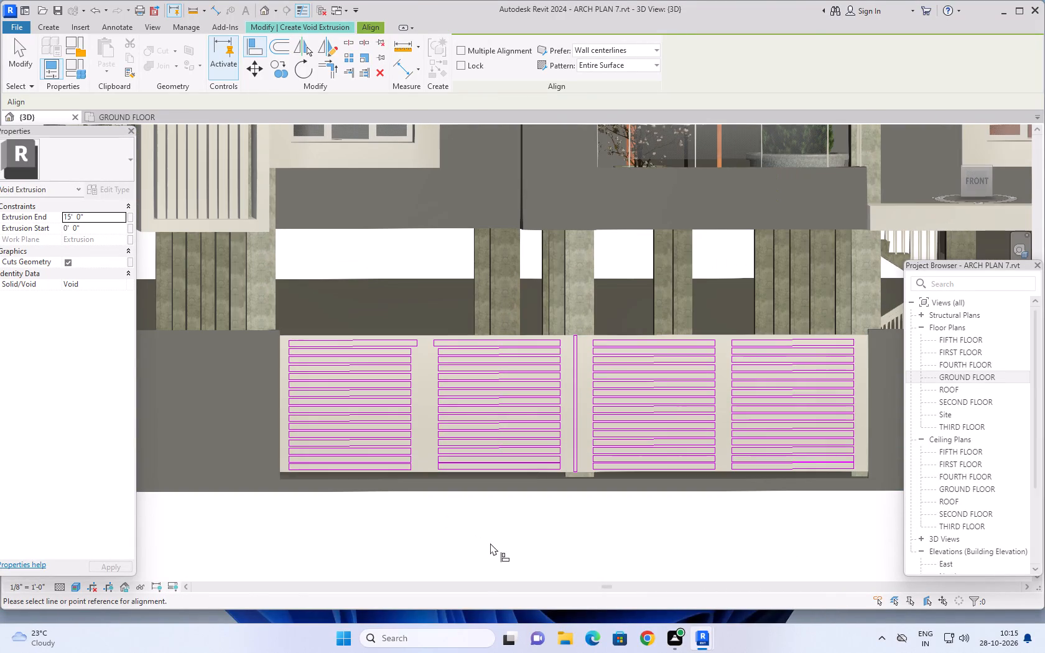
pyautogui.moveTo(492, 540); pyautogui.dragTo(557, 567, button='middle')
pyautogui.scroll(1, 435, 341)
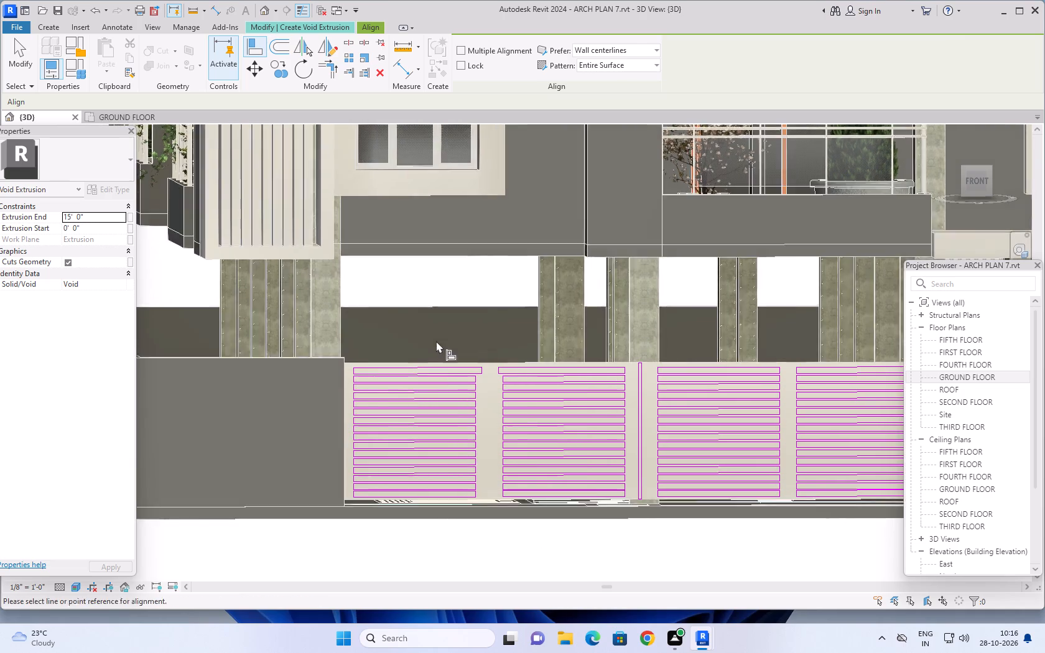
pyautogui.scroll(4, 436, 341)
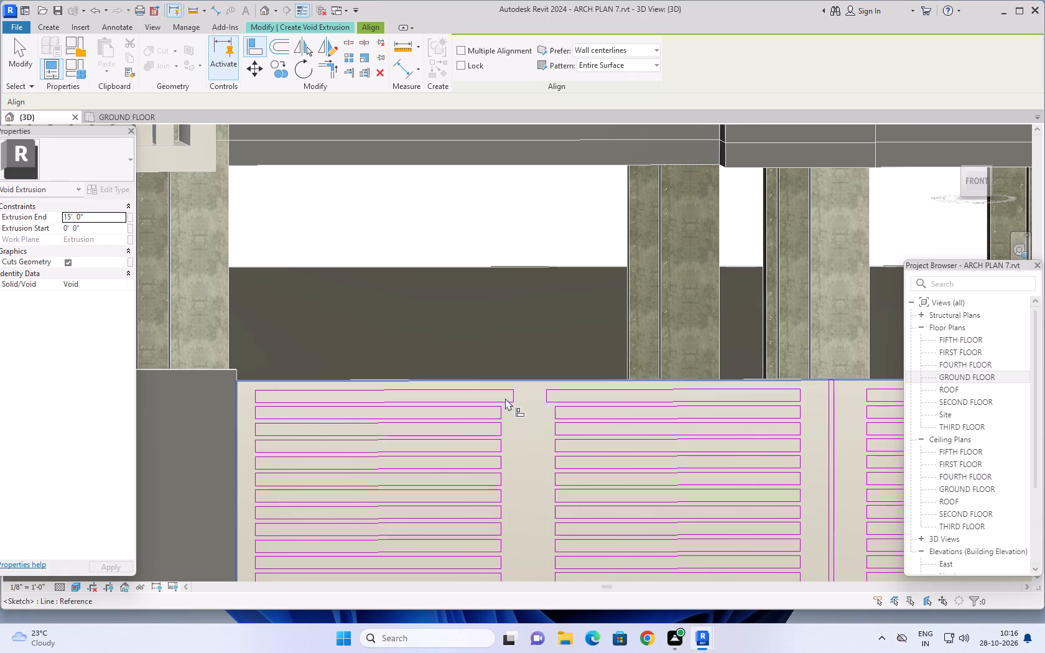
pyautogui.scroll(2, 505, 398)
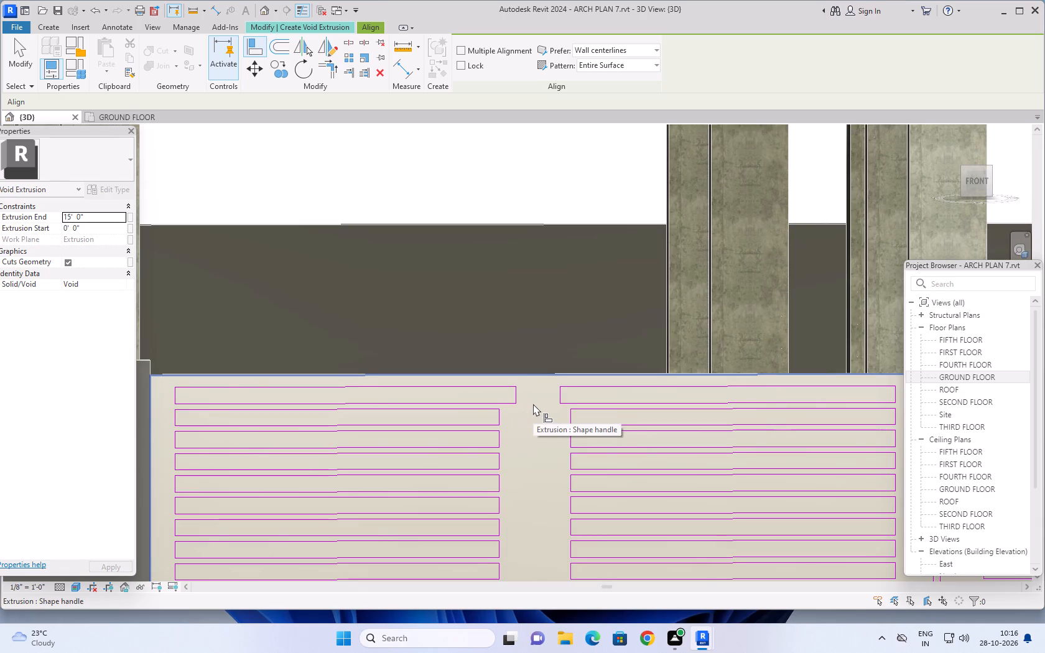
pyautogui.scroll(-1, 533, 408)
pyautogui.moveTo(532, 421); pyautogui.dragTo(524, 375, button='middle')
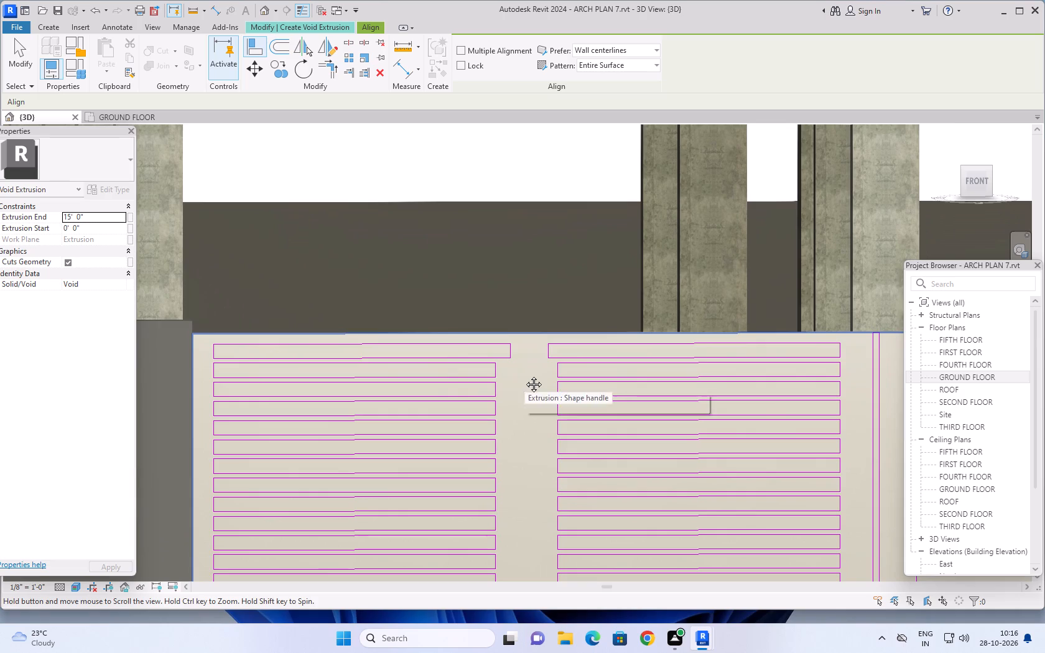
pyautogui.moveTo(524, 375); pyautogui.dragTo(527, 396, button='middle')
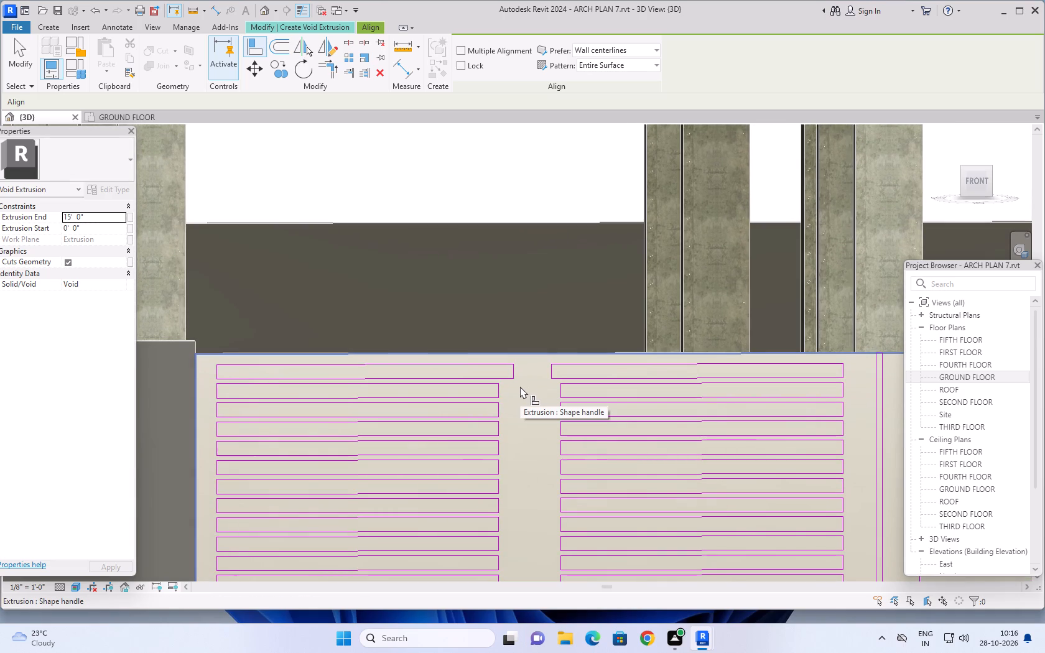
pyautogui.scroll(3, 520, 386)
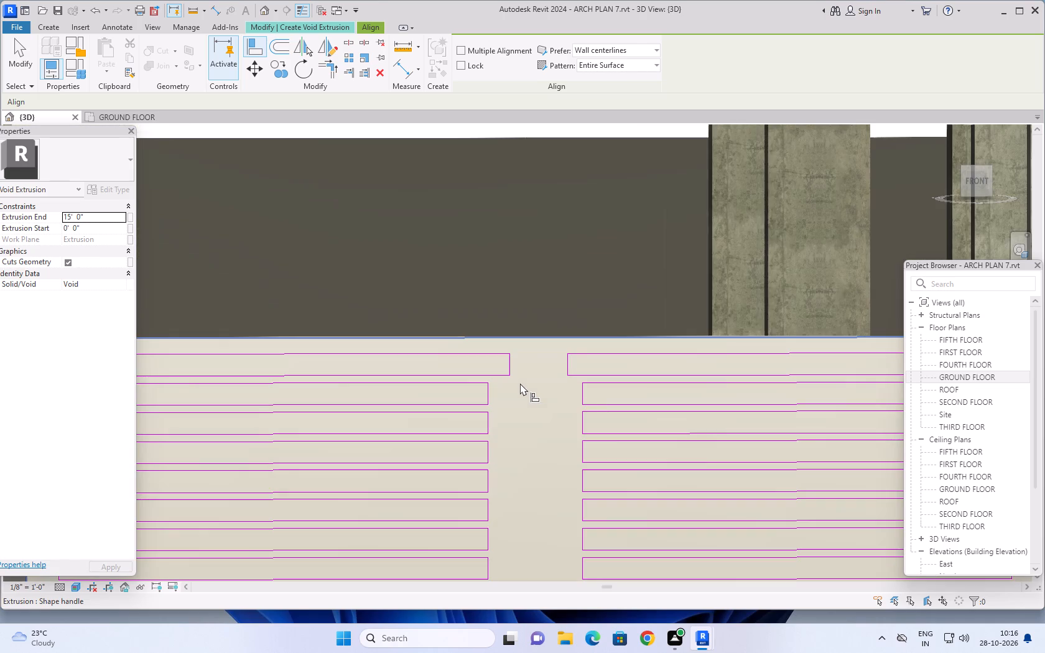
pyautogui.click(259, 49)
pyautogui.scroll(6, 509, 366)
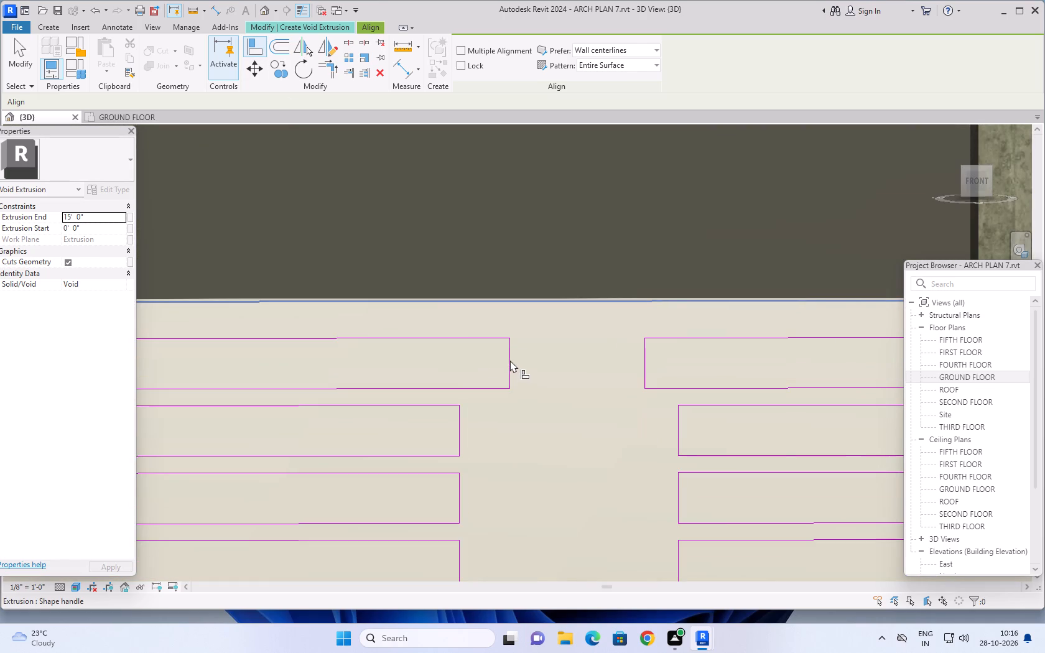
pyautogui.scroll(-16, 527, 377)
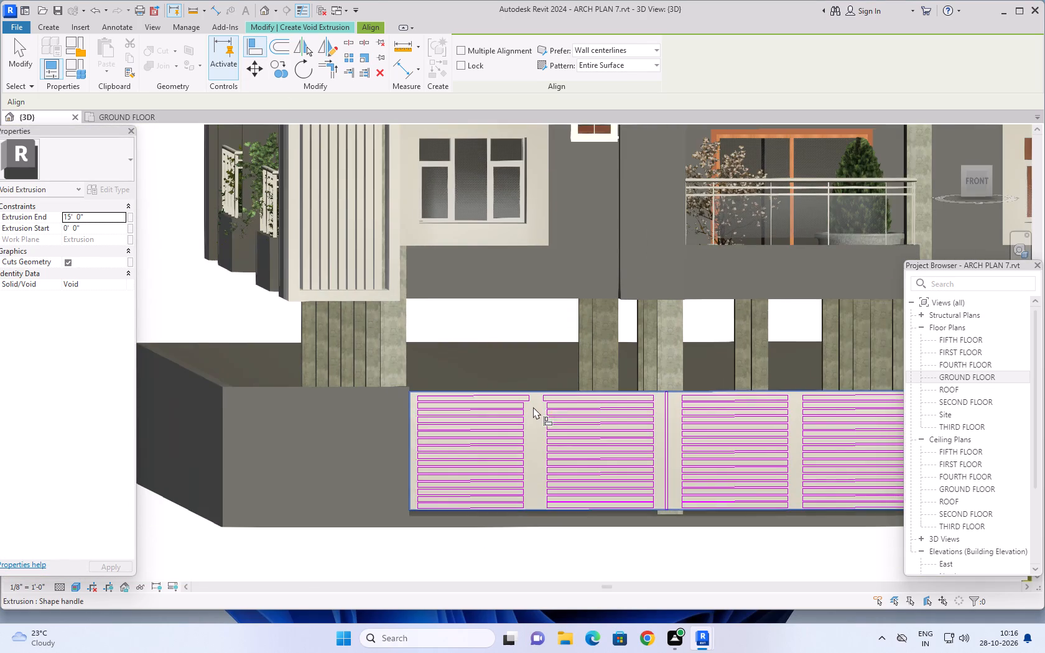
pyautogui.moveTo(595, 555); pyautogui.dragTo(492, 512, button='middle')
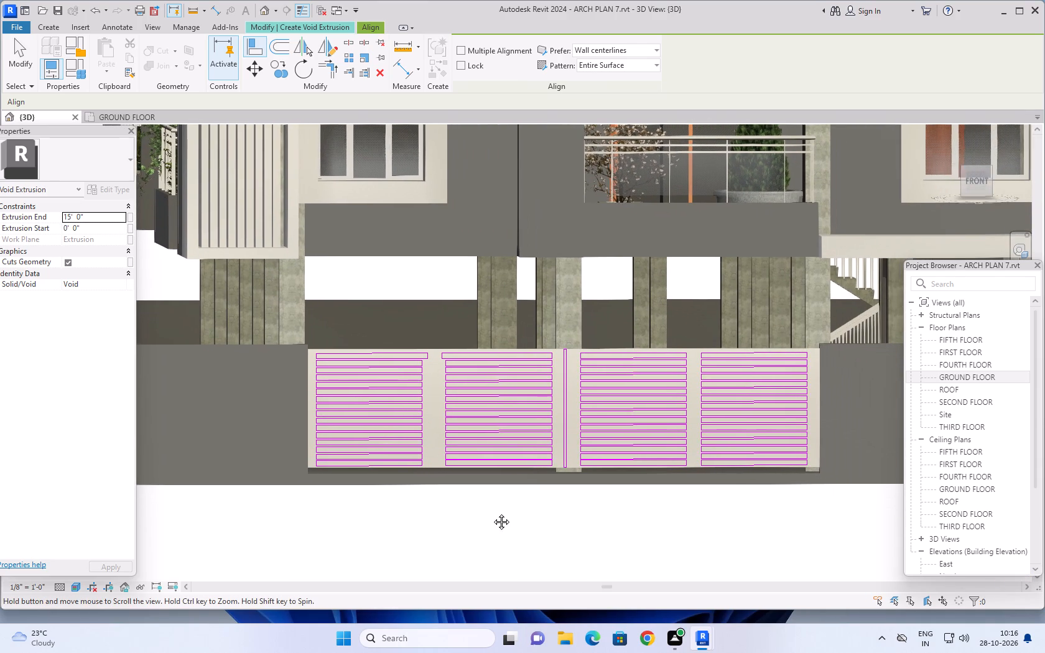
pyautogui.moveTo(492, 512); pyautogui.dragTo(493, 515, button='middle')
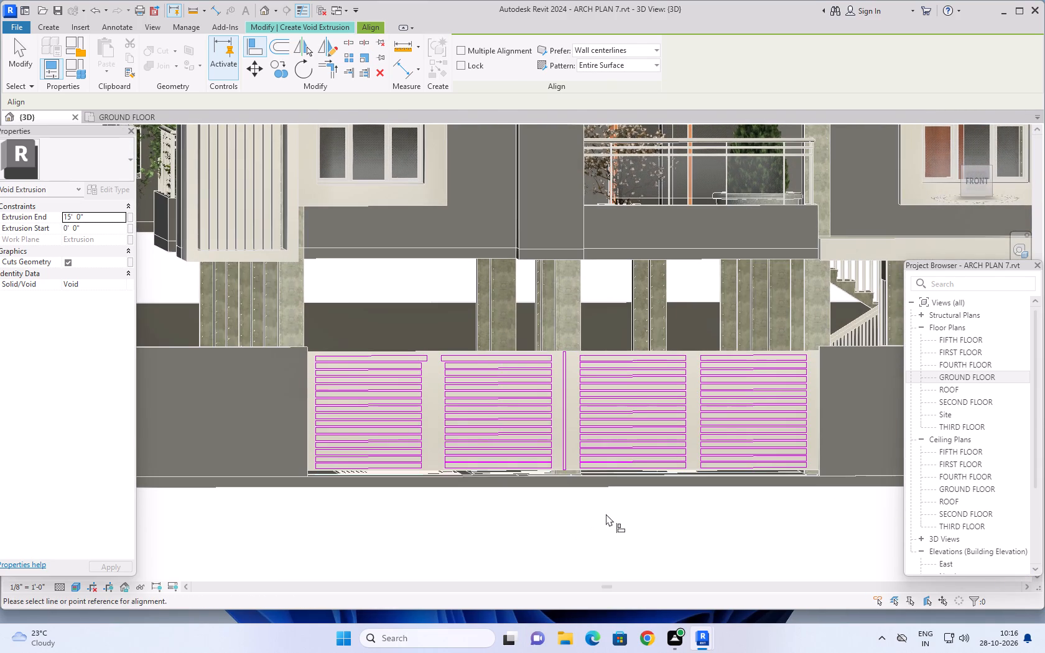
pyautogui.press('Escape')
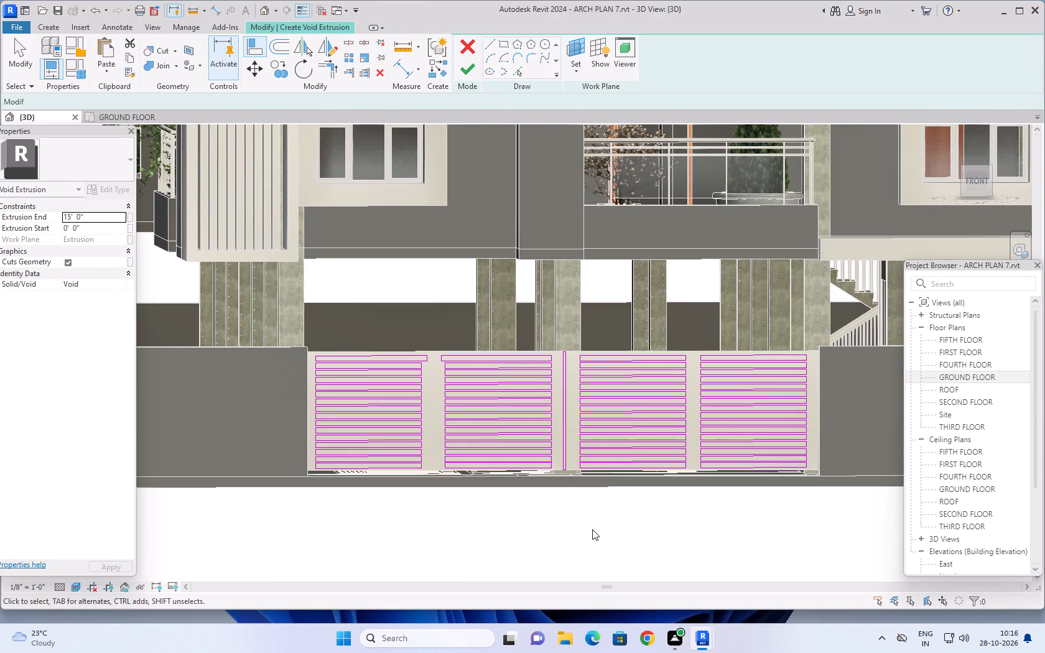
# Set the slot void's Extrusion End to 2', complete the void sketch and finish the in-place gate model.
pyautogui.click(100, 217)
pyautogui.write("2'")
pyautogui.press('Return')
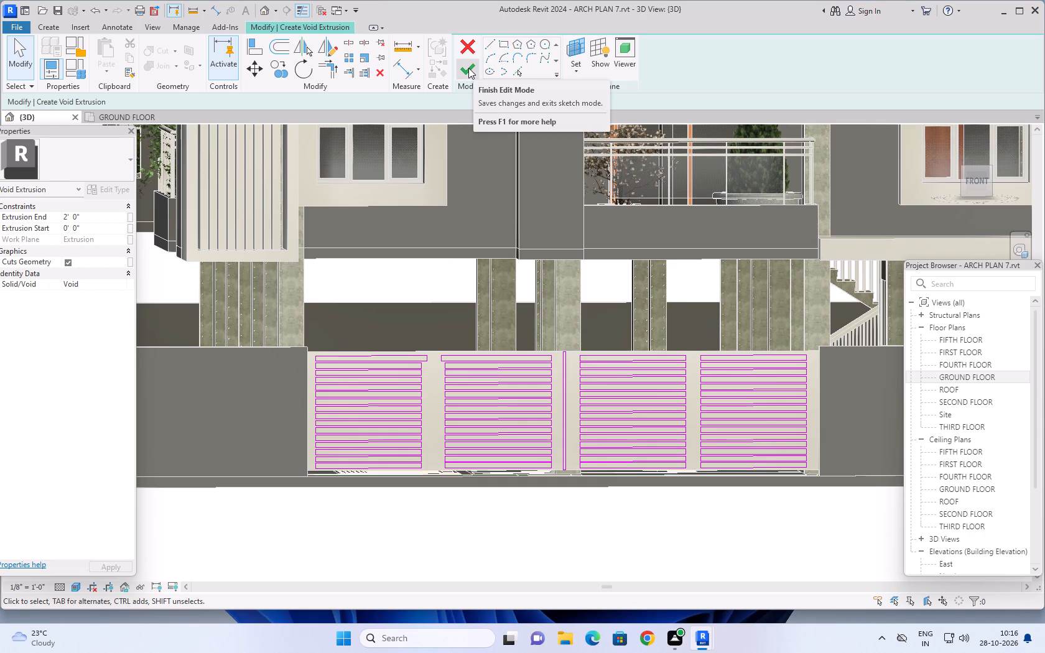
pyautogui.click(468, 68)
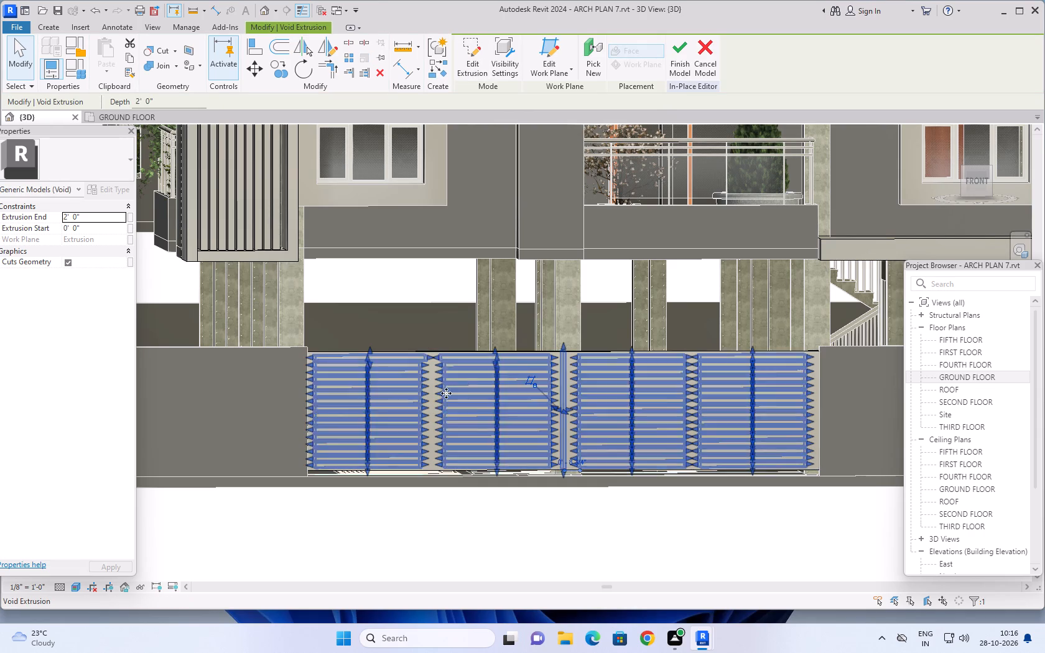
pyautogui.click(680, 54)
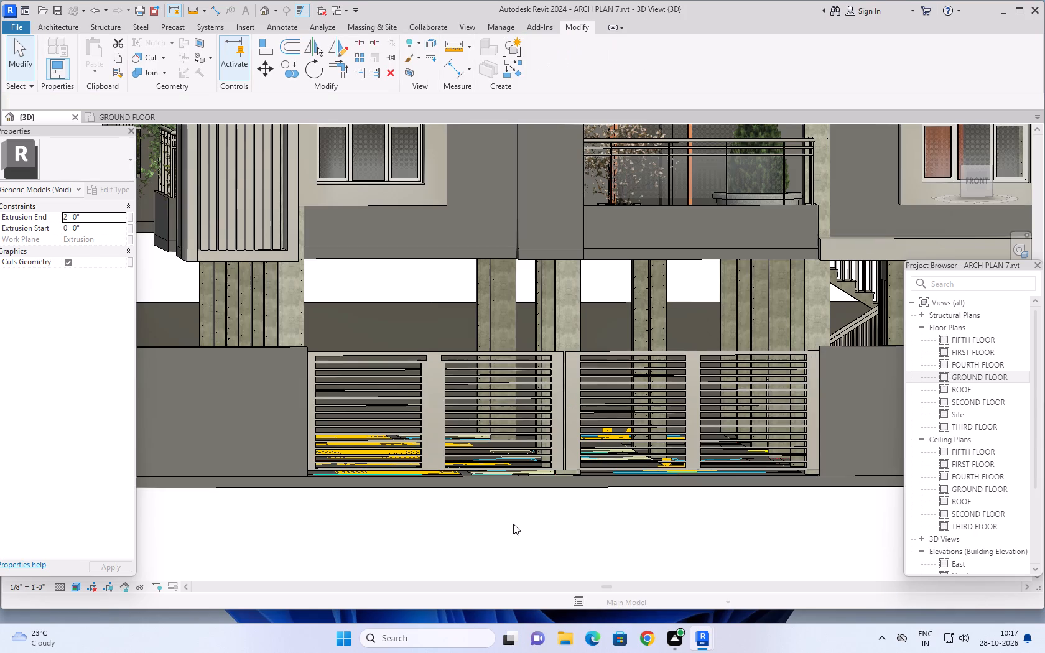
# Examine the slotted gate from the front, especially the top slots on either side of the first two columns' gap.
pyautogui.scroll(-2, 536, 510)
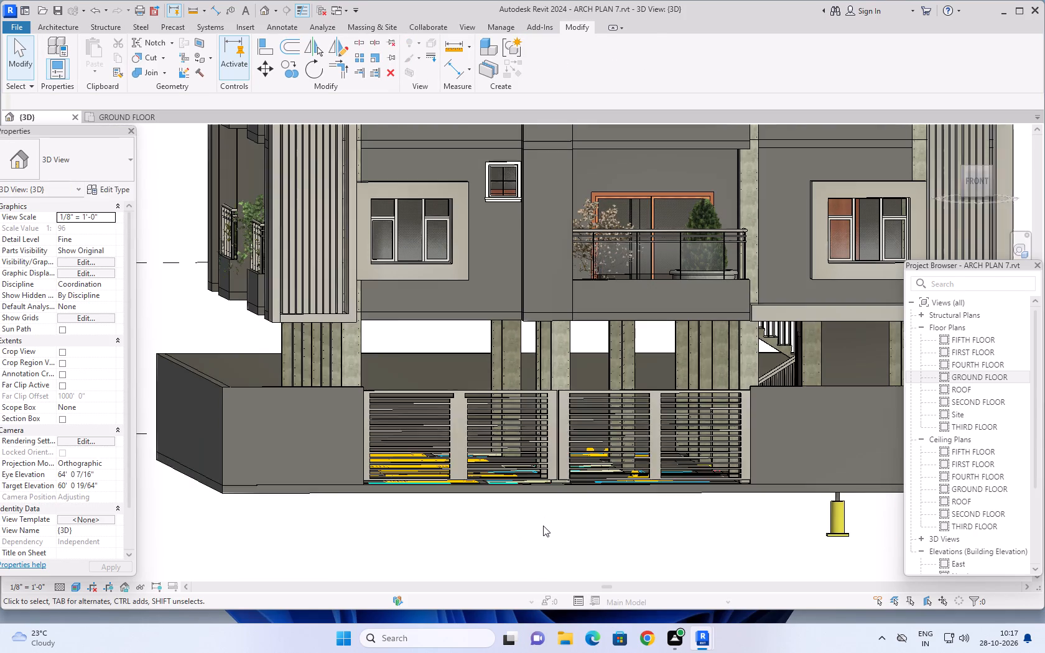
pyautogui.scroll(8, 467, 425)
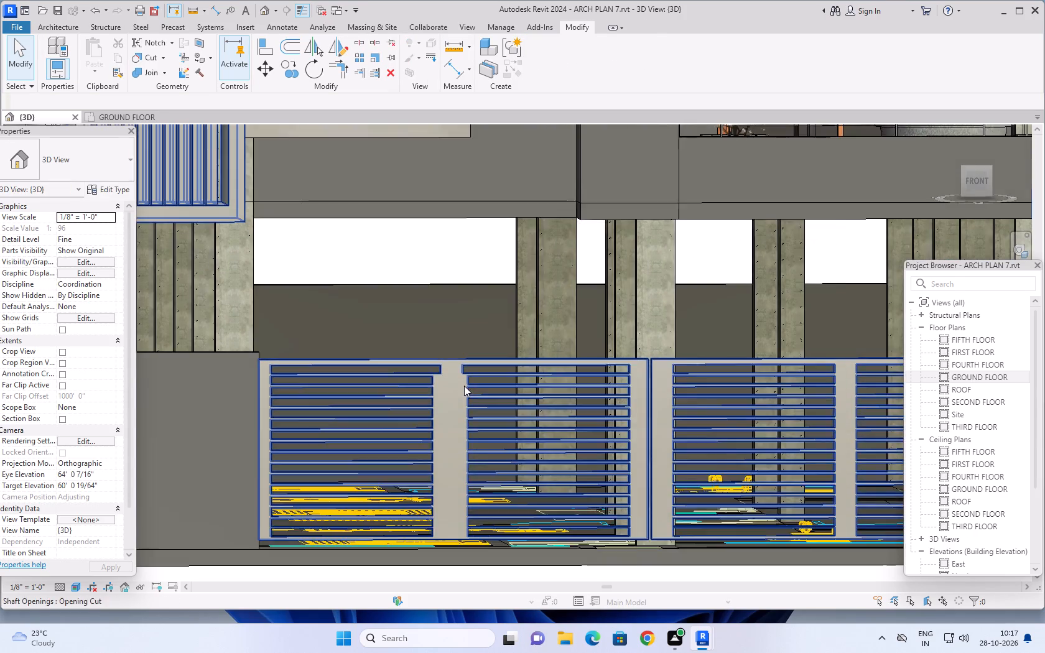
pyautogui.scroll(2, 464, 386)
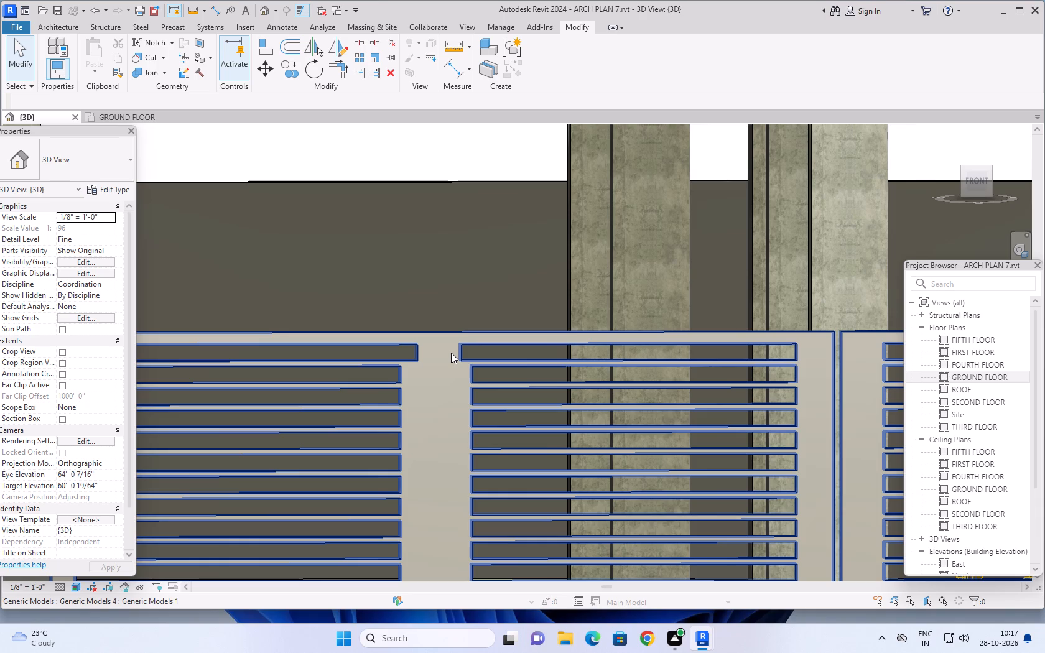
pyautogui.scroll(-2, 458, 336)
pyautogui.scroll(-4, 528, 365)
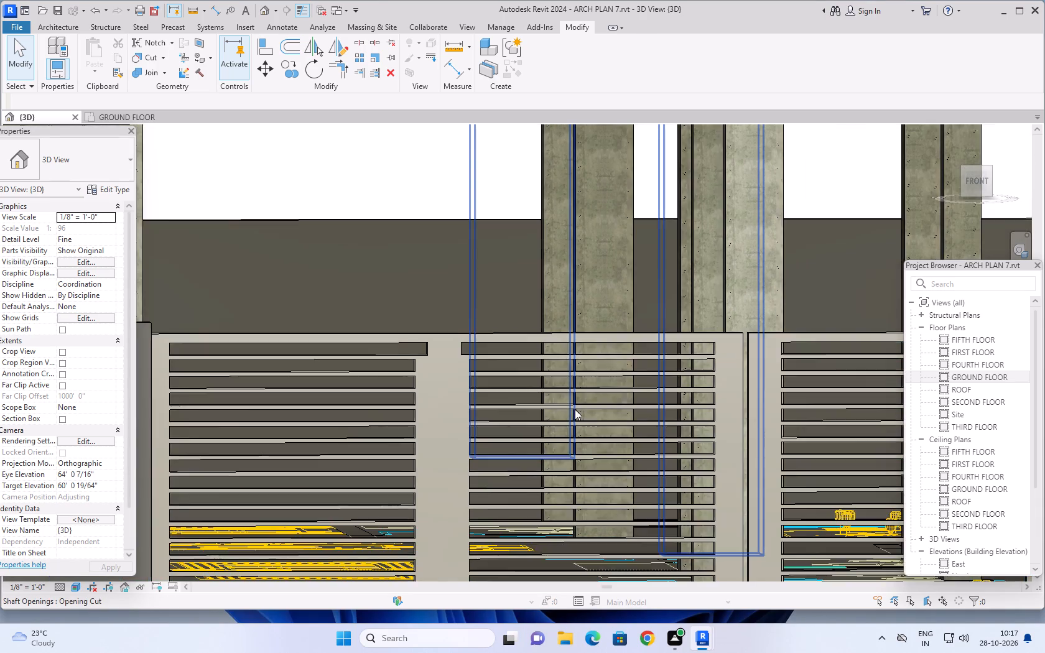
pyautogui.scroll(-4, 581, 412)
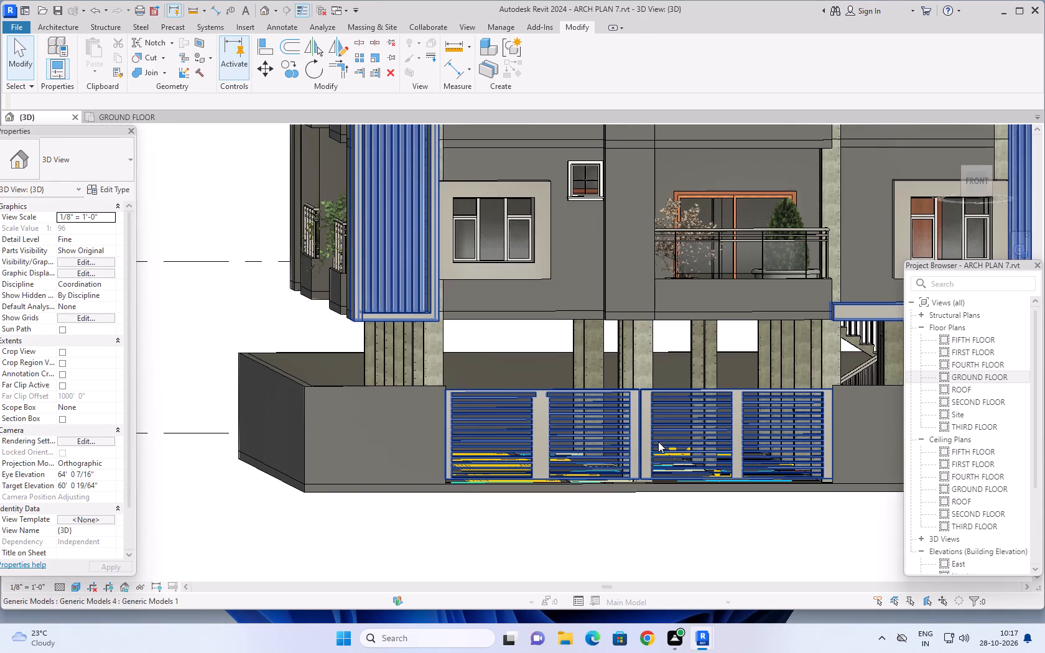
pyautogui.moveTo(661, 433); pyautogui.dragTo(638, 433, button='middle')
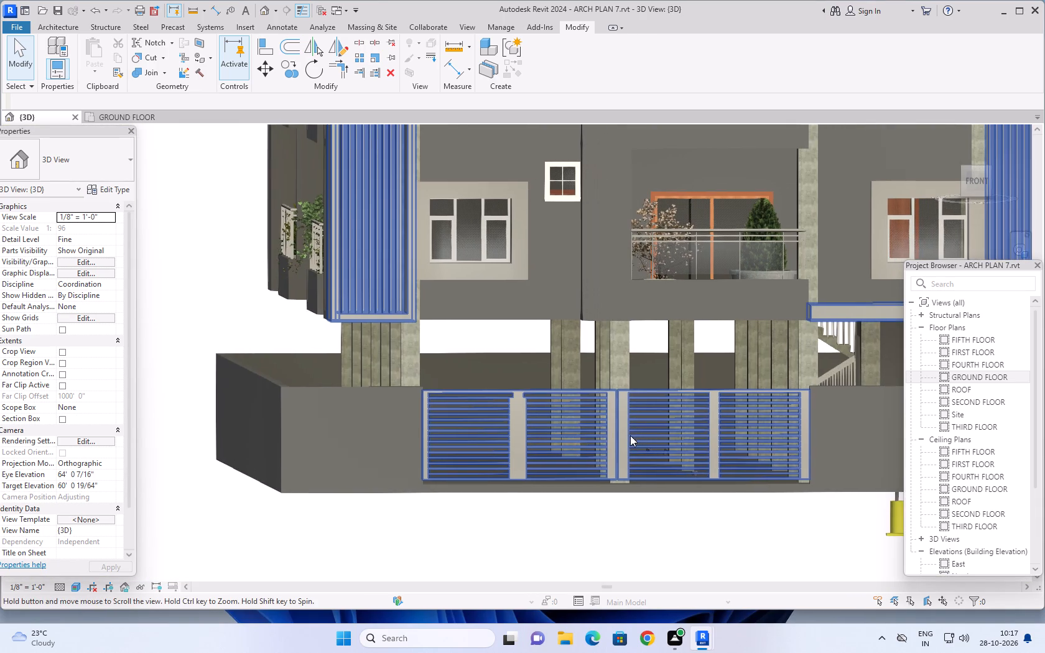
pyautogui.scroll(3, 598, 430)
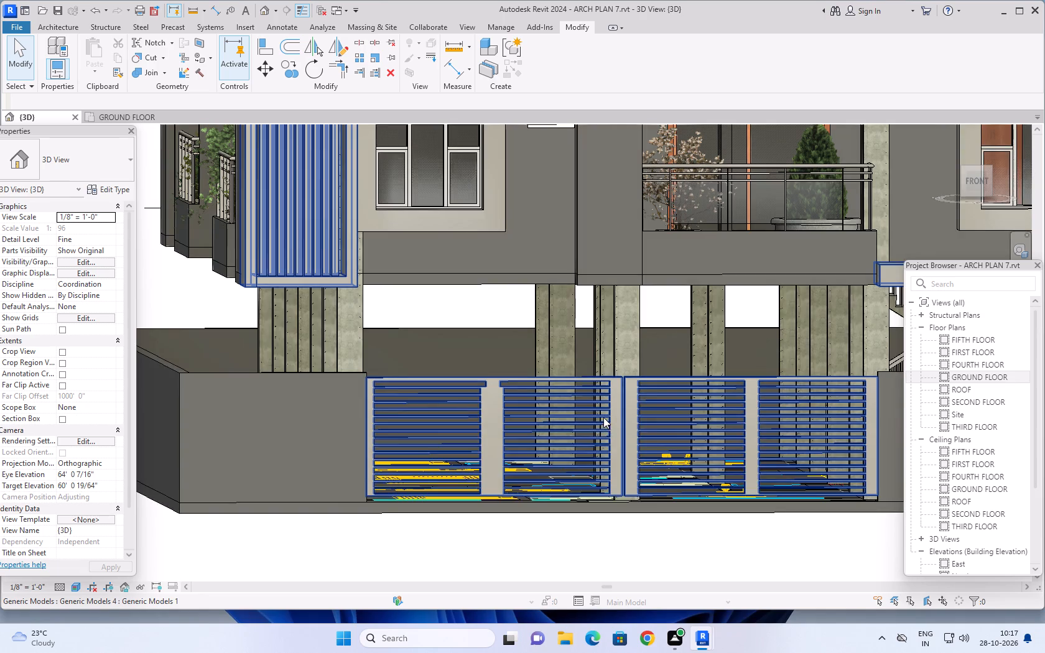
pyautogui.scroll(2, 603, 417)
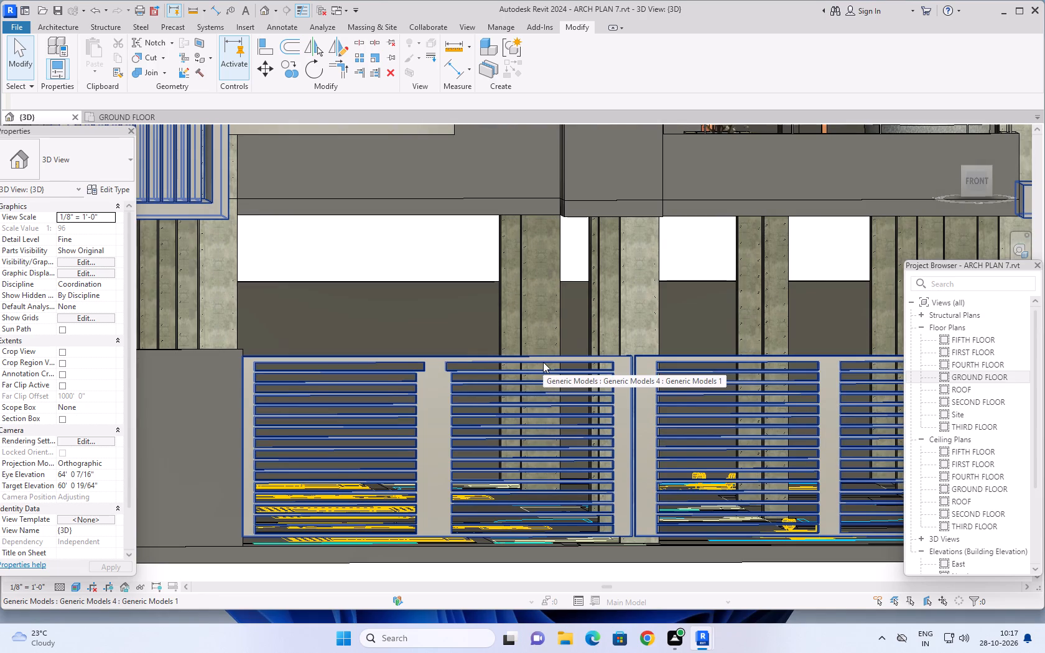
# Open the slotted gate model for in-place editing and edit the sketch of its solid panel extrusion.
pyautogui.click(543, 362)
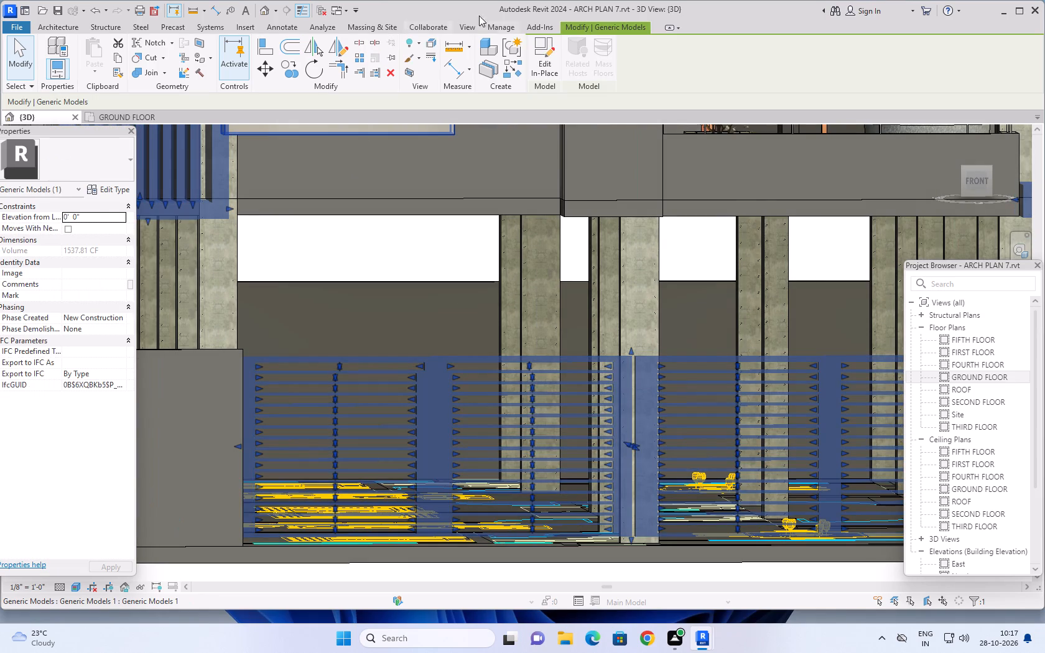
pyautogui.click(534, 50)
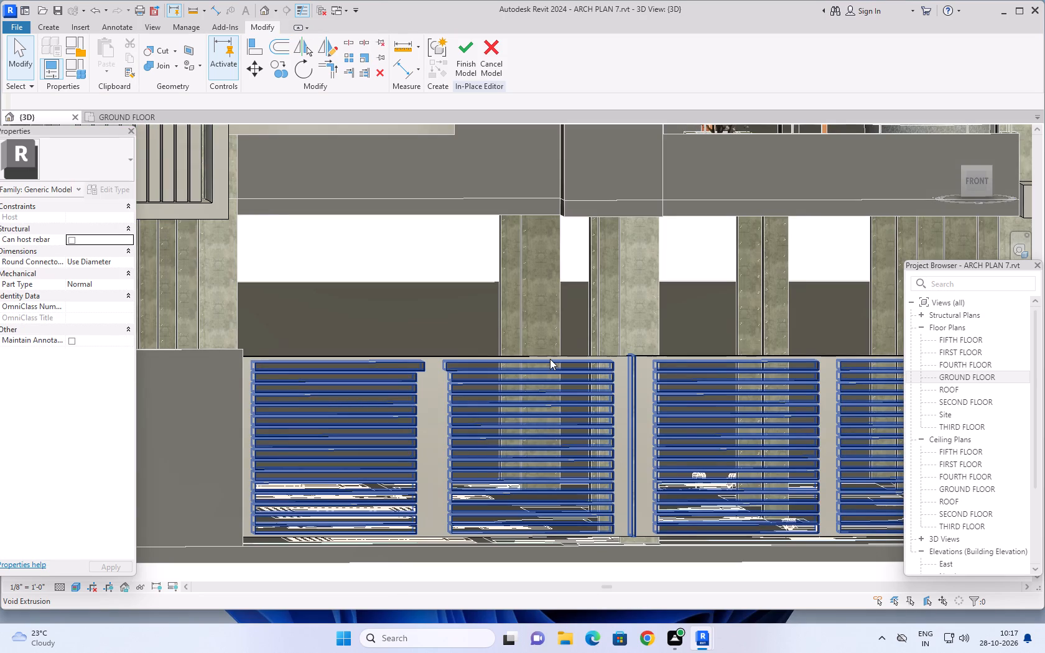
pyautogui.click(435, 359)
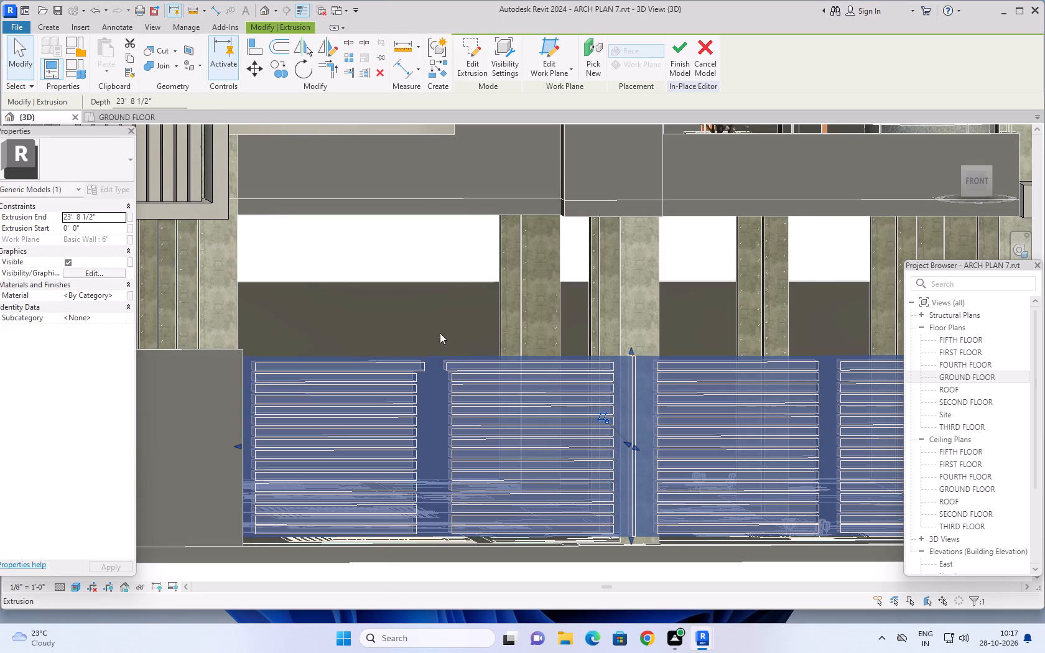
pyautogui.click(478, 47)
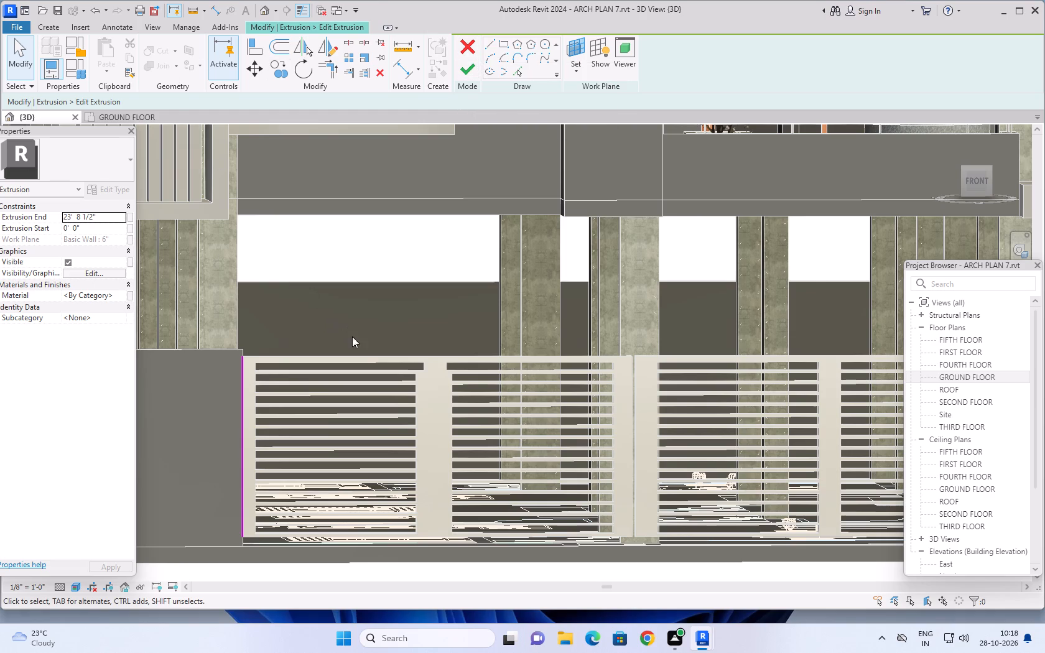
# Examine the gate from the front and at an angle, comparing the first two columns' top slots with the slots below.
pyautogui.scroll(2, 432, 384)
pyautogui.scroll(-2, 432, 382)
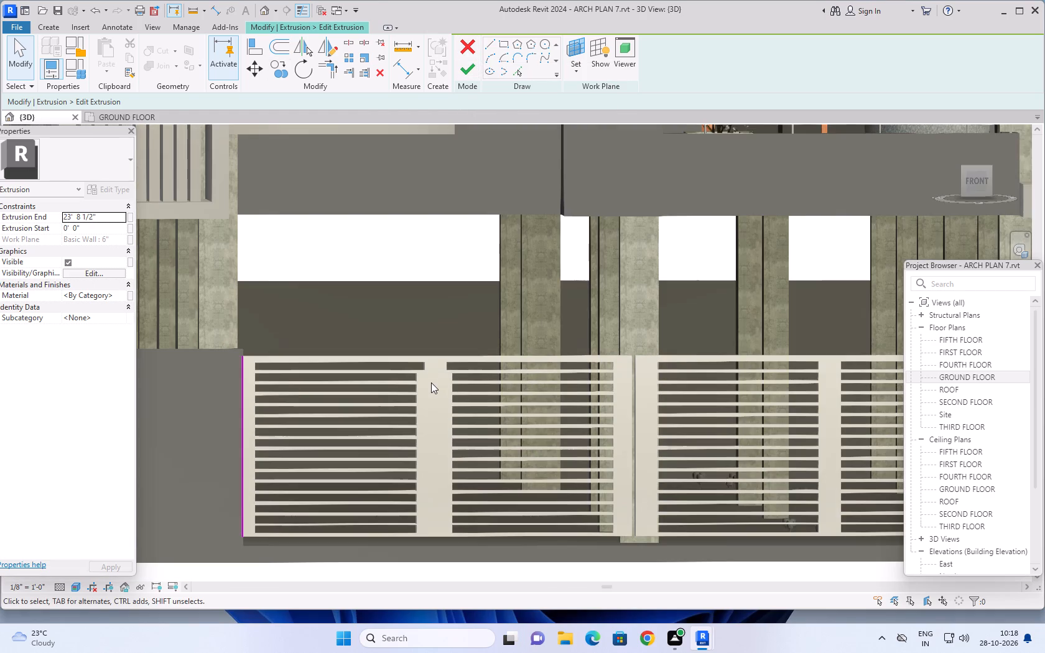
pyautogui.moveTo(431, 382); pyautogui.dragTo(423, 362, button='middle')
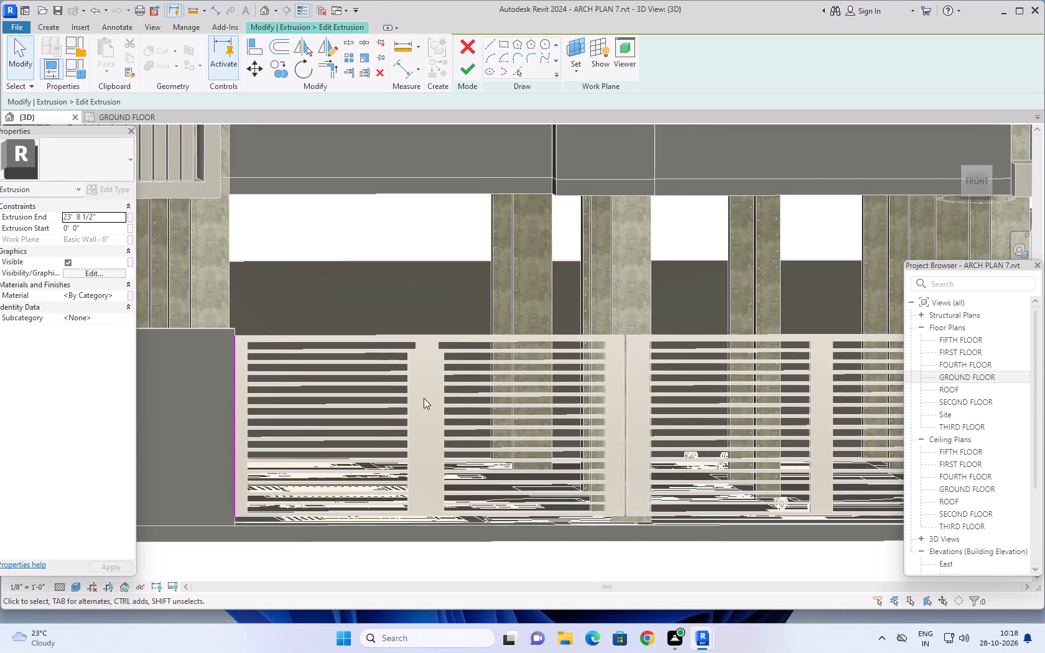
pyautogui.click(256, 47)
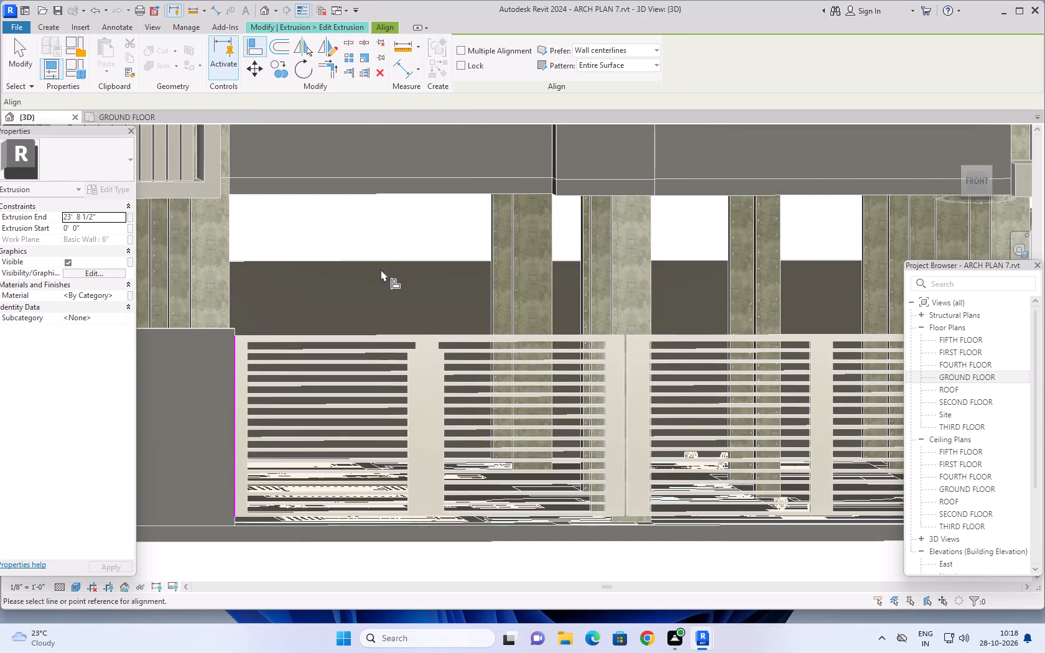
pyautogui.press('Escape')
pyautogui.press('Escape')
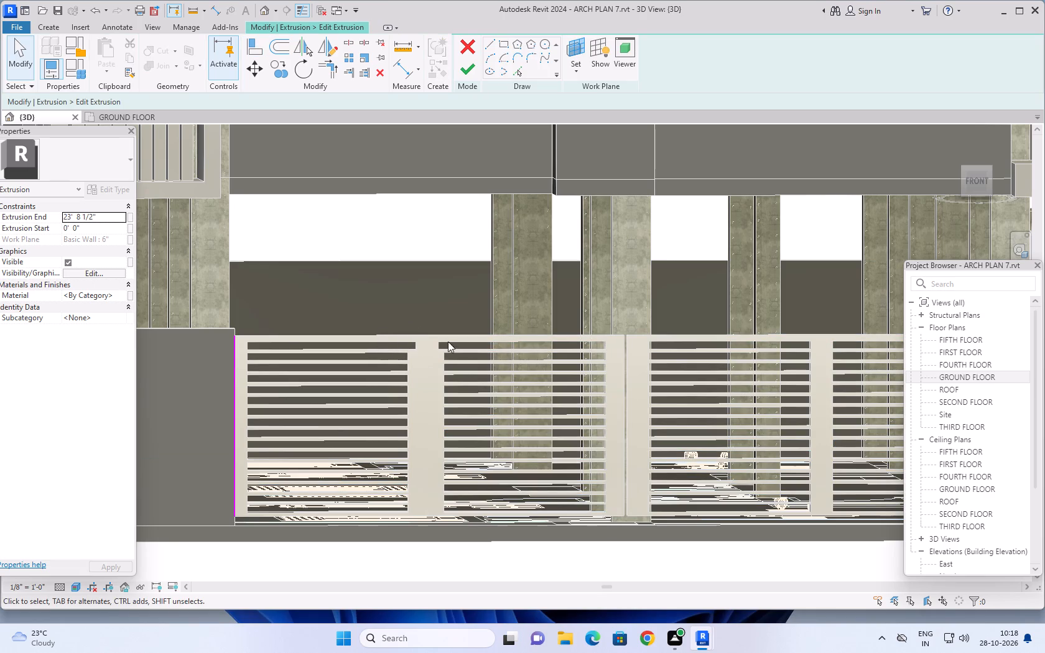
pyautogui.keyDown('shift'); pyautogui.moveTo(522, 390); pyautogui.dragTo(489, 414, button='middle'); pyautogui.keyUp('shift')
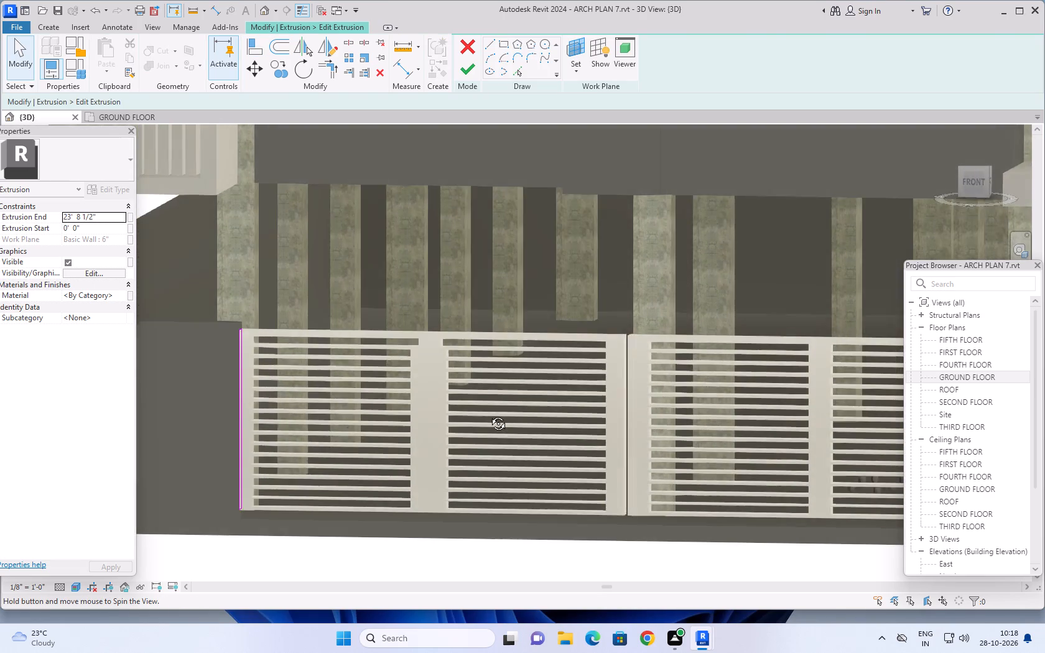
pyautogui.keyDown('shift'); pyautogui.moveTo(489, 414); pyautogui.dragTo(401, 435, button='middle'); pyautogui.keyUp('shift')
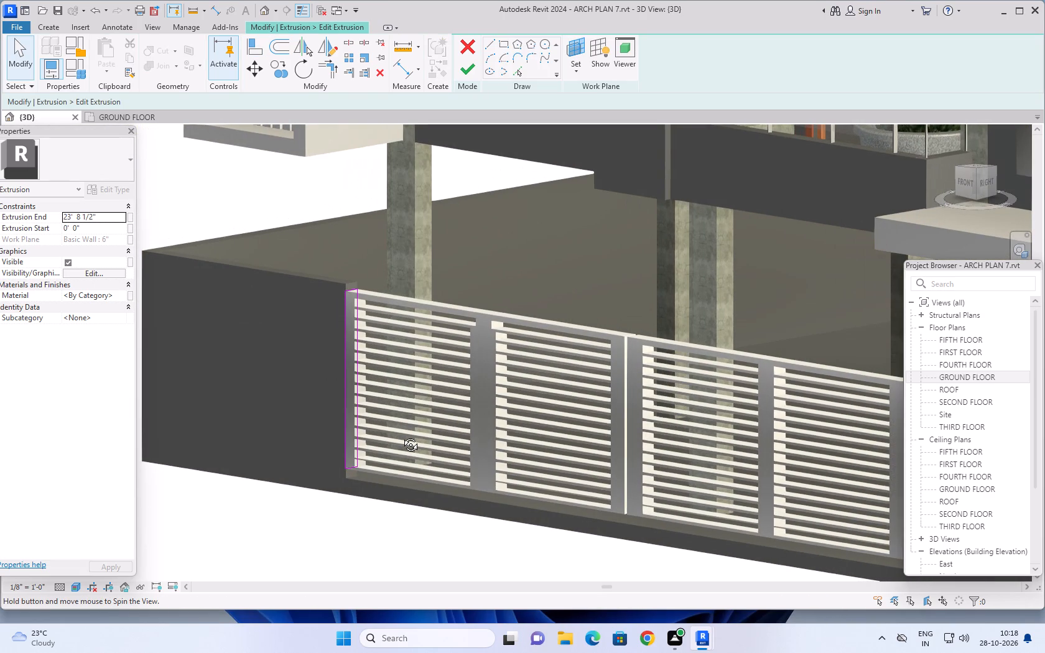
pyautogui.keyDown('shift'); pyautogui.moveTo(401, 435); pyautogui.dragTo(521, 379, button='middle'); pyautogui.keyUp('shift')
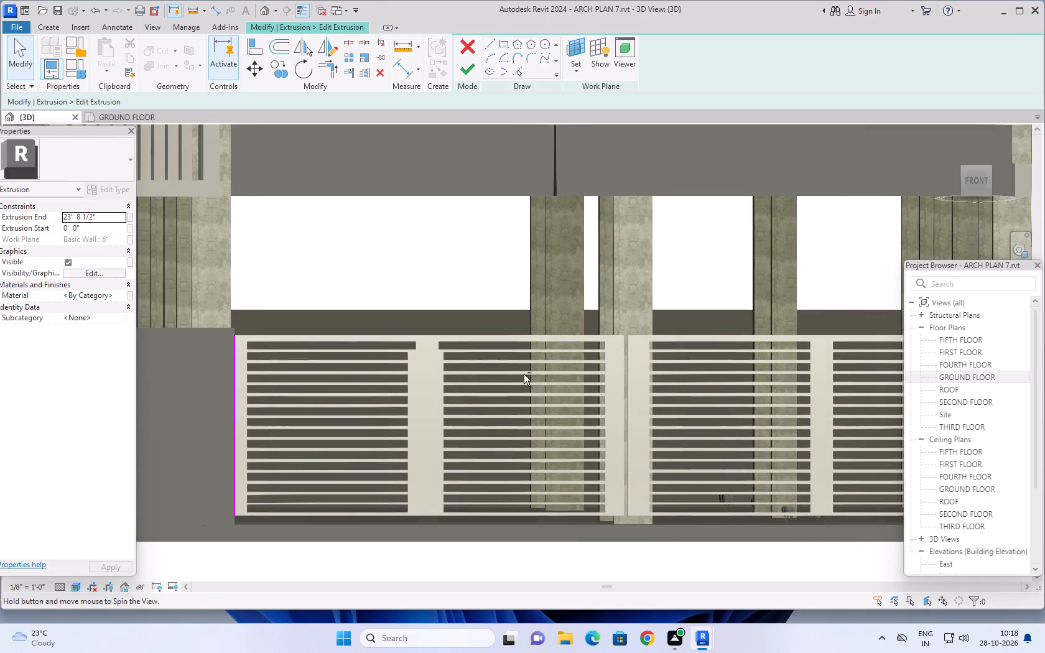
pyautogui.press('Escape')
pyautogui.press('Escape')
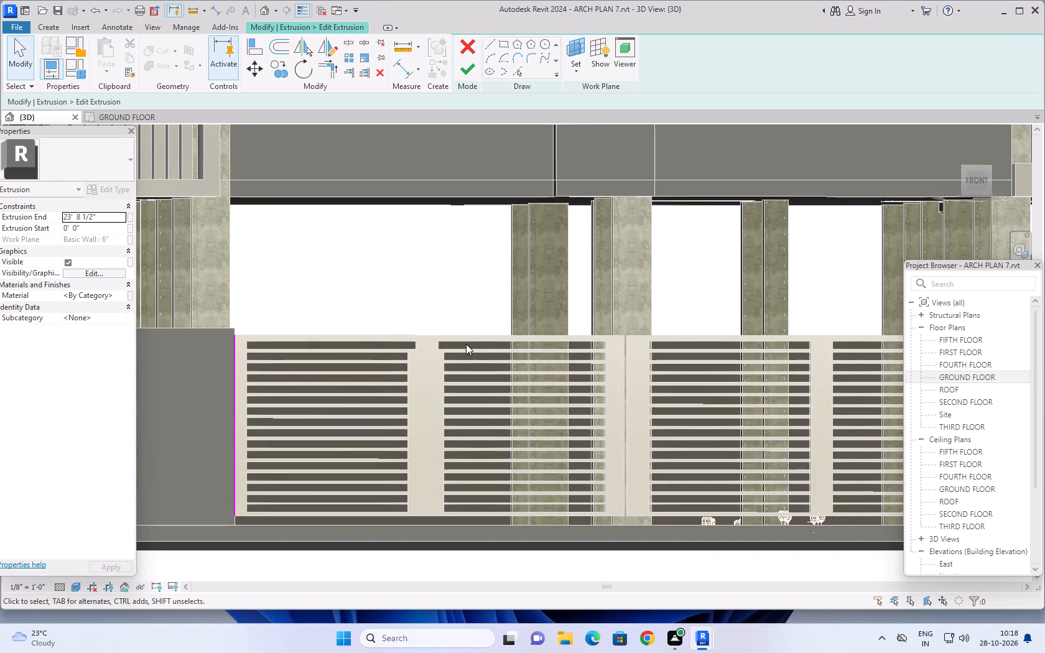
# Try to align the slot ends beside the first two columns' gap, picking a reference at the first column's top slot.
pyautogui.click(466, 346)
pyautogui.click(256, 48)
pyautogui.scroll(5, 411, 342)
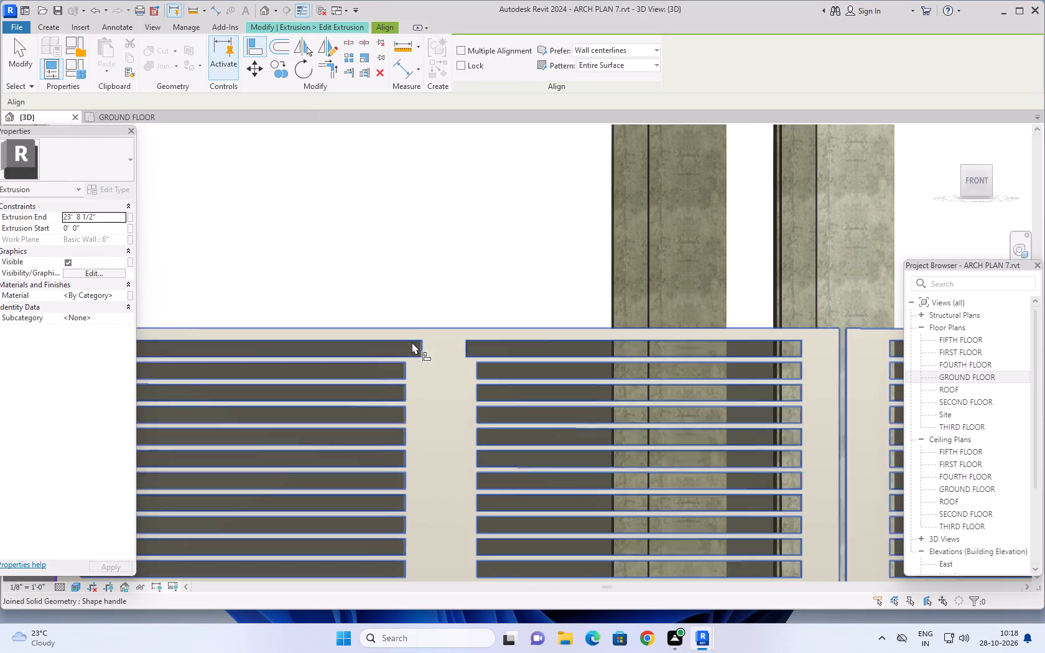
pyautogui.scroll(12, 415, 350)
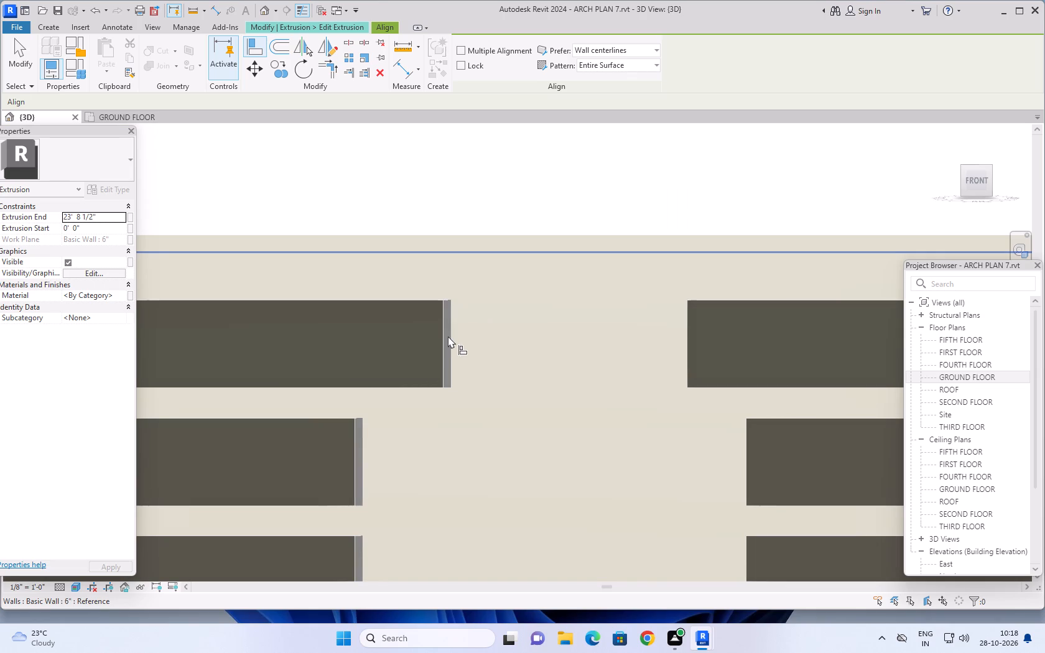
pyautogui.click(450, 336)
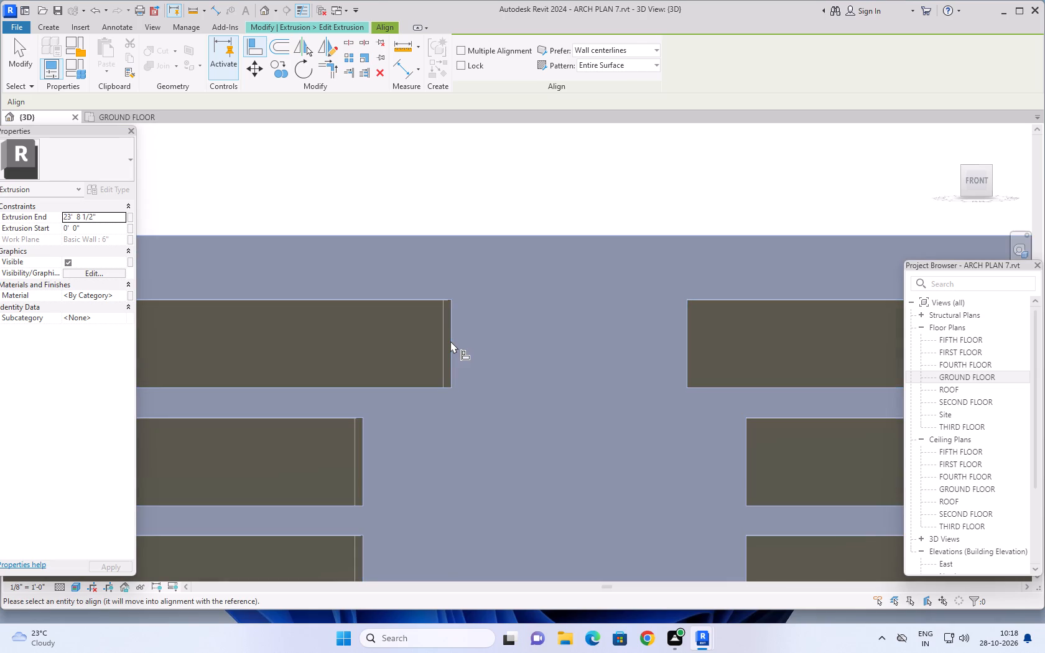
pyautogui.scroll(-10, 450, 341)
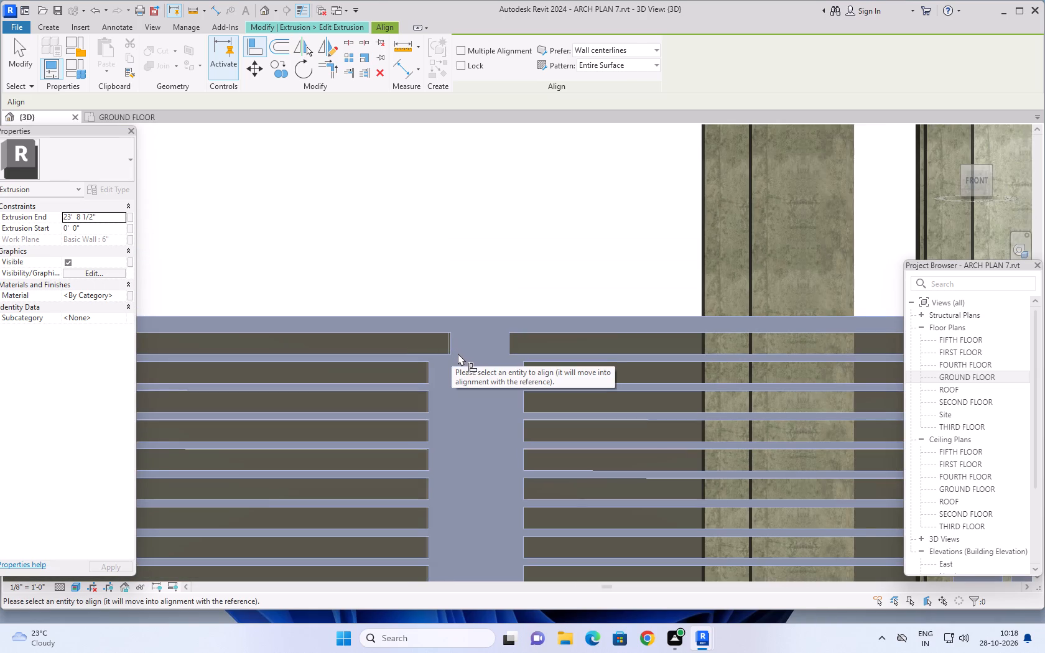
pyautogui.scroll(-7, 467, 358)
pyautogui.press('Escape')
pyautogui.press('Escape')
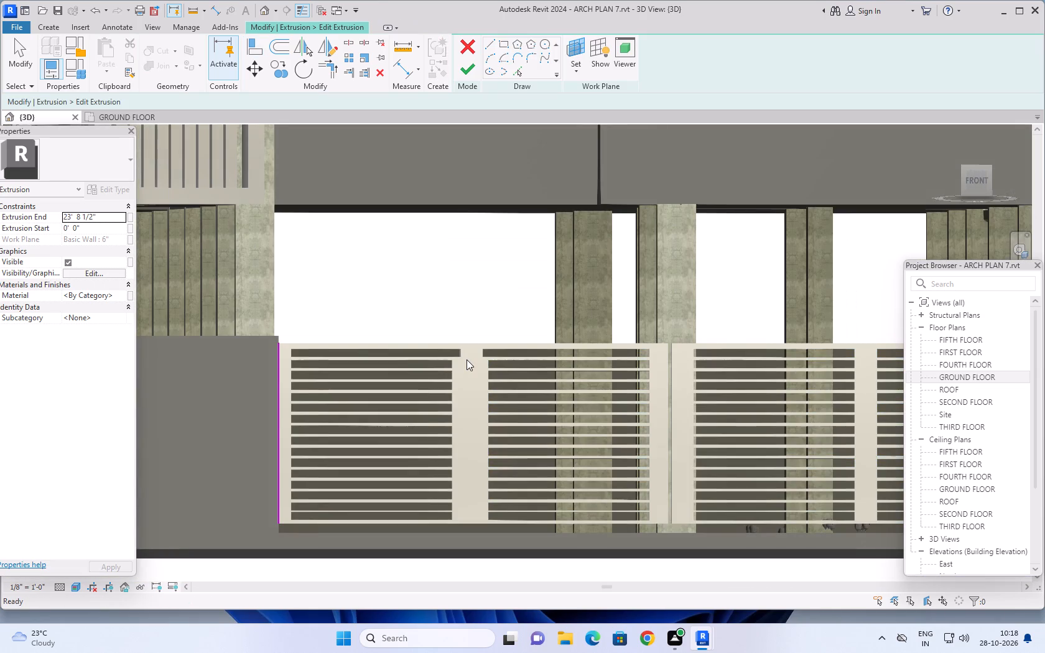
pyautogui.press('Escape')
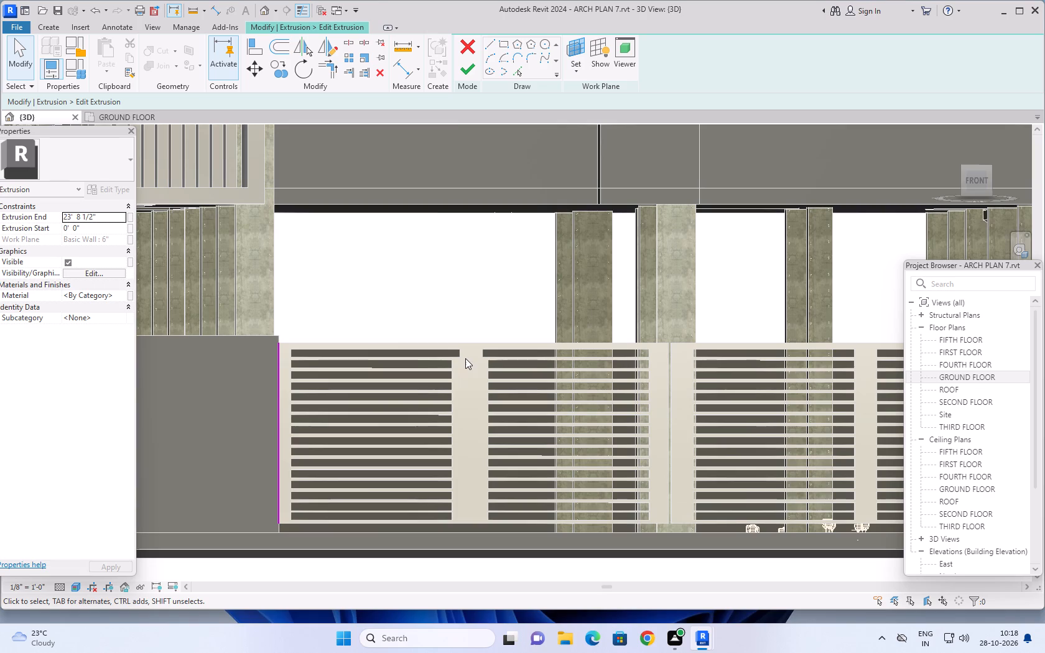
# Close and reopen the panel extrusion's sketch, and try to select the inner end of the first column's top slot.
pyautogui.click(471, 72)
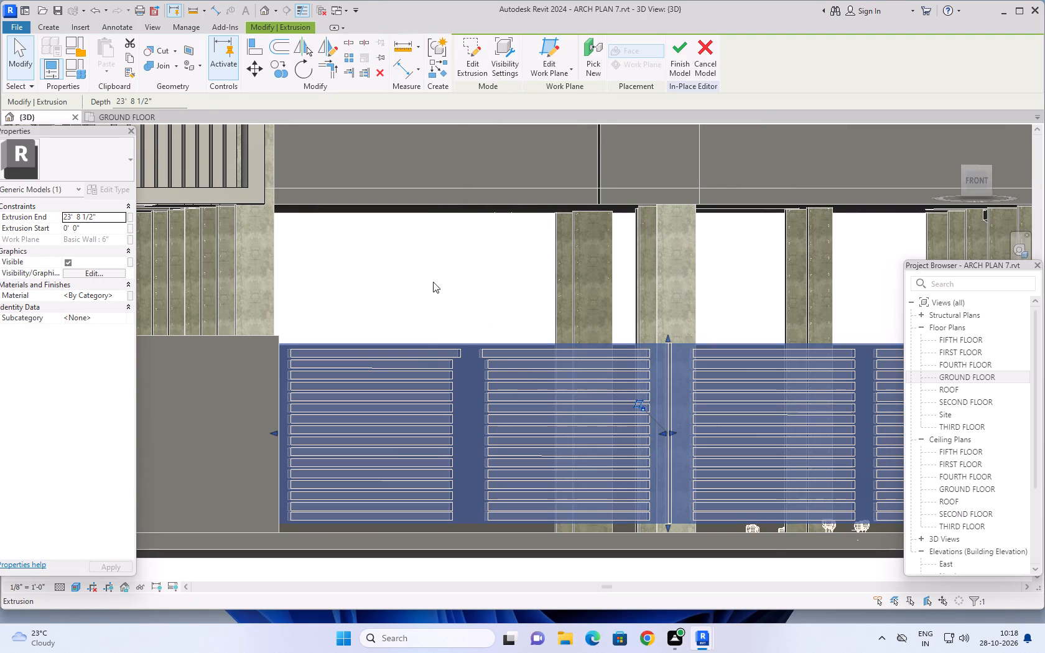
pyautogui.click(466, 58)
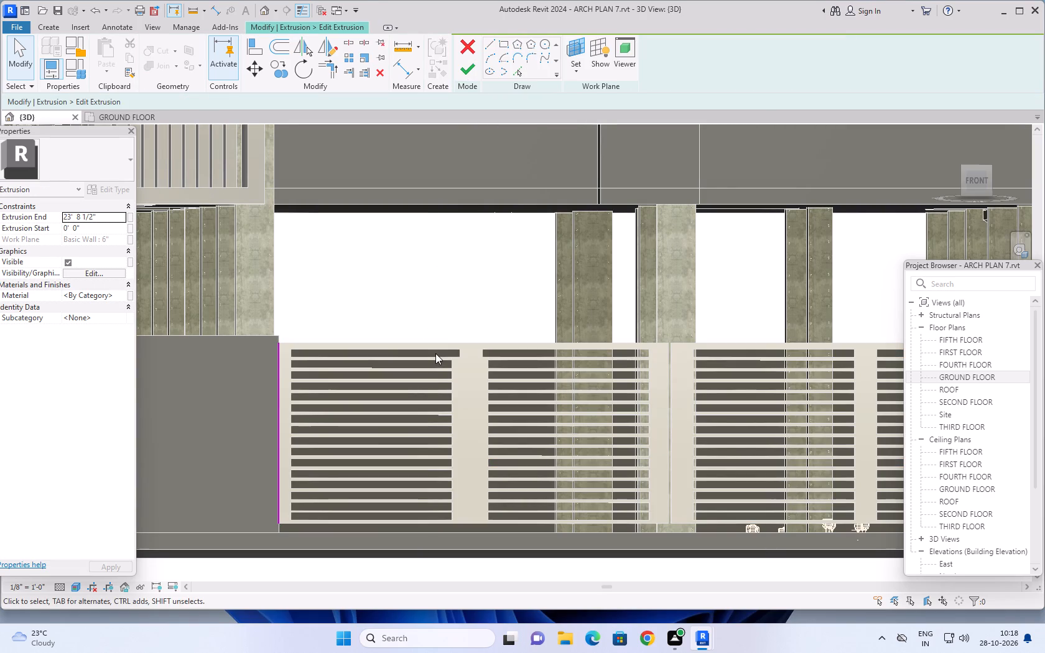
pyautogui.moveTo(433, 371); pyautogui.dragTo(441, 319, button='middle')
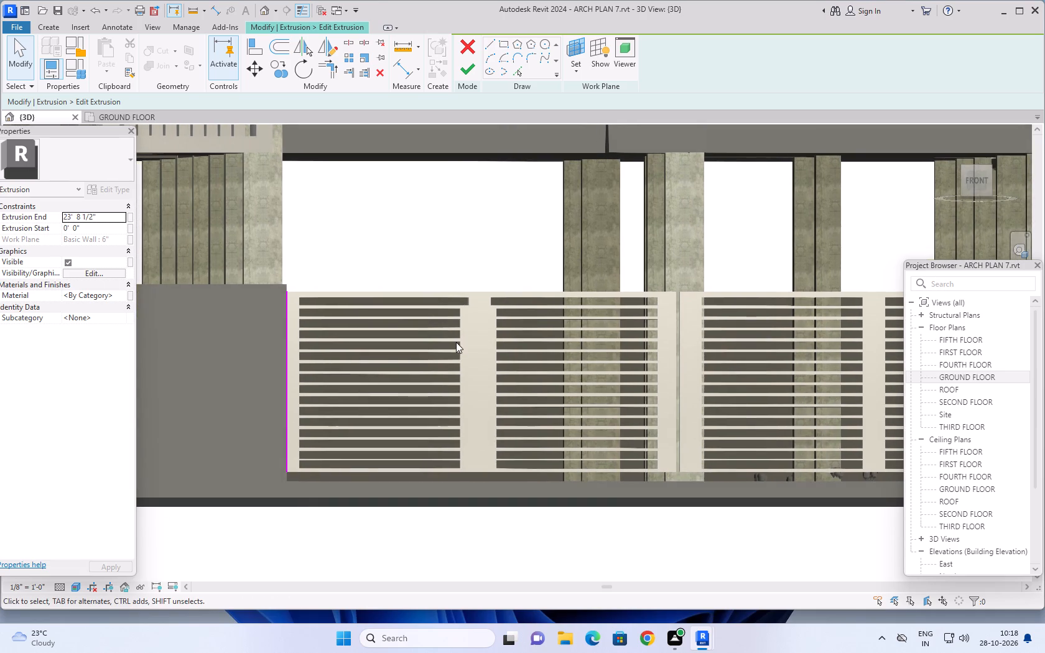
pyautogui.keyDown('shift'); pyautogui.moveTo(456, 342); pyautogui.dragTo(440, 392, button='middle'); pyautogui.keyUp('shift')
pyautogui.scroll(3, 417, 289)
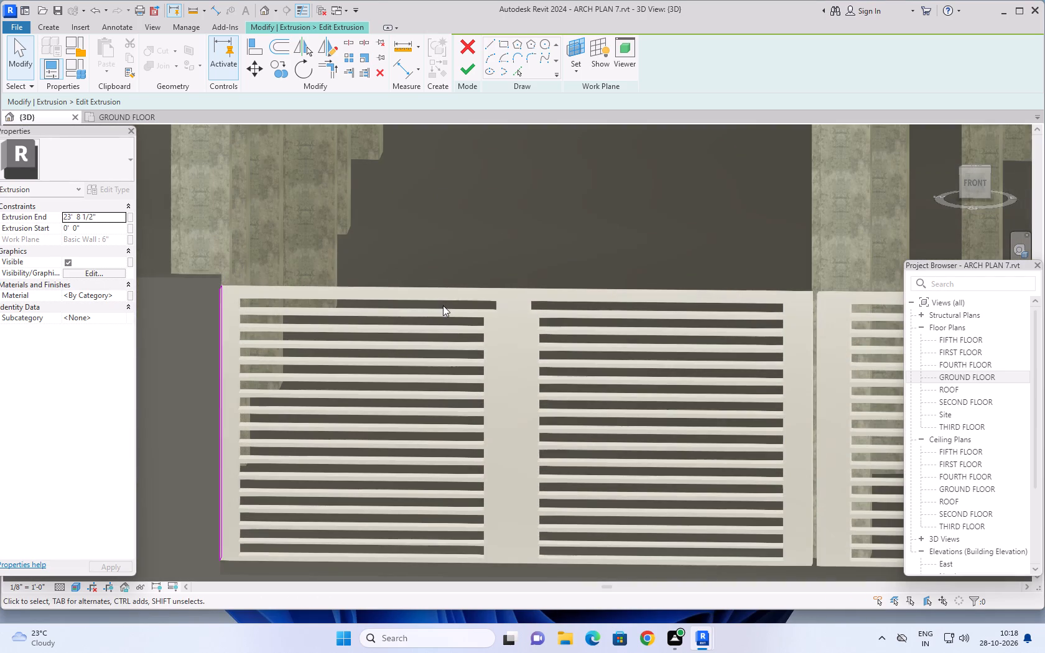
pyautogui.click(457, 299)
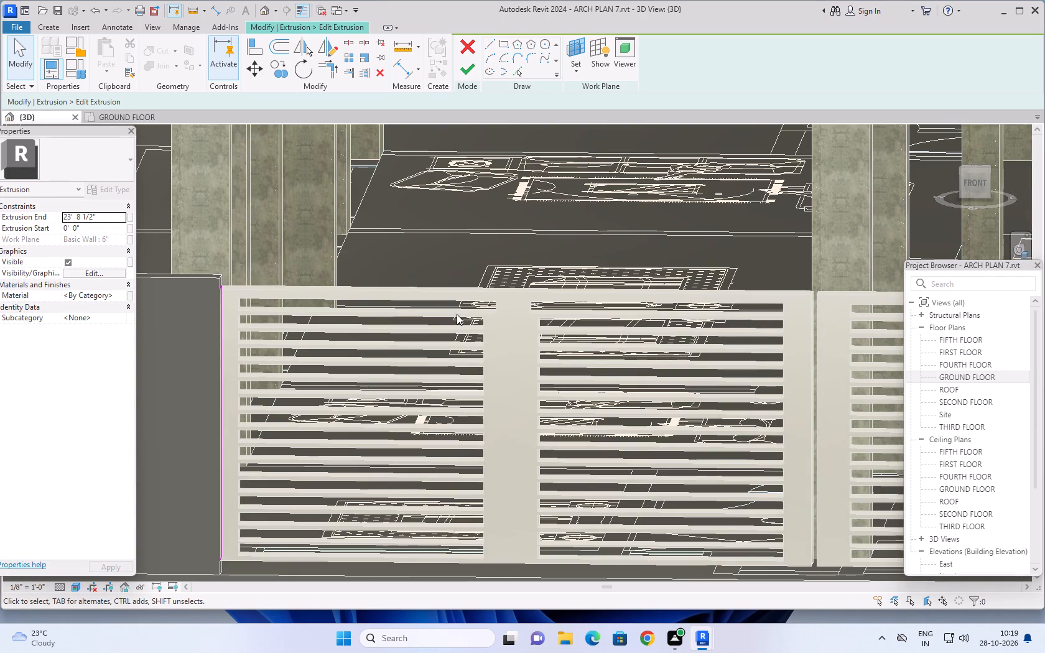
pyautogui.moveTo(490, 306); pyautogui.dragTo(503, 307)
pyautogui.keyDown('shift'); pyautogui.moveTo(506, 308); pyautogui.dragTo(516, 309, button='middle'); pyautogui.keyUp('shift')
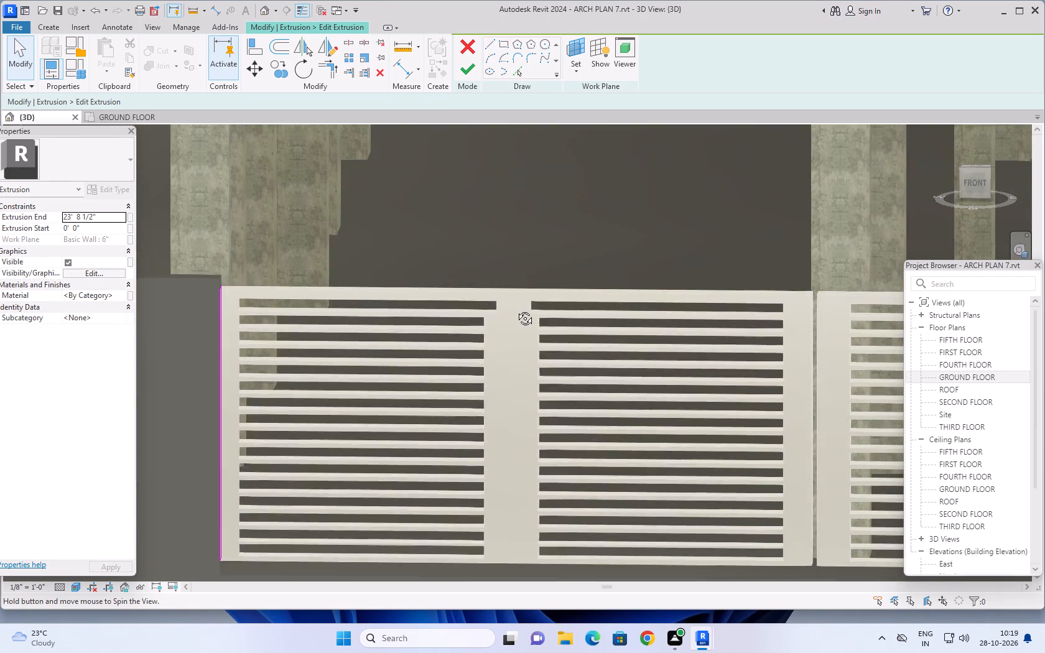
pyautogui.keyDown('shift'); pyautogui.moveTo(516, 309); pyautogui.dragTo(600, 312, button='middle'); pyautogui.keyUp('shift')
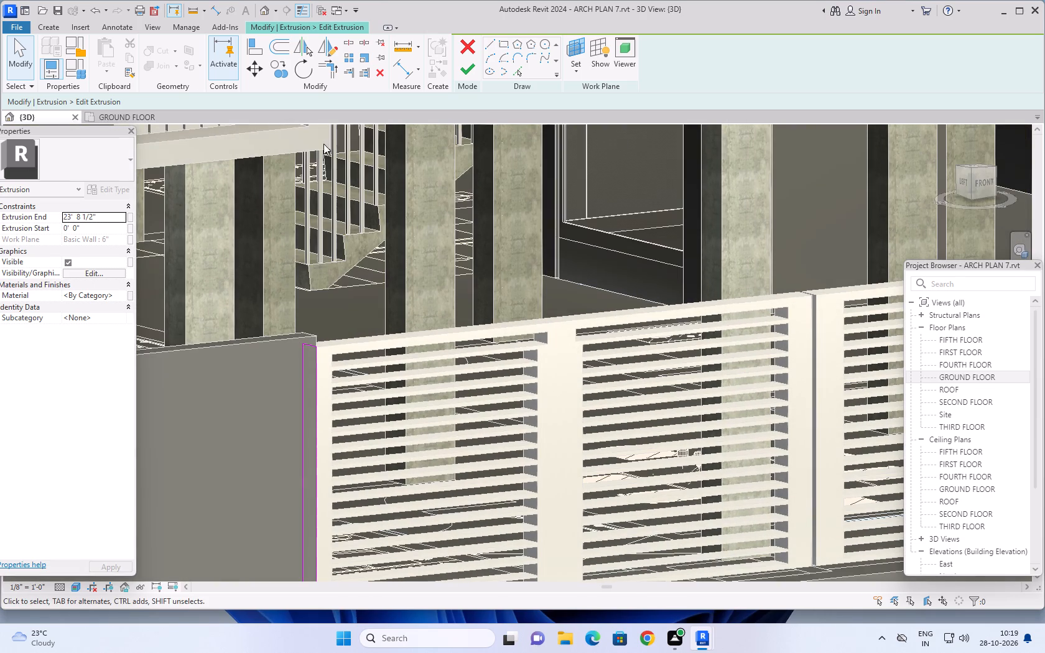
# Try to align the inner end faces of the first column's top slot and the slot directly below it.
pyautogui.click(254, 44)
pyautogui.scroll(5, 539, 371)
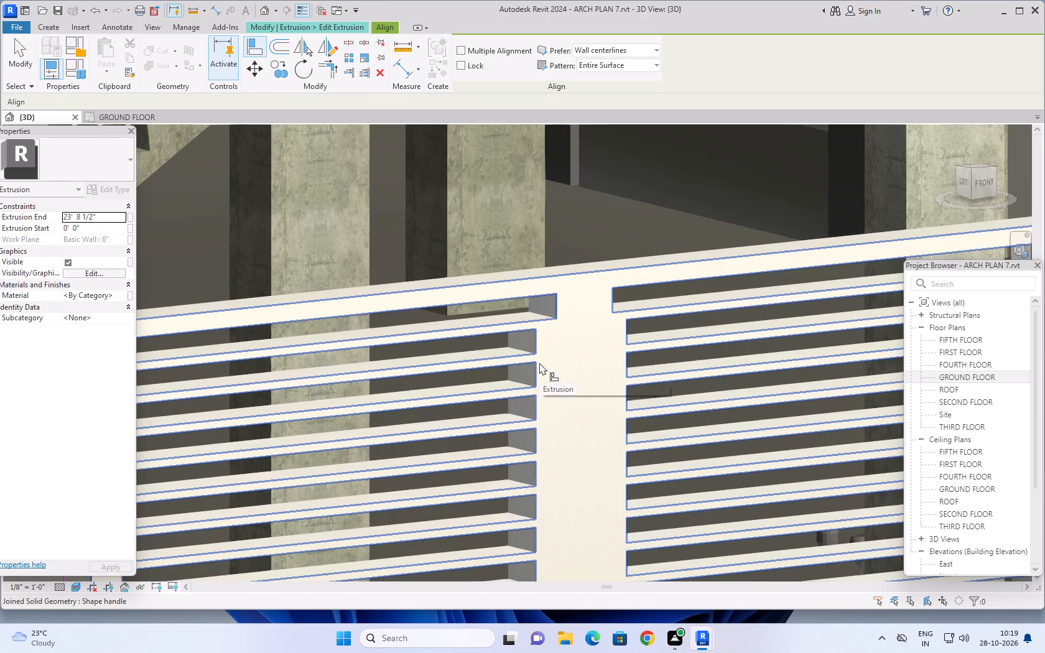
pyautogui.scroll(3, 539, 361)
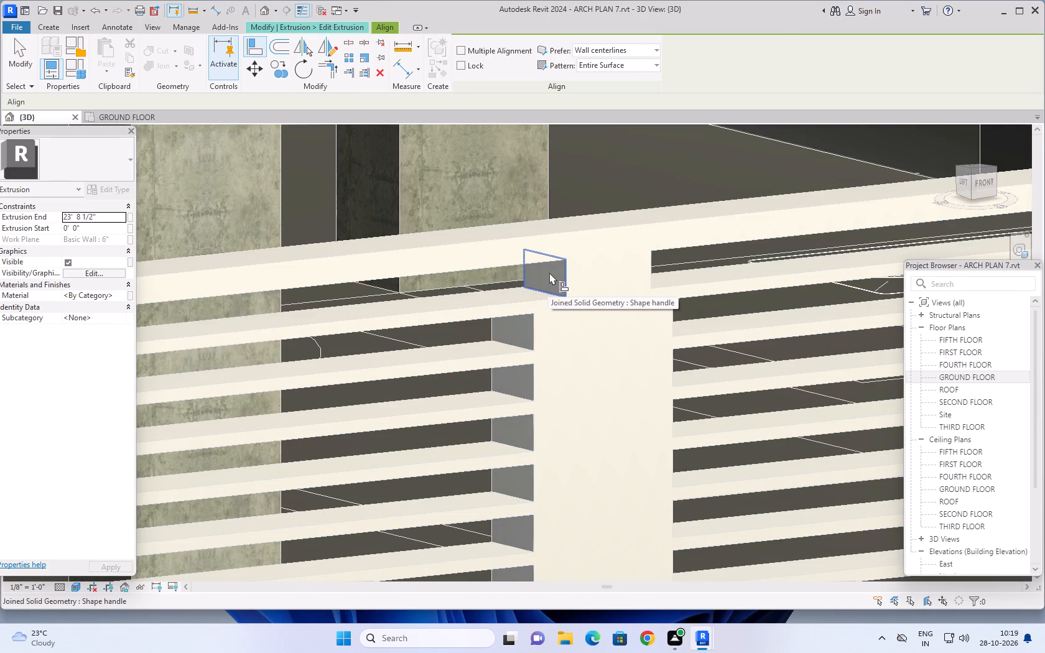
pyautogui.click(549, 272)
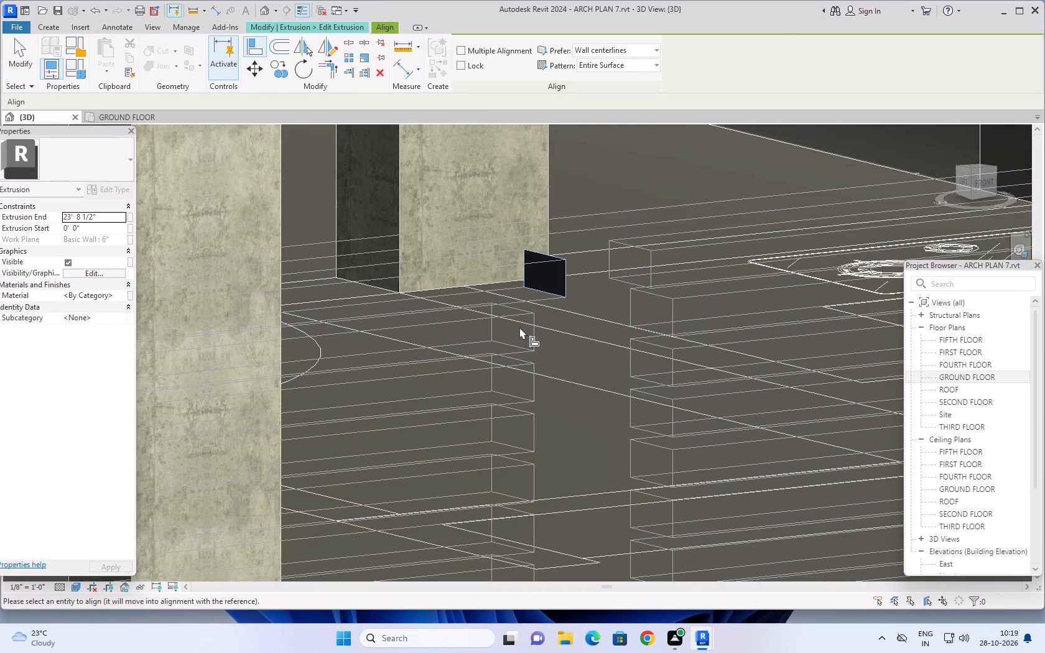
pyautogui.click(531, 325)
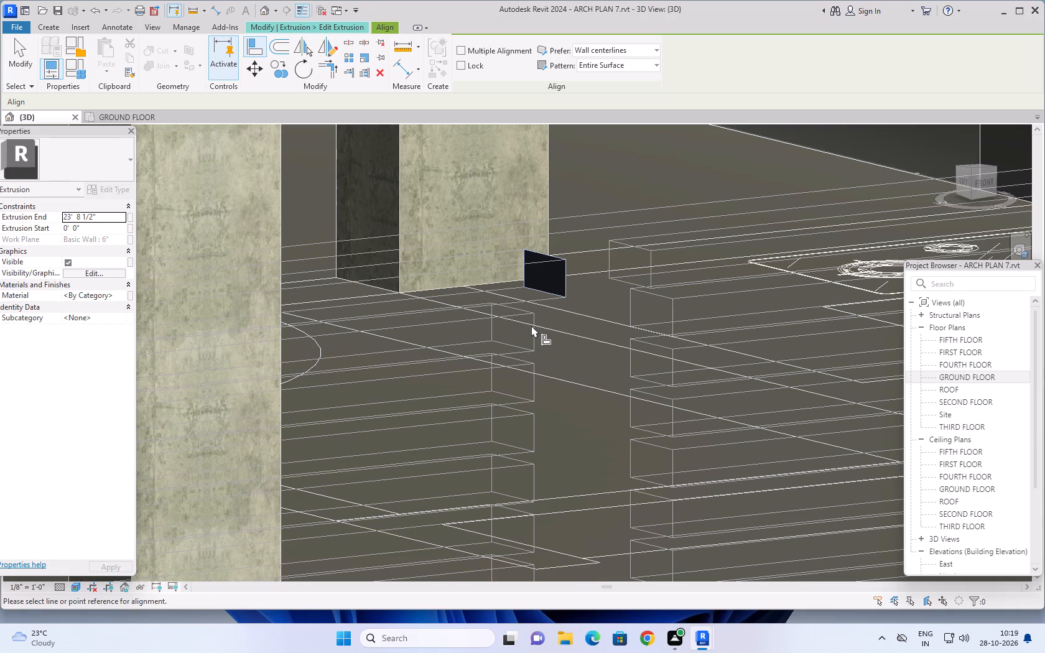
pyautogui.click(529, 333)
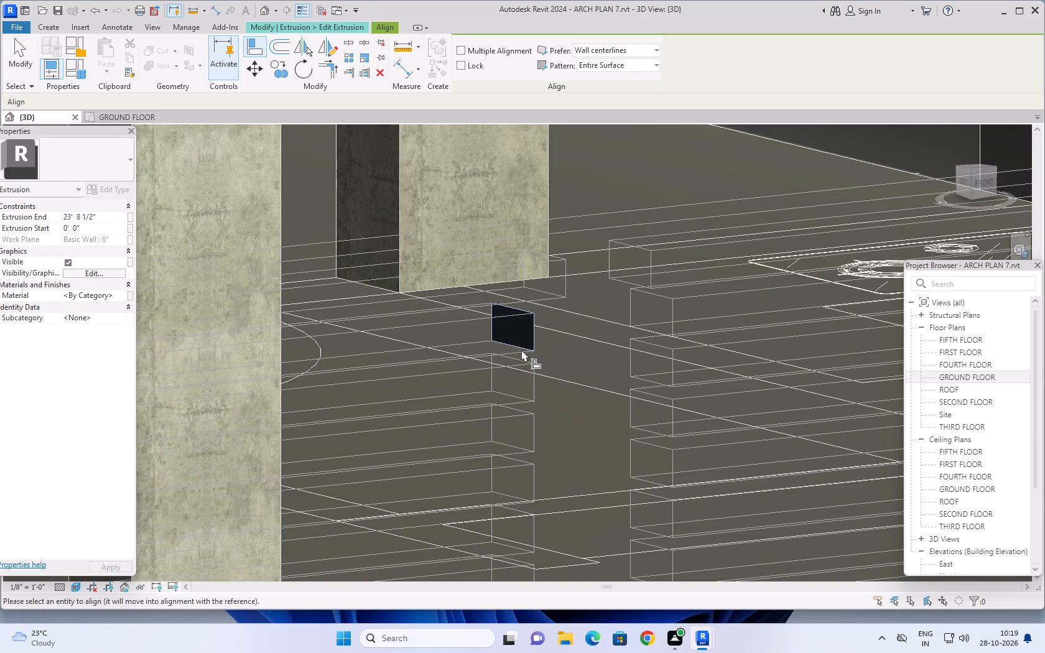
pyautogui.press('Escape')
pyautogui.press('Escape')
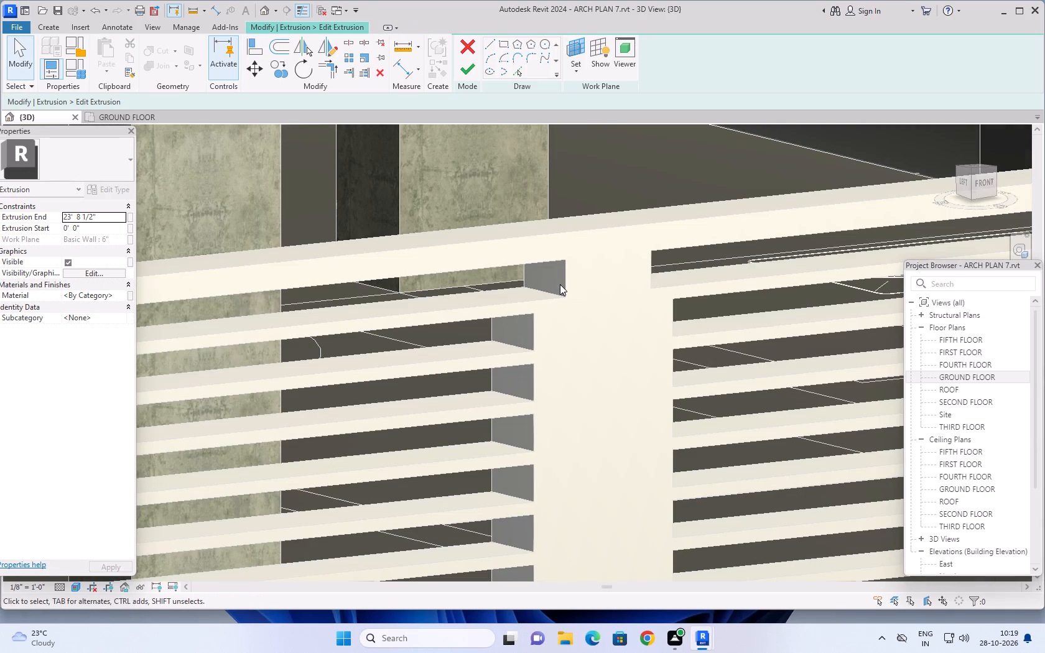
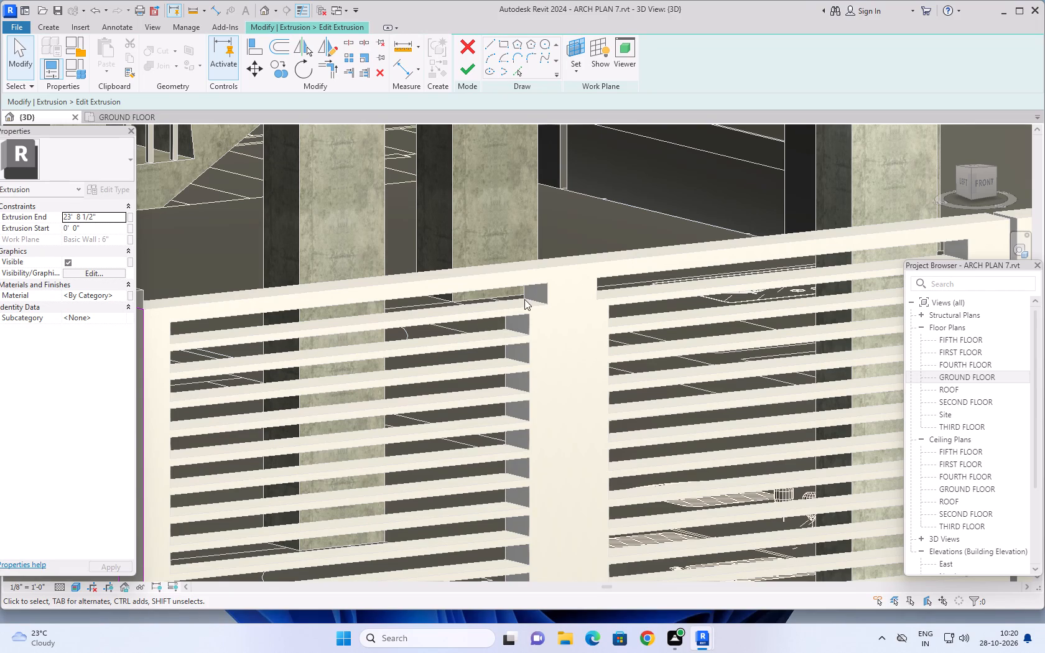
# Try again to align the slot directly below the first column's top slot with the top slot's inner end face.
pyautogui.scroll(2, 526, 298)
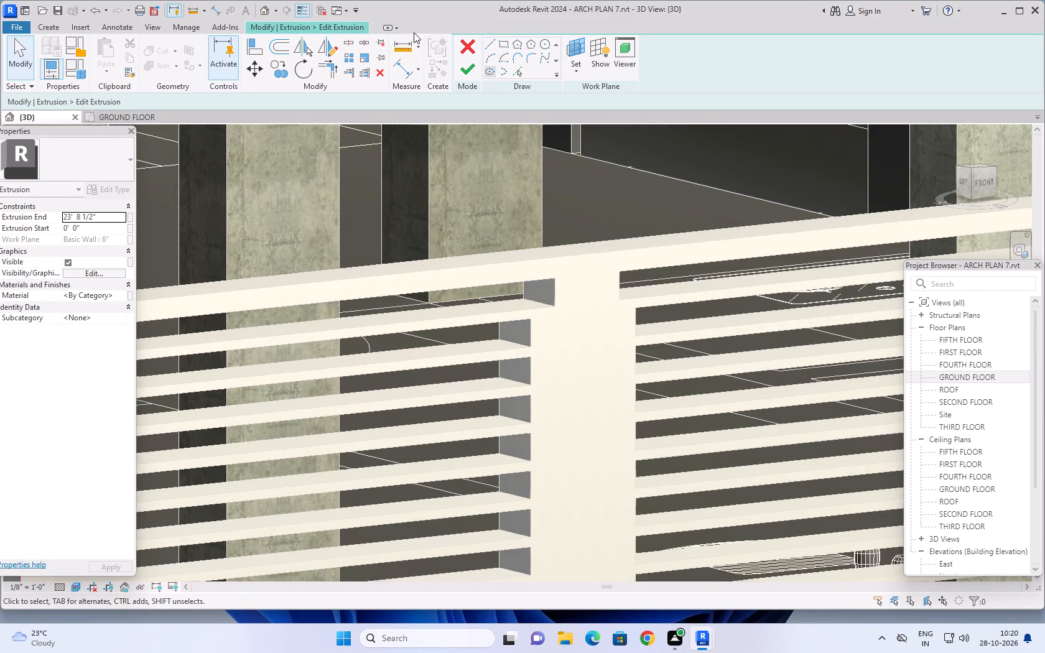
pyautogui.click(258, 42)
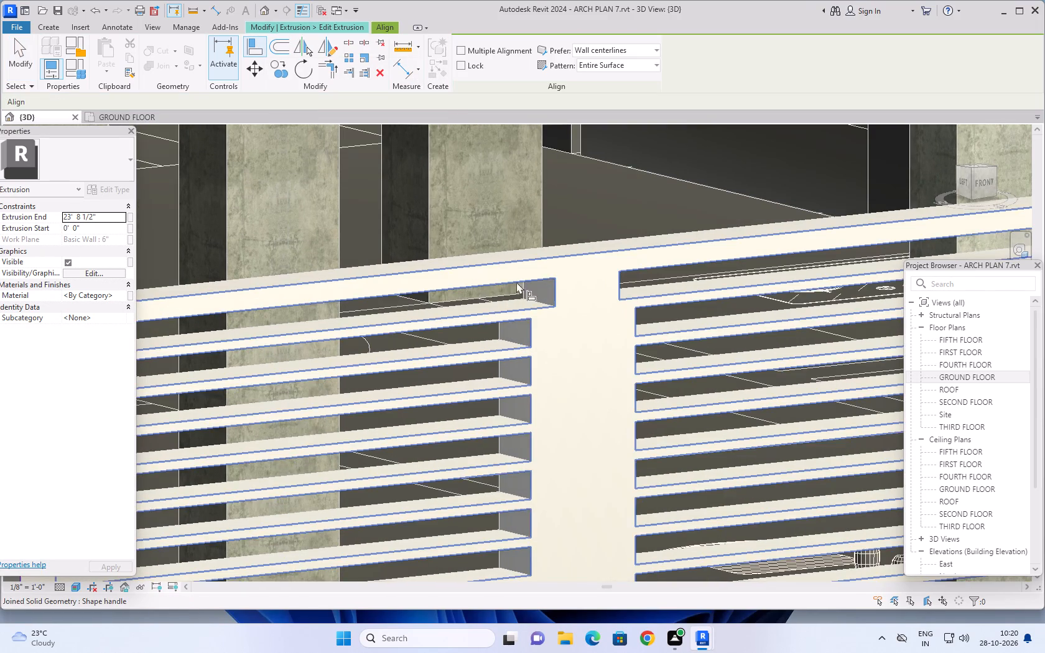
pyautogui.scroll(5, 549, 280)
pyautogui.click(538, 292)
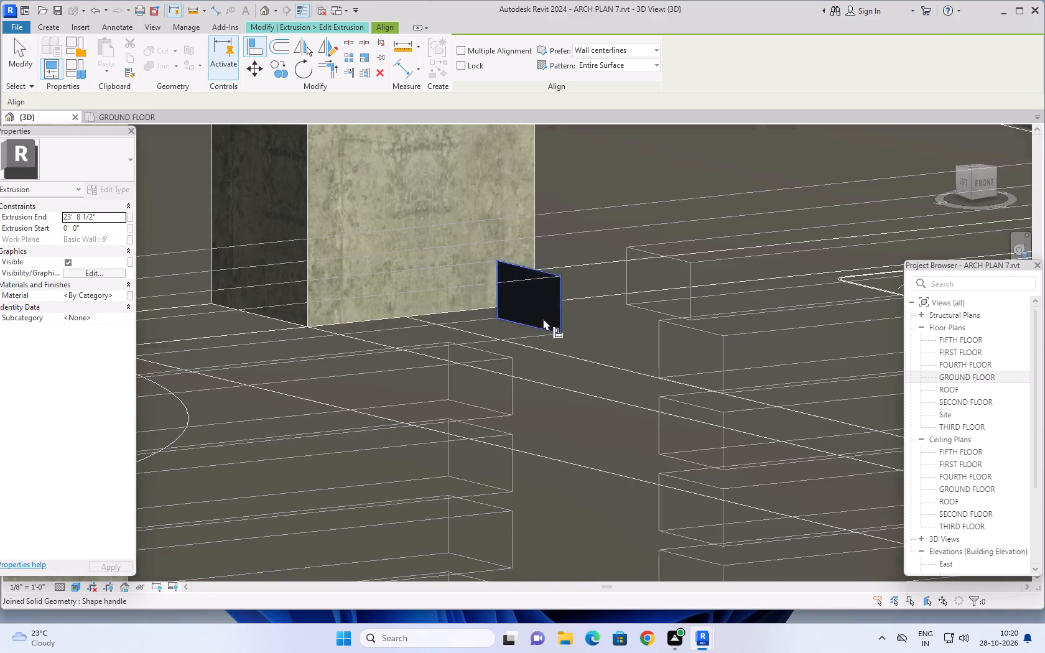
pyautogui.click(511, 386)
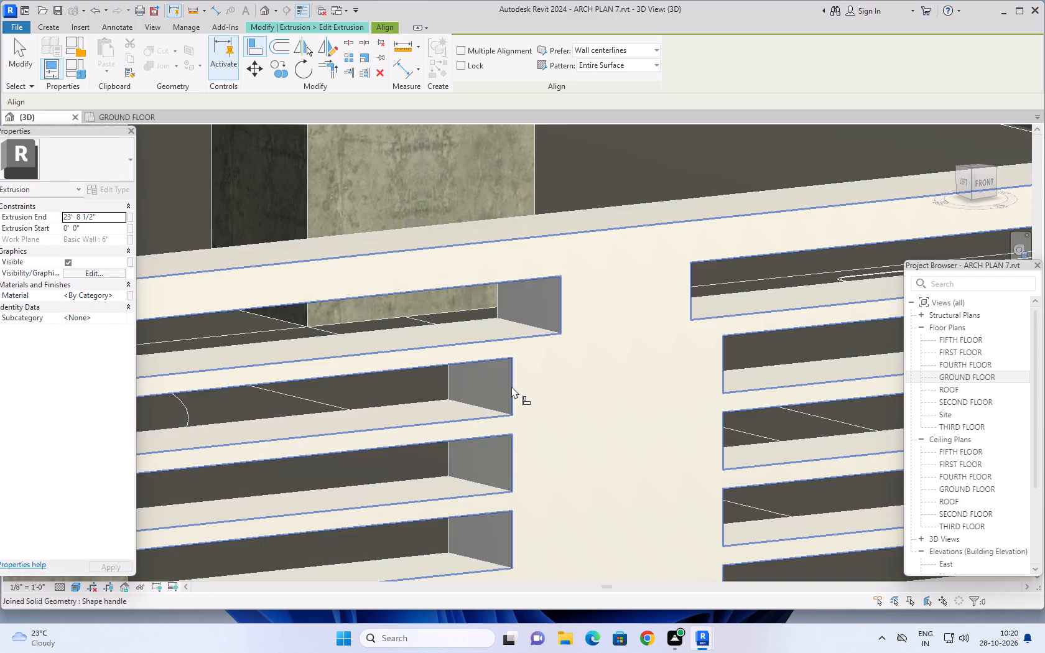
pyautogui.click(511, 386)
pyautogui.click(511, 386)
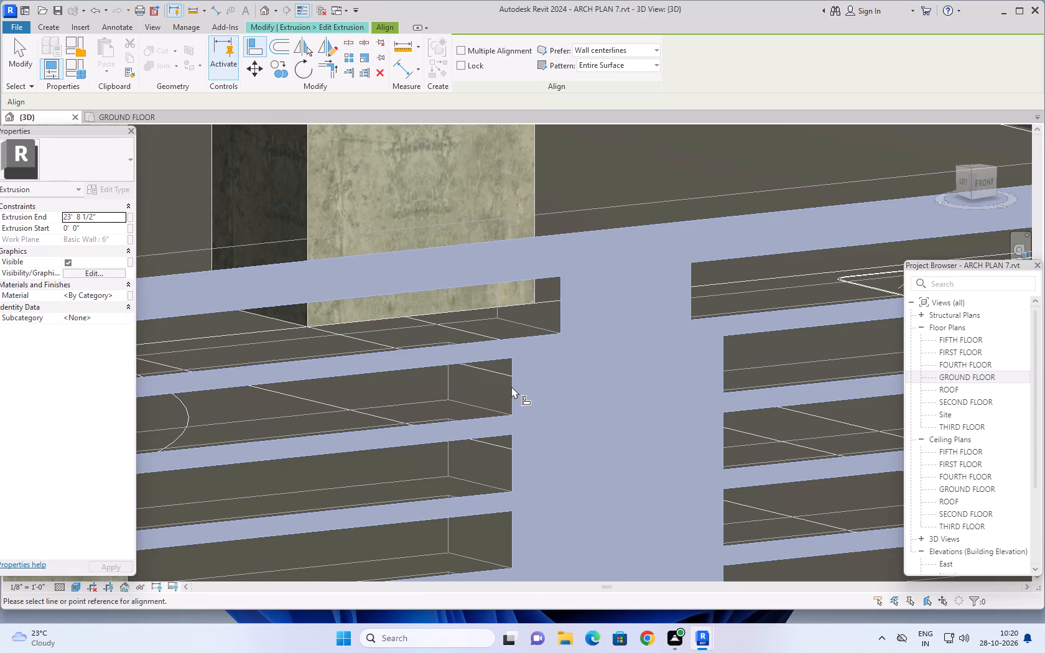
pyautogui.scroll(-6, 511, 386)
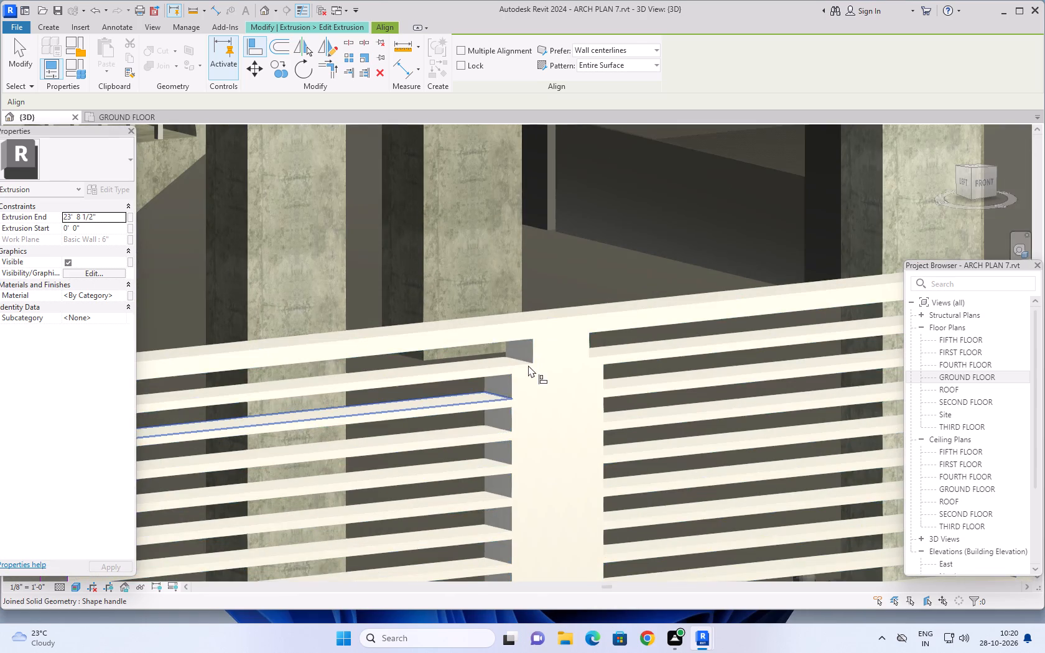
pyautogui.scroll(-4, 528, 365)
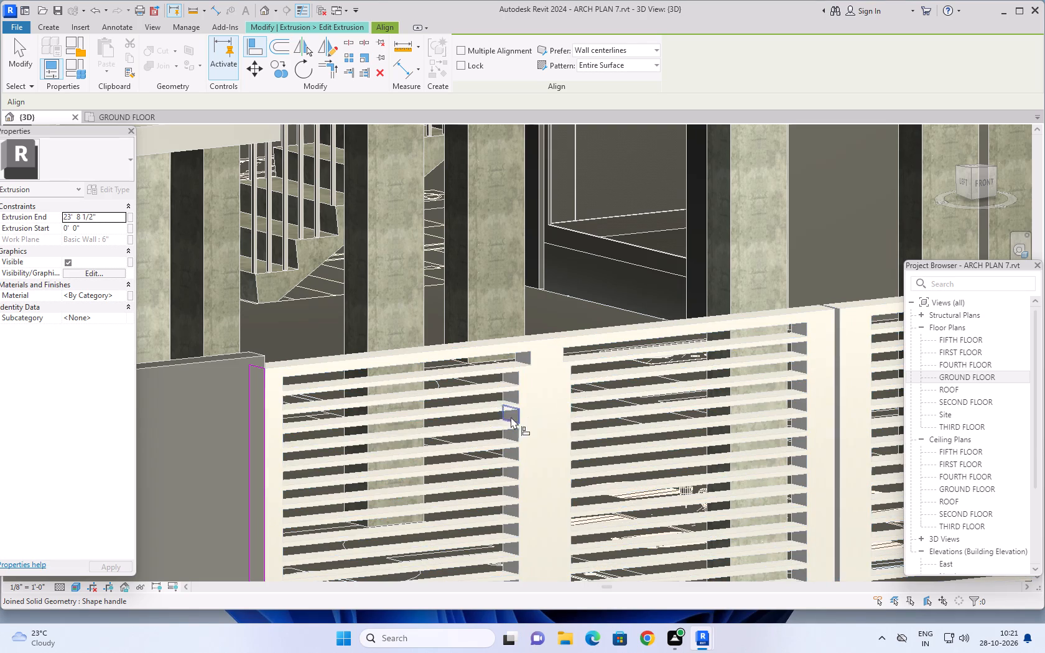
# Close the gate panel extrusion's sketch and finish the in-place gate model.
pyautogui.click(334, 25)
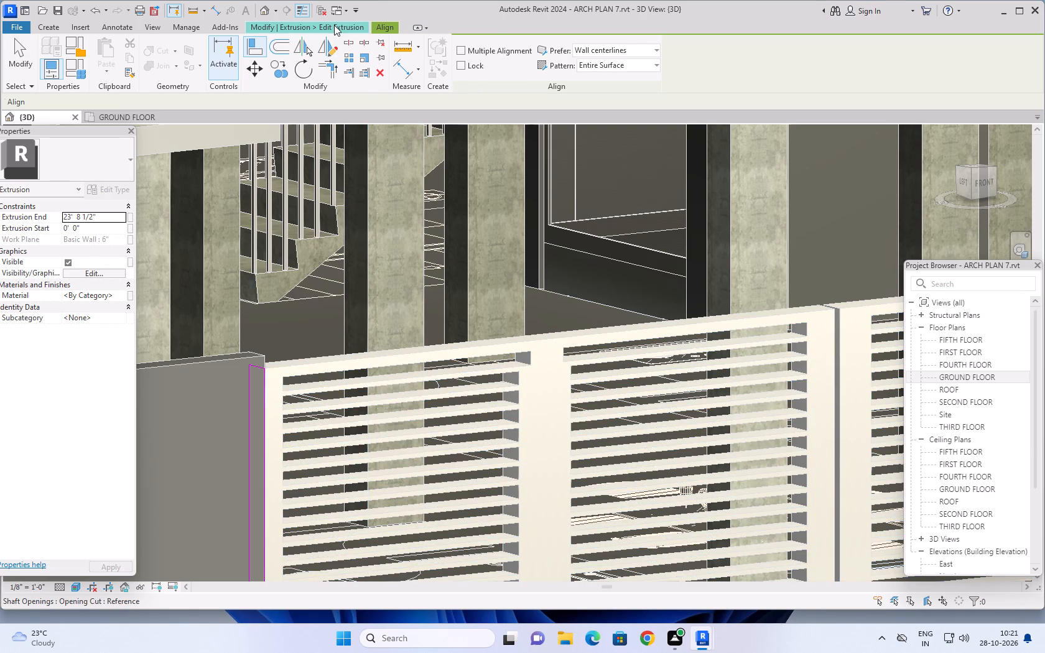
pyautogui.click(471, 65)
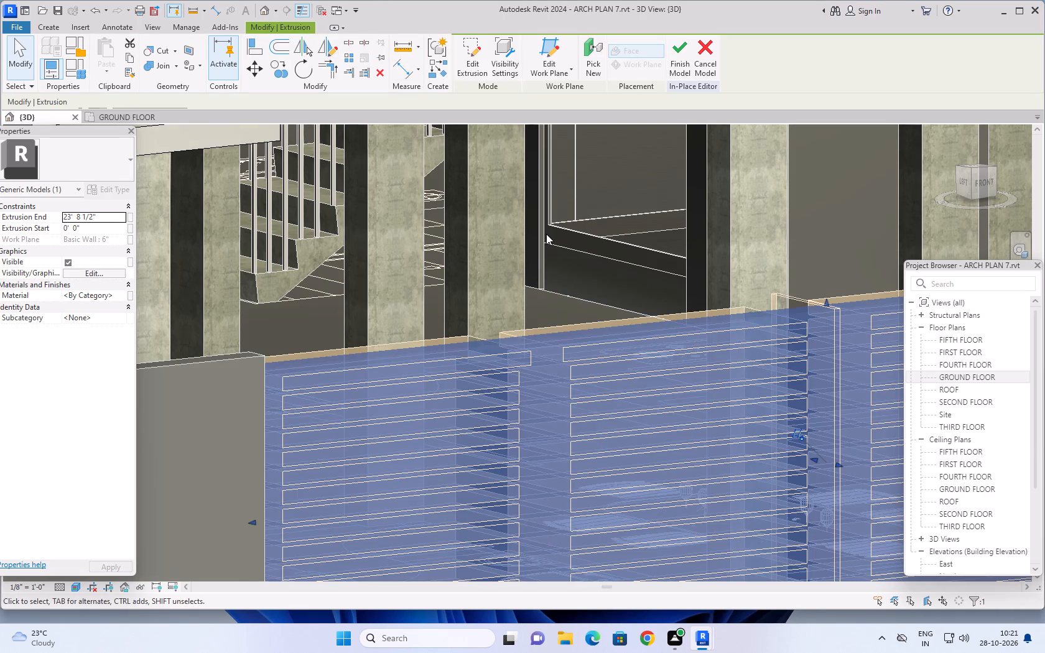
pyautogui.scroll(-4, 600, 247)
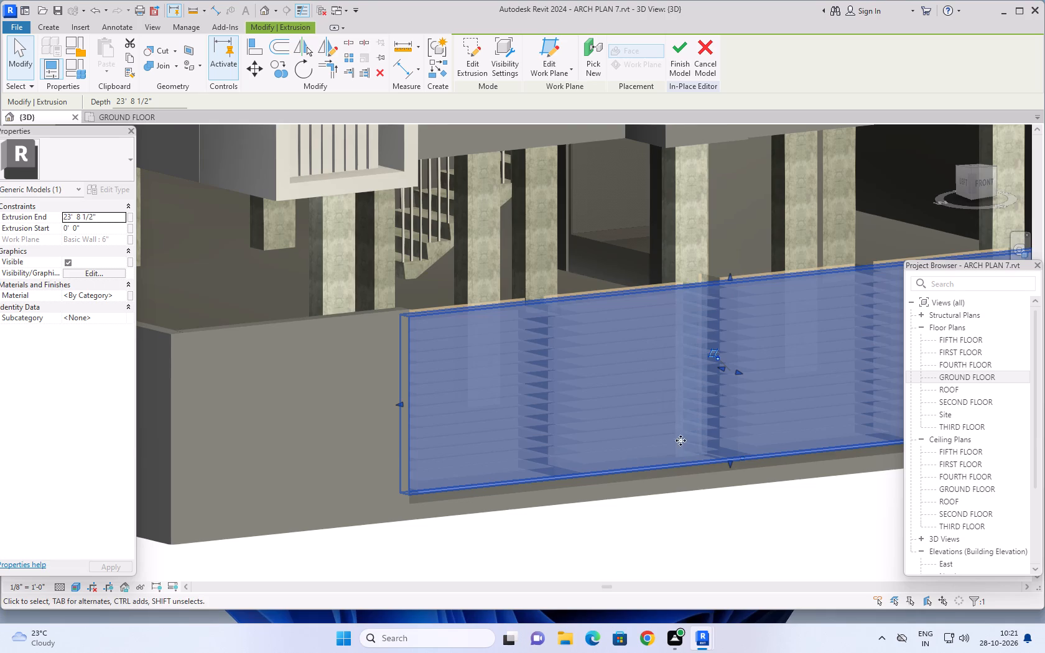
pyautogui.keyDown('shift'); pyautogui.moveTo(706, 521); pyautogui.dragTo(641, 563, button='middle'); pyautogui.keyUp('shift')
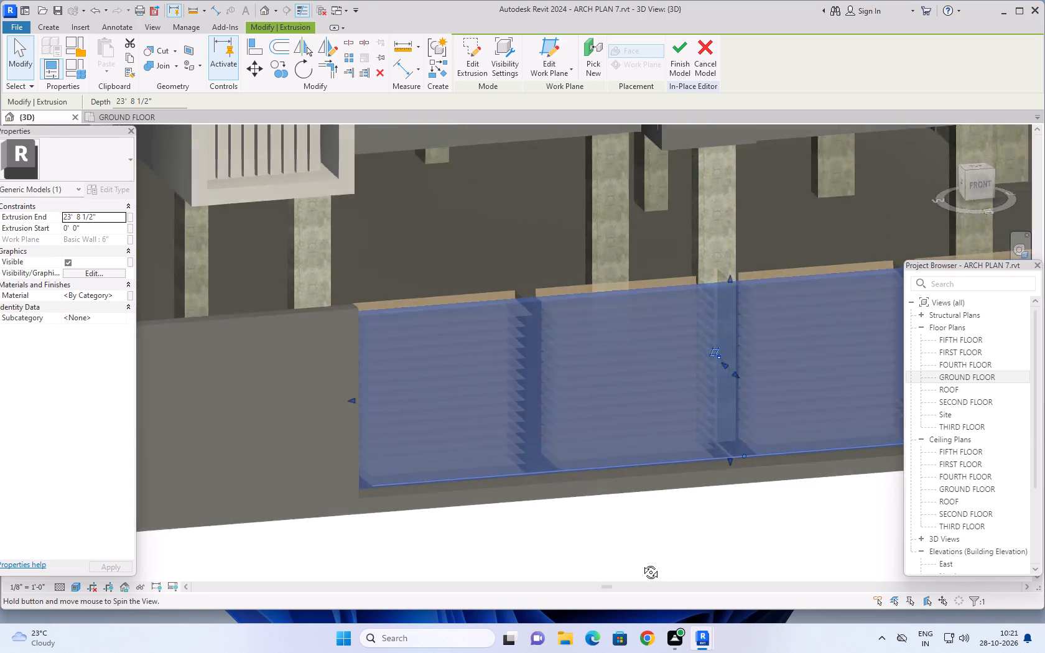
pyautogui.keyDown('shift'); pyautogui.moveTo(641, 563); pyautogui.dragTo(402, 478, button='middle'); pyautogui.keyUp('shift')
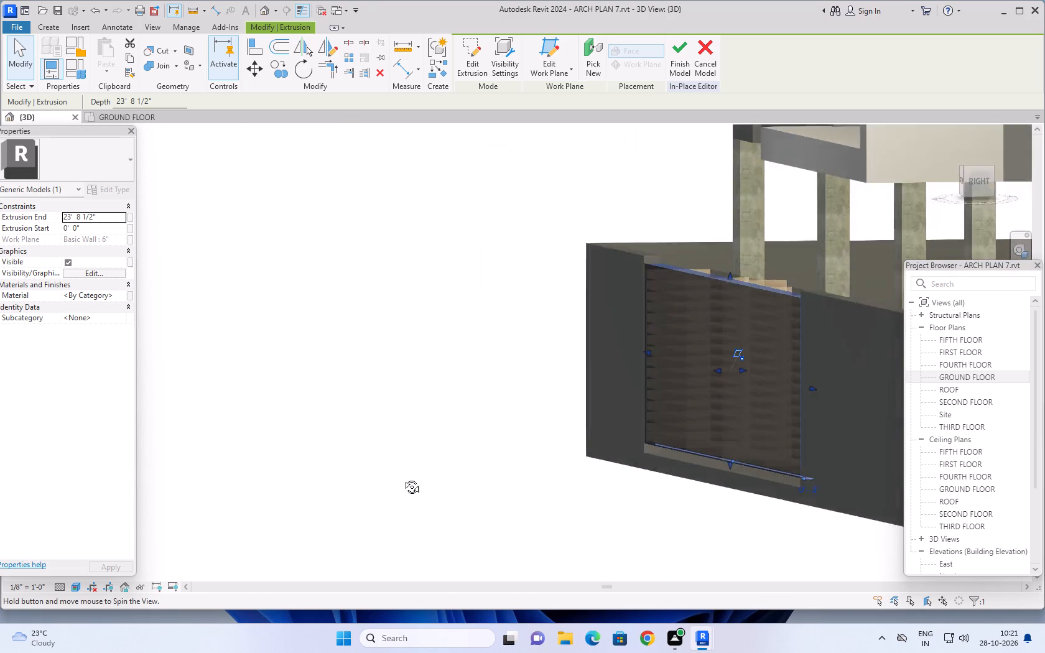
pyautogui.keyDown('shift'); pyautogui.moveTo(402, 478); pyautogui.dragTo(428, 513, button='middle'); pyautogui.keyUp('shift')
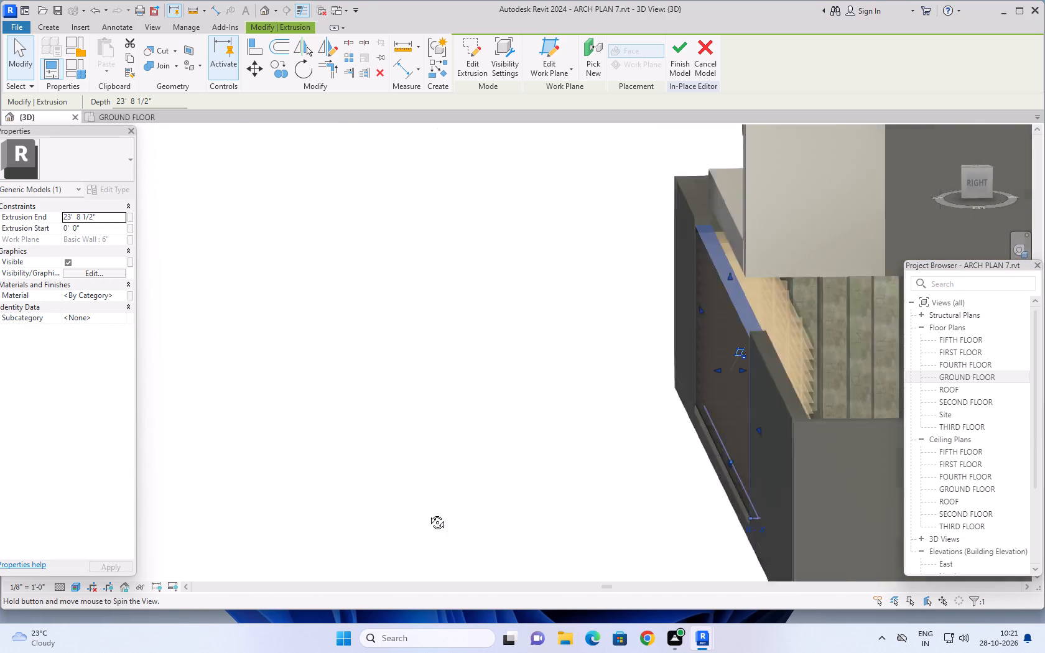
pyautogui.keyDown('shift'); pyautogui.moveTo(428, 513); pyautogui.dragTo(601, 486, button='middle'); pyautogui.keyUp('shift')
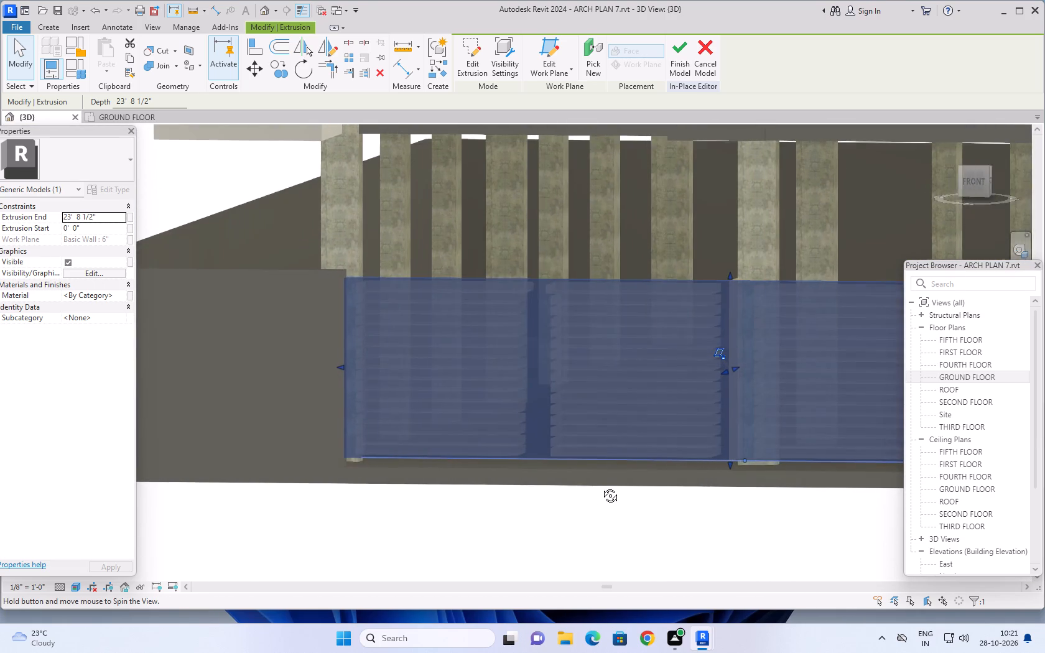
pyautogui.keyDown('shift'); pyautogui.moveTo(601, 486); pyautogui.dragTo(611, 502, button='middle'); pyautogui.keyUp('shift')
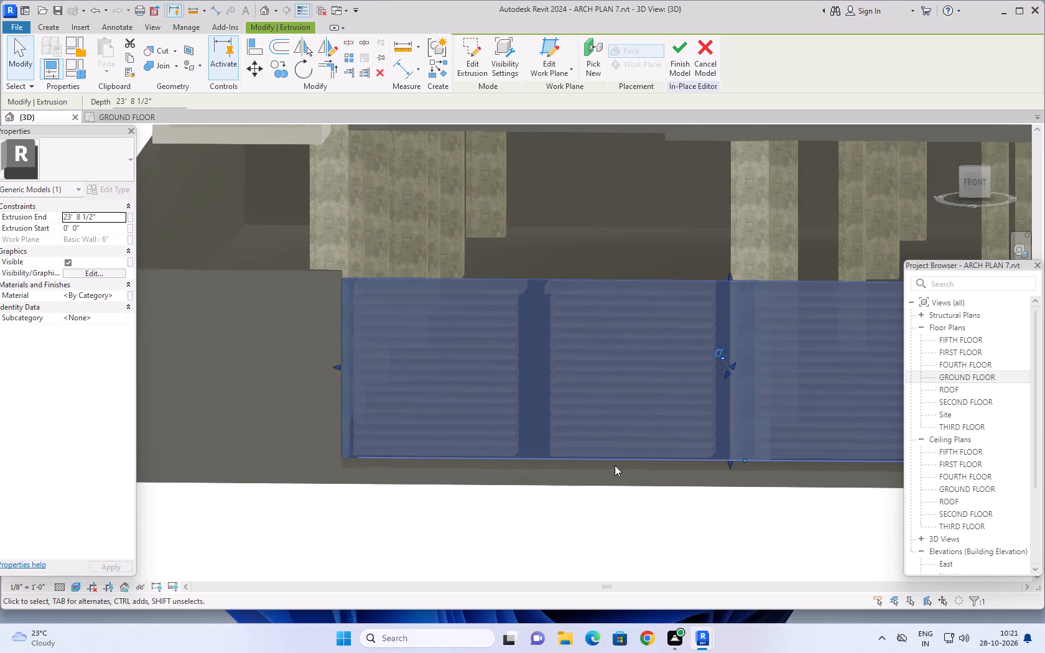
pyautogui.click(684, 48)
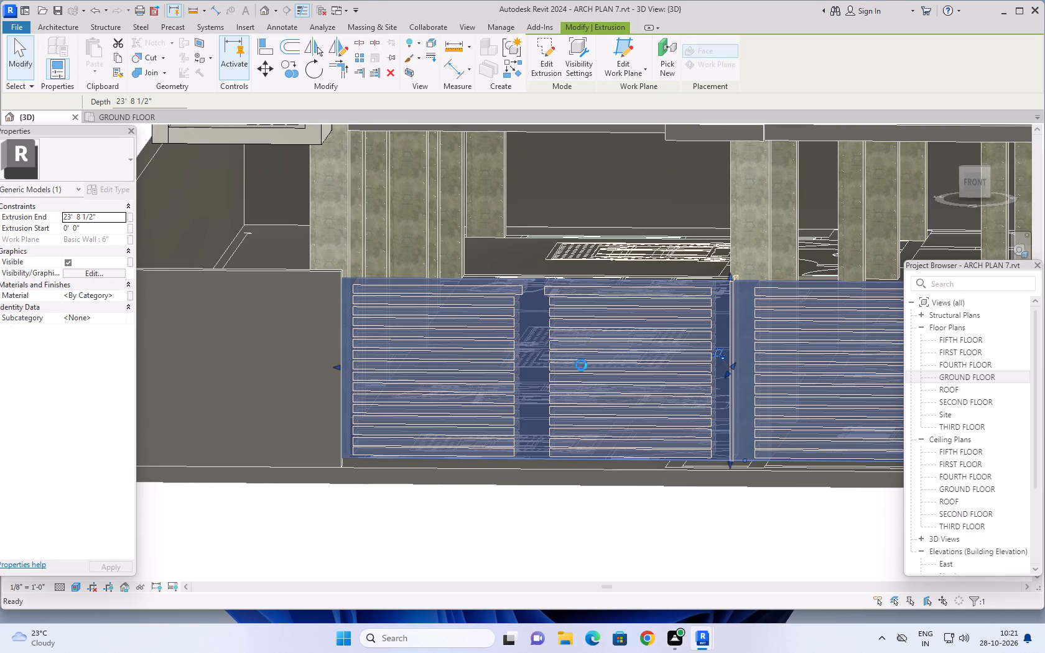
# Dismiss the save reminder and save the project.
pyautogui.scroll(-1, 547, 511)
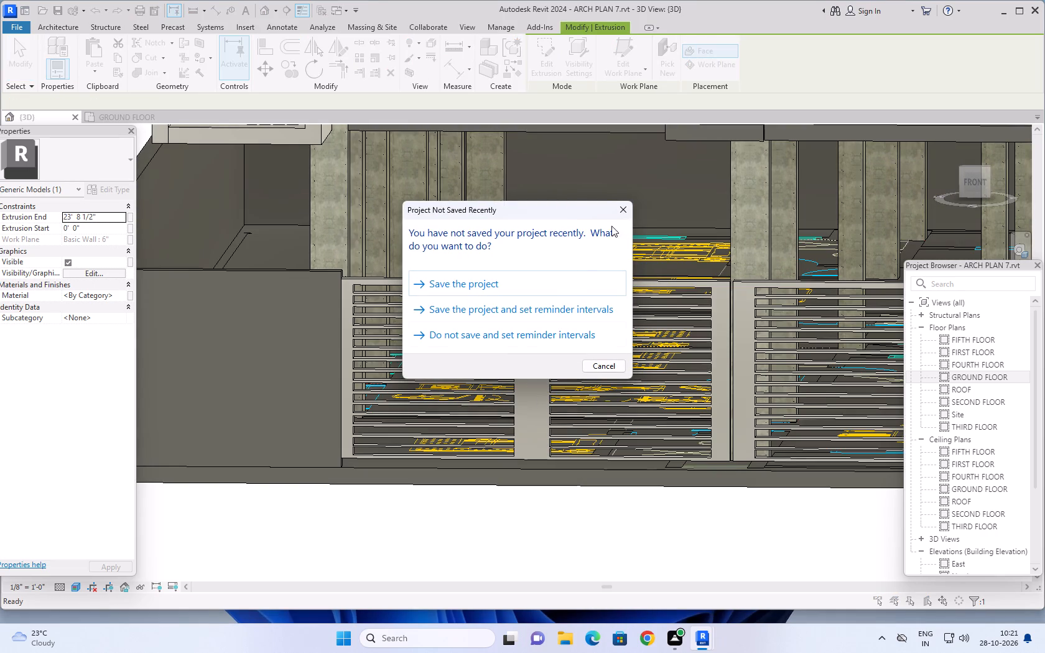
pyautogui.click(626, 211)
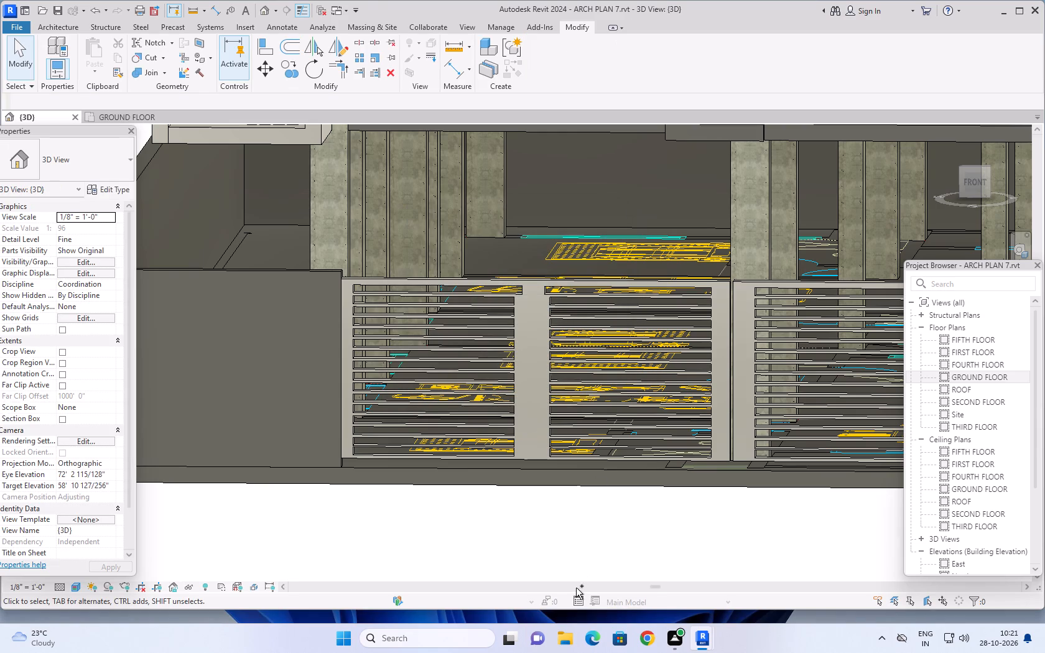
pyautogui.hotkey('ctrl', 's')
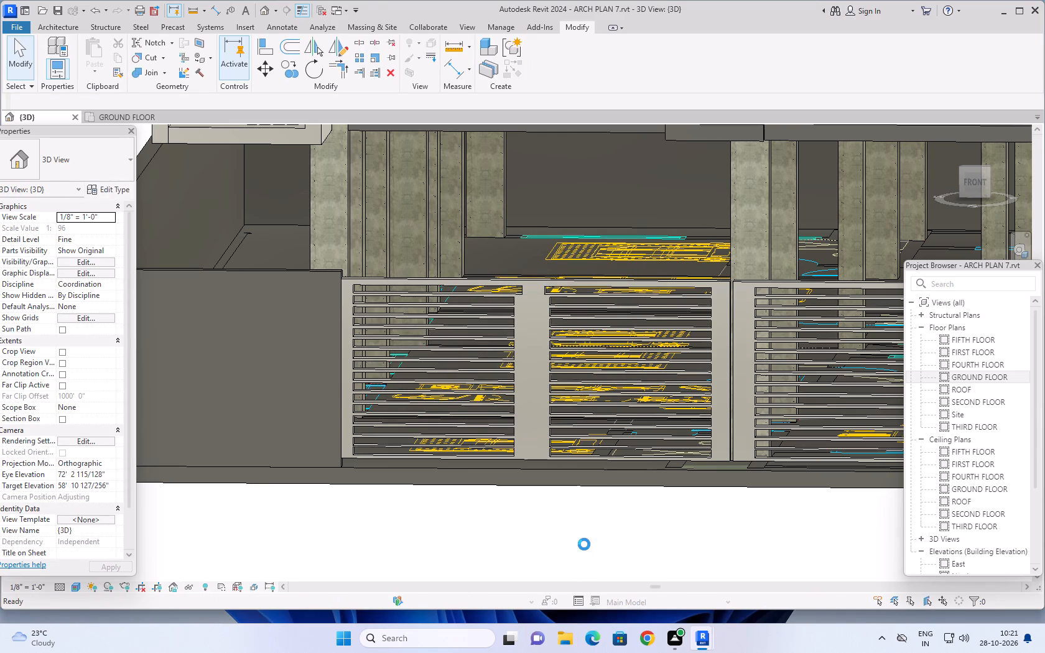
# Examine the whole gate from the front and at an angle, comparing the slot ends across its four columns.
pyautogui.scroll(-1, 597, 540)
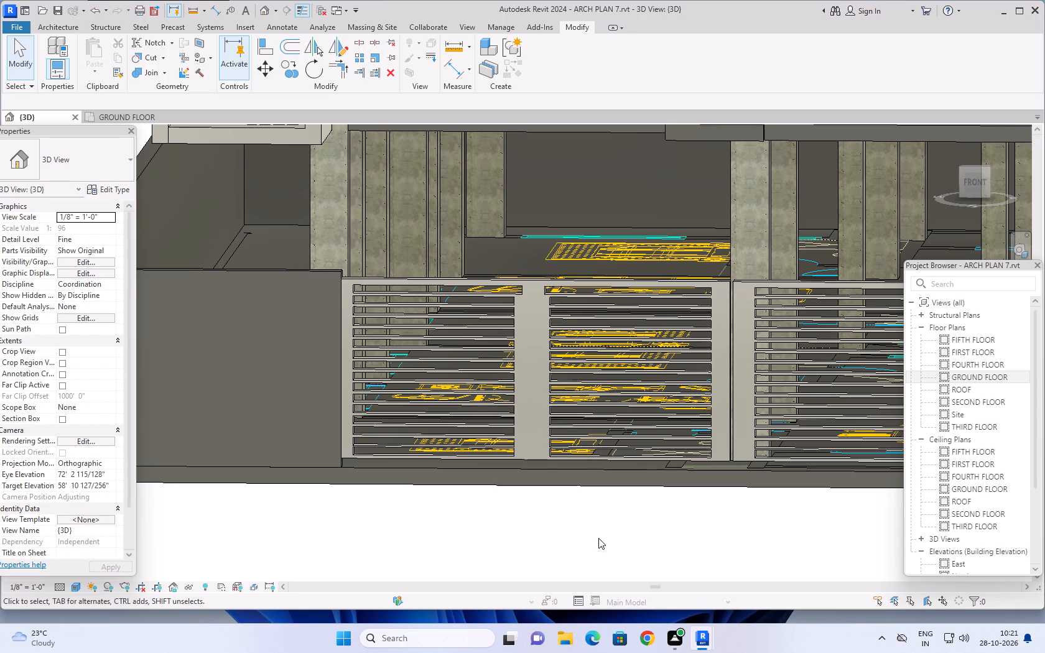
pyautogui.moveTo(599, 525); pyautogui.dragTo(562, 527, button='middle')
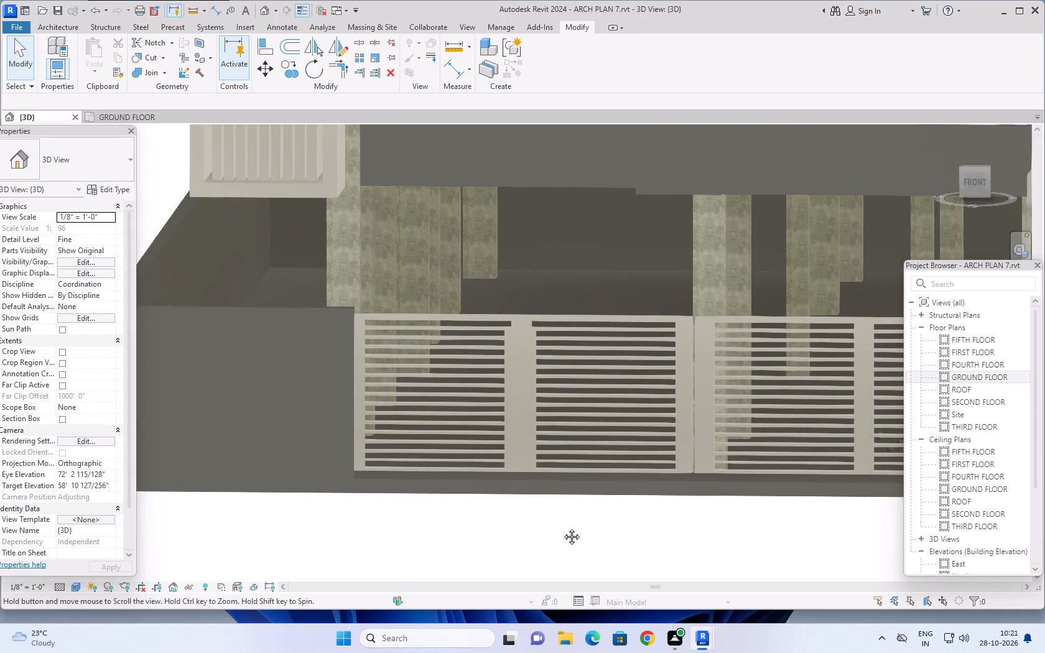
pyautogui.moveTo(562, 527); pyautogui.dragTo(506, 529, button='middle')
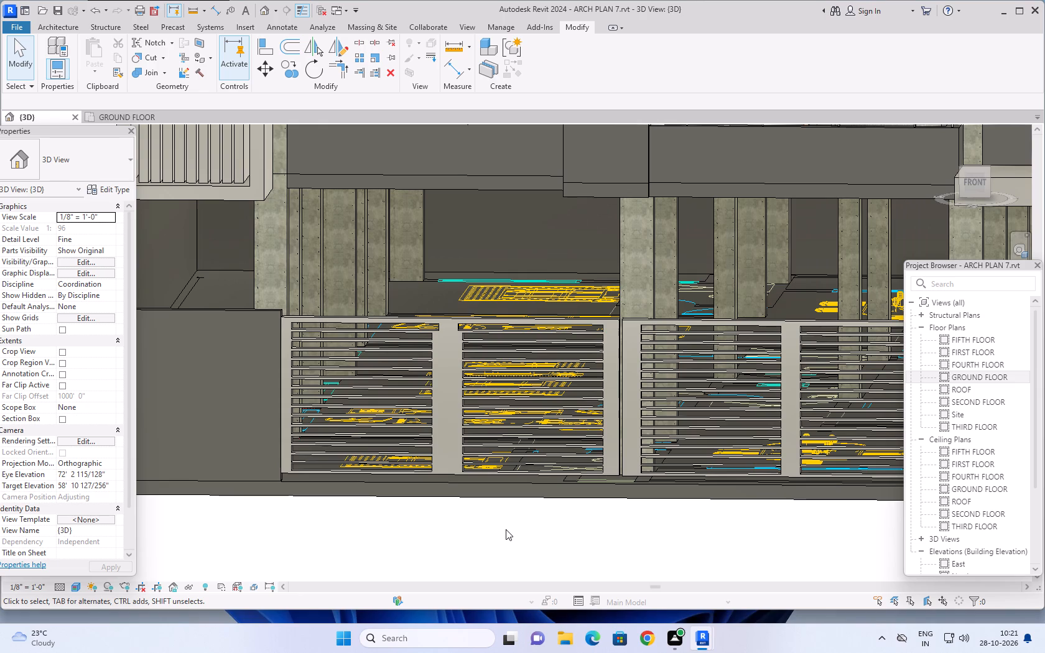
pyautogui.scroll(-1, 506, 529)
pyautogui.moveTo(558, 541); pyautogui.dragTo(475, 531, button='middle')
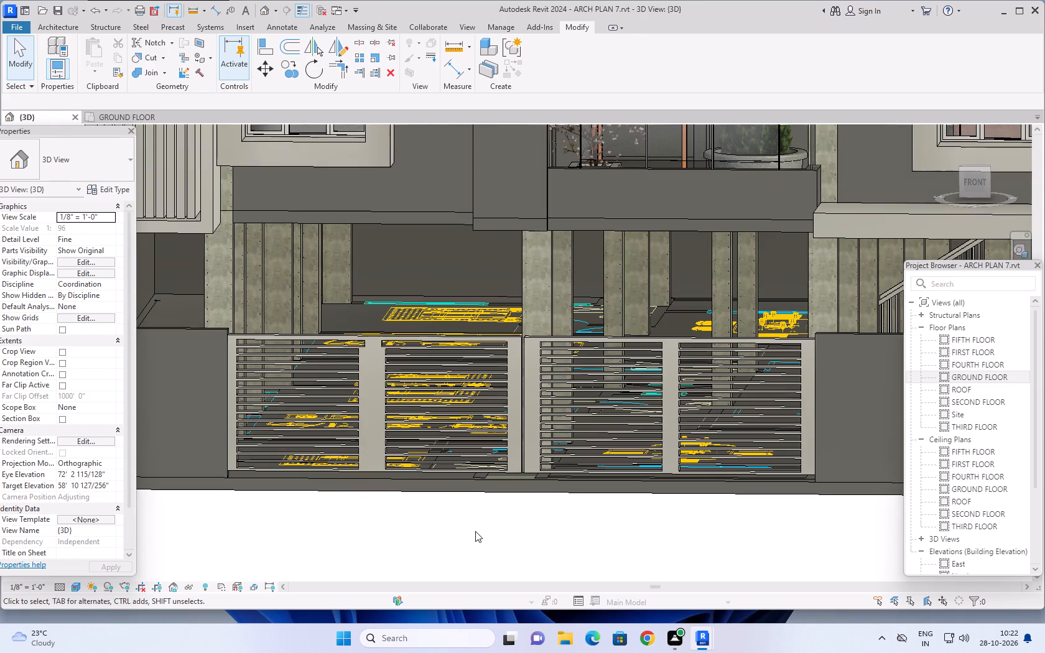
pyautogui.keyDown('shift'); pyautogui.moveTo(475, 531); pyautogui.dragTo(514, 548, button='middle'); pyautogui.keyUp('shift')
pyautogui.keyDown('shift'); pyautogui.moveTo(507, 510); pyautogui.dragTo(509, 545, button='middle'); pyautogui.keyUp('shift')
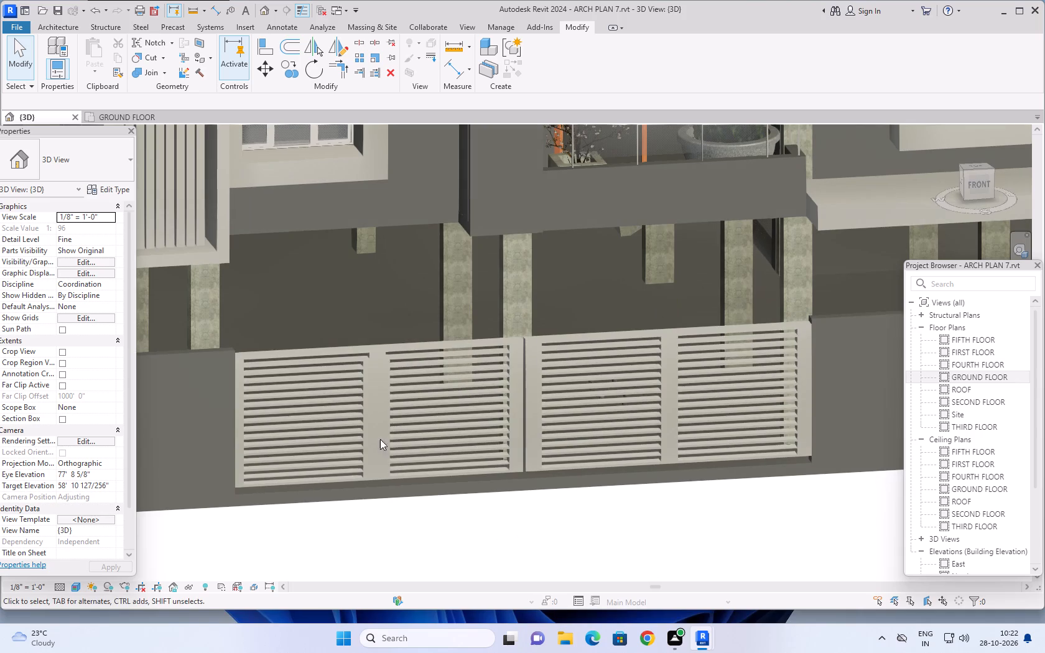
pyautogui.scroll(3, 366, 420)
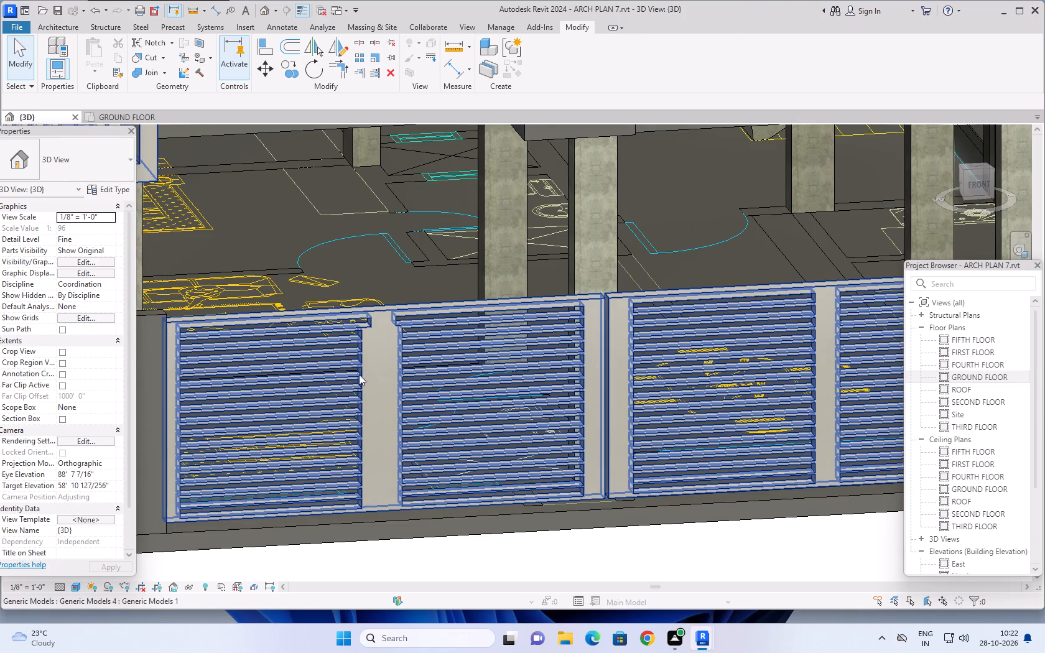
pyautogui.scroll(1, 350, 346)
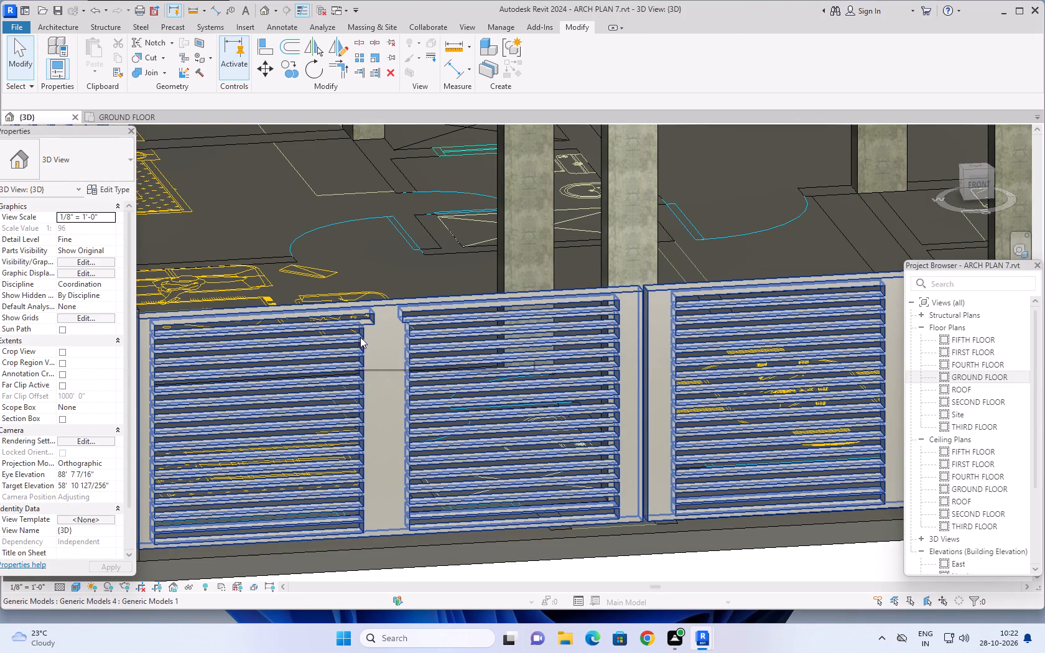
pyautogui.scroll(-3, 490, 348)
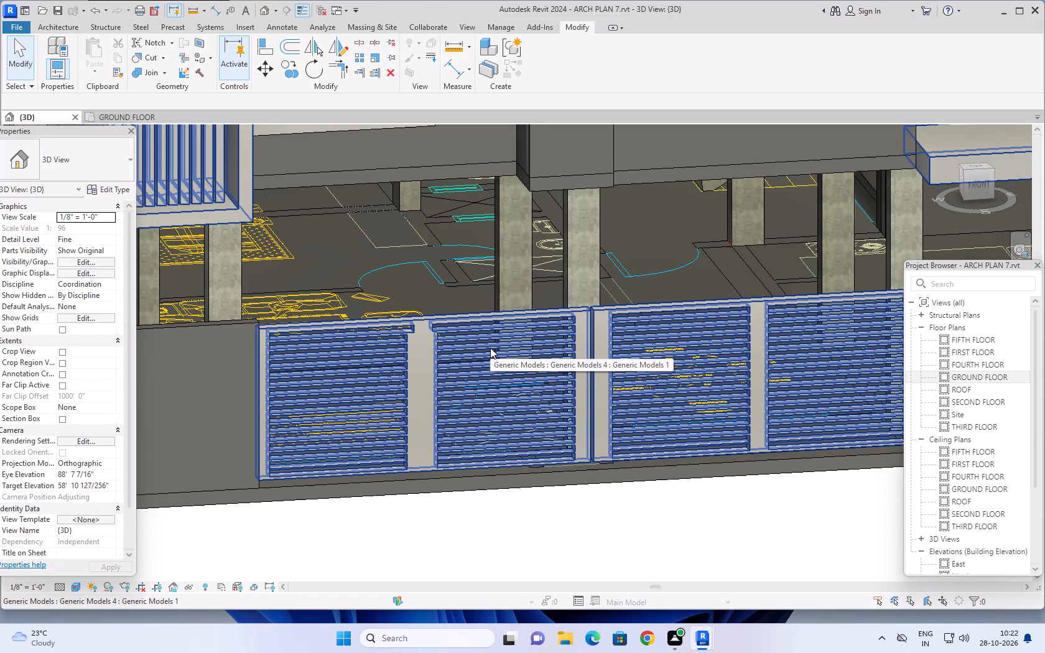
pyautogui.scroll(-1, 490, 333)
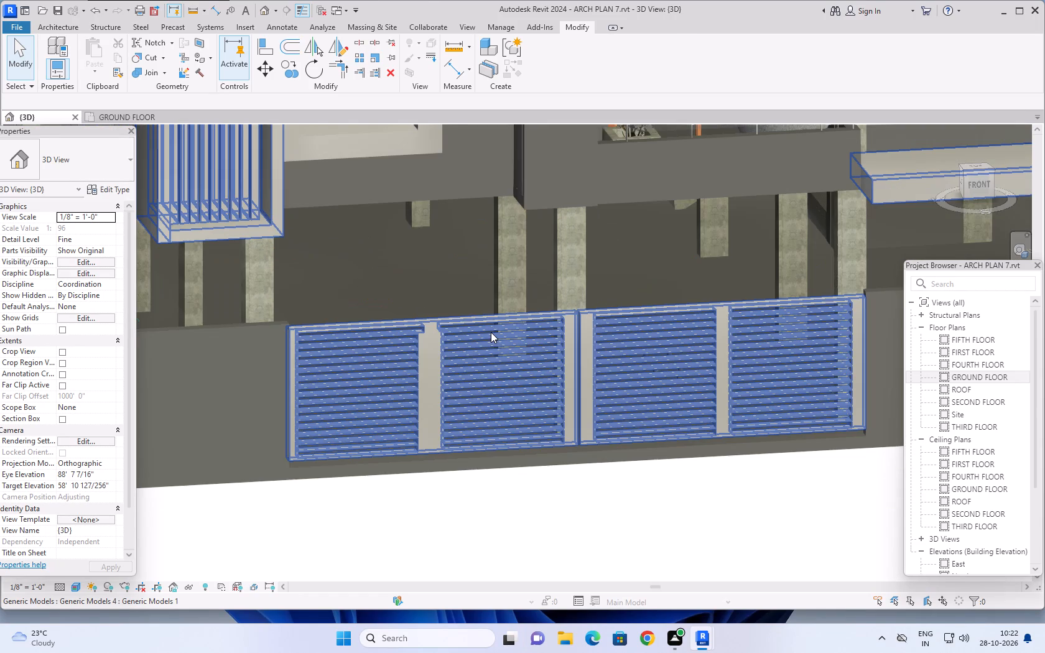
pyautogui.scroll(-1, 491, 333)
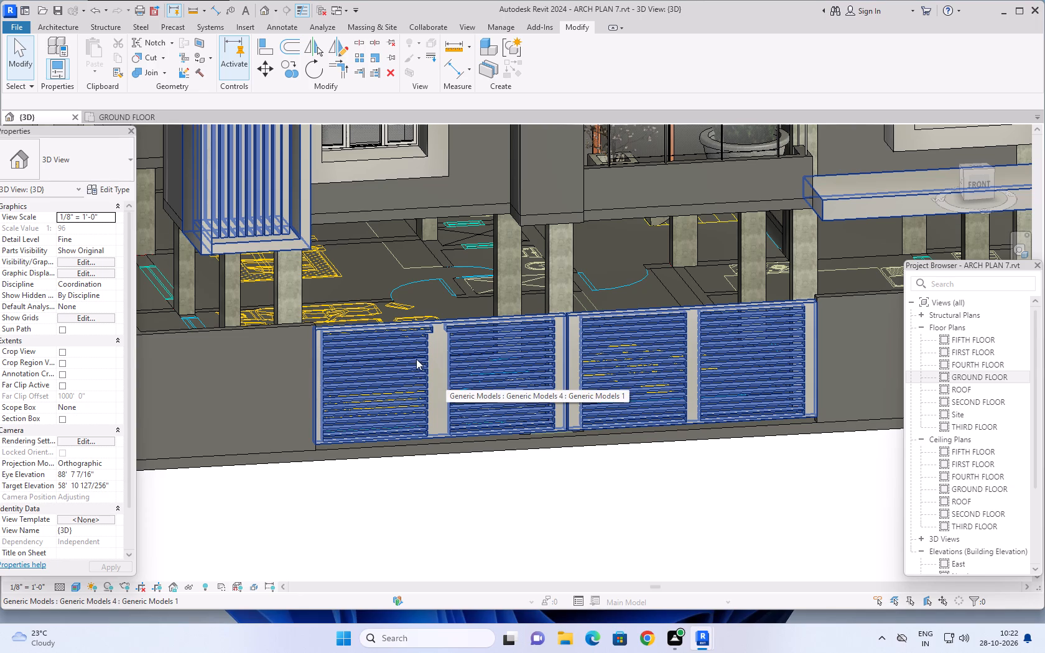
# Reopen the gate's generic model for in-place editing and open the sketch of its void extrusion.
pyautogui.click(448, 346)
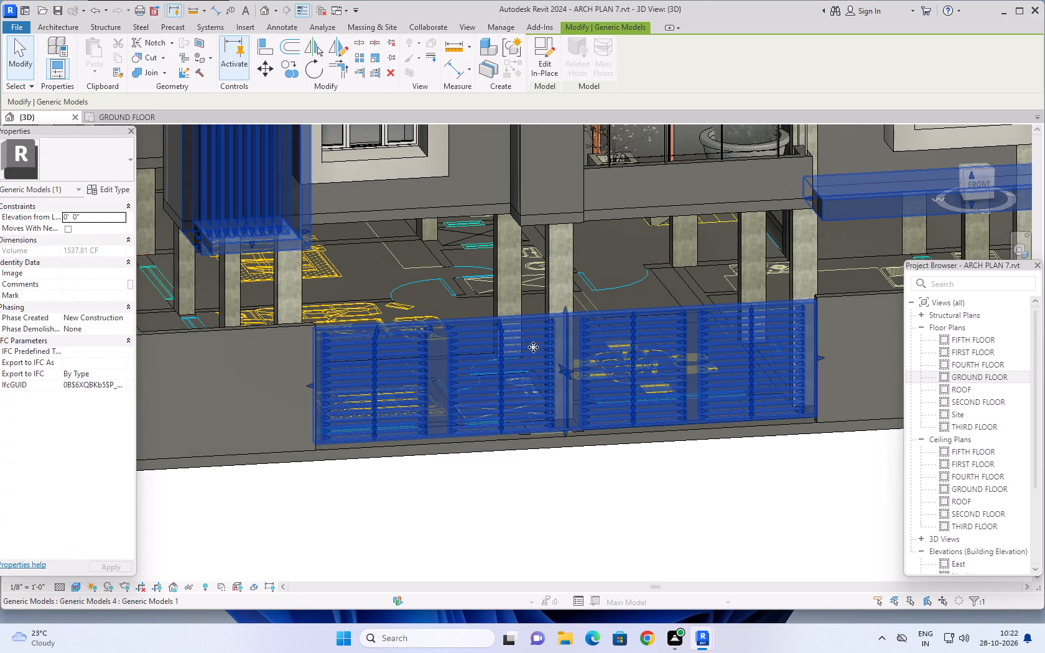
pyautogui.click(539, 51)
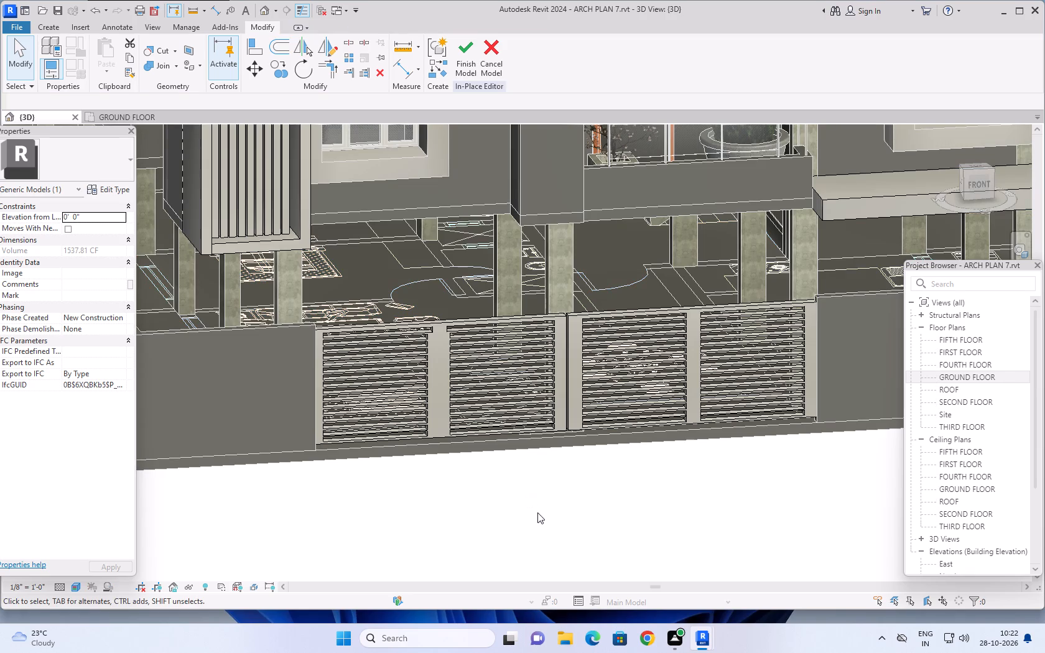
pyautogui.keyDown('shift'); pyautogui.moveTo(526, 508); pyautogui.dragTo(516, 483, button='middle'); pyautogui.keyUp('shift')
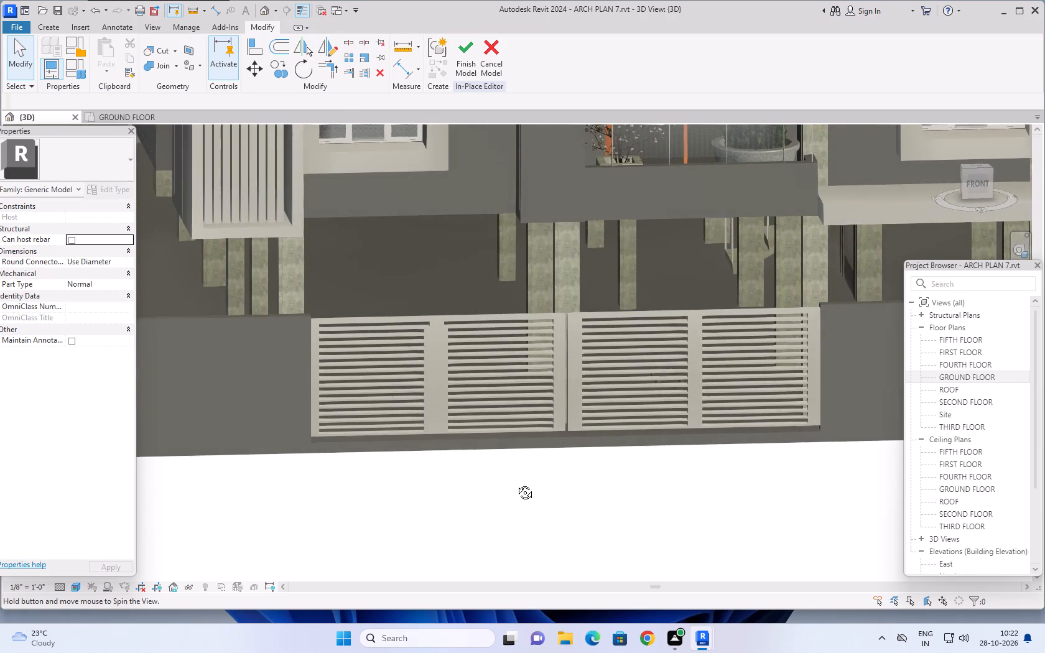
pyautogui.keyDown('shift'); pyautogui.moveTo(516, 483); pyautogui.dragTo(522, 482, button='middle'); pyautogui.keyUp('shift')
pyautogui.scroll(3, 477, 348)
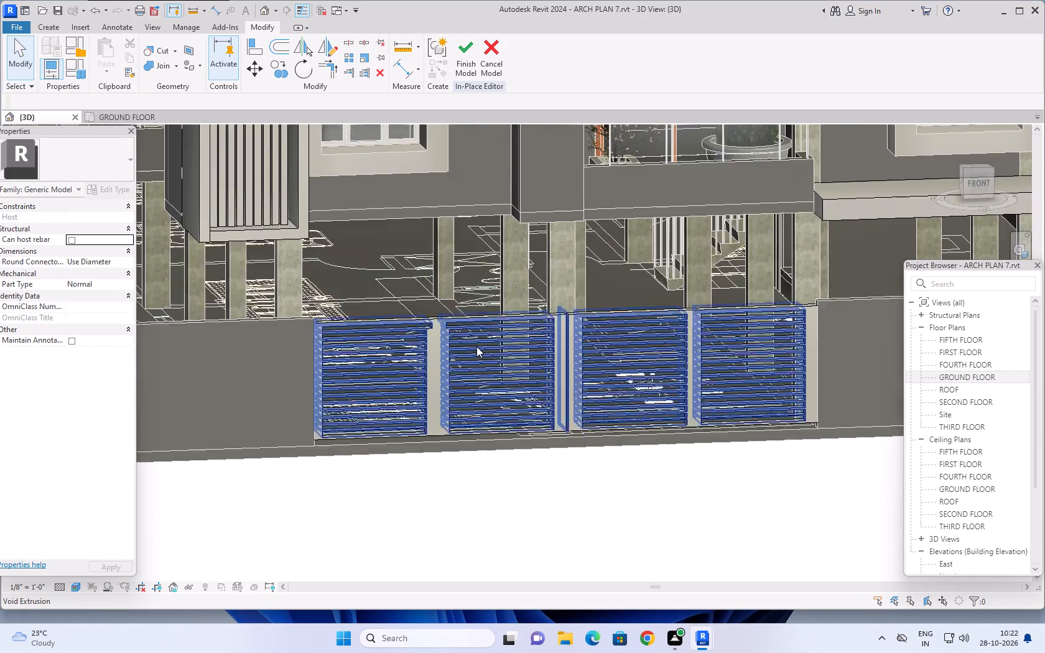
pyautogui.scroll(3, 476, 346)
pyautogui.click(476, 346)
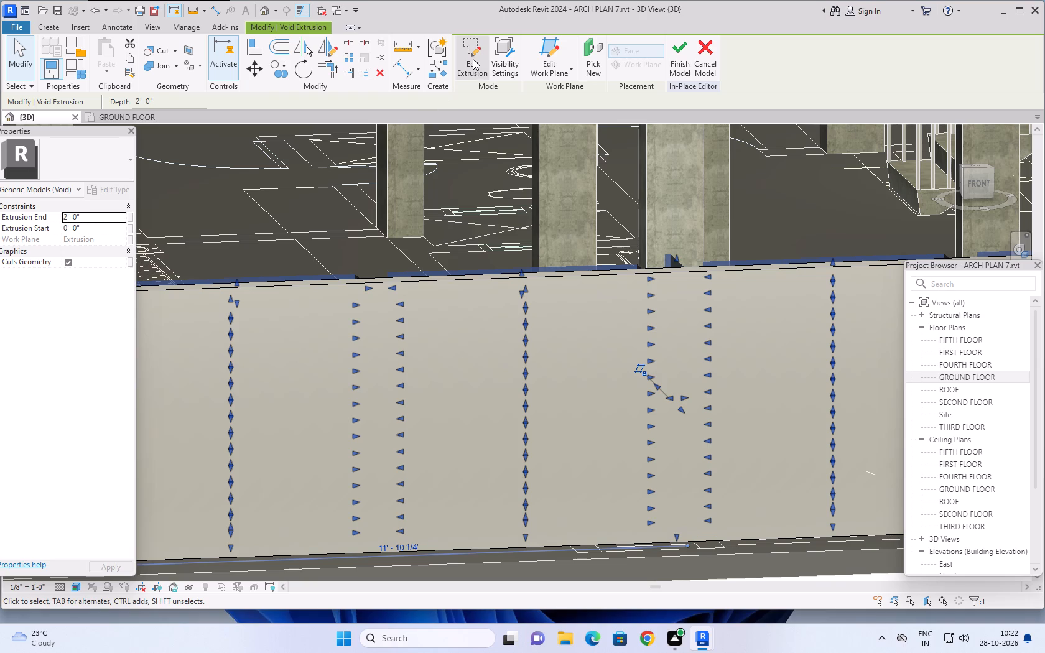
pyautogui.click(473, 59)
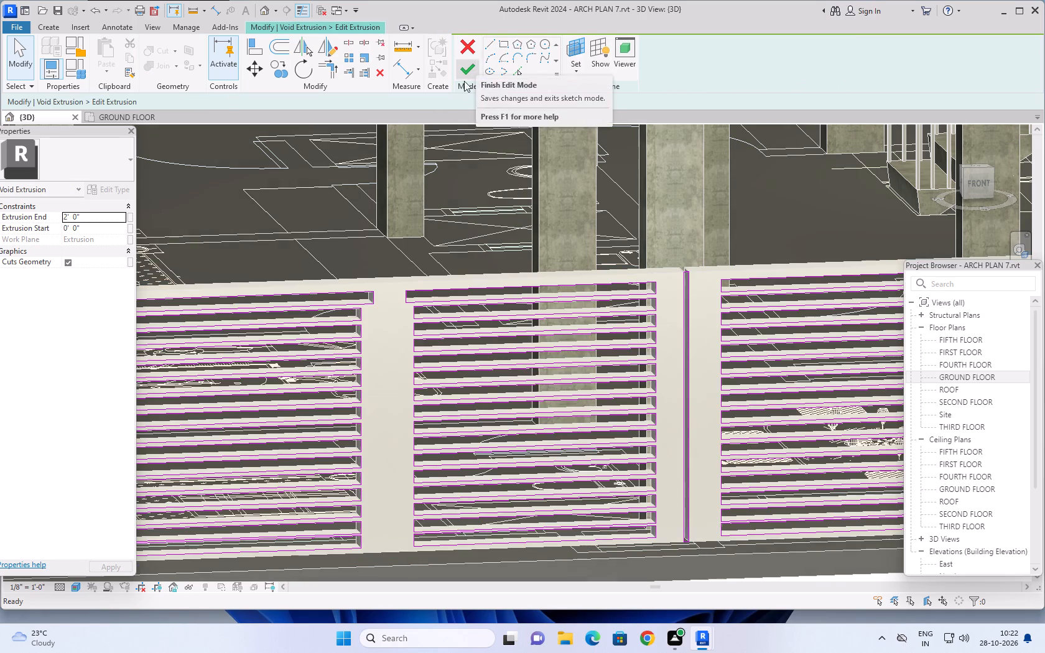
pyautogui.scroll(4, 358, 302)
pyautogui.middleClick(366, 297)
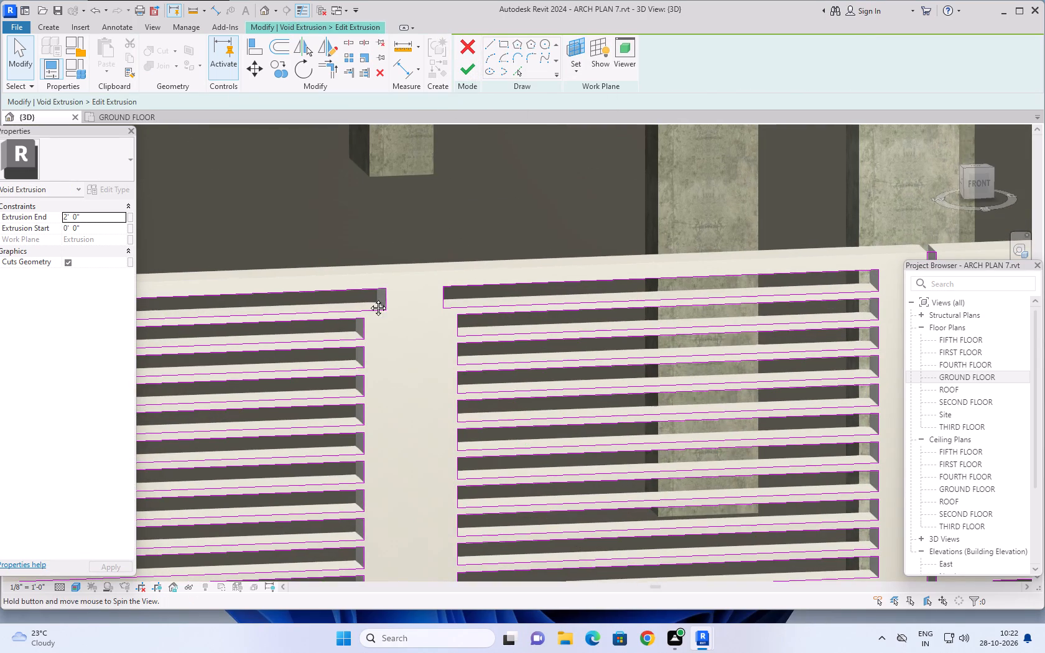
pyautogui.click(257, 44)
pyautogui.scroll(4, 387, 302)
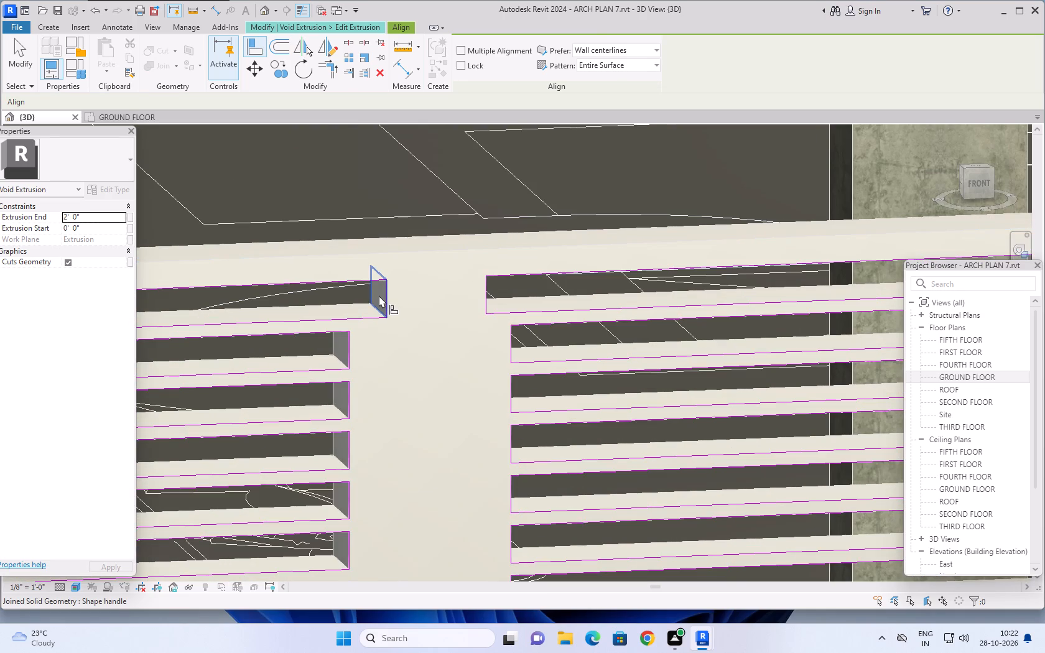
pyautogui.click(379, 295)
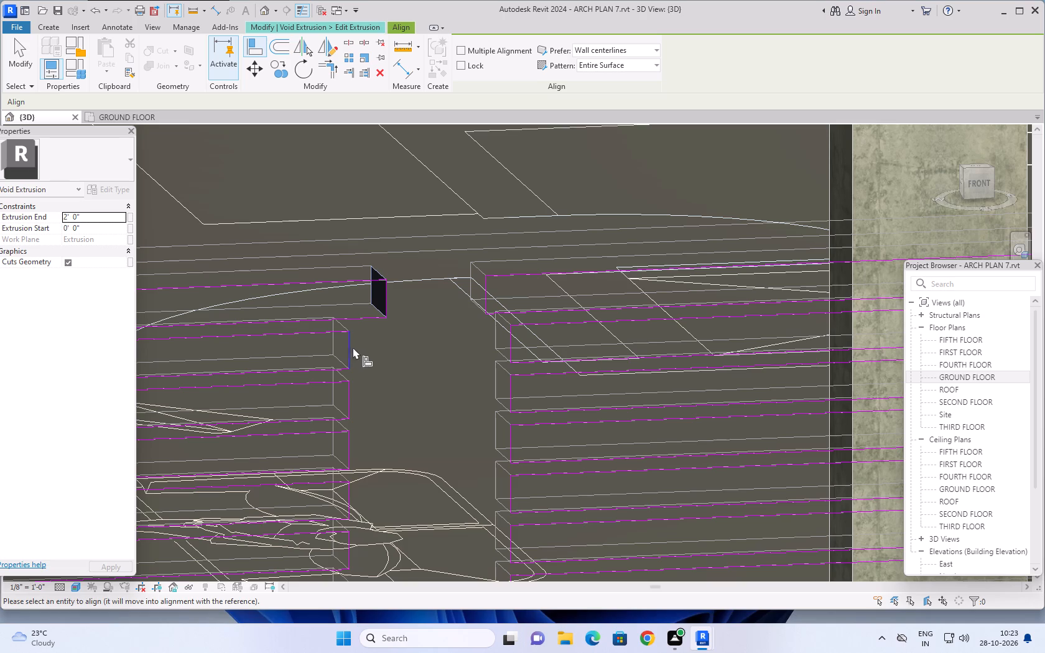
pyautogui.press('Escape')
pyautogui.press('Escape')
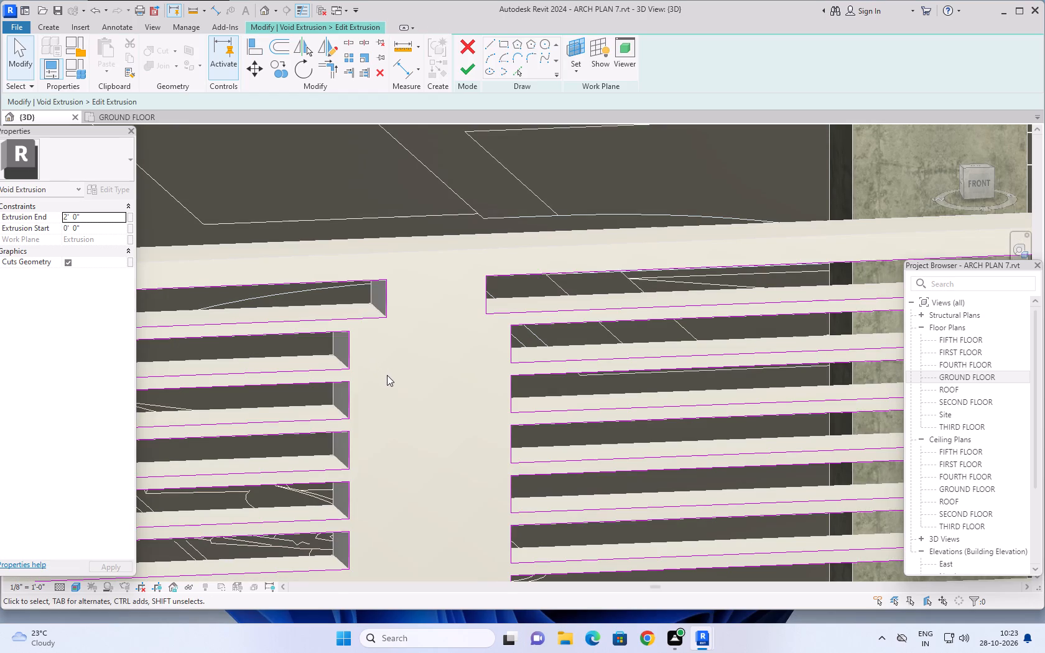
# Nudge the inner end line of the first column's second slot to within about 1/4" of the top slot's inner end.
pyautogui.keyDown('shift'); pyautogui.moveTo(387, 375); pyautogui.dragTo(363, 376, button='middle'); pyautogui.keyUp('shift')
pyautogui.scroll(-3, 363, 367)
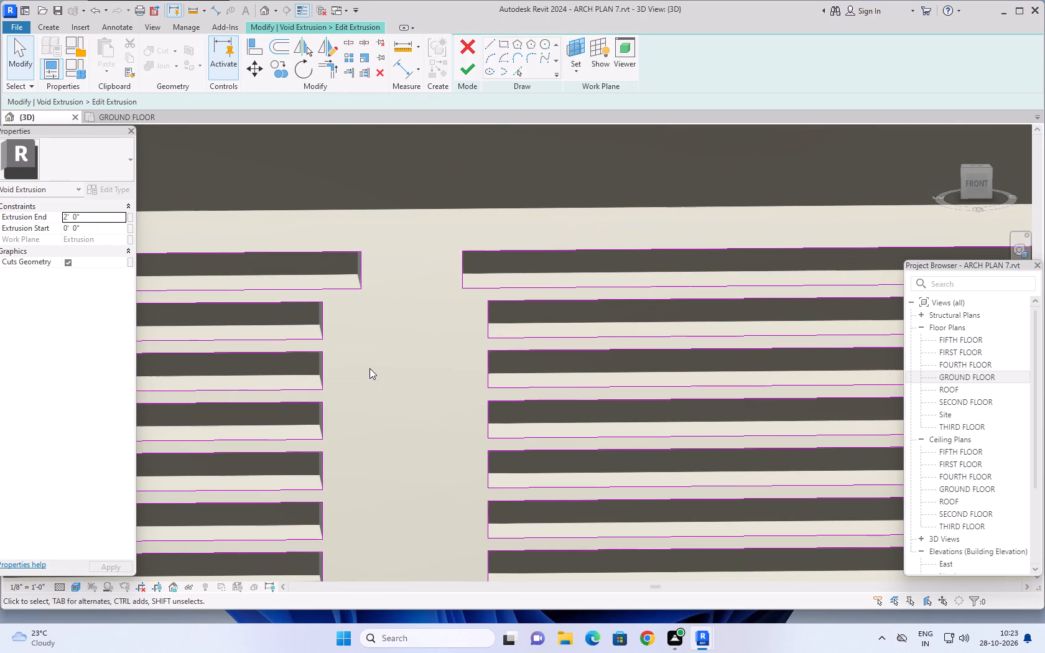
pyautogui.moveTo(370, 368); pyautogui.dragTo(440, 340, button='middle')
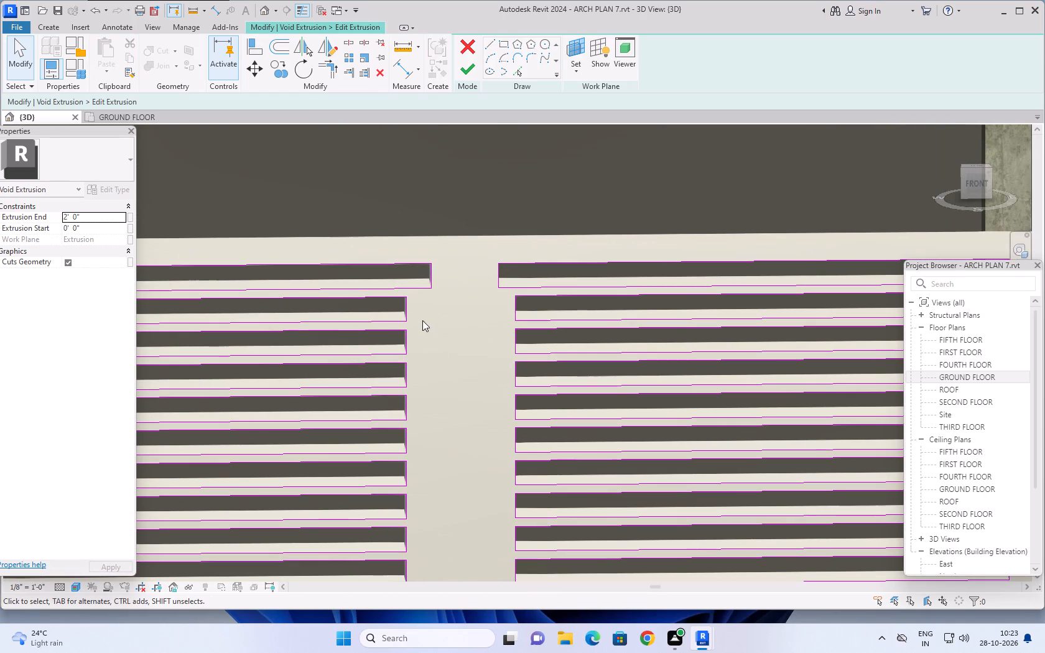
pyautogui.press('Escape')
pyautogui.press('Escape')
pyautogui.click(409, 310)
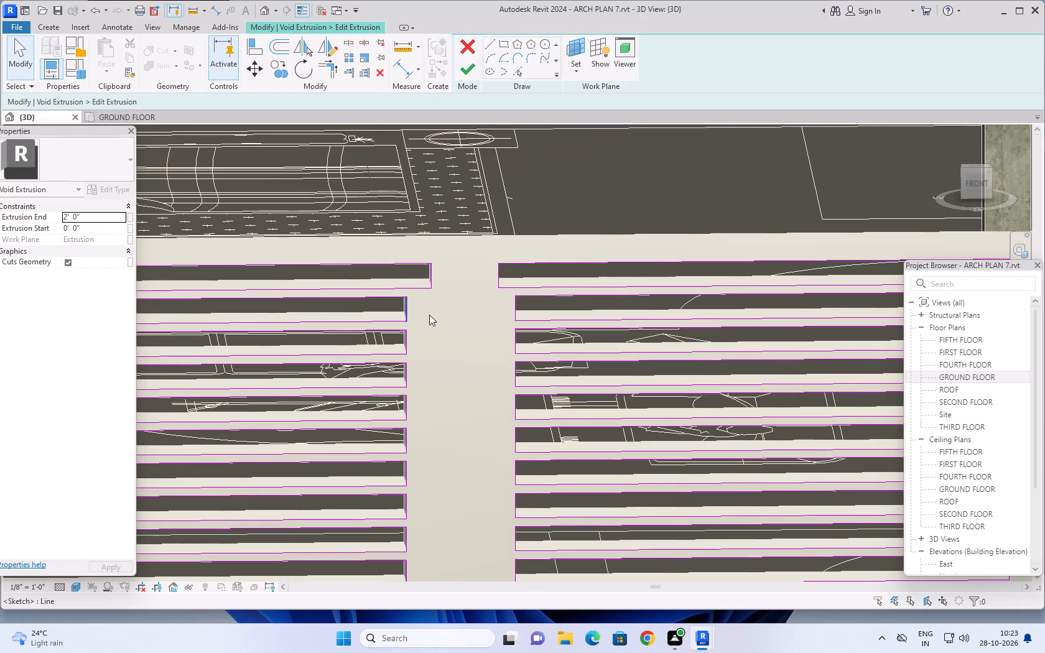
pyautogui.press('Right')
pyautogui.press('Right')
pyautogui.press('Right')
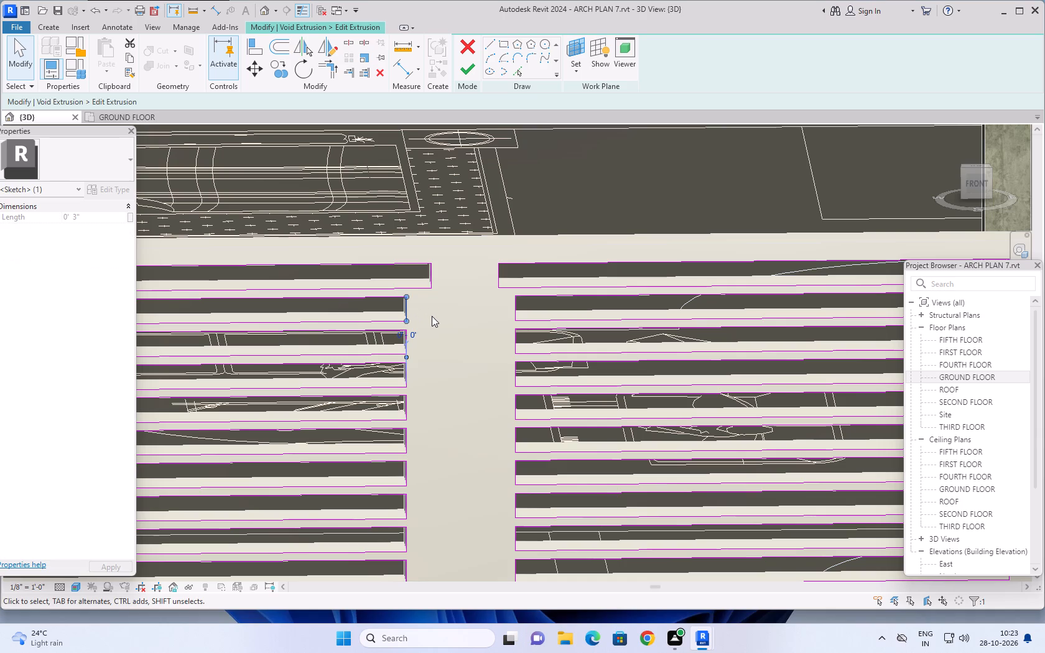
pyautogui.press('Right')
pyautogui.press('Right')
pyautogui.press('Right')
pyautogui.press('Right')
pyautogui.press('Right')
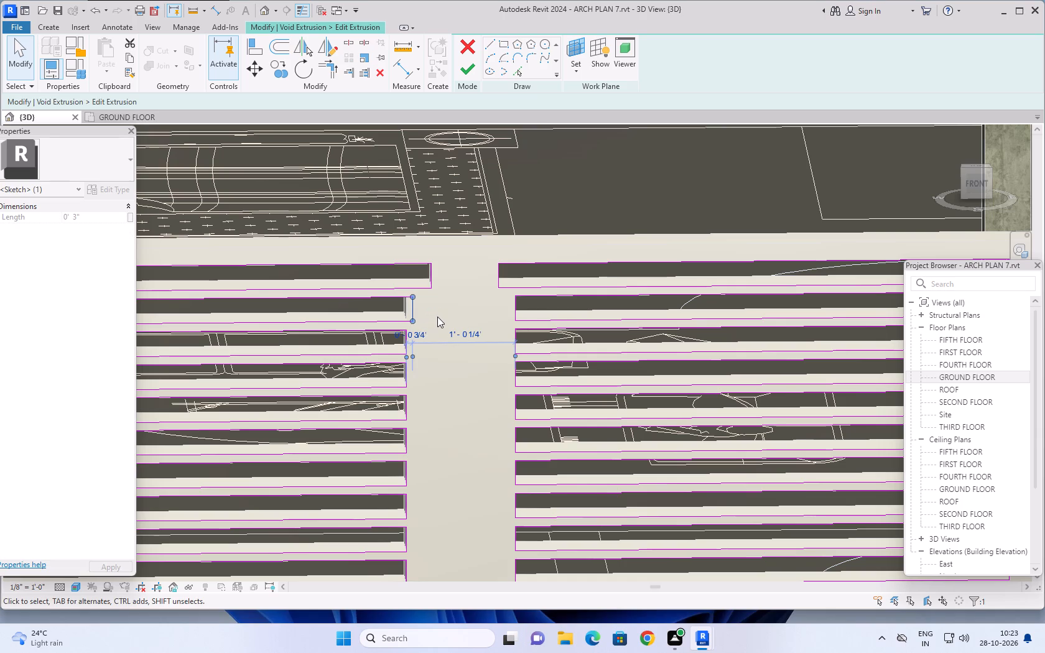
pyautogui.press('Right')
pyautogui.press('Right')
pyautogui.press('Right')
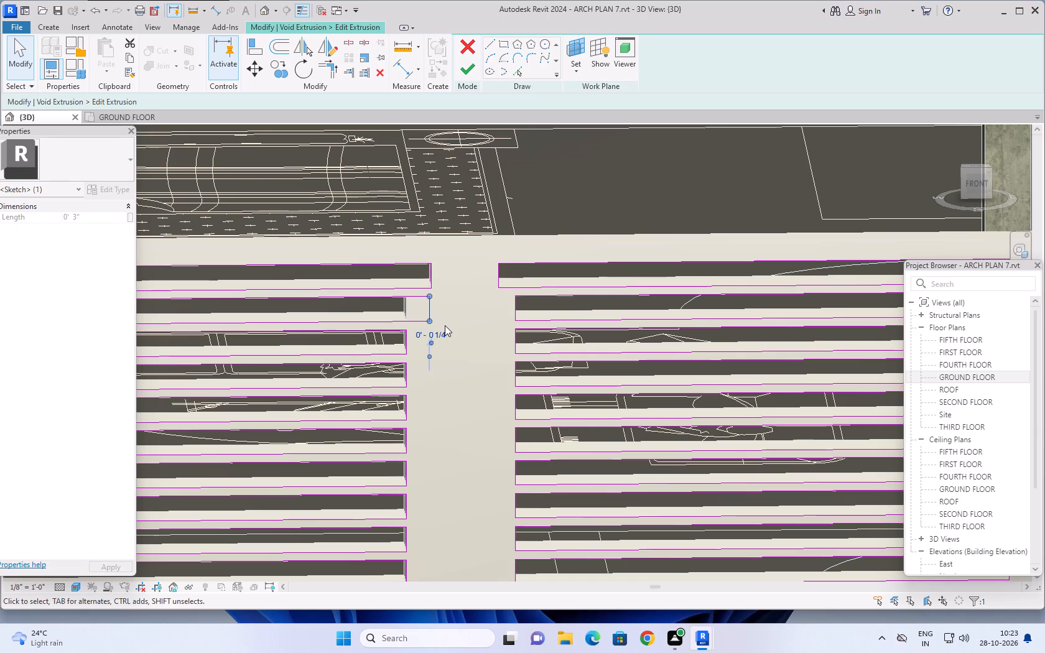
# Examine the nudged slot end against the top slot's end from directly in front of the gate.
pyautogui.keyDown('shift'); pyautogui.moveTo(446, 361); pyautogui.dragTo(434, 359, button='middle'); pyautogui.keyUp('shift')
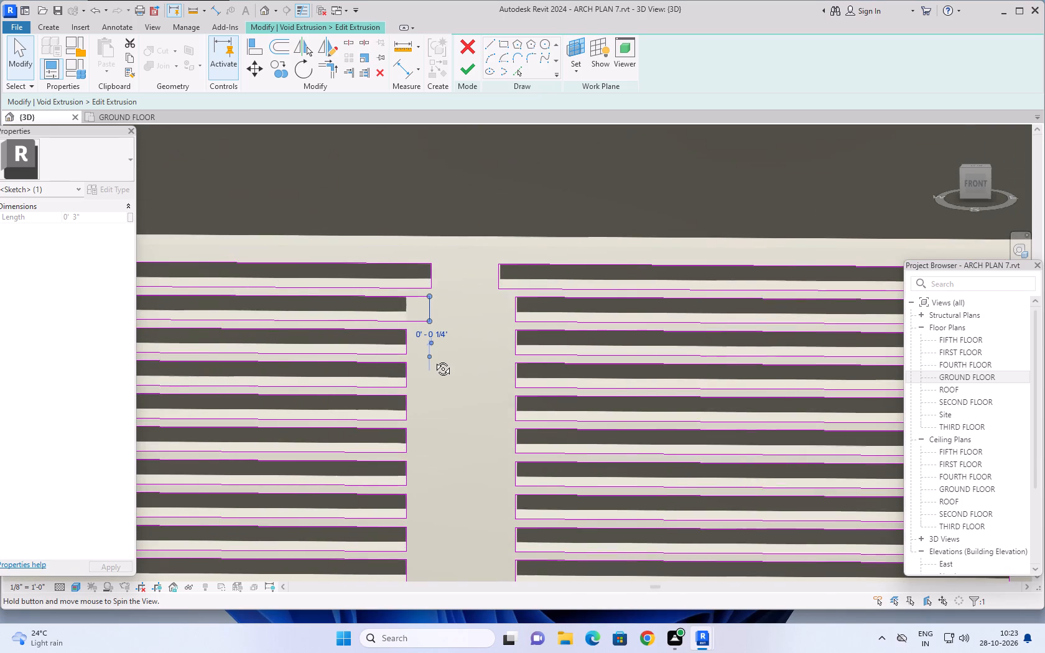
pyautogui.keyDown('shift'); pyautogui.moveTo(434, 359); pyautogui.dragTo(434, 359, button='middle'); pyautogui.keyUp('shift')
pyautogui.scroll(-3, 434, 359)
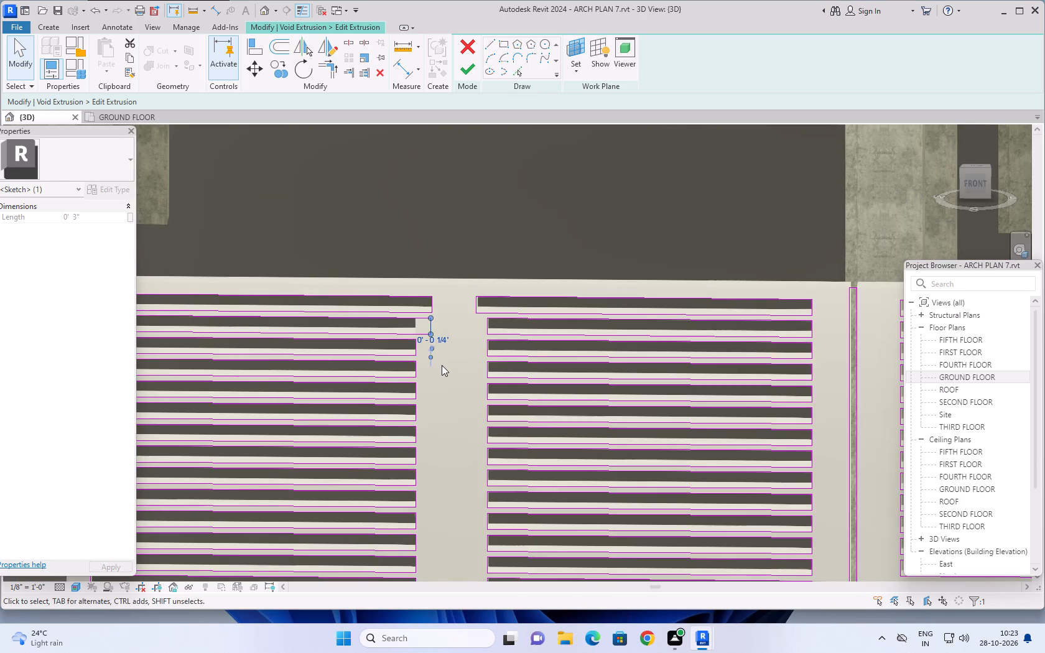
pyautogui.scroll(1, 444, 367)
pyautogui.scroll(-4, 444, 368)
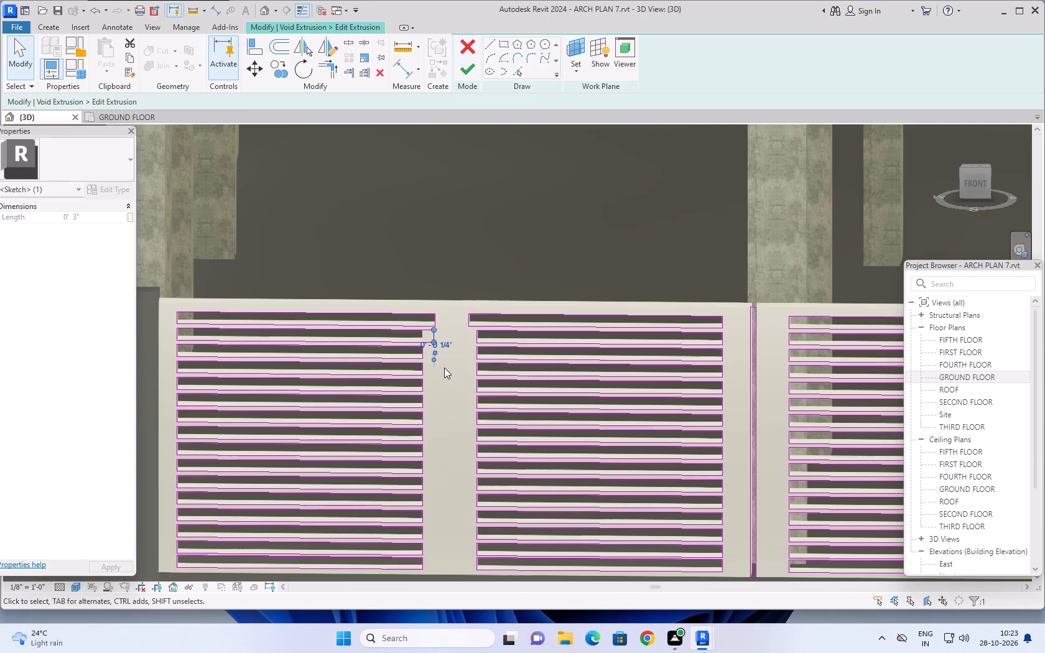
pyautogui.moveTo(448, 370); pyautogui.dragTo(455, 371, button='middle')
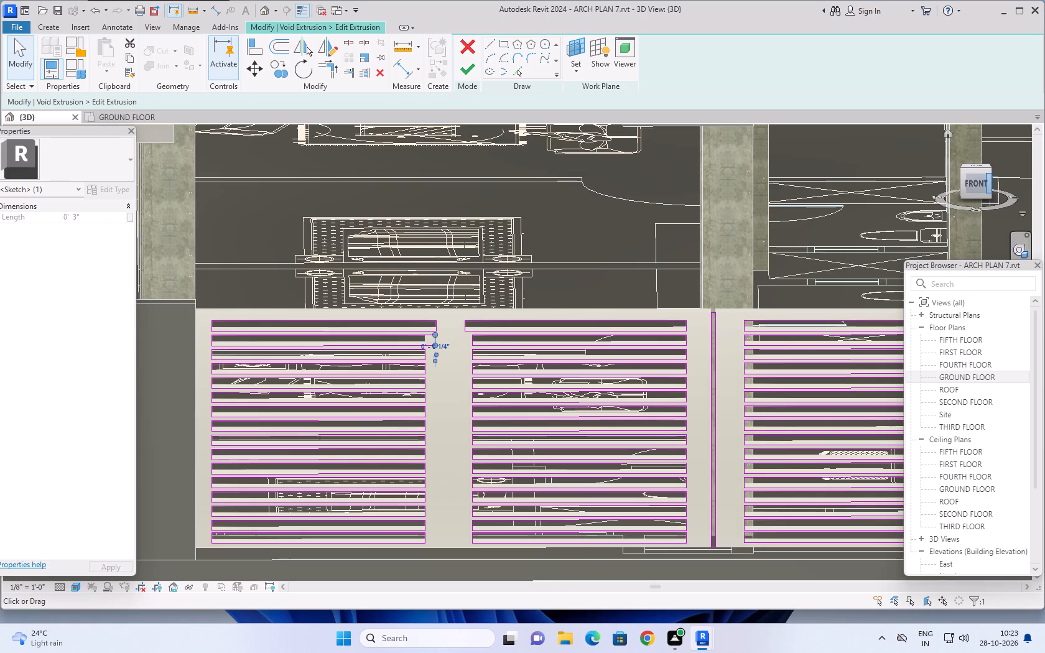
pyautogui.click(983, 186)
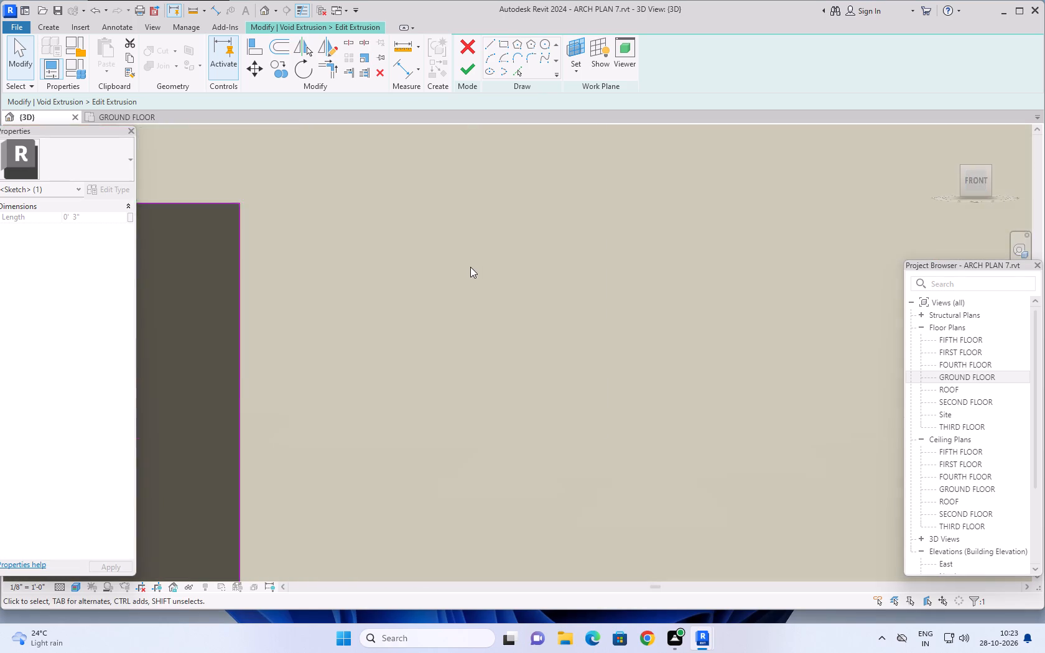
pyautogui.scroll(-4, 422, 268)
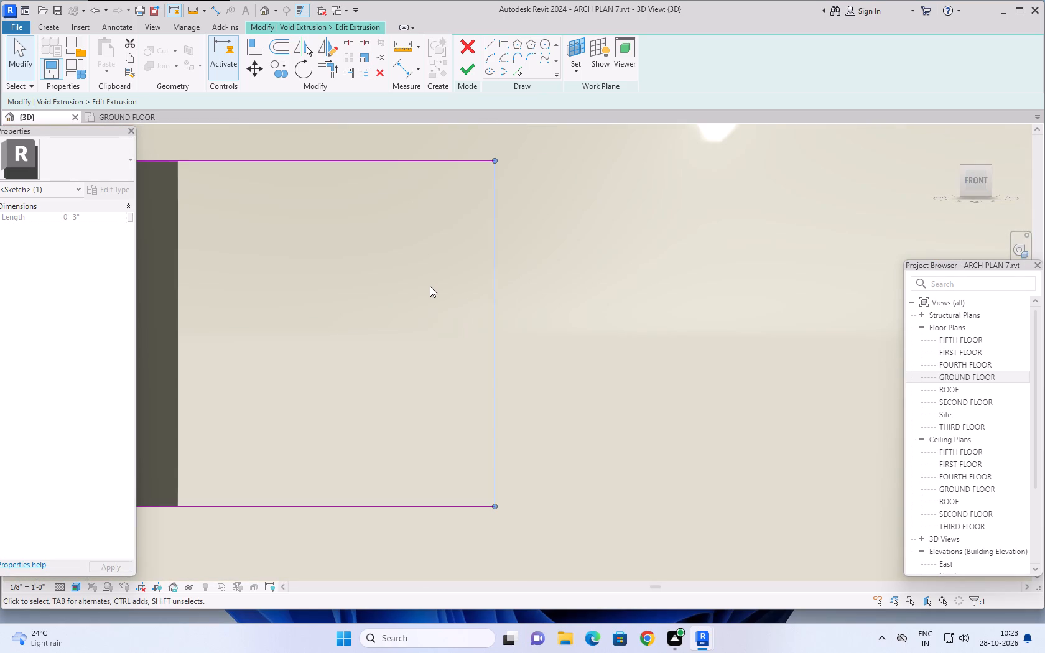
pyautogui.scroll(-5, 430, 286)
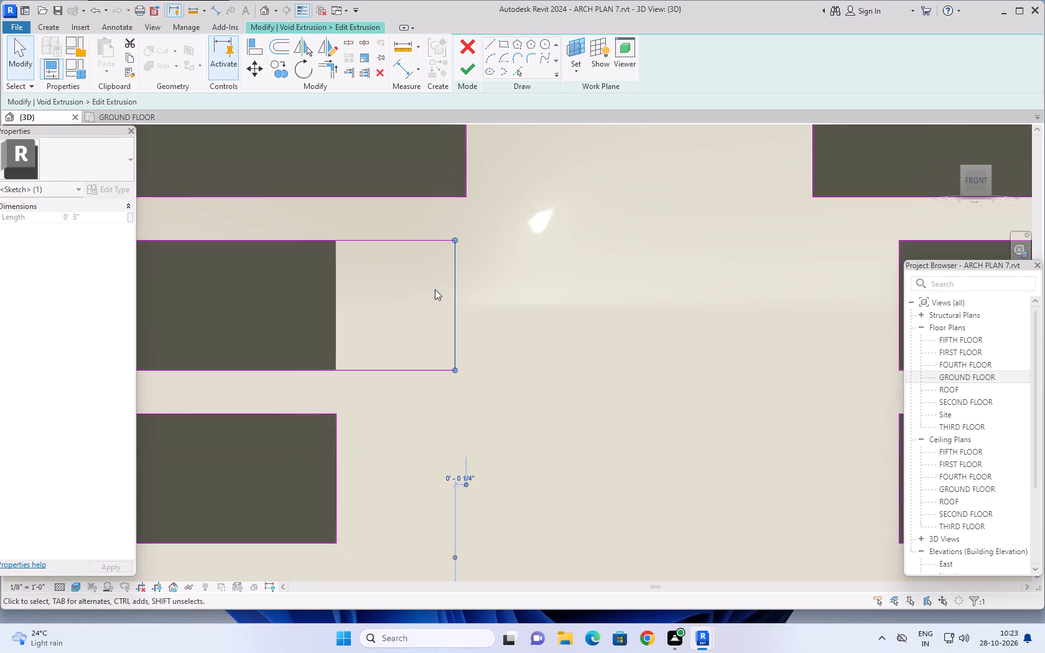
pyautogui.scroll(-1, 435, 289)
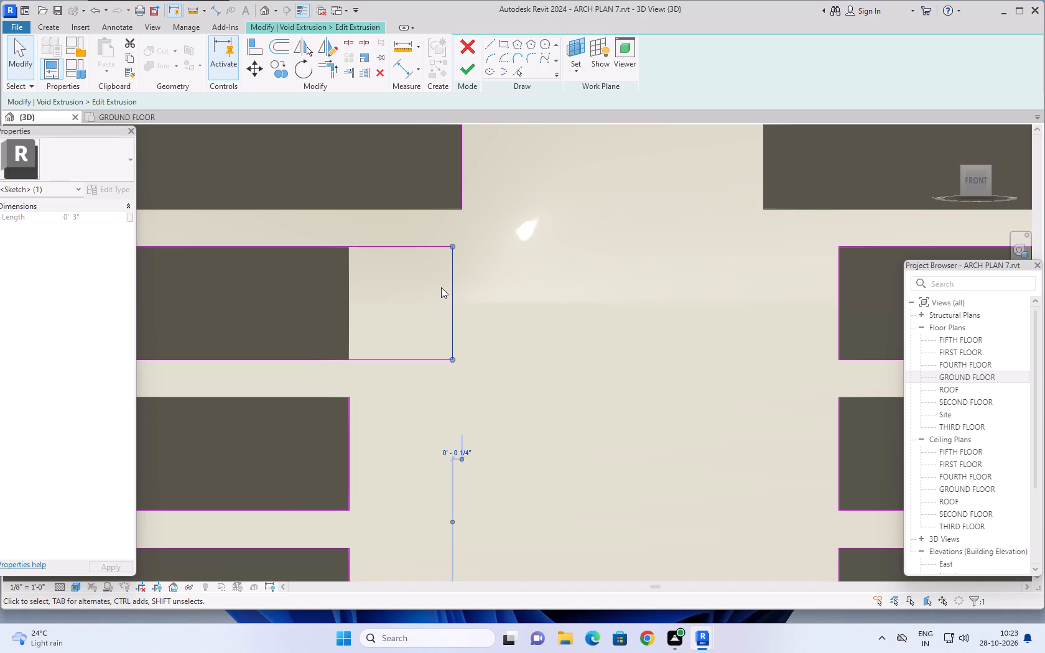
pyautogui.scroll(-1, 442, 287)
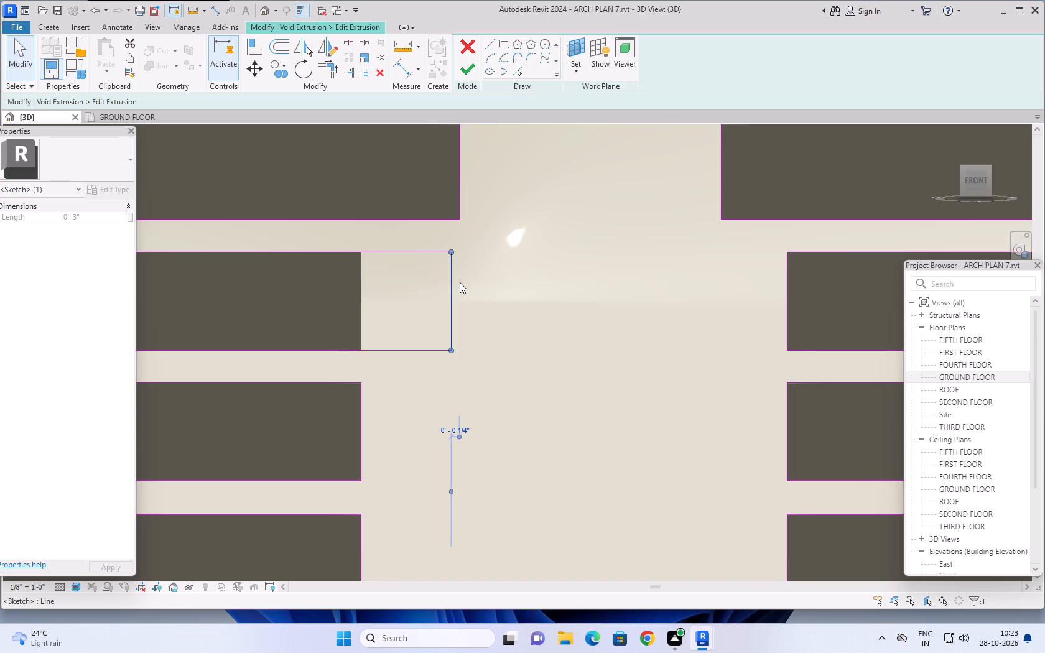
# Undo the last nudge of the second slot's inner end line and deselect everything.
pyautogui.hotkey('ctrl', 'z')
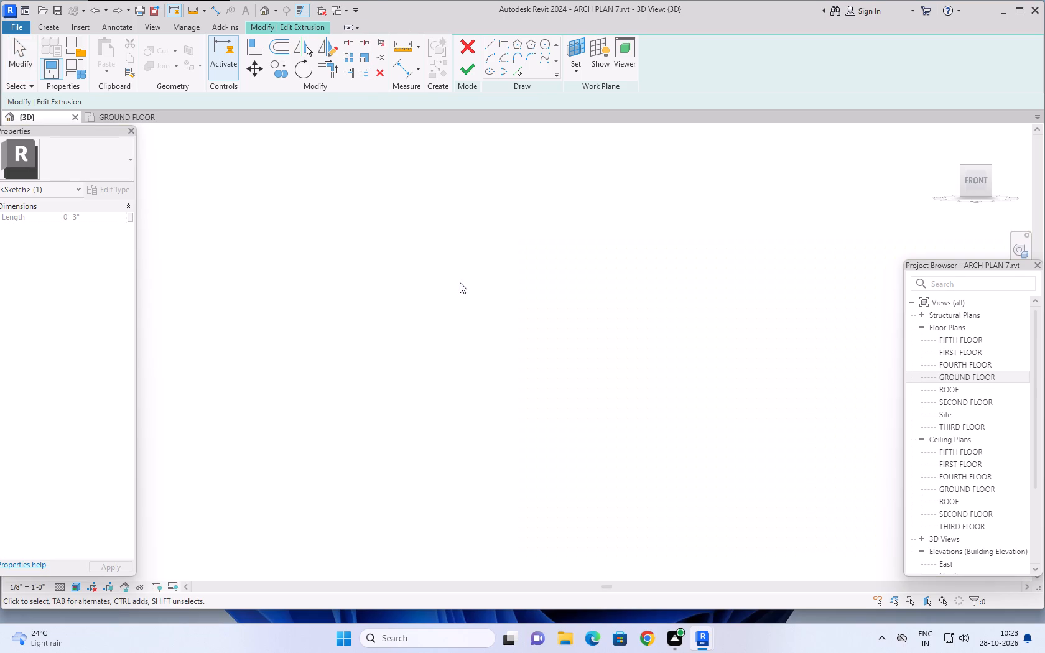
pyautogui.scroll(-1, 507, 284)
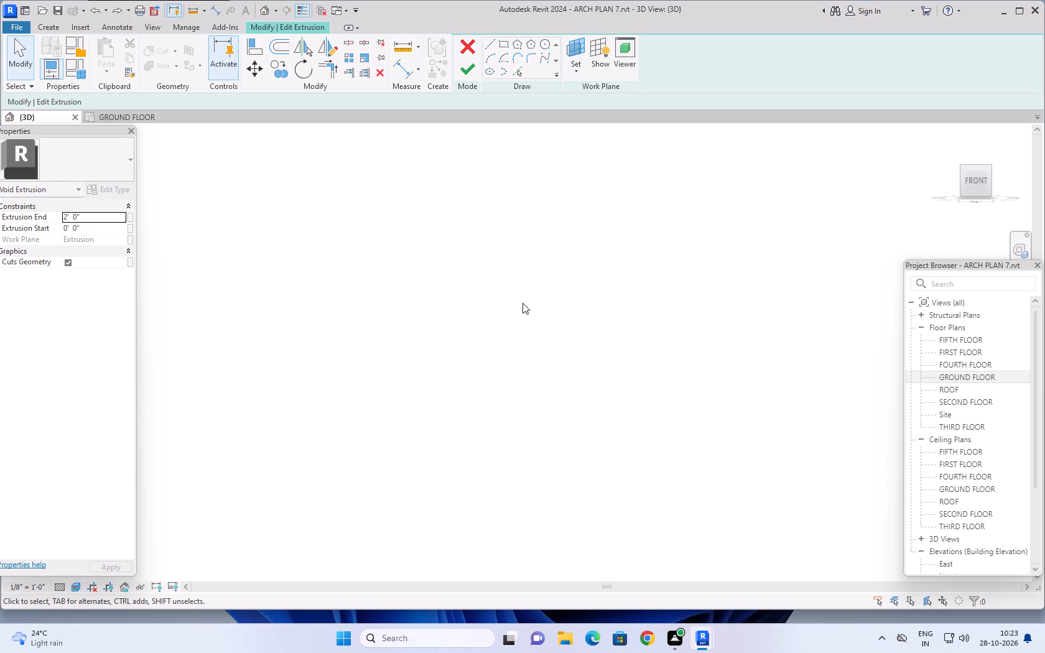
pyautogui.scroll(-6, 522, 303)
pyautogui.scroll(-6, 486, 211)
pyautogui.scroll(-5, 532, 276)
pyautogui.scroll(-14, 605, 300)
pyautogui.scroll(10, 661, 206)
pyautogui.scroll(11, 592, 272)
pyautogui.scroll(2, 523, 263)
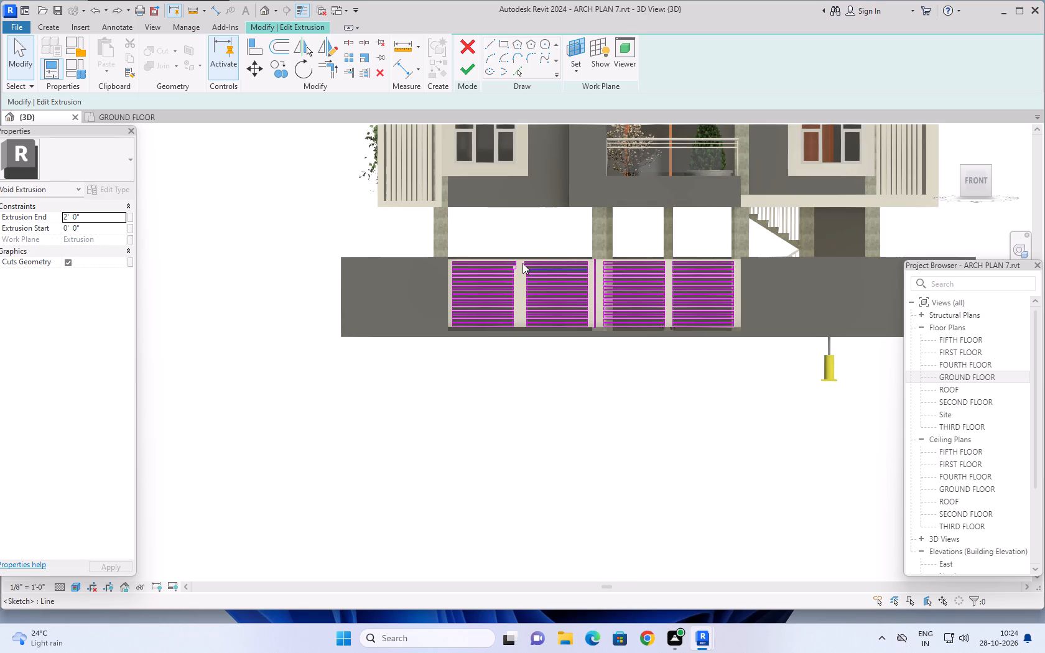
pyautogui.scroll(3, 522, 263)
pyautogui.press('Escape')
pyautogui.press('Escape')
pyautogui.press('Escape')
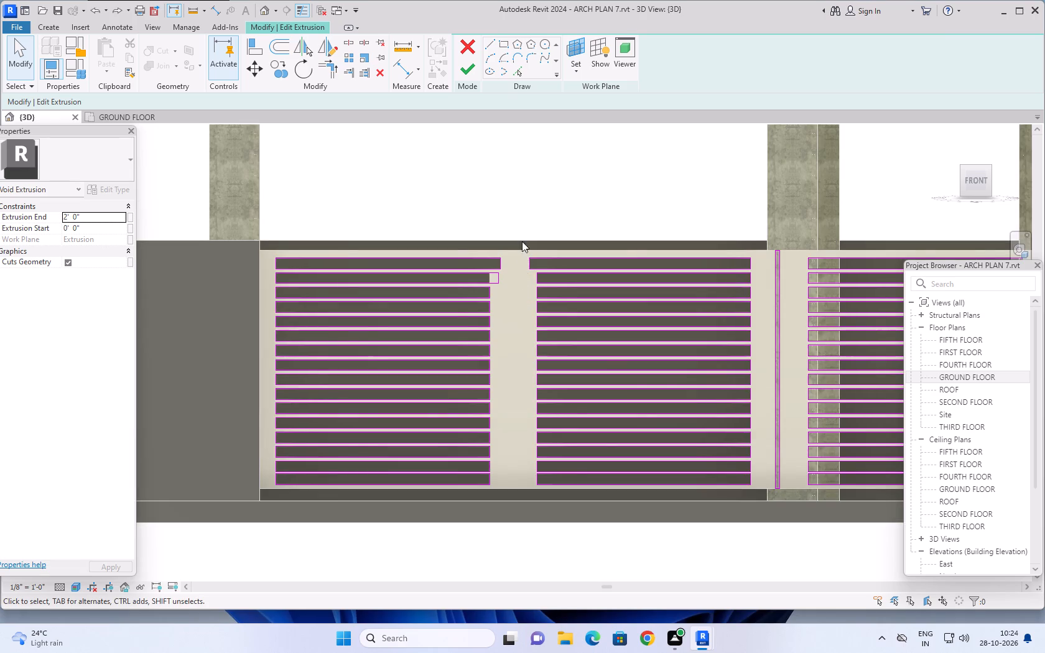
pyautogui.press('Escape')
pyautogui.press('Escape')
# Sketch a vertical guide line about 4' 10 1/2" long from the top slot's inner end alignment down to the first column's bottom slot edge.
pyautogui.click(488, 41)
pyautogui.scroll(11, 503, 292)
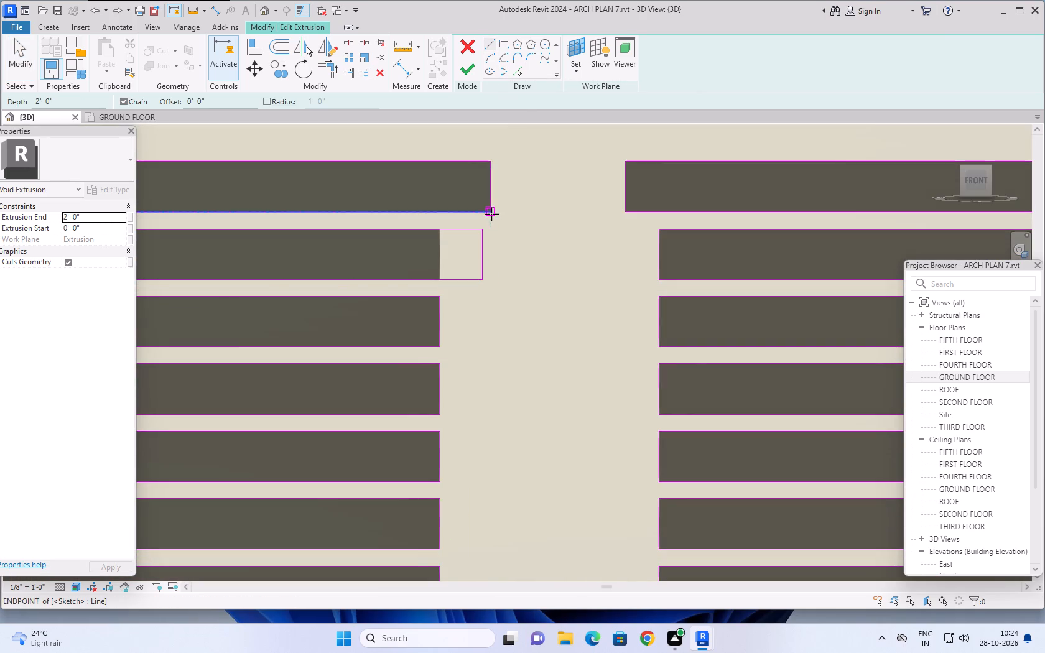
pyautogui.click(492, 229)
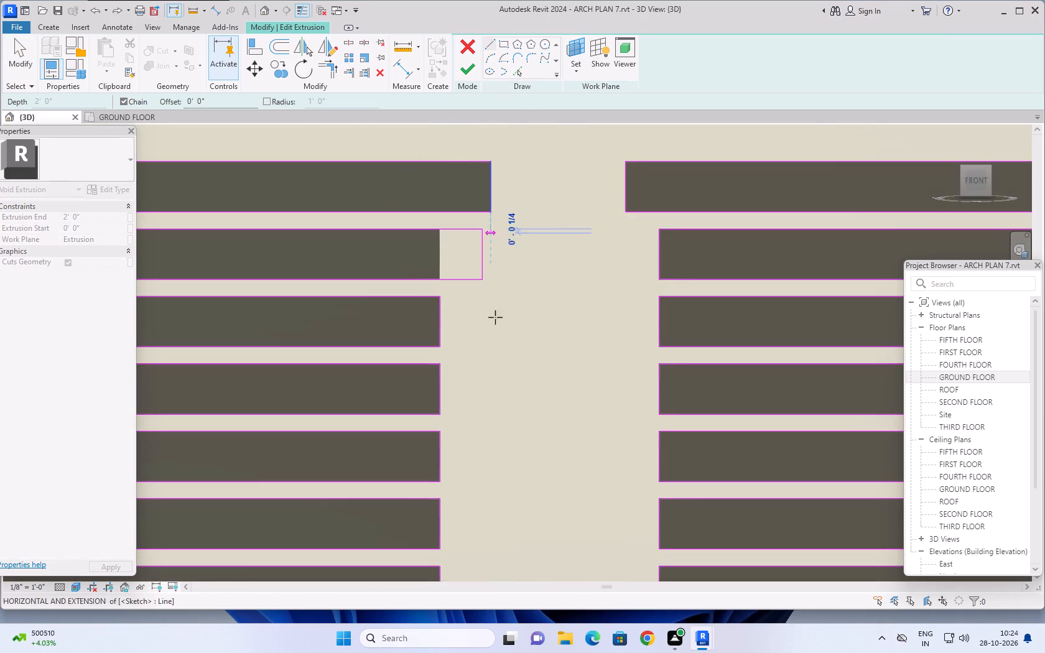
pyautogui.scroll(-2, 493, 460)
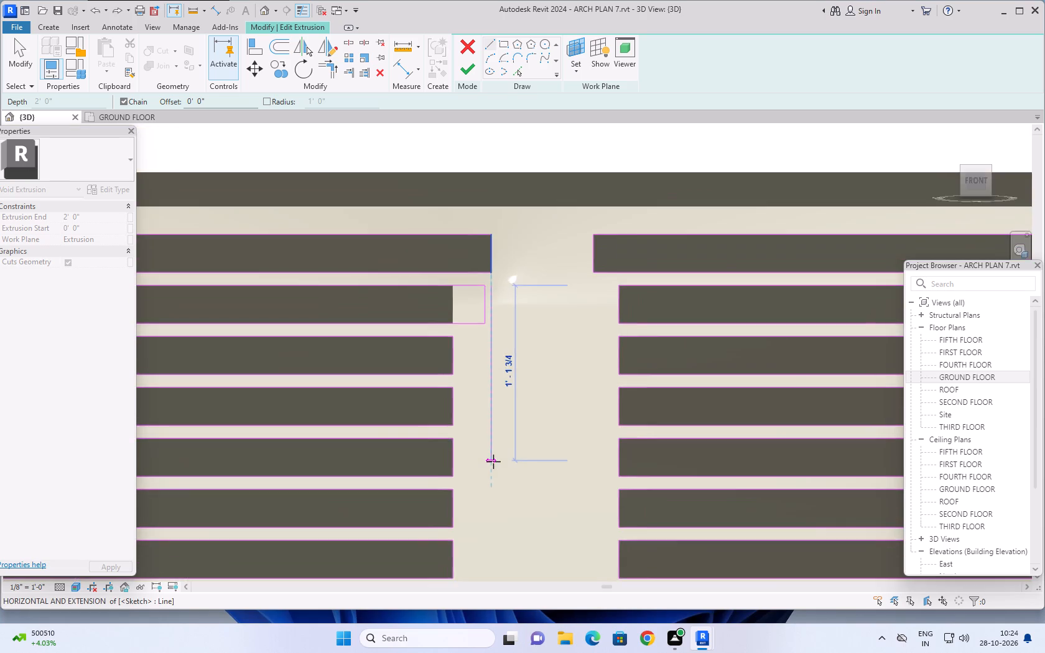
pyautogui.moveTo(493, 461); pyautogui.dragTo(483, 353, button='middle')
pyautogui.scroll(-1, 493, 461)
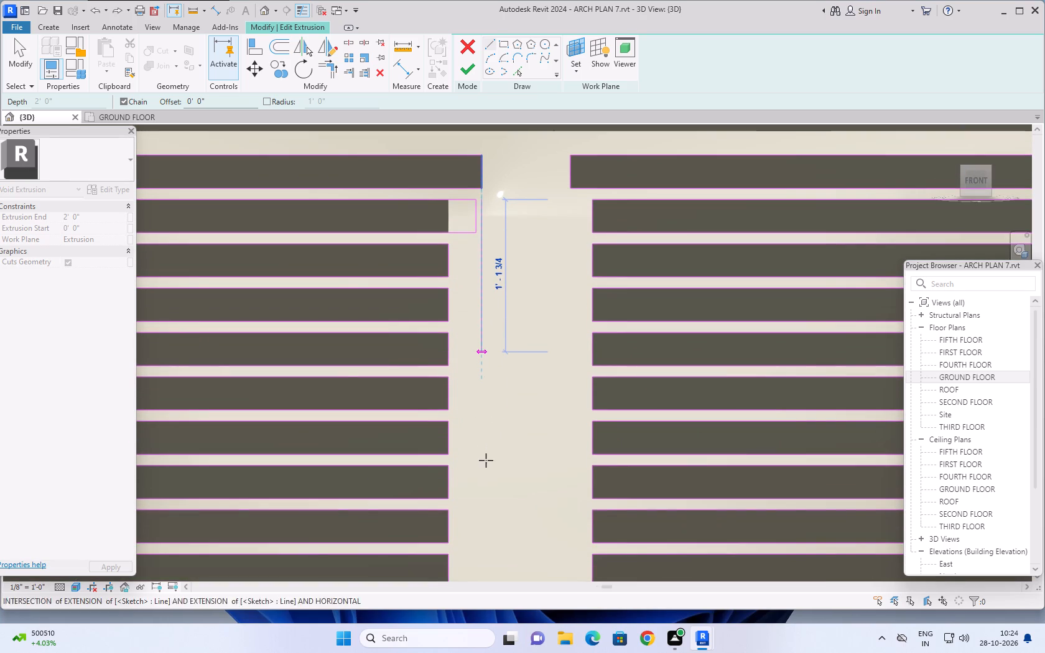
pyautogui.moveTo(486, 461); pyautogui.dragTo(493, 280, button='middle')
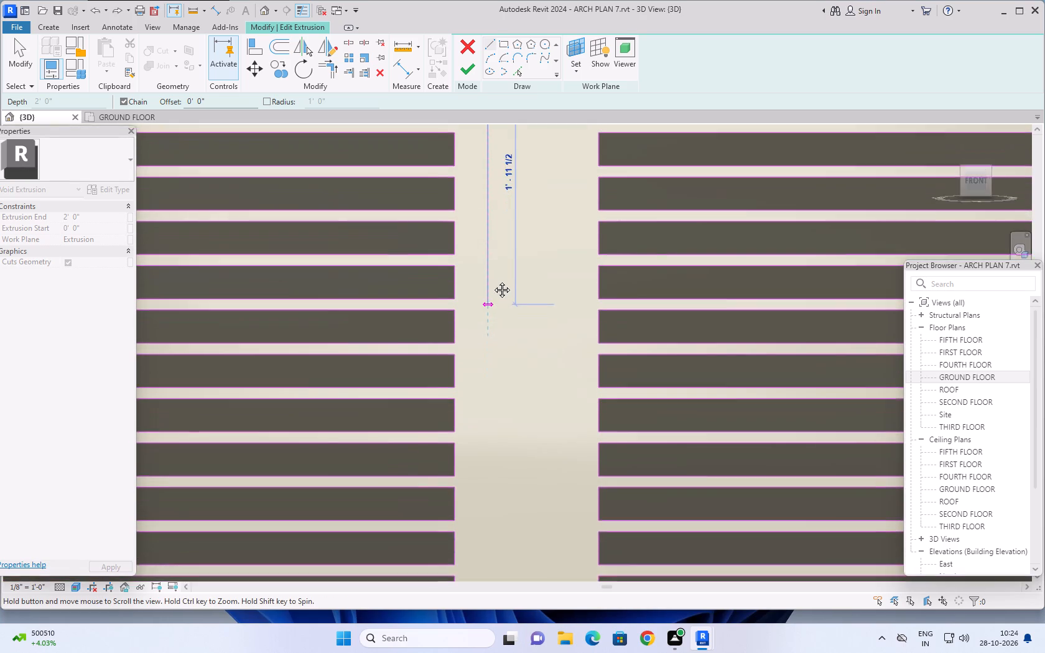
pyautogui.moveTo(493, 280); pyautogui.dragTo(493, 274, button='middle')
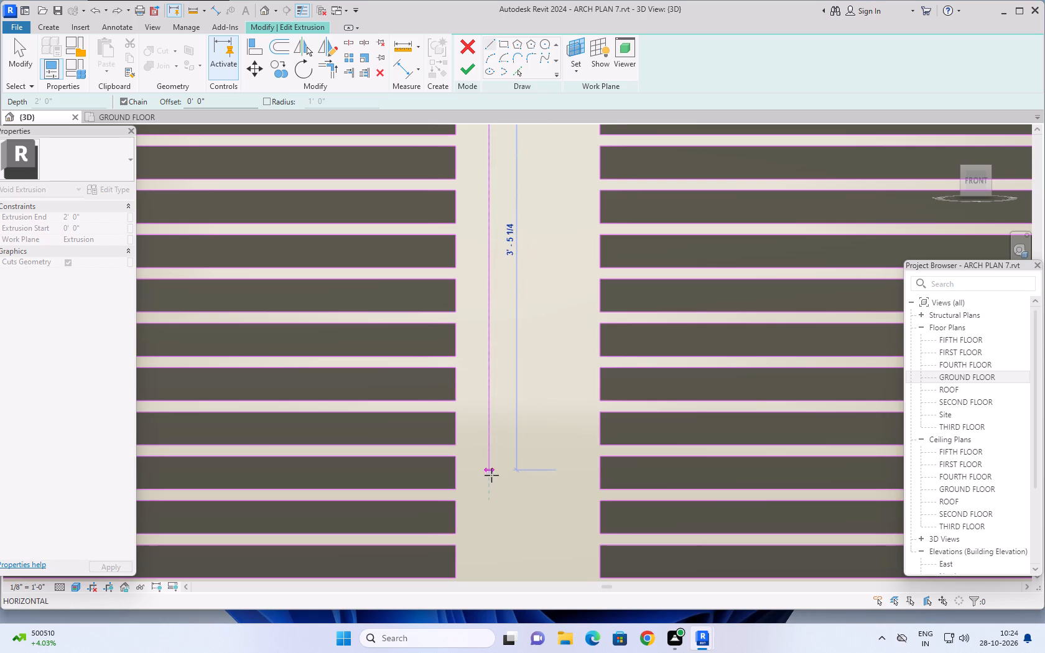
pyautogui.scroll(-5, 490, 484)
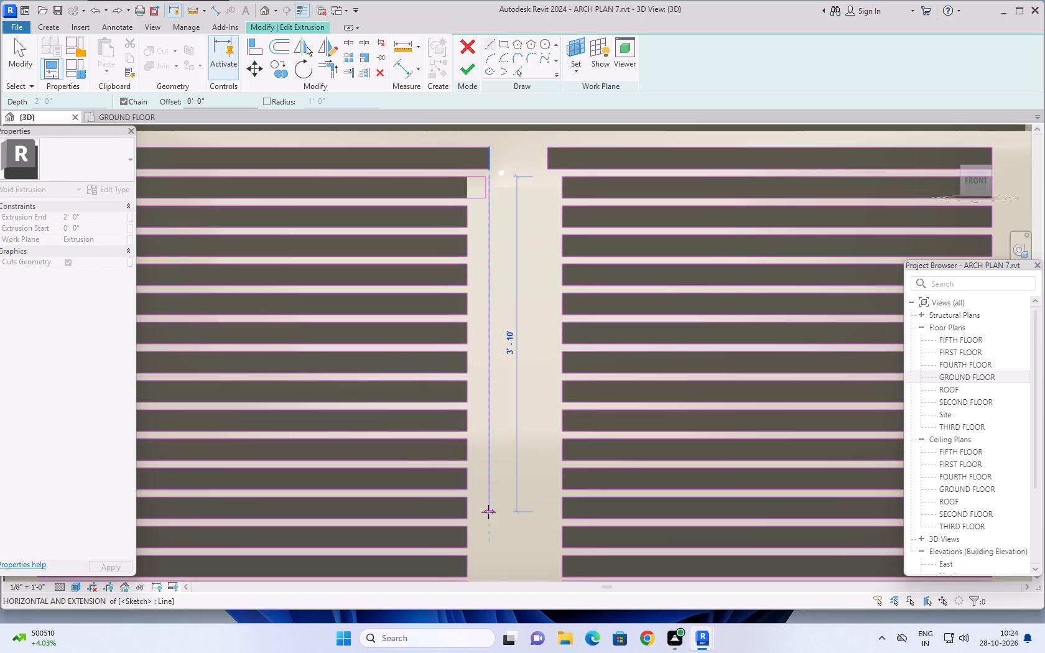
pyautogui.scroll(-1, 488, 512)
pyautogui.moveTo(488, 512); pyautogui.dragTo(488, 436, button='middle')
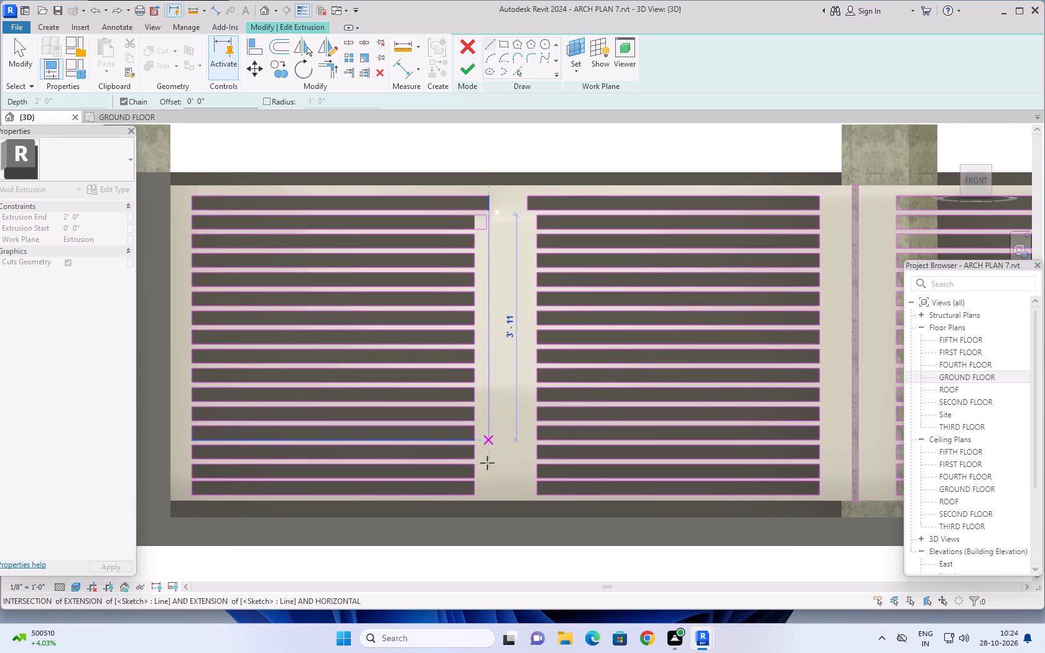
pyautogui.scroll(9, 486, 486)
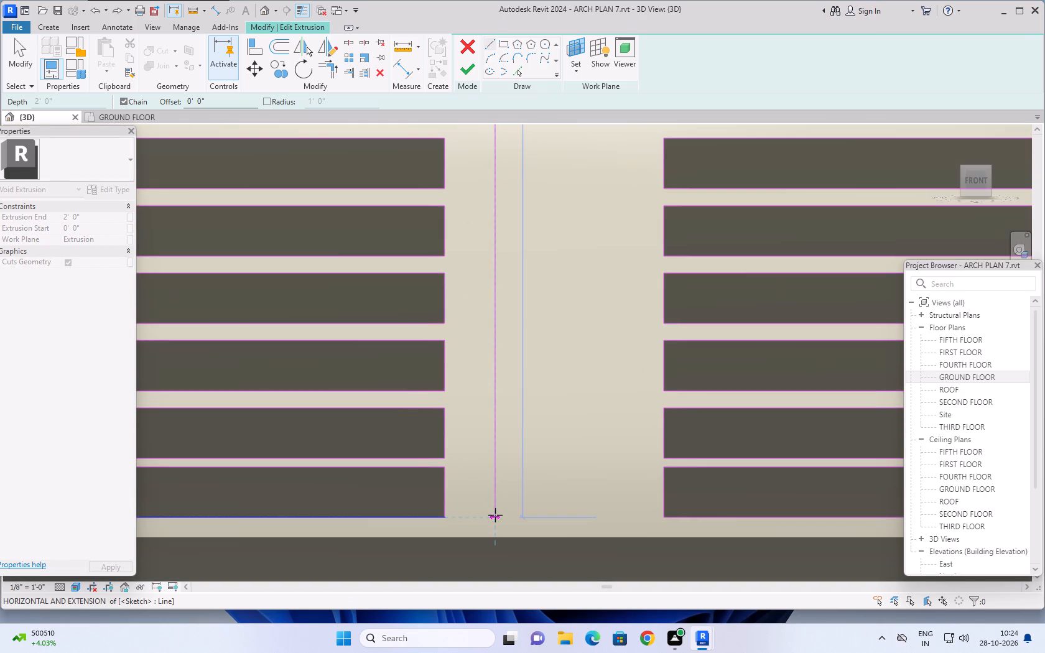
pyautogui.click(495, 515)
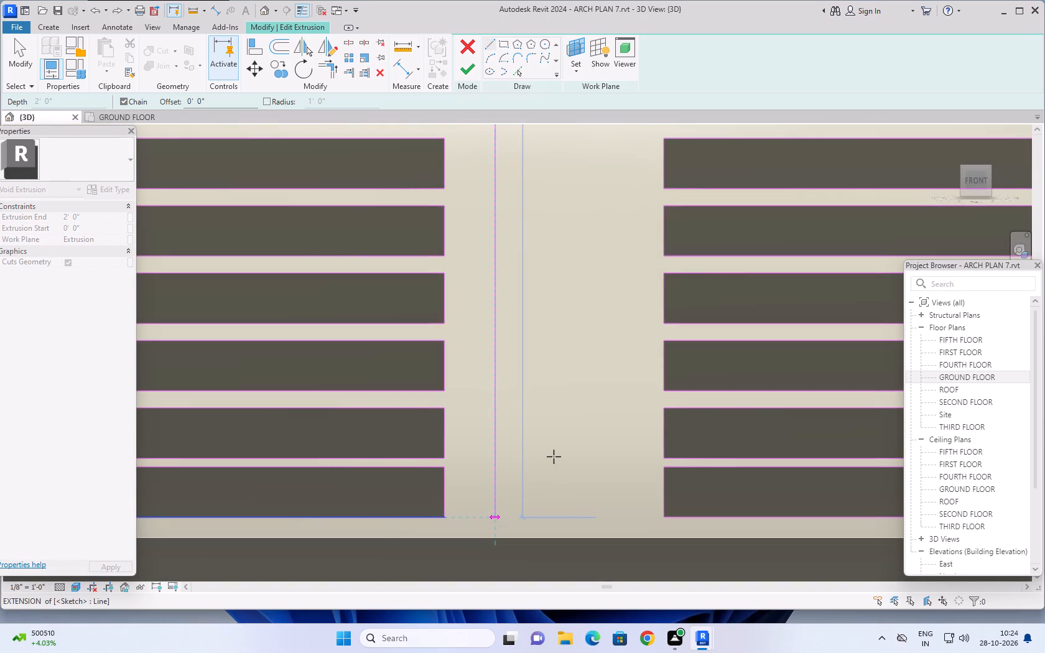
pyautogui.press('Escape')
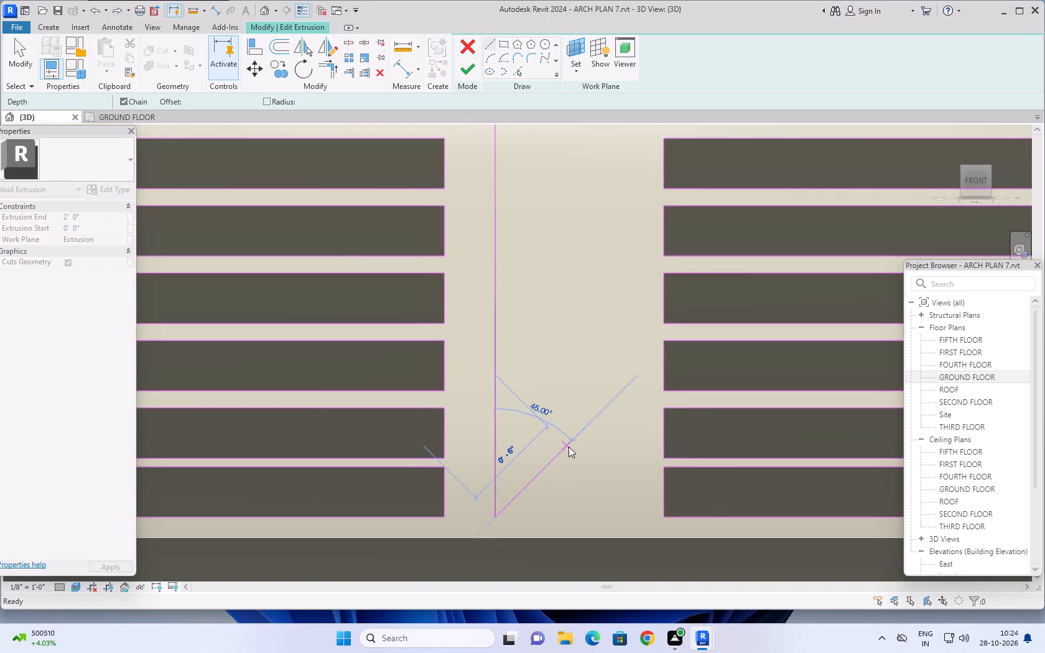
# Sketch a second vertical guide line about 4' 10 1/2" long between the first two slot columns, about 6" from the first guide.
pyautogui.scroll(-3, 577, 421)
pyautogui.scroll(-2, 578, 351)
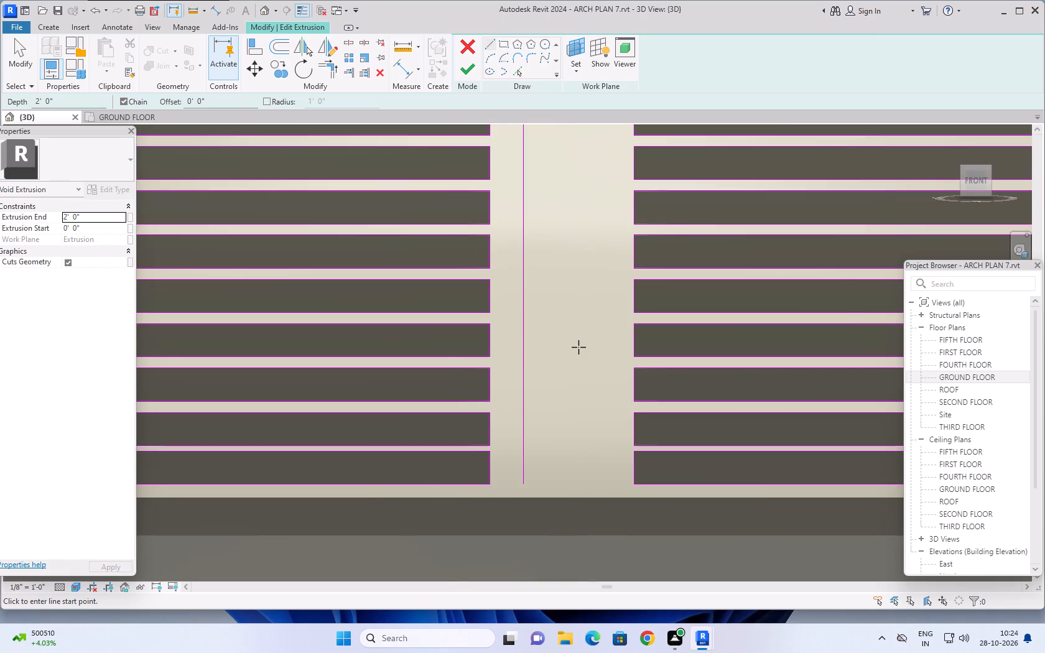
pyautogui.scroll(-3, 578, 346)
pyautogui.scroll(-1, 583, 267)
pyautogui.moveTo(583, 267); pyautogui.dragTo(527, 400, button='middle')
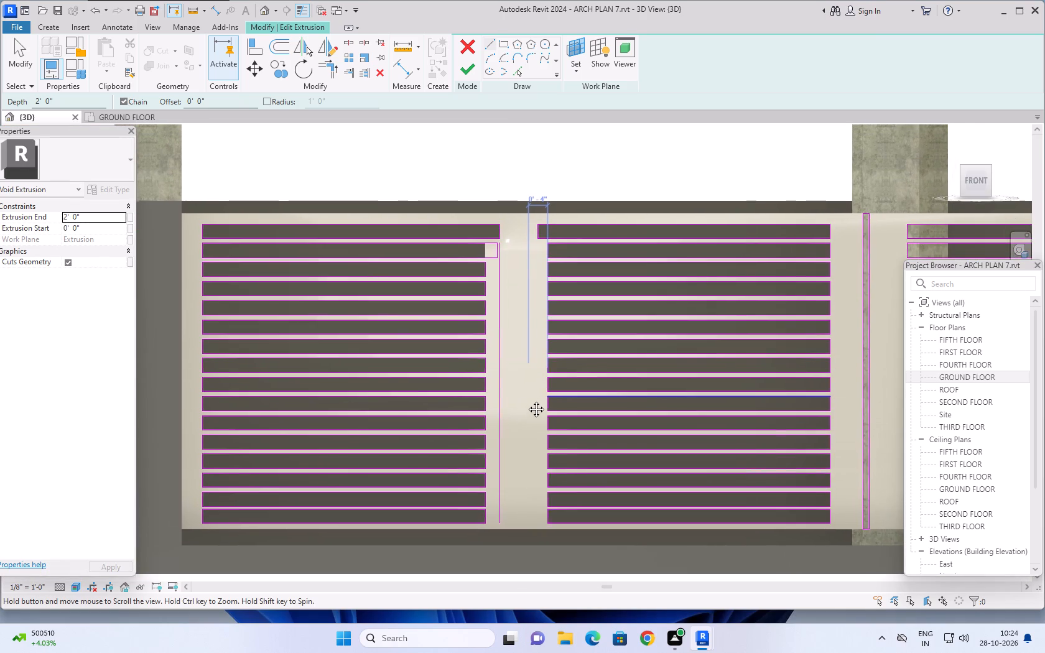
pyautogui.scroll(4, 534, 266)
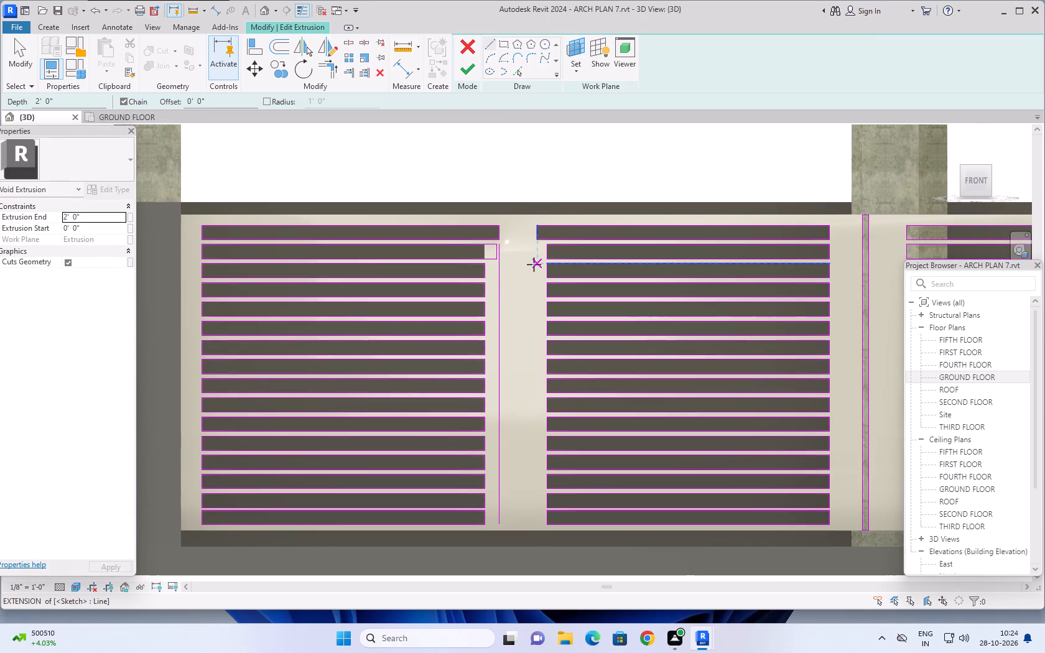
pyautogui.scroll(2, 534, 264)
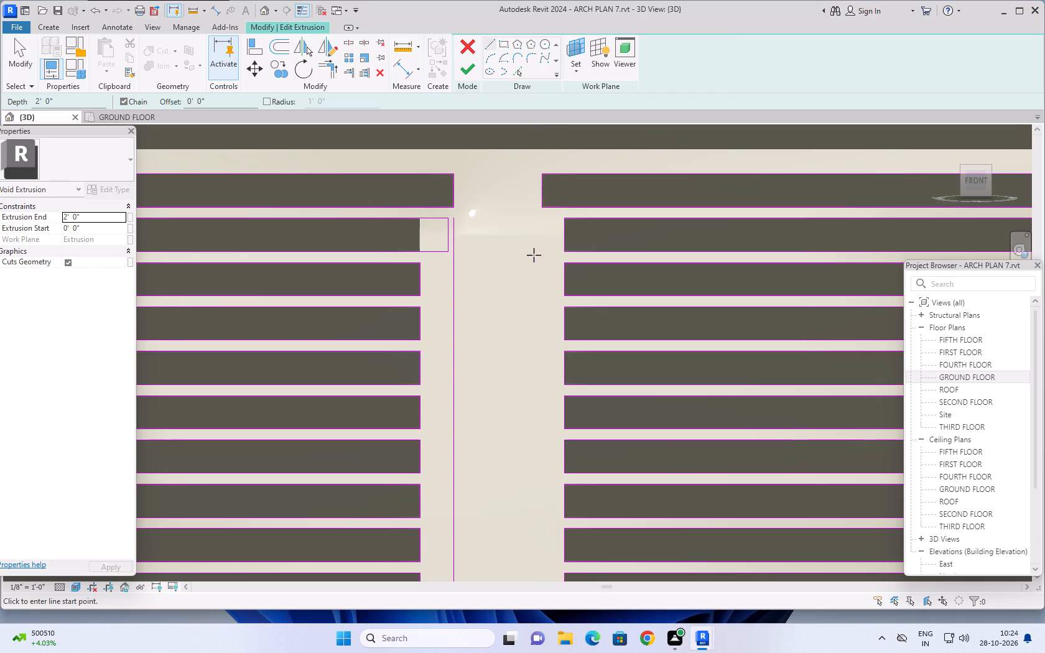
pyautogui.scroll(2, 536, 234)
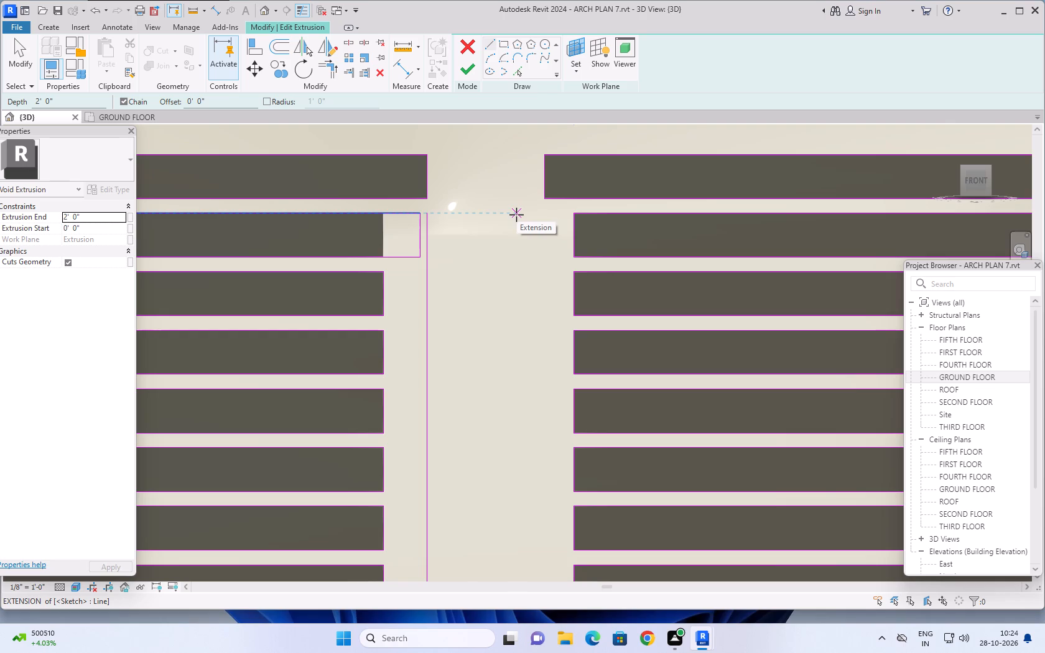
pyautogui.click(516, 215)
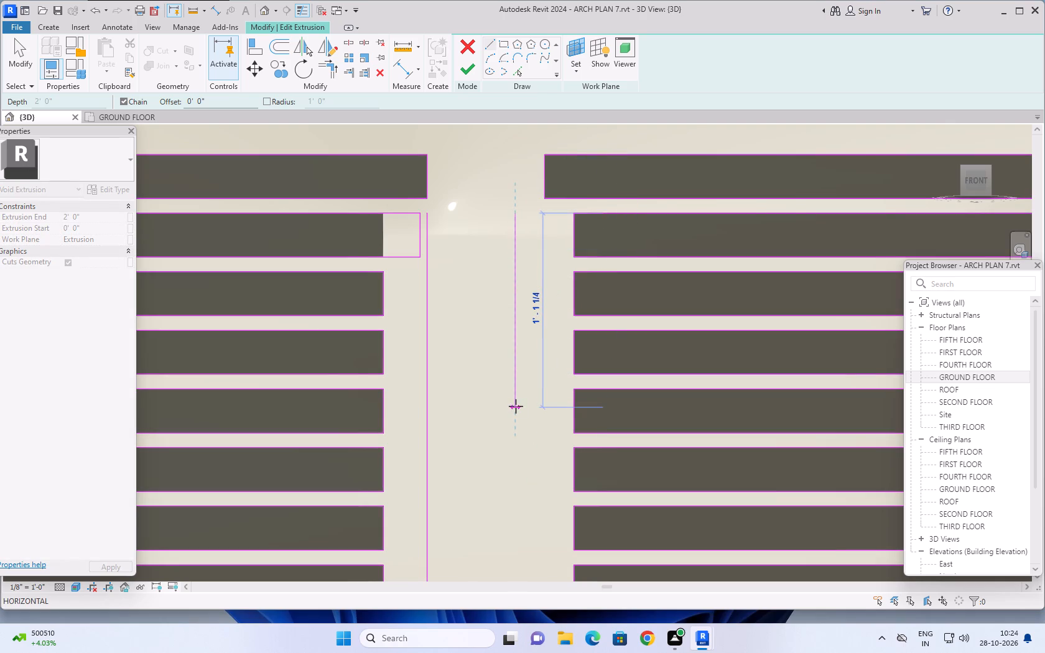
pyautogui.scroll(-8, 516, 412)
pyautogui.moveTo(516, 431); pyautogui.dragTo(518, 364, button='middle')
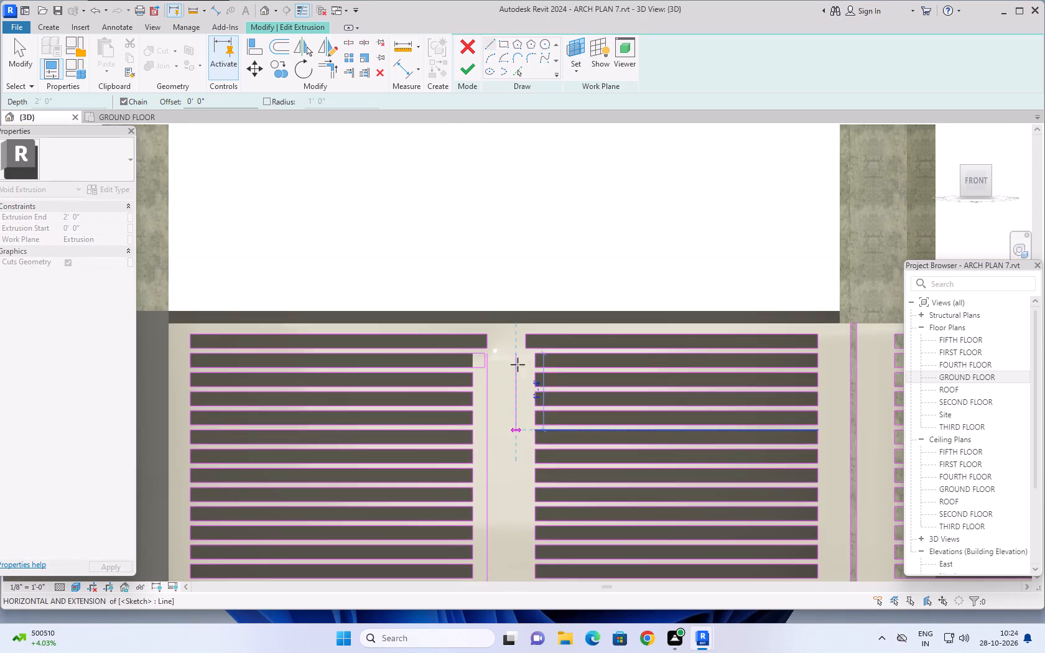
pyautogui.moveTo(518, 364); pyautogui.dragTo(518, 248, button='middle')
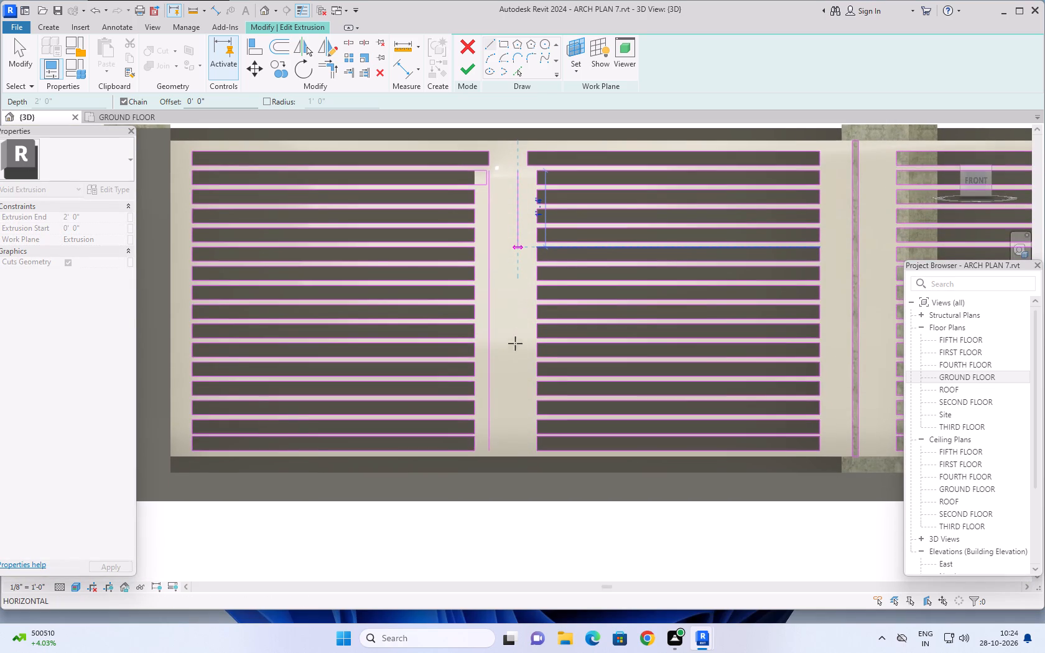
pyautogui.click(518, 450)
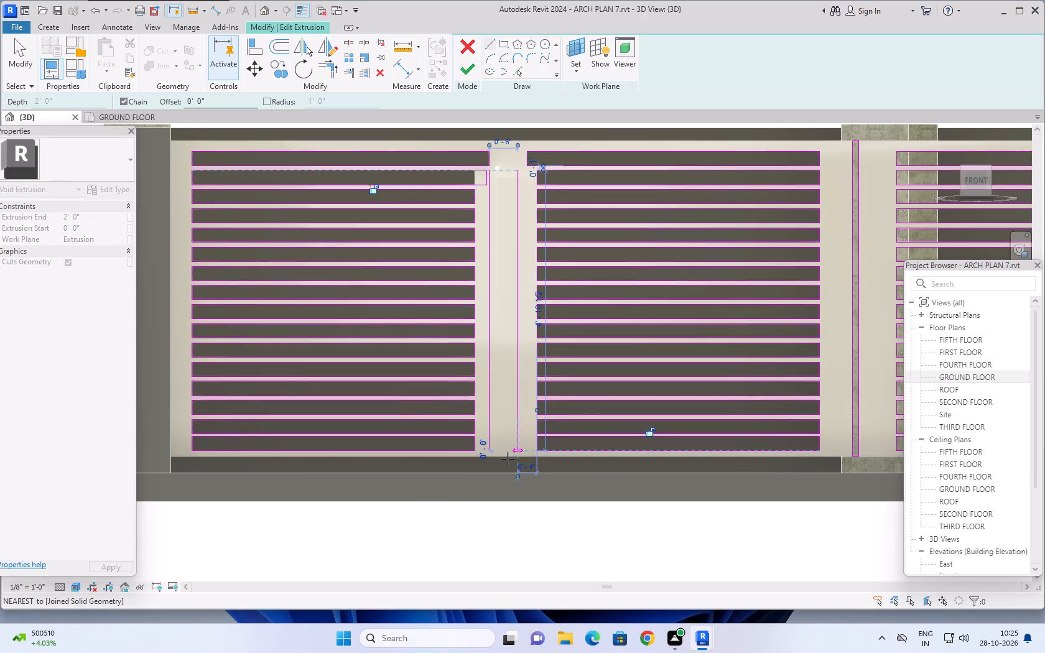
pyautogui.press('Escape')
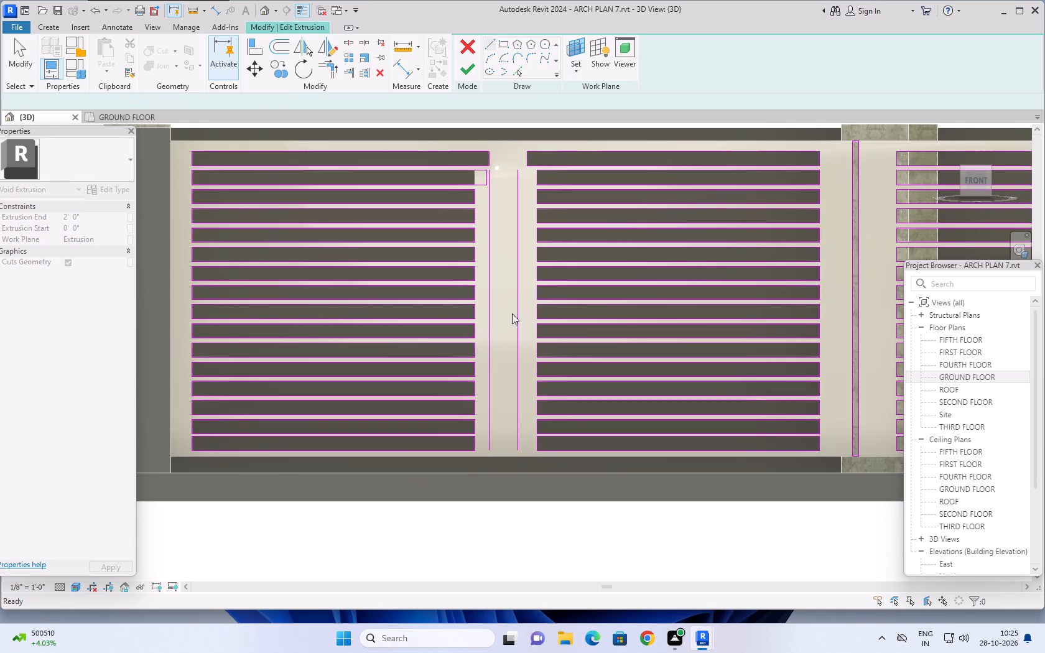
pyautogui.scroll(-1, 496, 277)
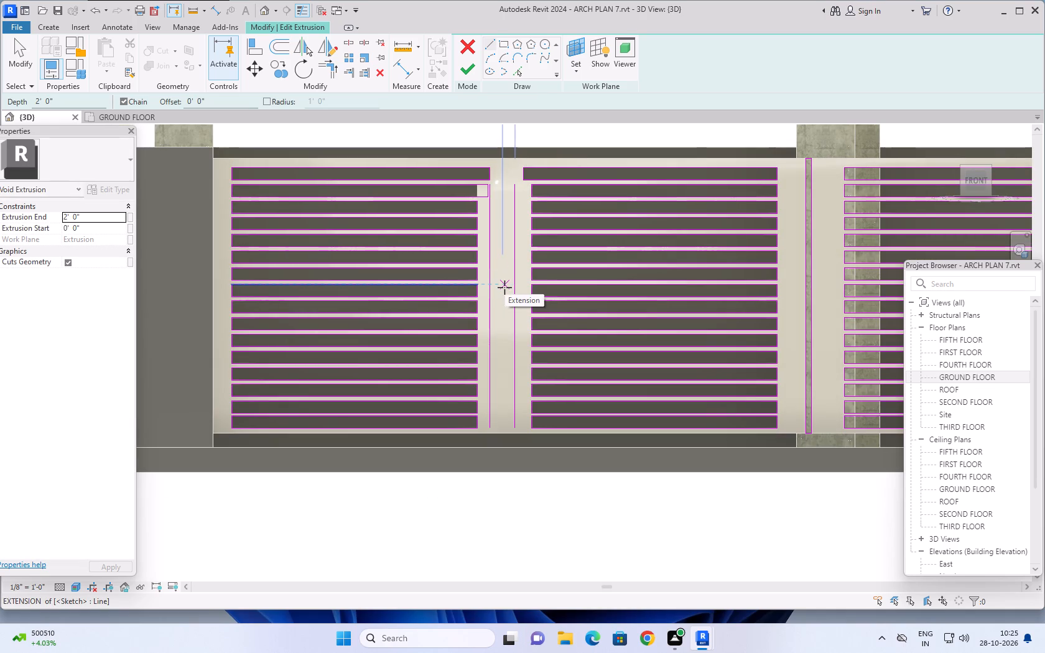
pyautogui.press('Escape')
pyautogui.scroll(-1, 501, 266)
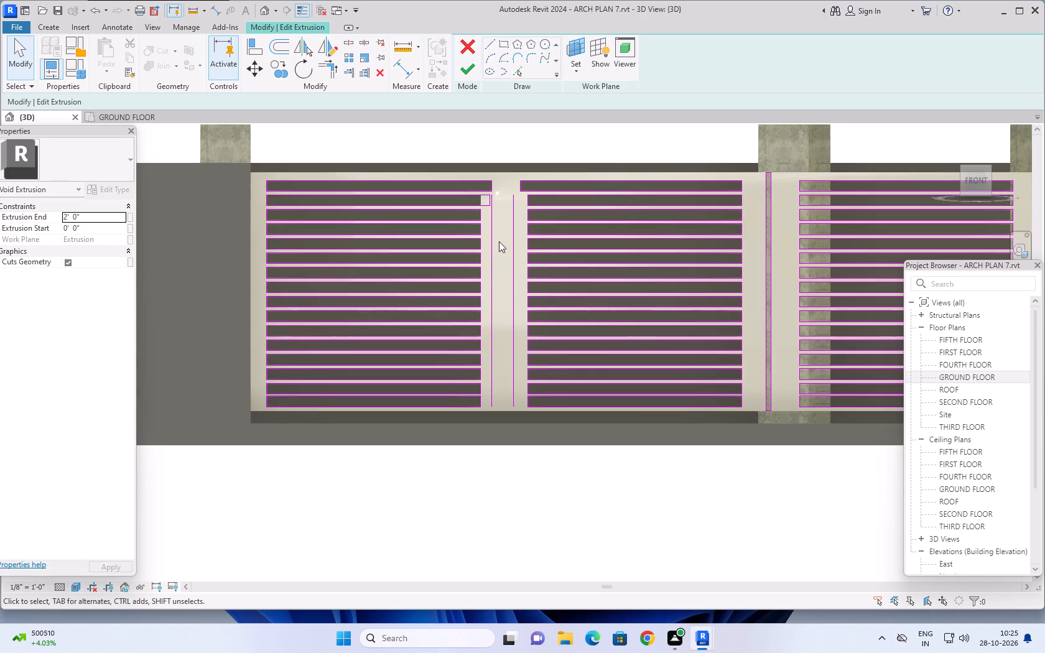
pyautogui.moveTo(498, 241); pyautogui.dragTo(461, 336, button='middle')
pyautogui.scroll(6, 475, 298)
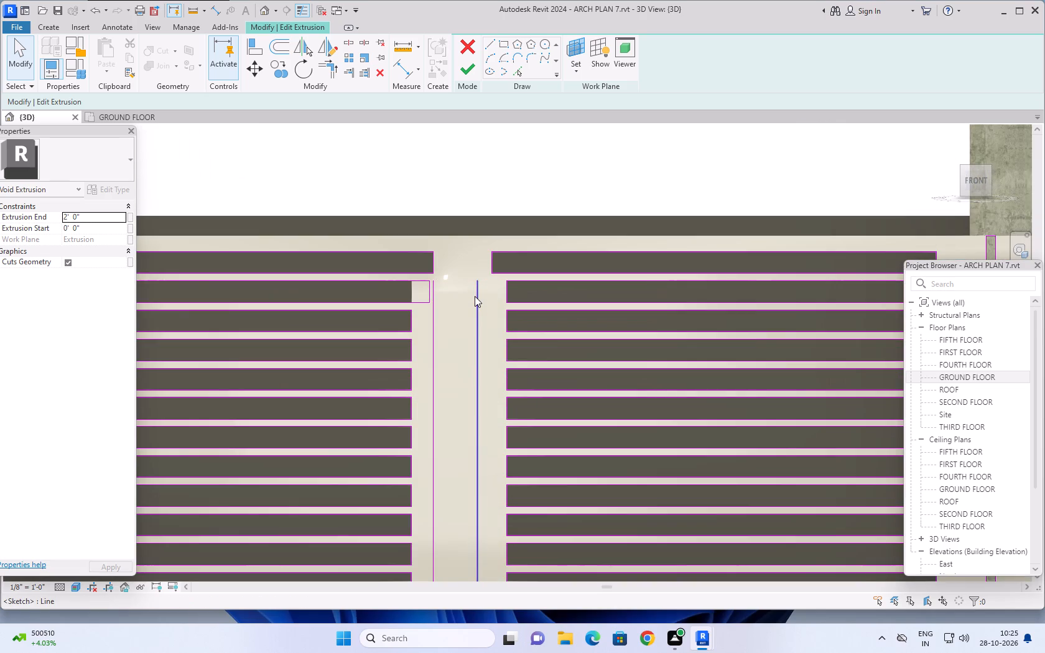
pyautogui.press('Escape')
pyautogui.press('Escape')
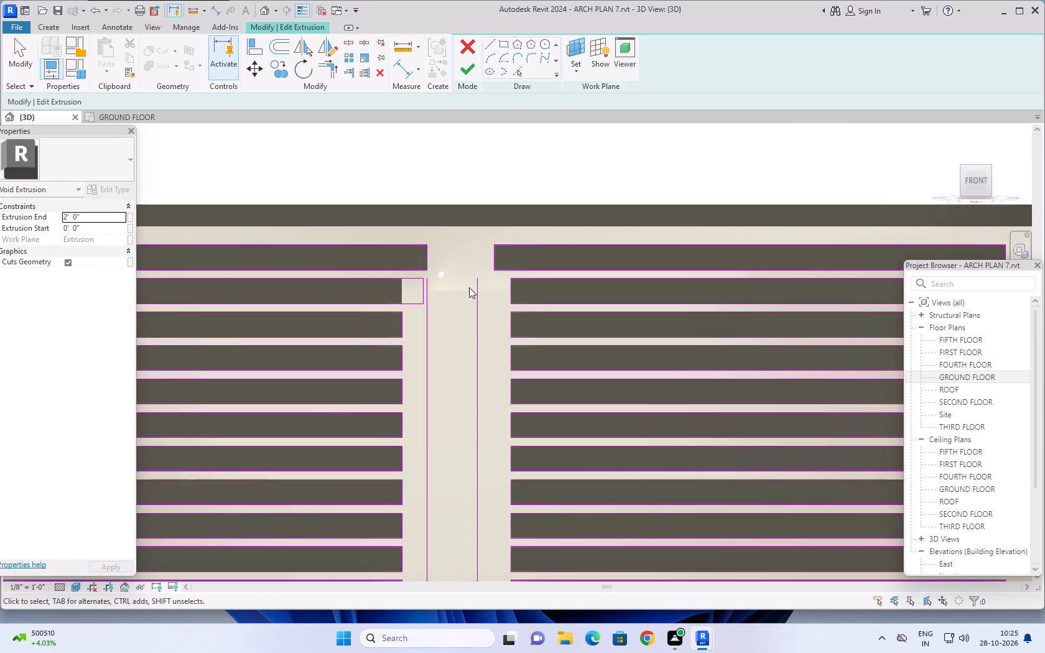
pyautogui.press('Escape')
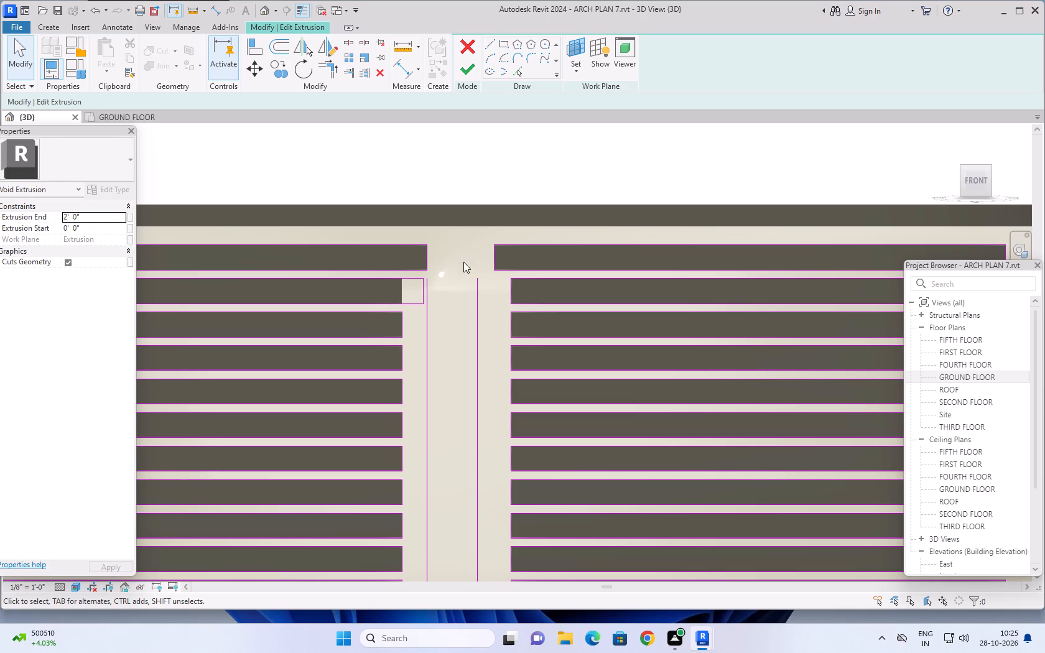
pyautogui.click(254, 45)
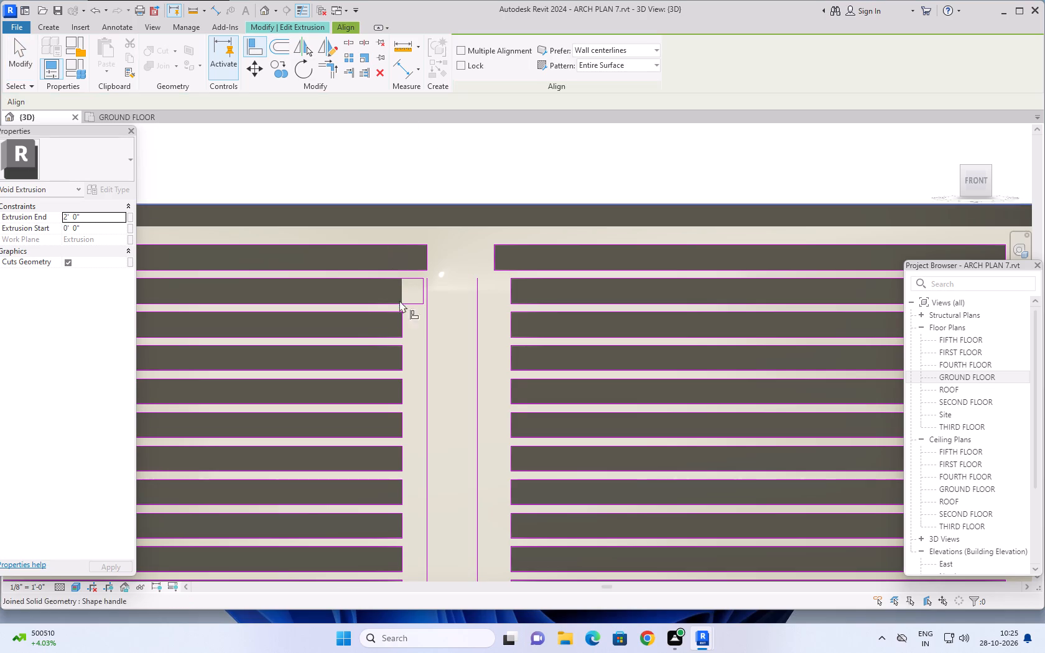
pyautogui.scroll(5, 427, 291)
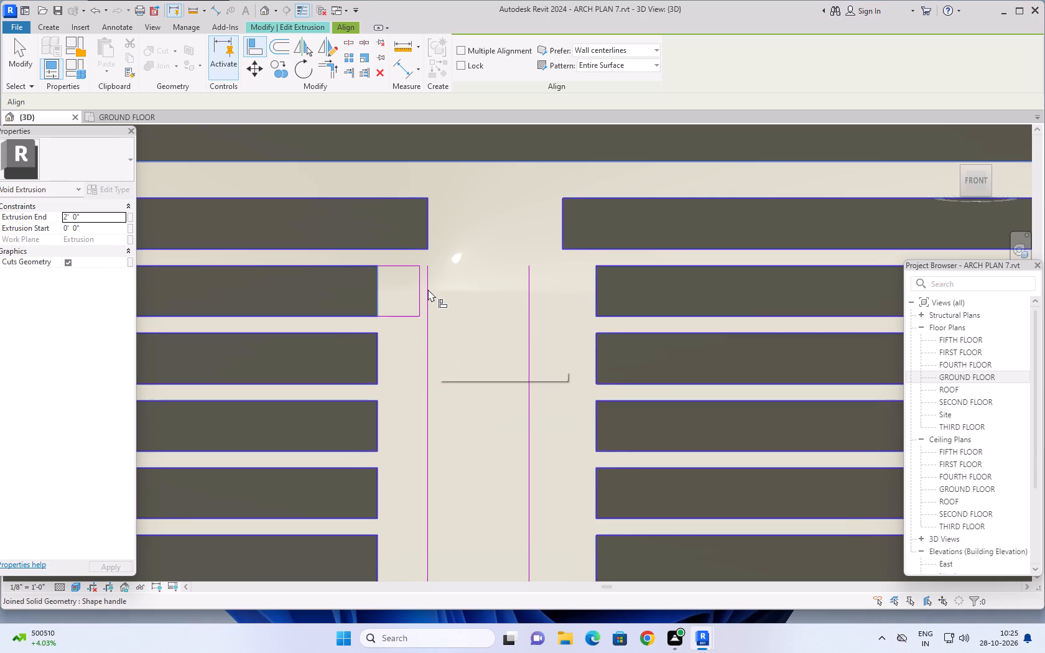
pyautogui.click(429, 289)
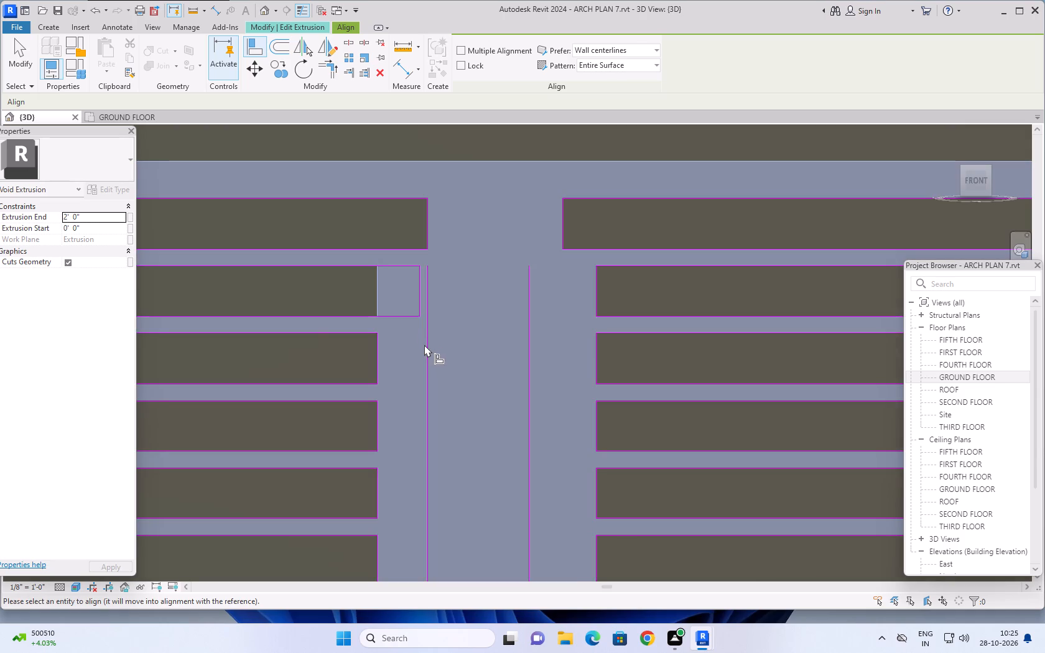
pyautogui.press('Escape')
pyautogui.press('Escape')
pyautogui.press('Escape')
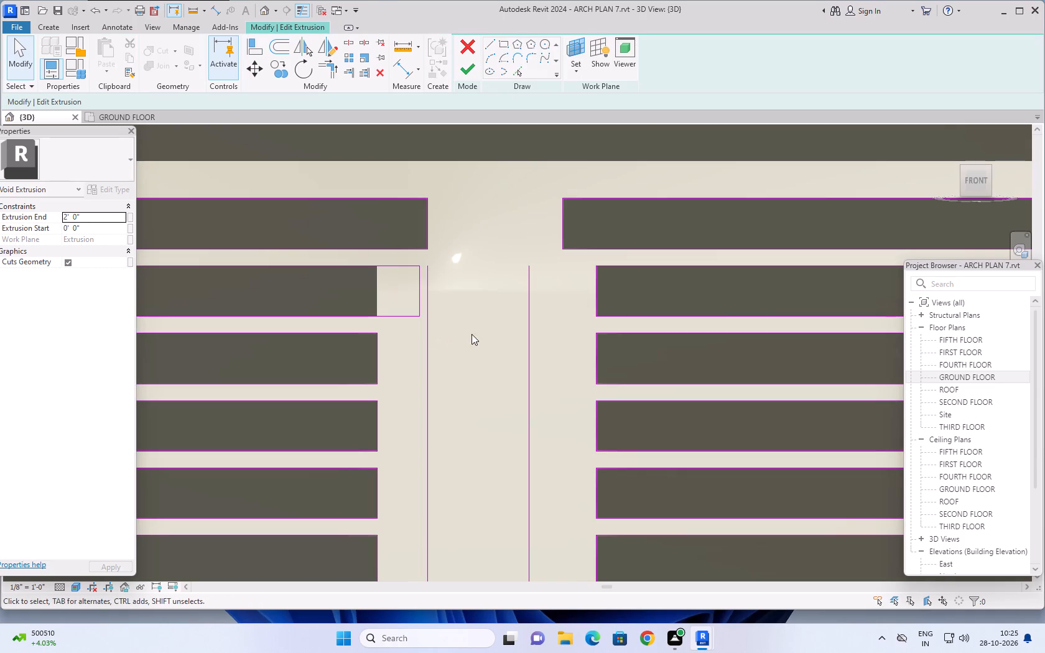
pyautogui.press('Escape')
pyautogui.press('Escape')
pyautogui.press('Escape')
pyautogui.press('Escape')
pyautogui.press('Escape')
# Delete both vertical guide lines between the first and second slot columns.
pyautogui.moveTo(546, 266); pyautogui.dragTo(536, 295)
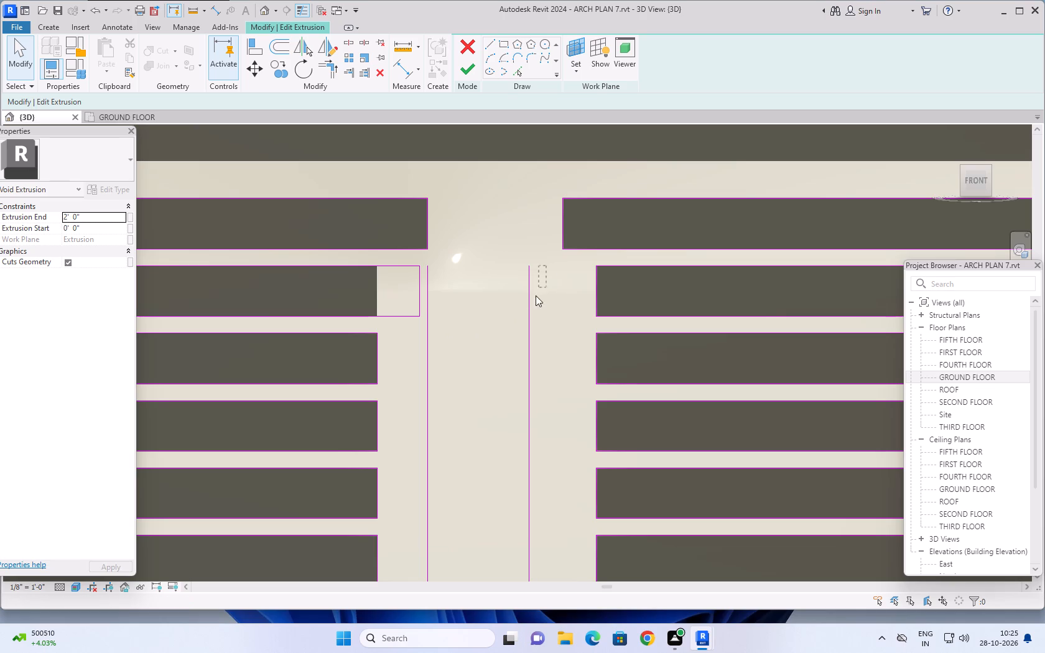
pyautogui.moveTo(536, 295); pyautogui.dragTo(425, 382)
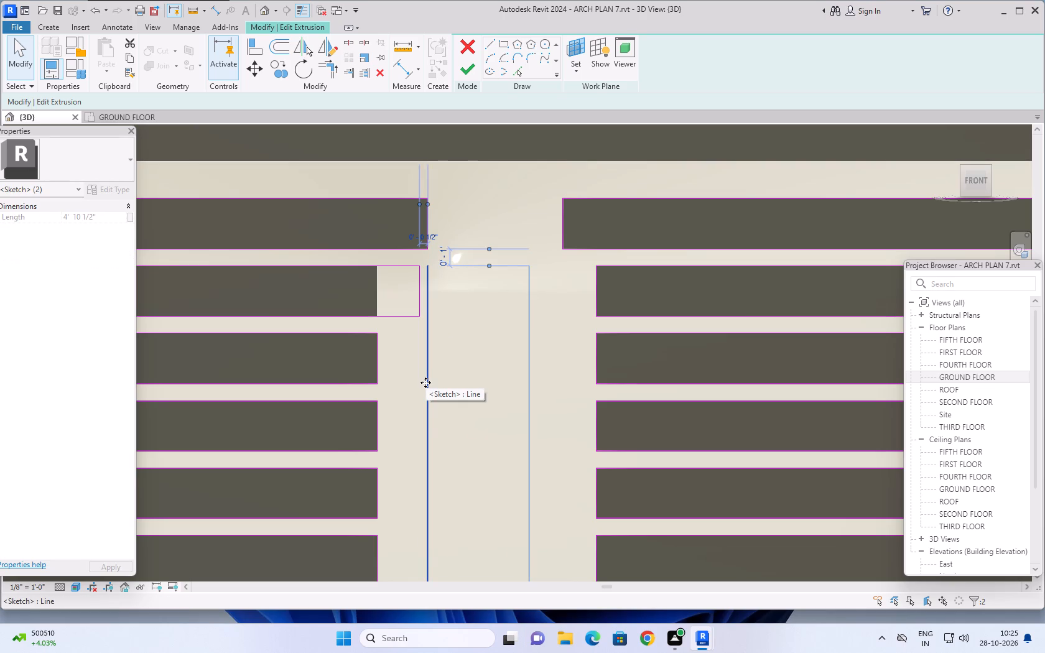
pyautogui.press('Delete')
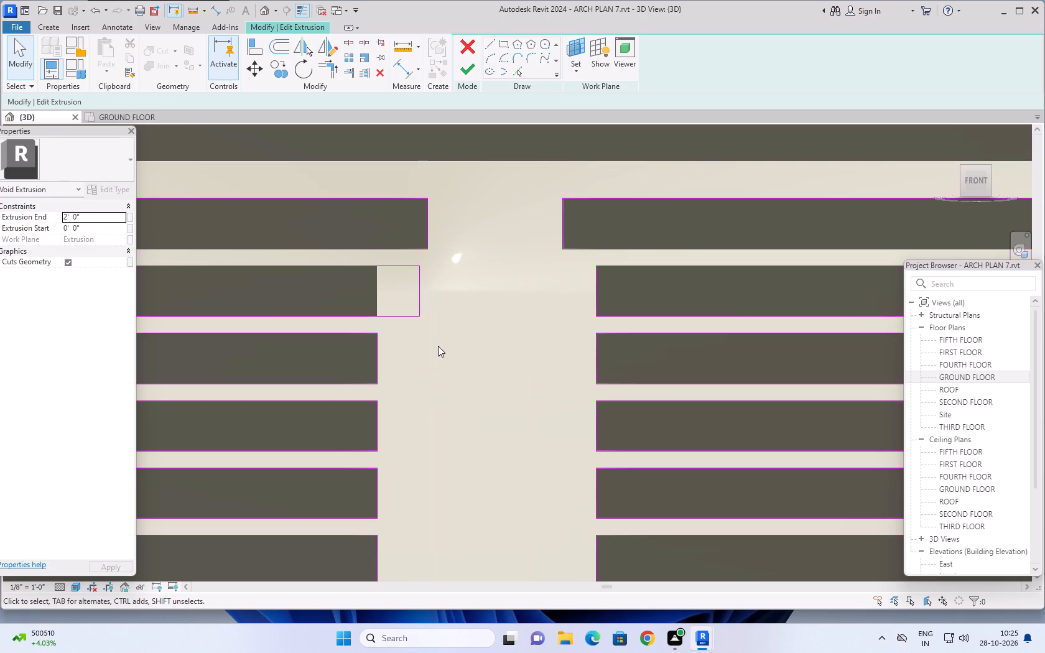
# Move the first column's second slot inner end line into alignment with the top slot's inner end, 10" from the second column's slots.
pyautogui.scroll(1, 447, 308)
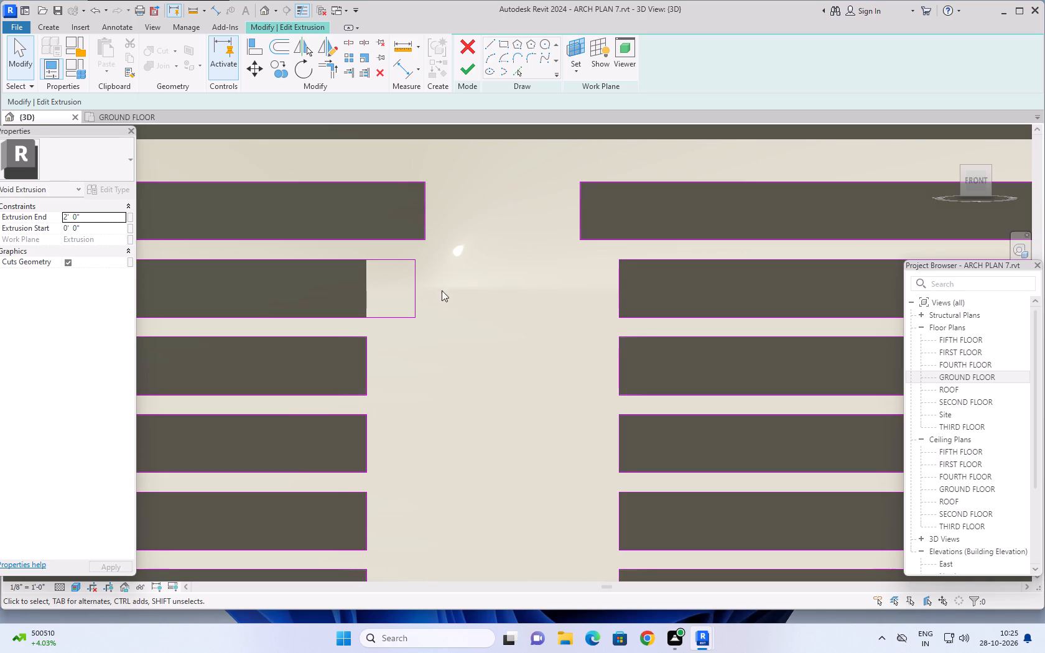
pyautogui.click(414, 279)
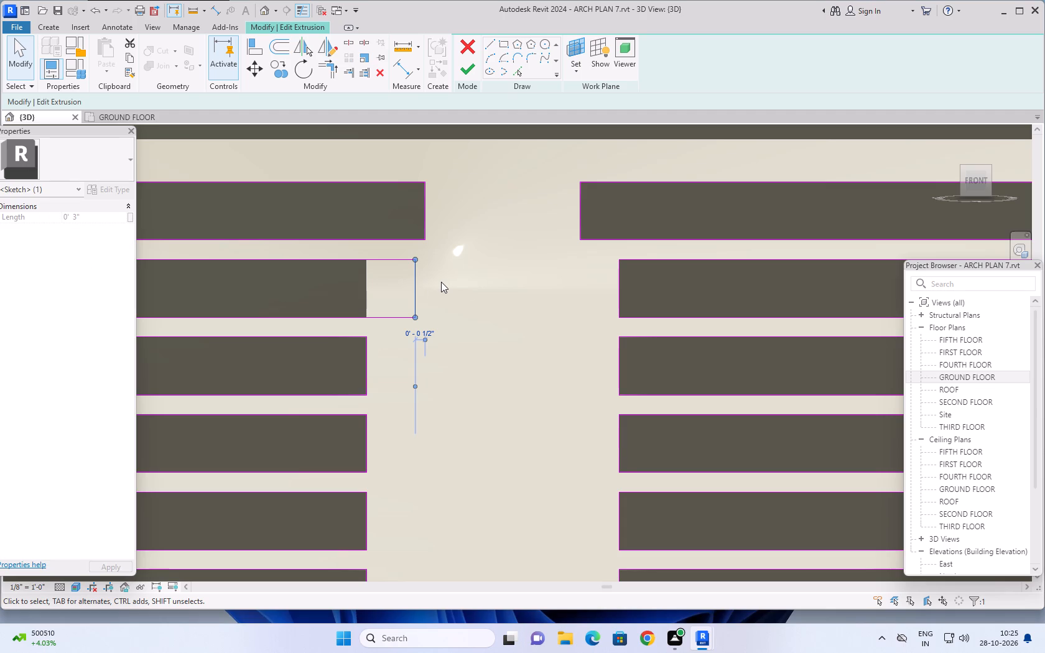
pyautogui.press('Right')
pyautogui.press('Right')
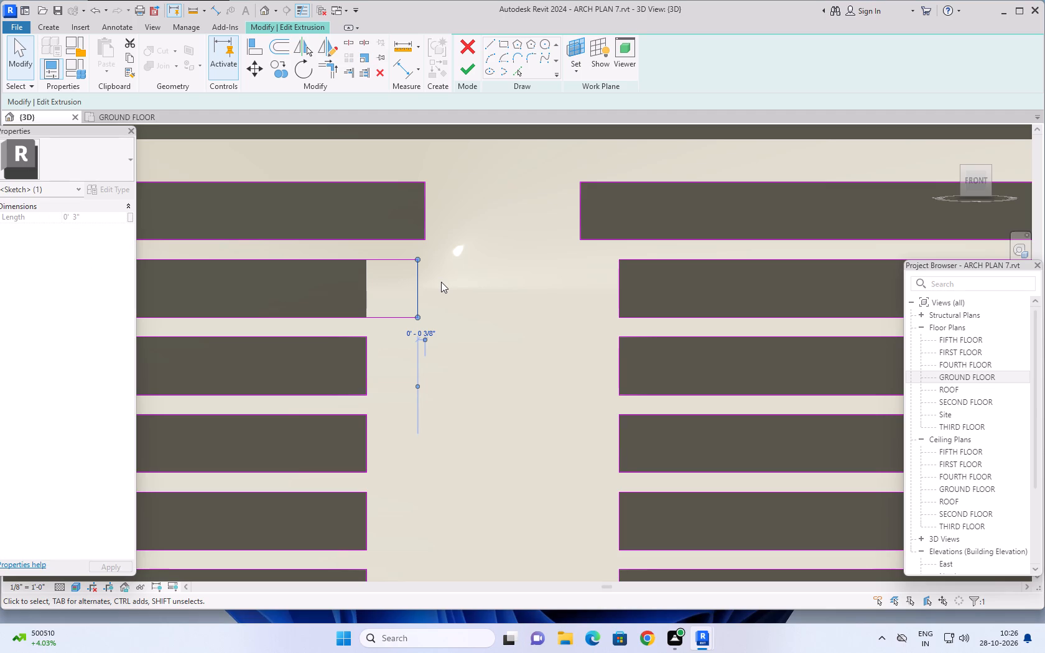
pyautogui.press('Right')
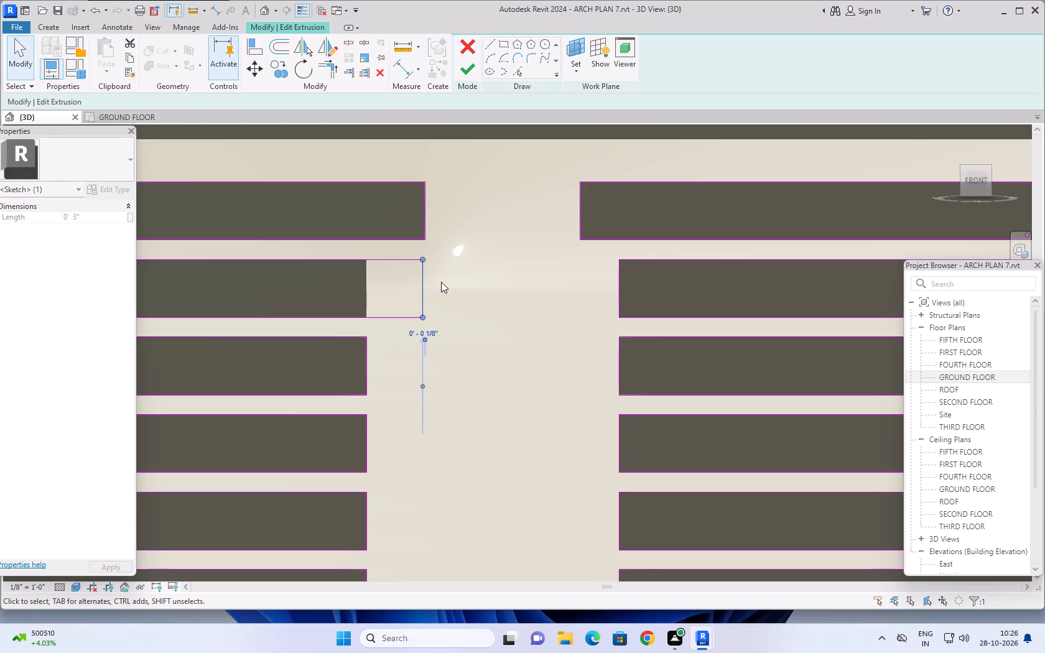
pyautogui.press('Right')
pyautogui.press('Down')
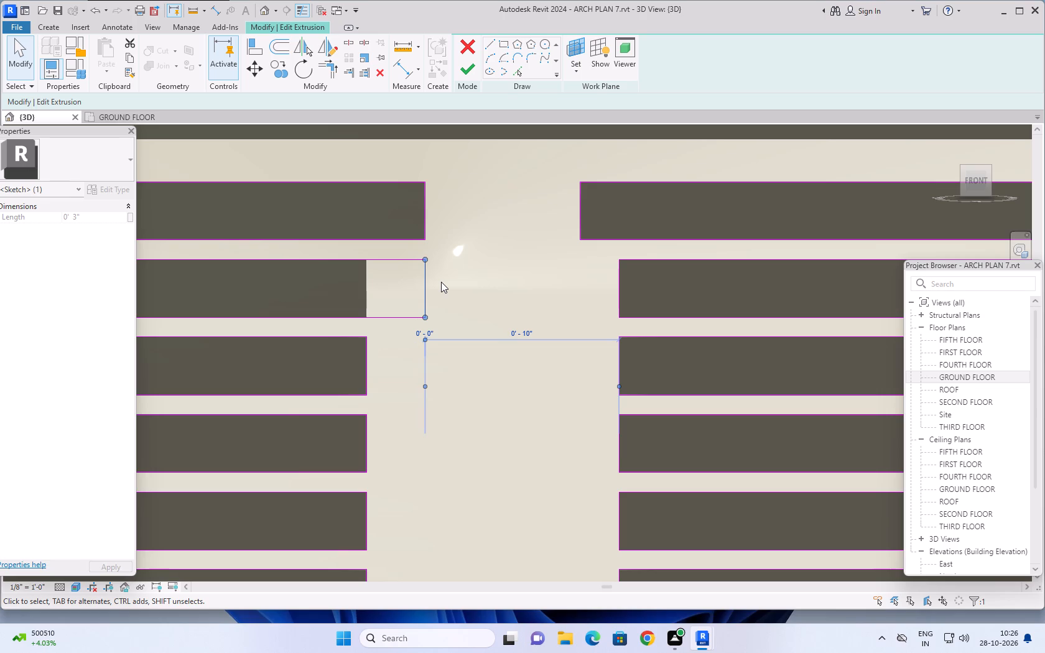
# Extend the first column's third slot inward until its end line aligns with the top slot's end, 10" from the second column's slots.
pyautogui.scroll(-4, 447, 305)
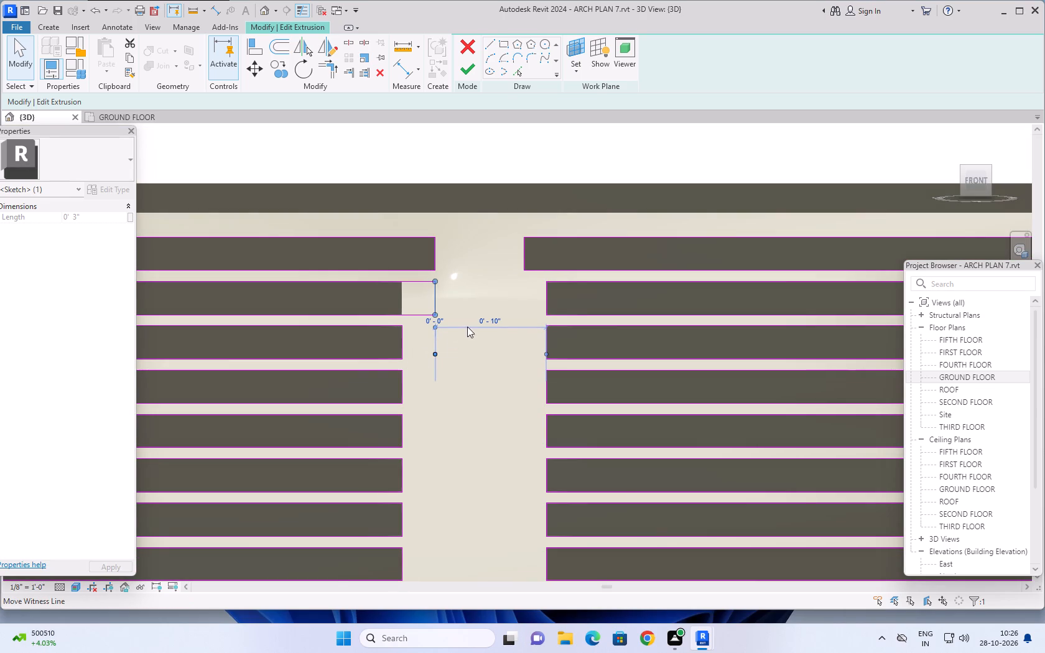
pyautogui.click(403, 341)
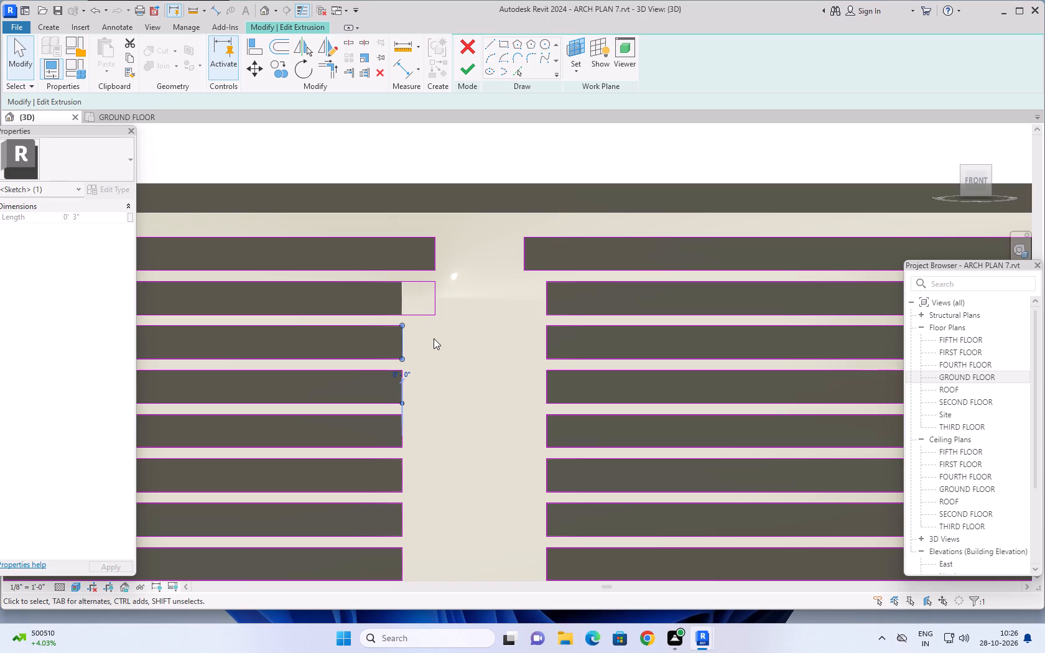
pyautogui.press('Right')
pyautogui.press('Right')
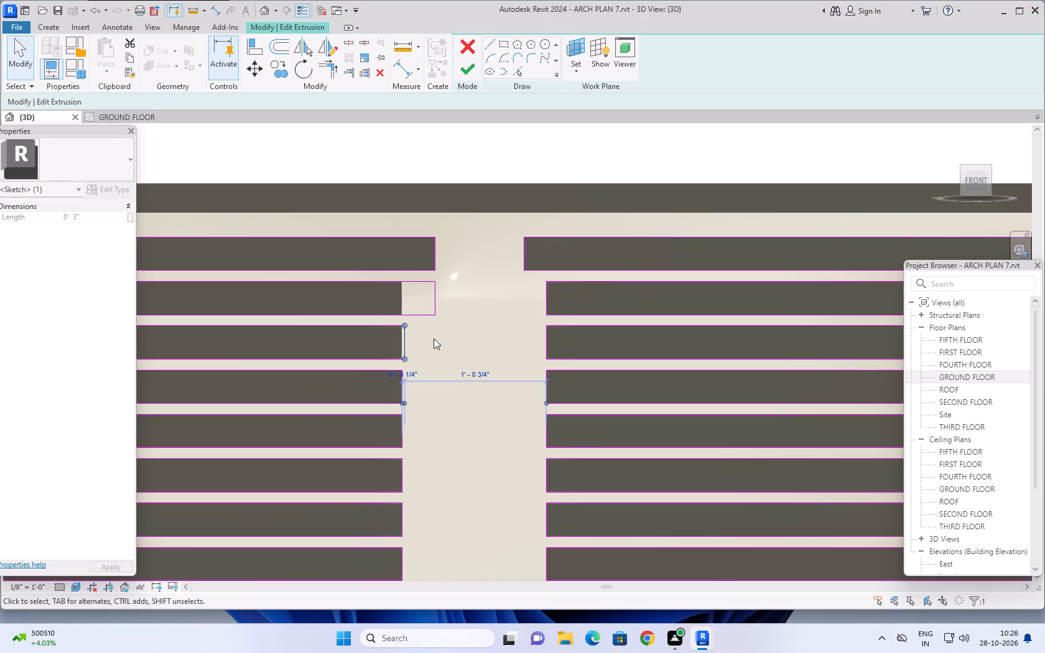
pyautogui.press('Right')
pyautogui.press('Right')
pyautogui.press('Right')
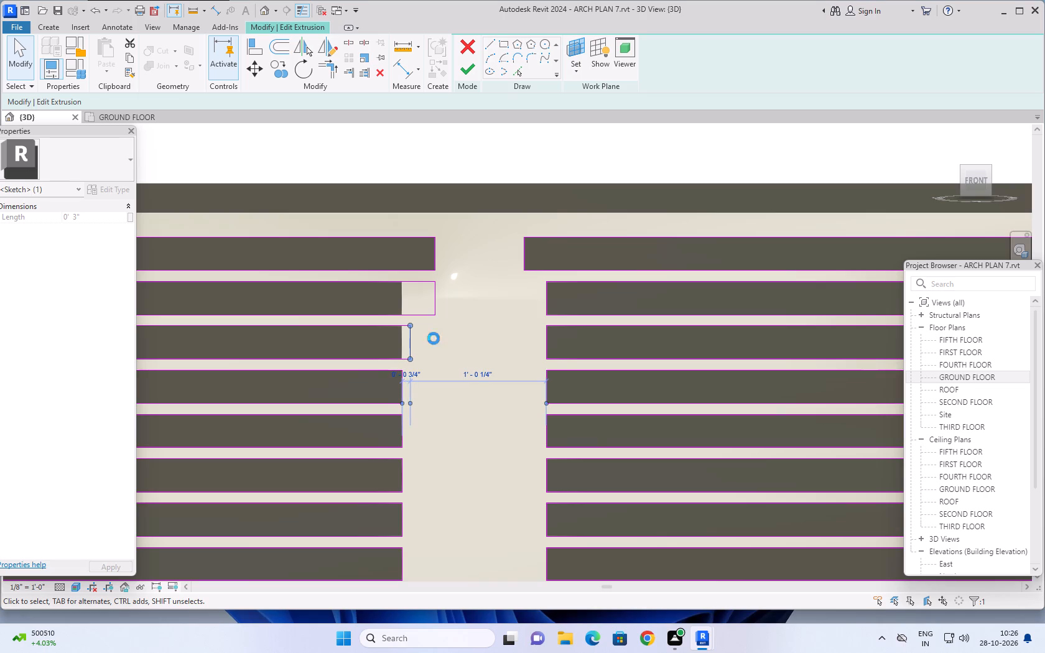
pyautogui.press('Right')
pyautogui.press('Right')
pyautogui.press('Right')
pyautogui.press('Right')
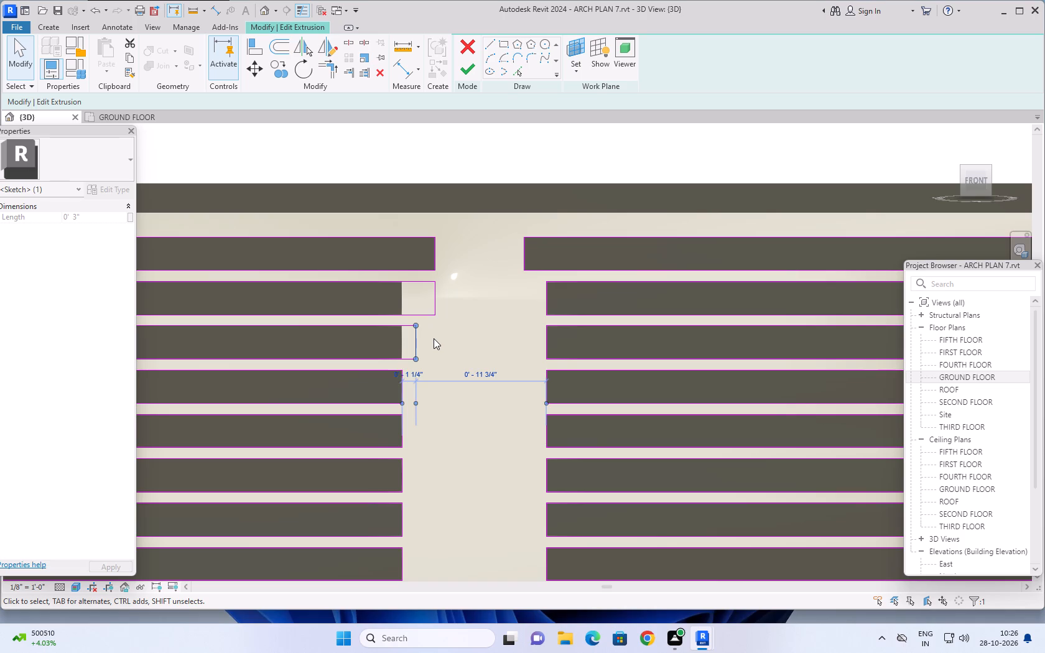
pyautogui.press('Right')
pyautogui.press('Right')
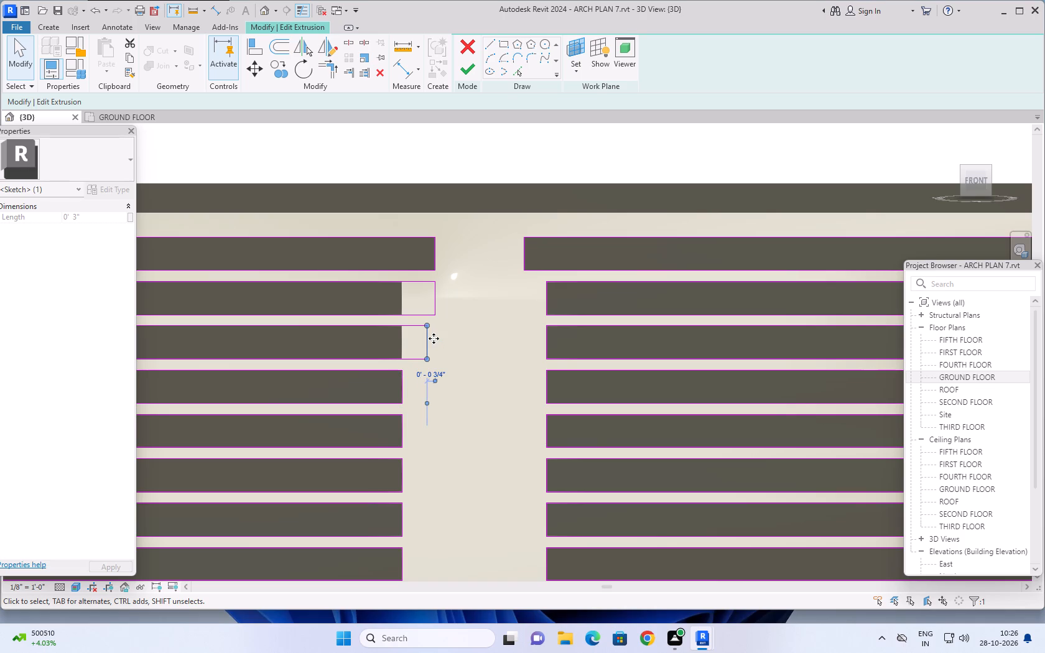
pyautogui.press('Right')
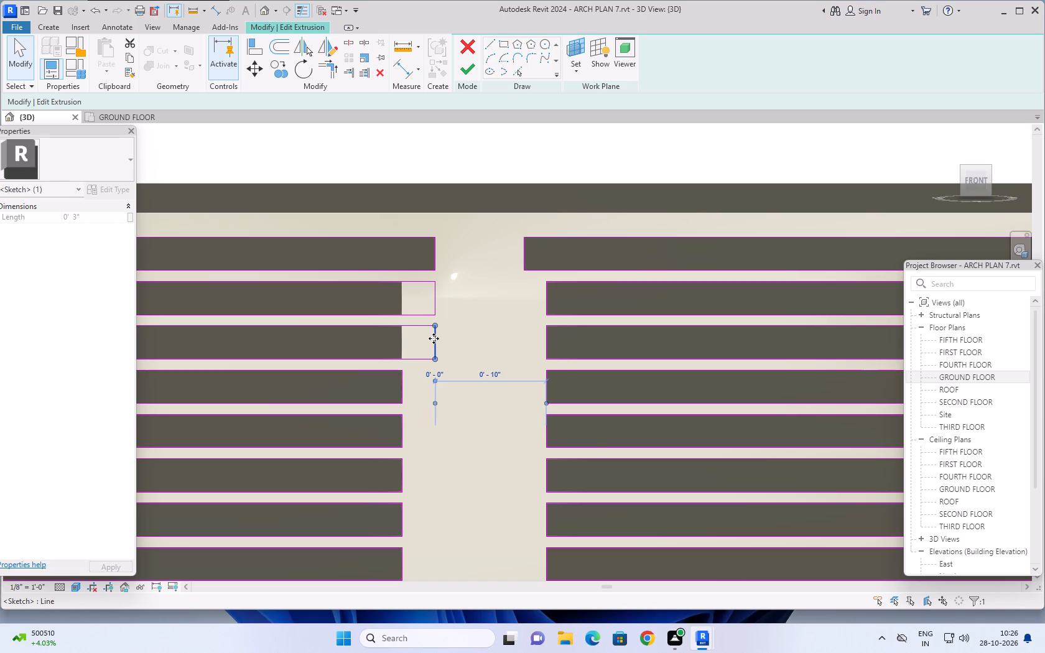
# Extend the first column's fourth slot inward until its end line aligns with the slots above, leaving 10" to the second column.
pyautogui.click(402, 386)
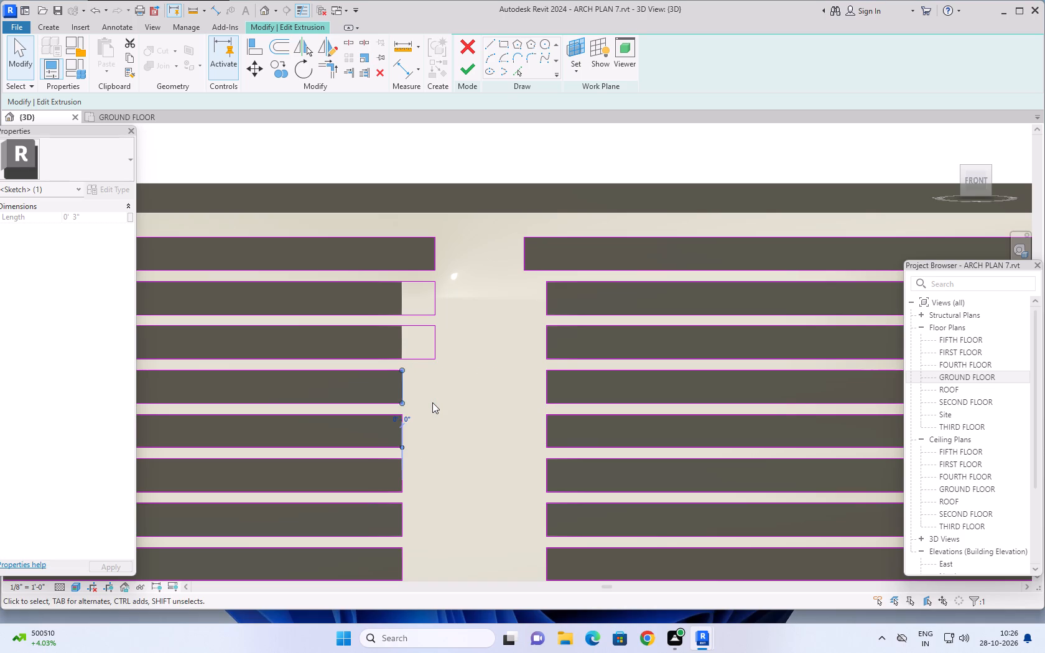
pyautogui.press('Right')
pyautogui.press('Right')
pyautogui.press('Right')
pyautogui.press('Right')
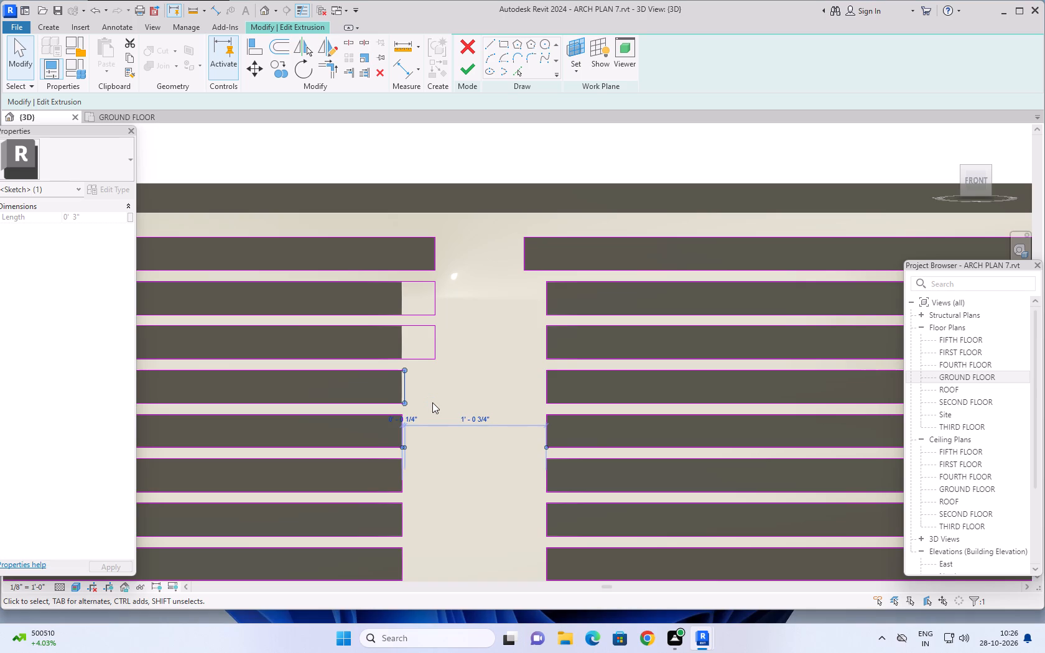
pyautogui.press('Right')
pyautogui.press('Right')
pyautogui.press('Right')
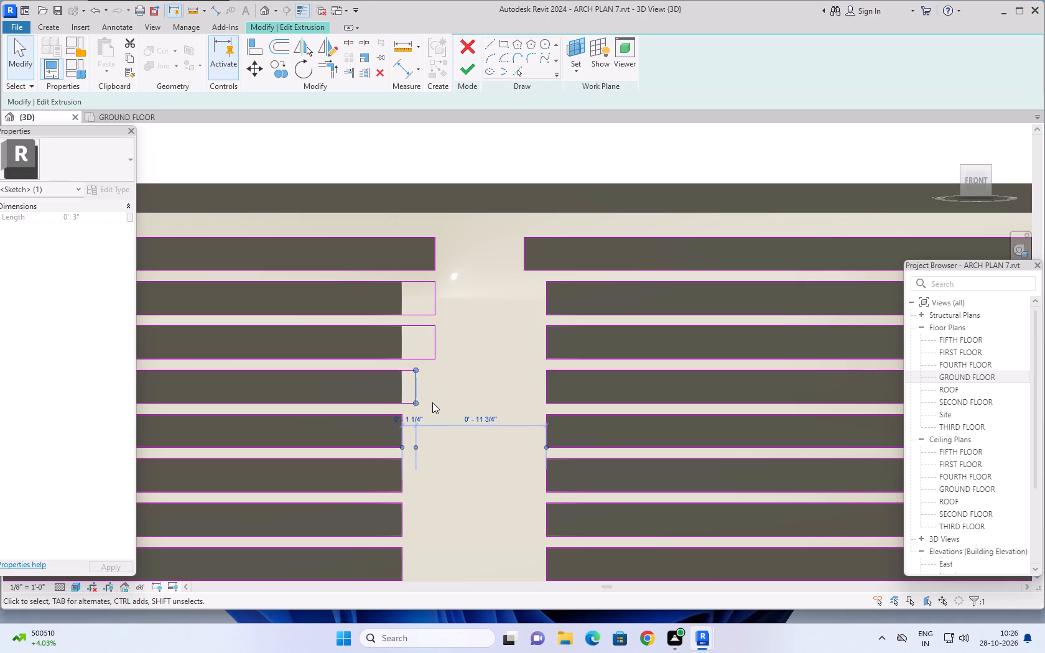
pyautogui.press('Right')
pyautogui.press('Right')
pyautogui.press('Right')
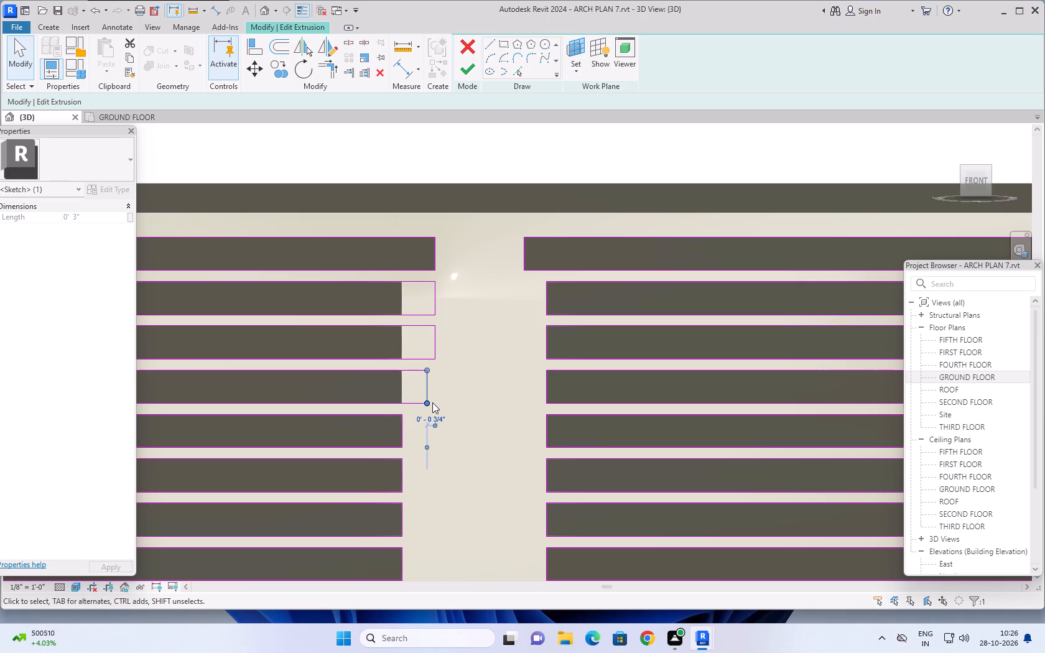
pyautogui.press('Right')
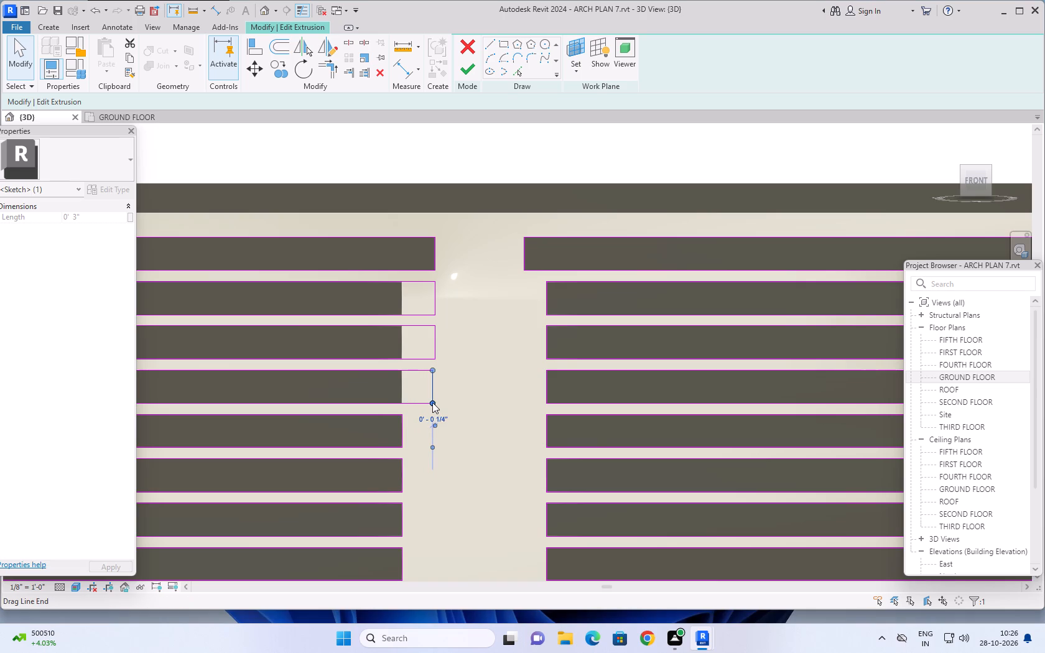
pyautogui.press('Right')
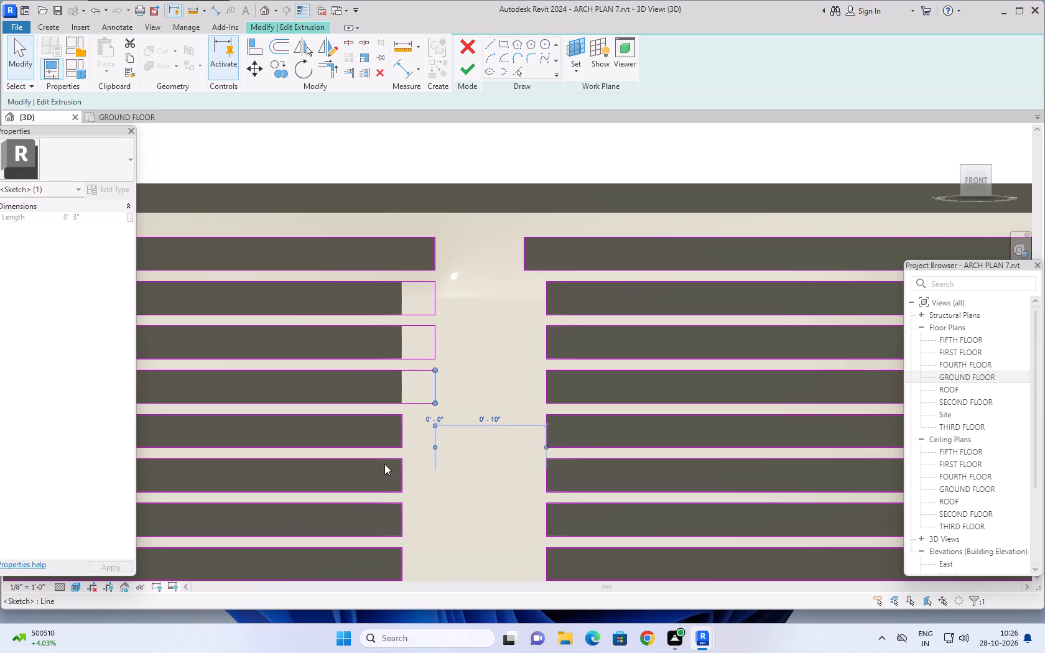
# Extend the first column's fifth slot inward until its end line aligns with the slots above, leaving 10" to the second column.
pyautogui.click(403, 435)
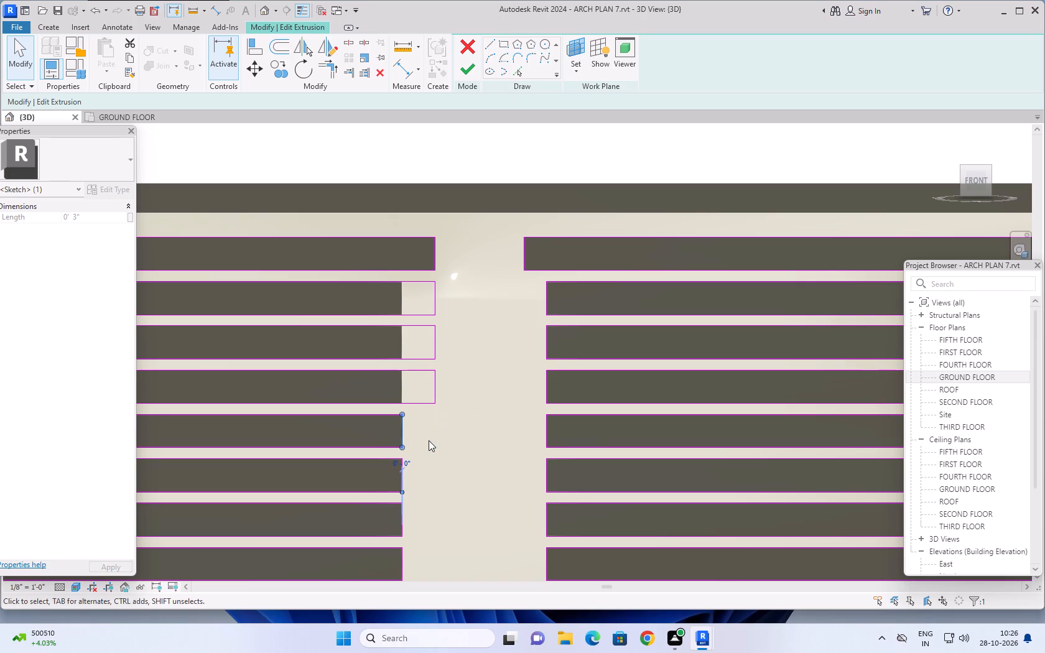
pyautogui.press('Right')
pyautogui.press('Right')
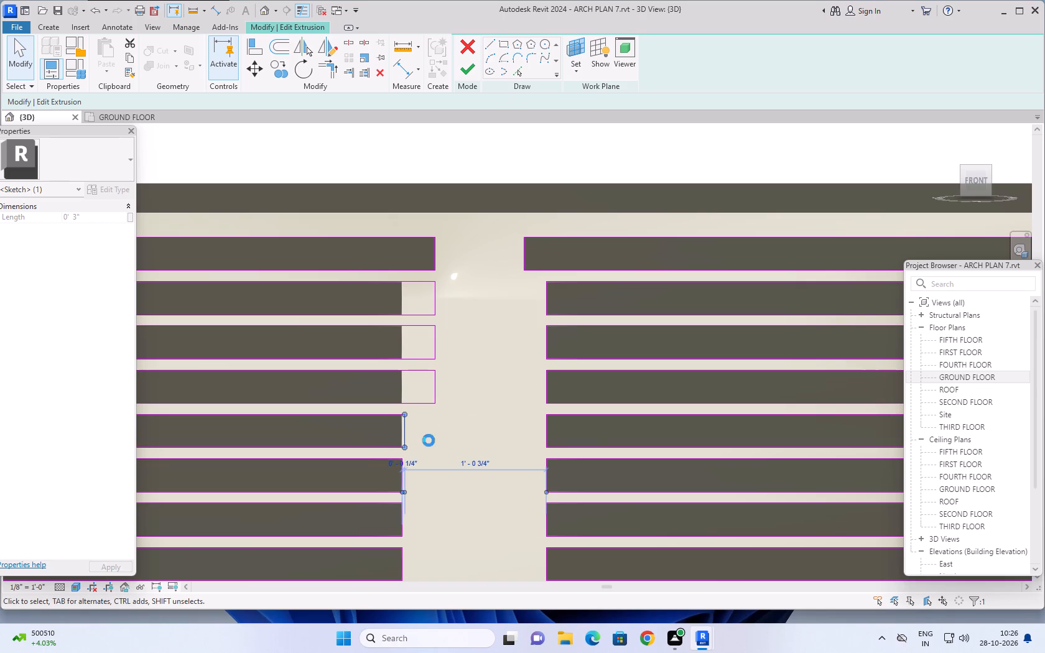
pyautogui.press('Right')
pyautogui.press('Right')
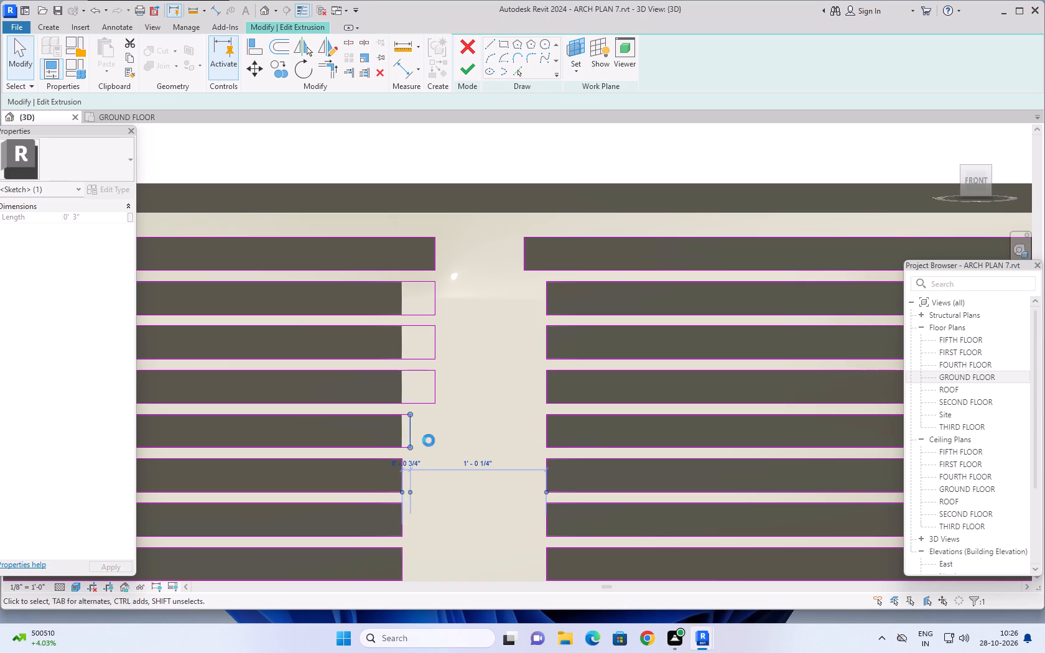
pyautogui.press('Right')
pyautogui.press('Right')
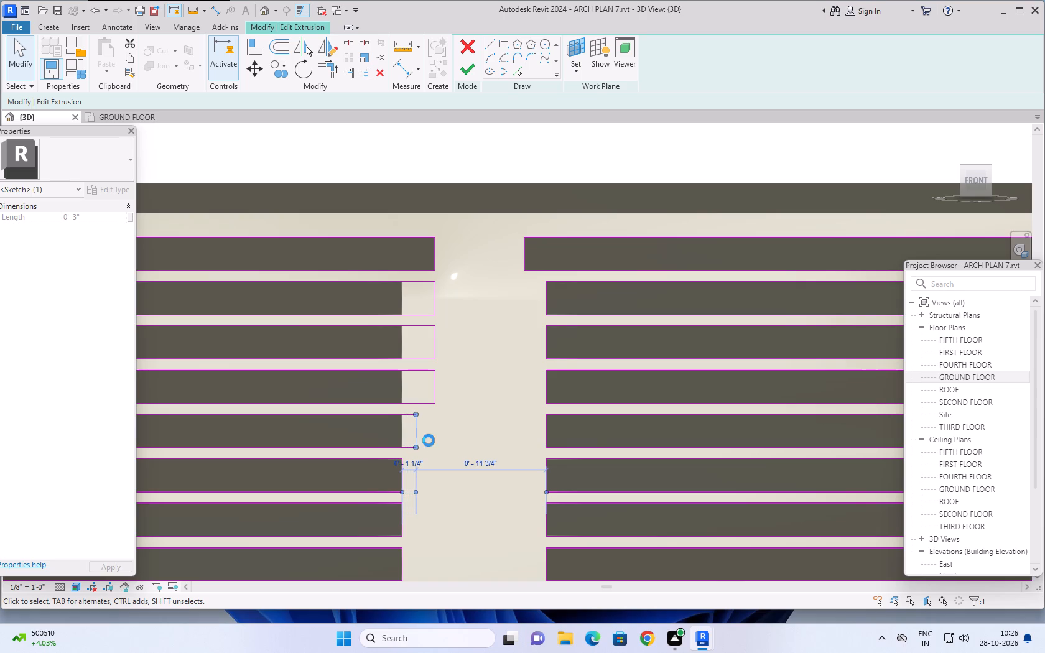
pyautogui.press('Right')
pyautogui.press('Right')
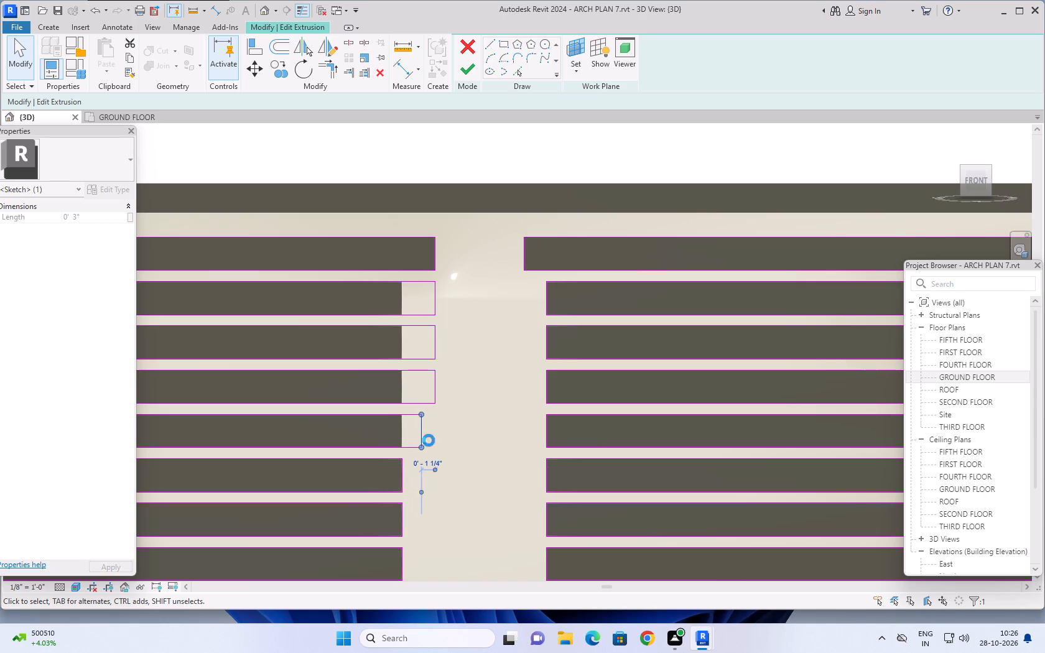
pyautogui.press('Right')
pyautogui.press('Right')
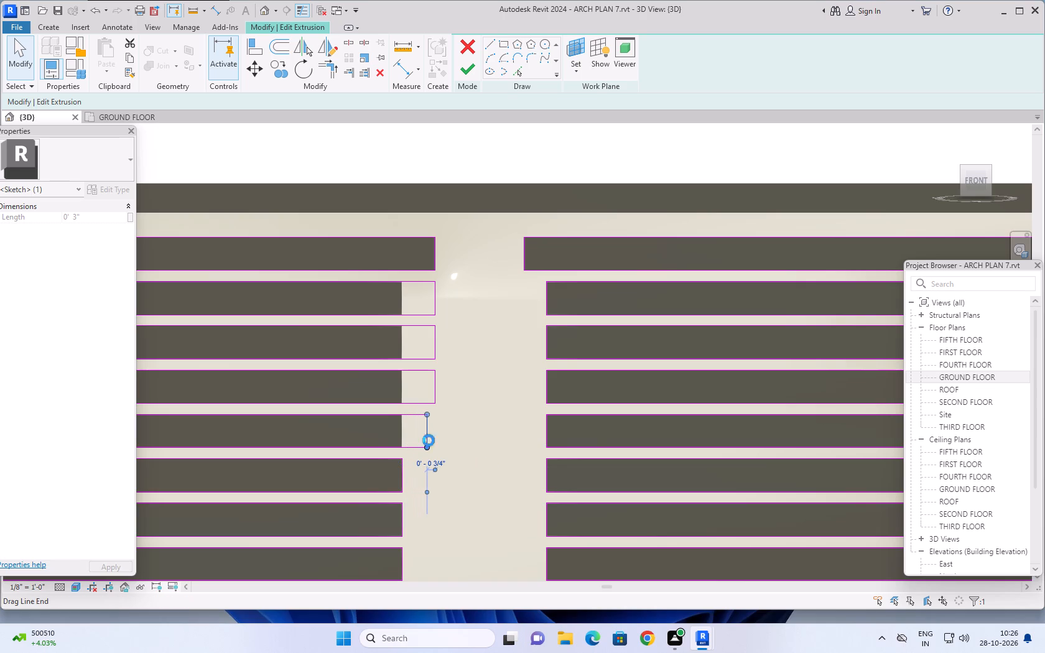
pyautogui.press('Right')
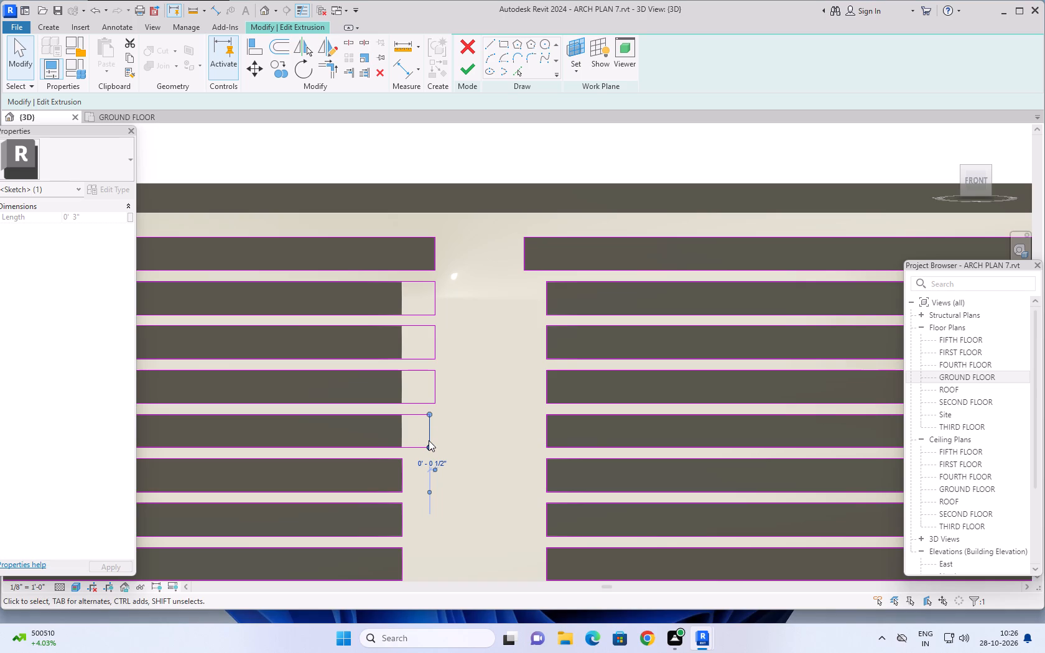
pyautogui.press('Right')
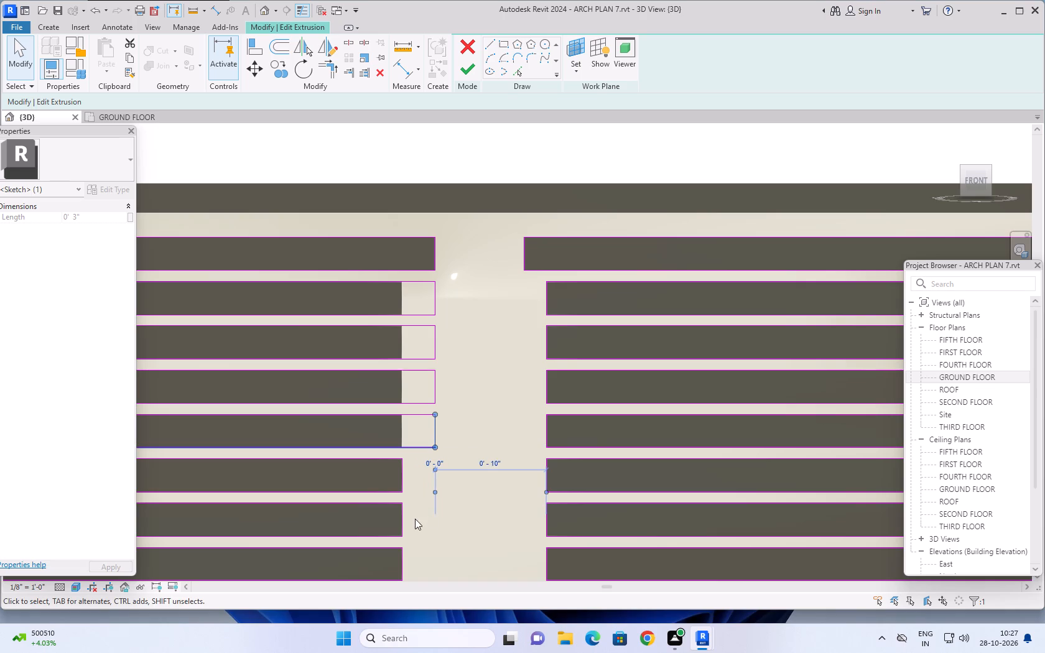
# Extend the first column's sixth slot inward until its end line aligns with the slots above, leaving 10" to the second column.
pyautogui.click(402, 472)
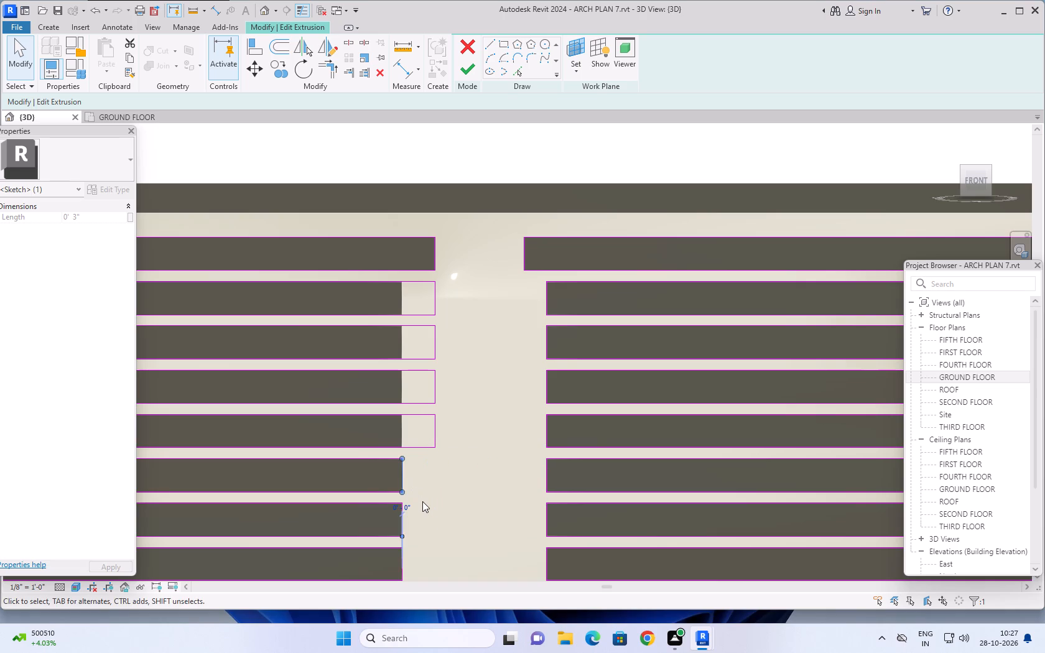
pyautogui.press('Right')
pyautogui.press('Right')
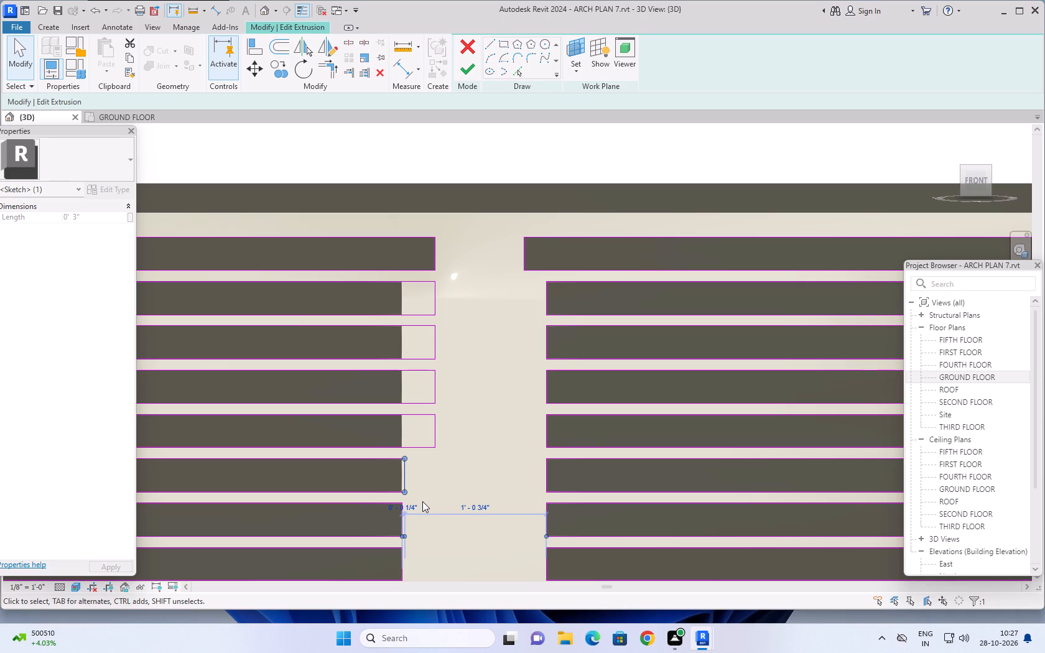
pyautogui.press('Right')
pyautogui.press('Right')
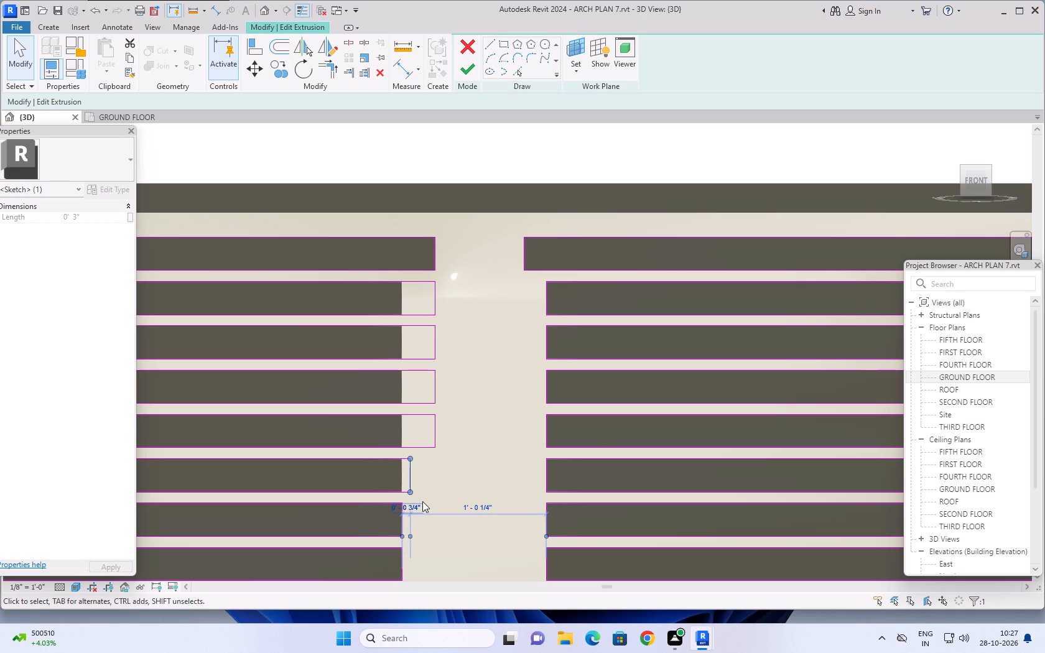
pyautogui.press('Right')
pyautogui.press('Right')
pyautogui.press('Right')
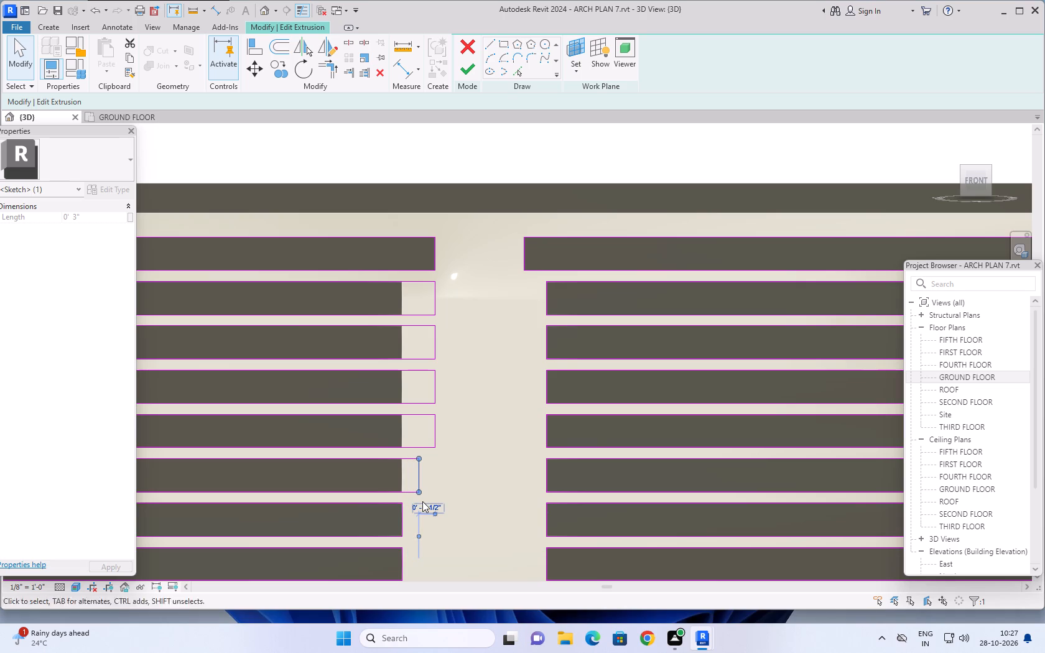
pyautogui.press('Right')
pyautogui.press('Right')
pyautogui.press('Right')
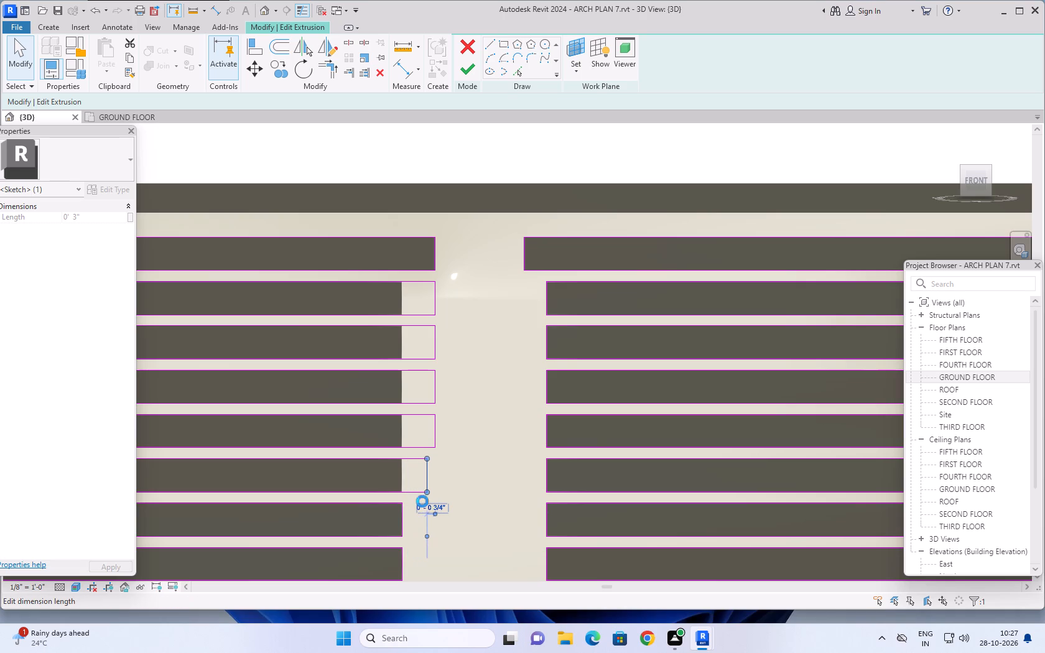
pyautogui.press('Right')
pyautogui.press('Right')
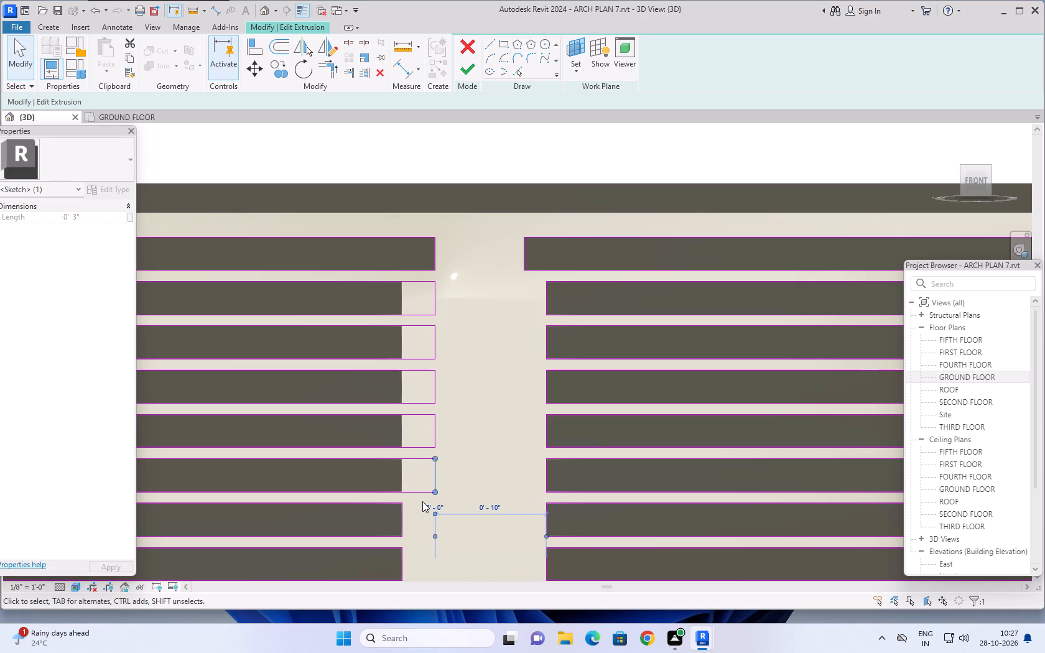
# Extend the first column's seventh slot inward until its end line aligns with the slots above, leaving 10" to the second column.
pyautogui.click(403, 523)
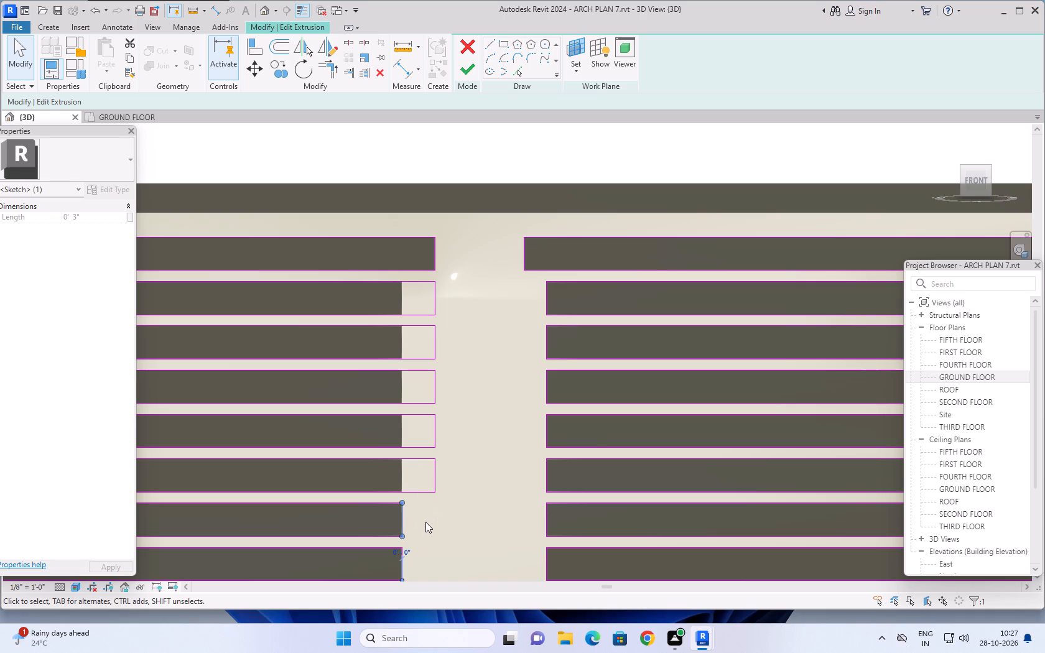
pyautogui.press('Right')
pyautogui.press('Right')
pyautogui.press('Right')
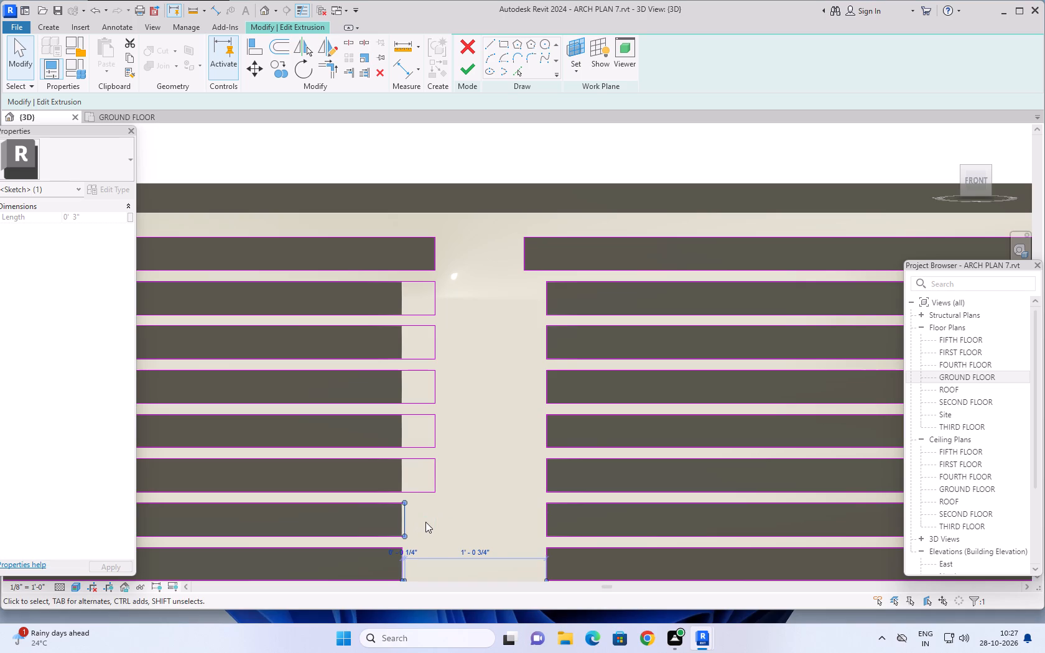
pyautogui.press('Right')
pyautogui.press('Right')
pyautogui.press('Right')
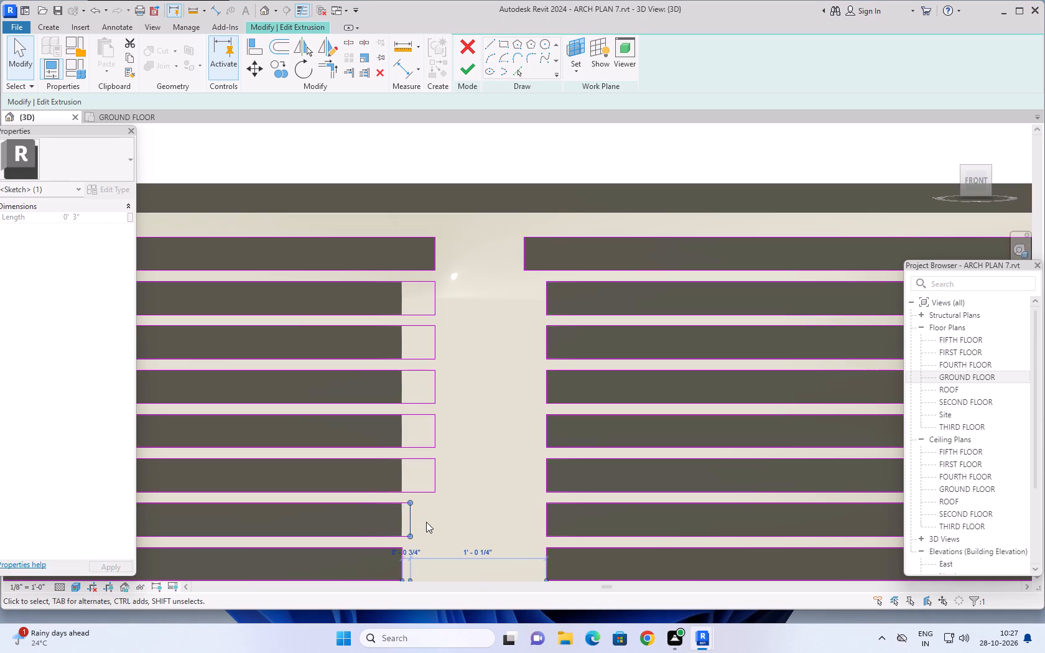
pyautogui.press('Right')
pyautogui.press('Right')
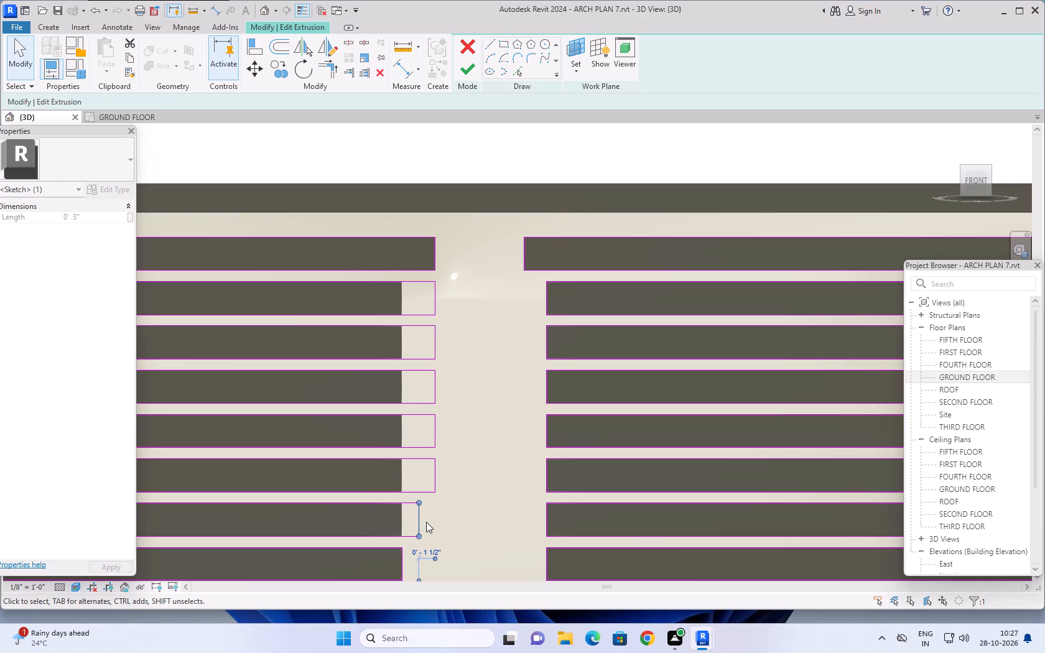
pyautogui.press('Right')
pyautogui.press('Right')
pyautogui.press('Right')
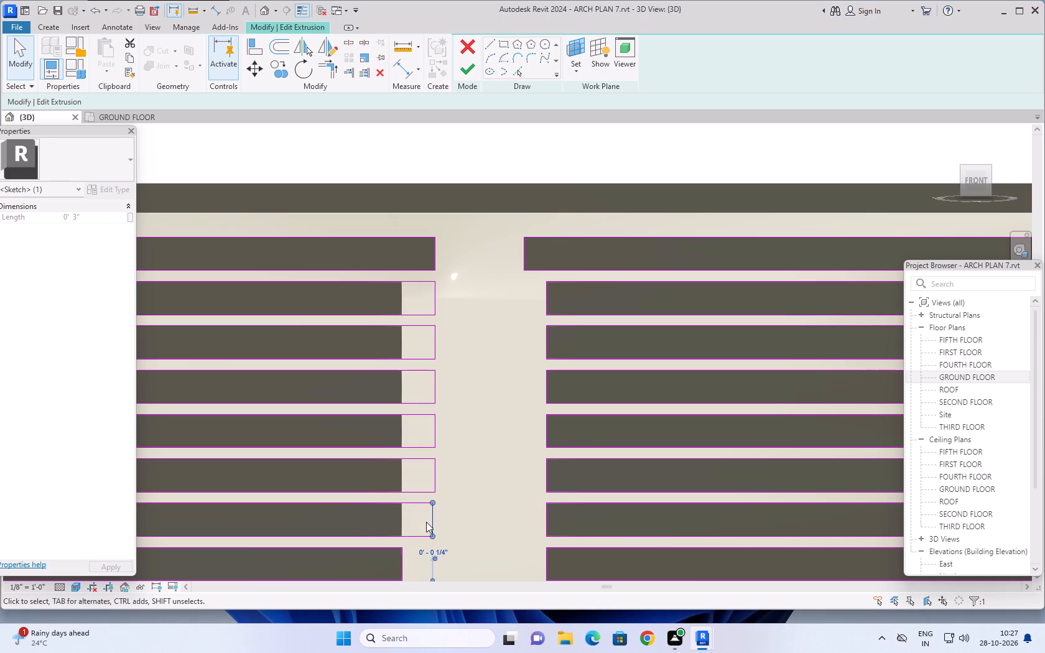
pyautogui.press('Right')
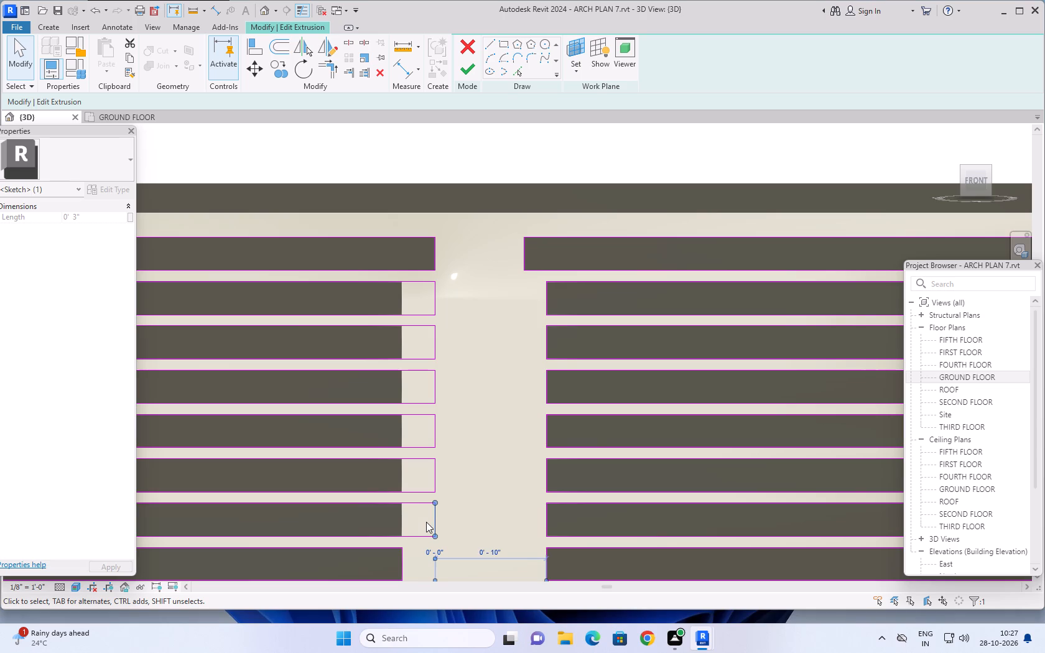
# Extend the first column's eighth slot inward until its end line aligns with the slots above, leaving 10" to the second column.
pyautogui.scroll(-2, 426, 522)
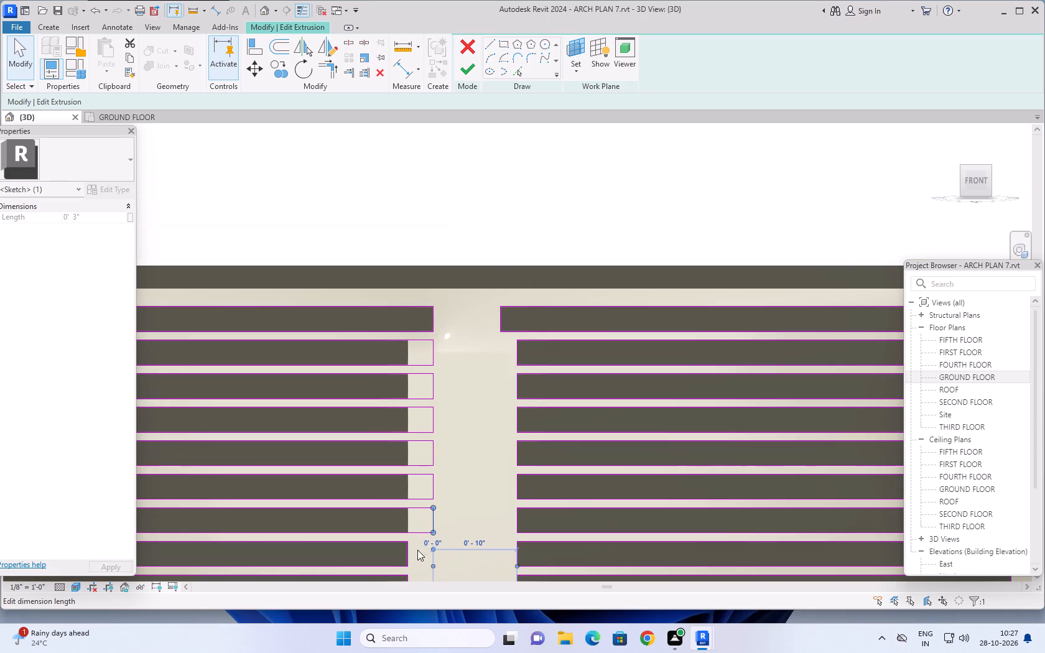
pyautogui.click(407, 558)
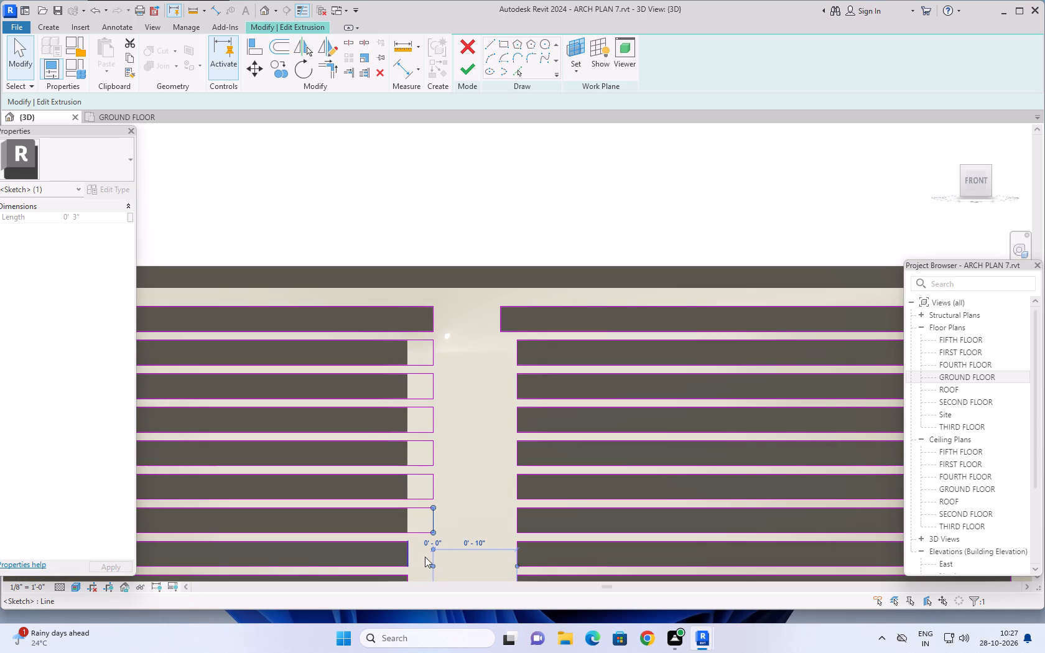
pyautogui.press('Right')
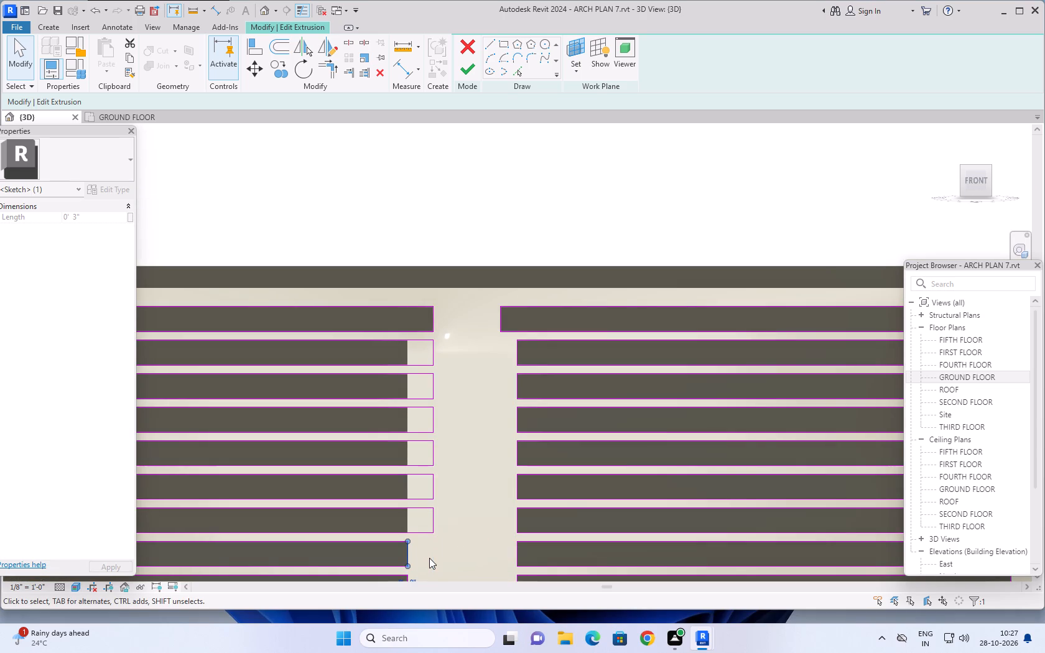
pyautogui.press('Right')
pyautogui.press('Right')
pyautogui.press('Right')
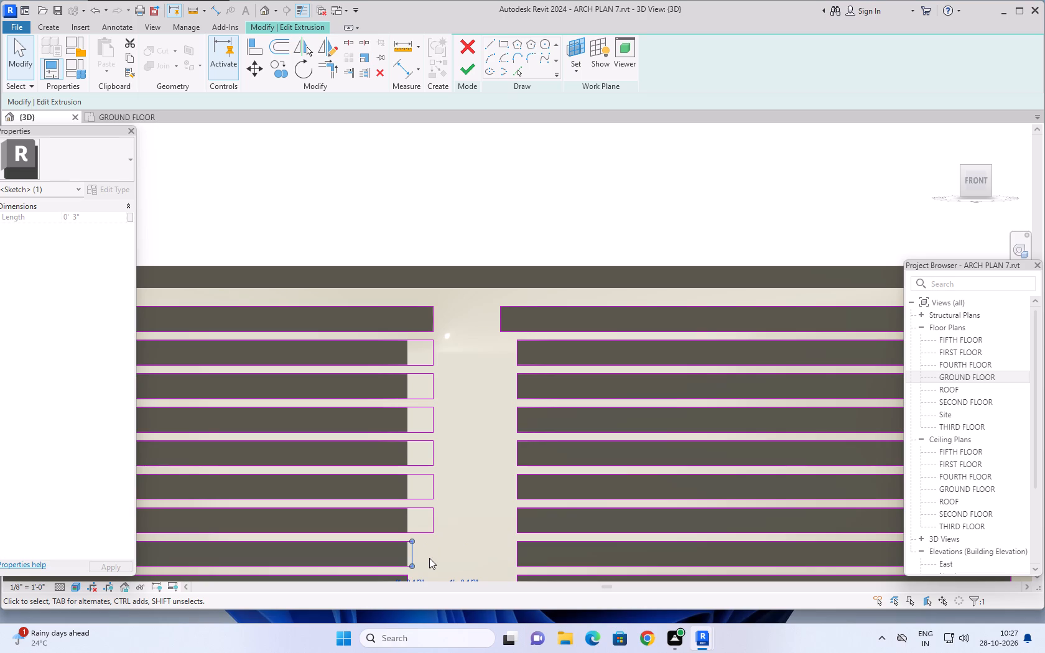
pyautogui.press('Right')
pyautogui.press('Right')
pyautogui.press('Right')
pyautogui.press('Right')
pyautogui.press('Right')
pyautogui.press('Right')
pyautogui.press('Right')
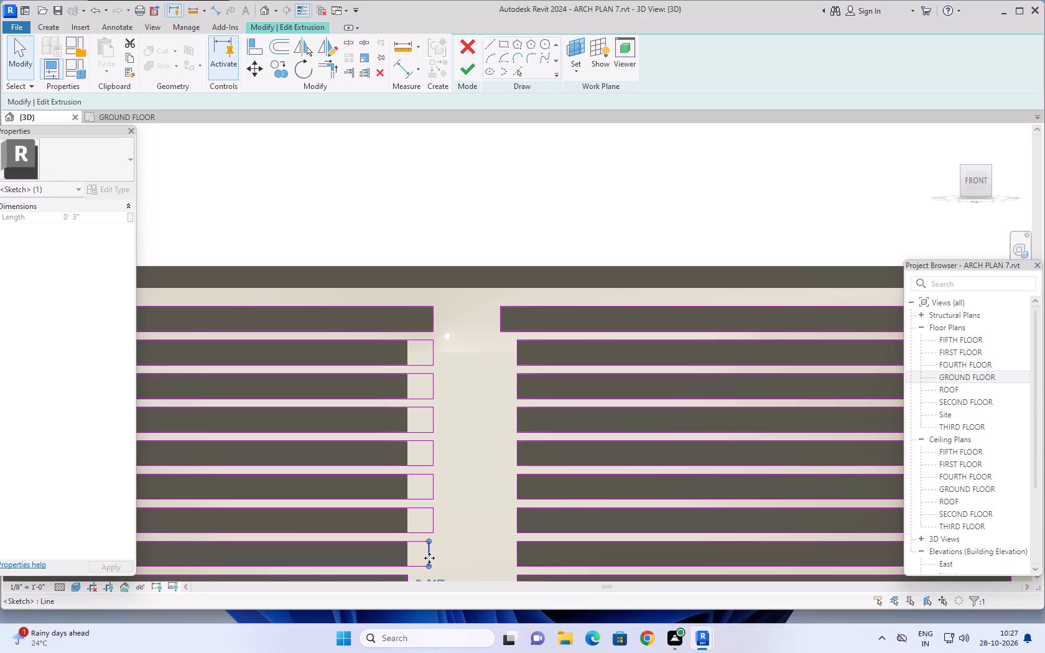
pyautogui.press('Right')
# Move the end line of the first column's ninth slot inward, setting its gap to the second column to 10".
pyautogui.scroll(-4, 475, 494)
pyautogui.moveTo(468, 508); pyautogui.dragTo(456, 427, button='middle')
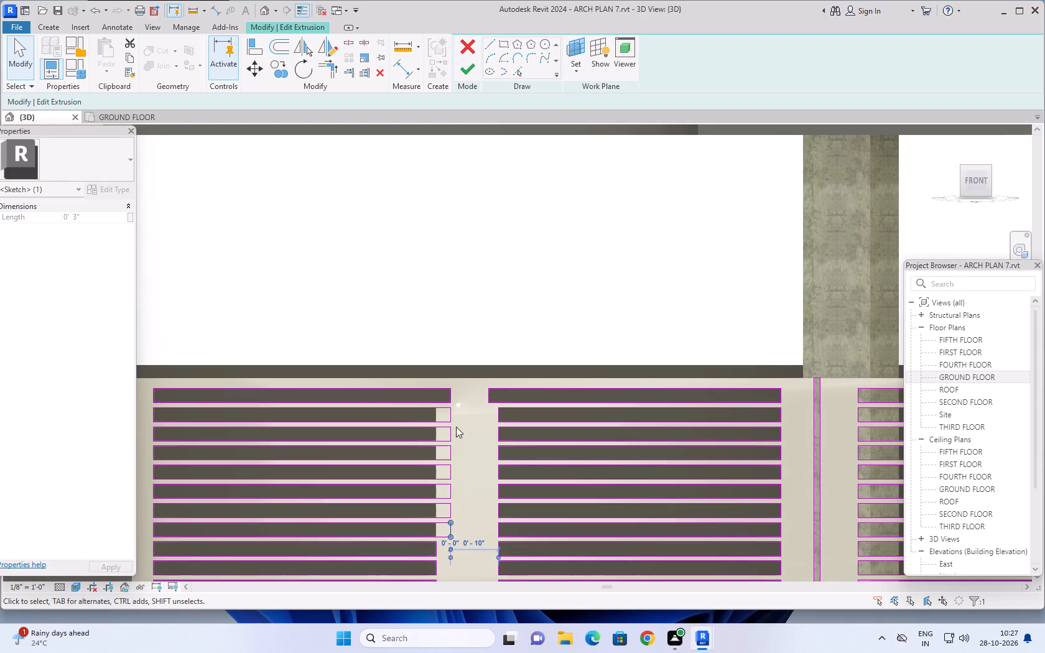
pyautogui.moveTo(456, 427); pyautogui.dragTo(457, 357, button='middle')
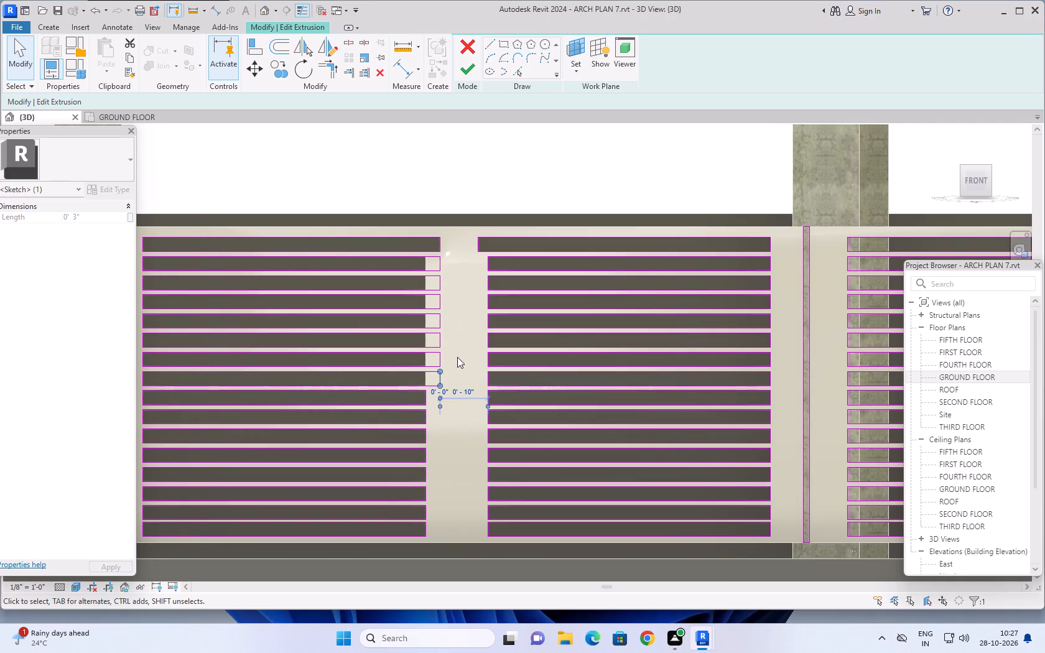
pyautogui.scroll(3, 452, 425)
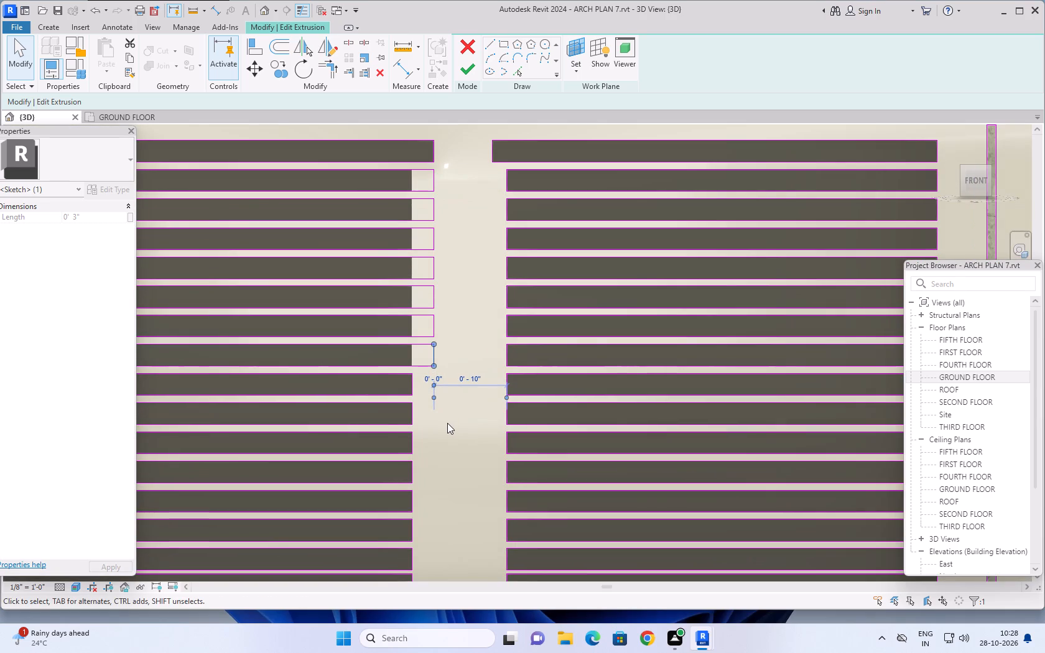
pyautogui.click(415, 384)
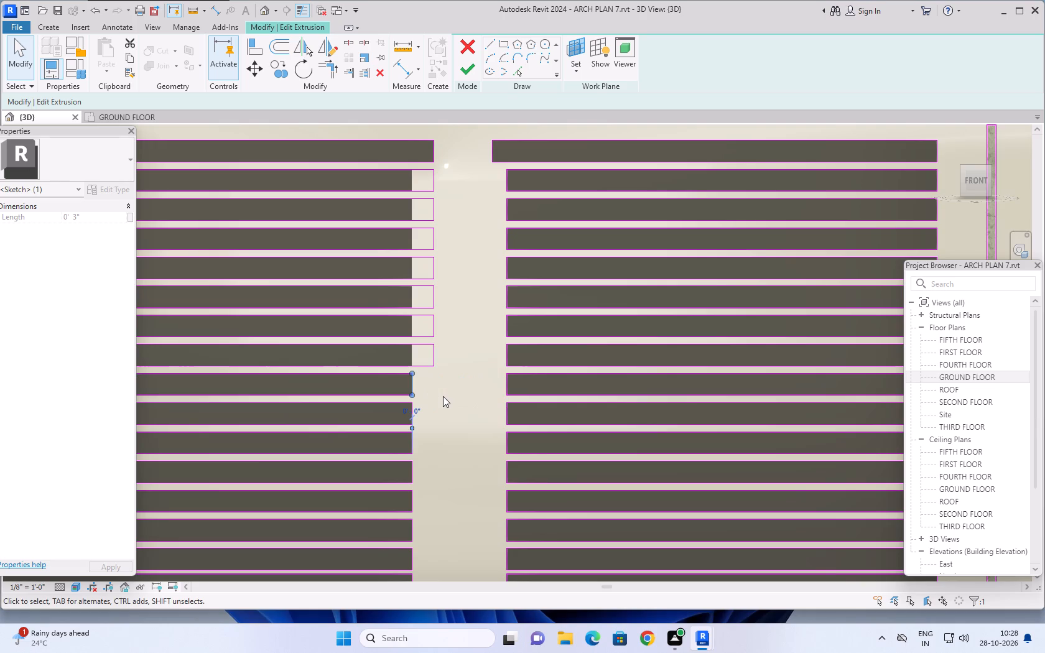
pyautogui.press('Right')
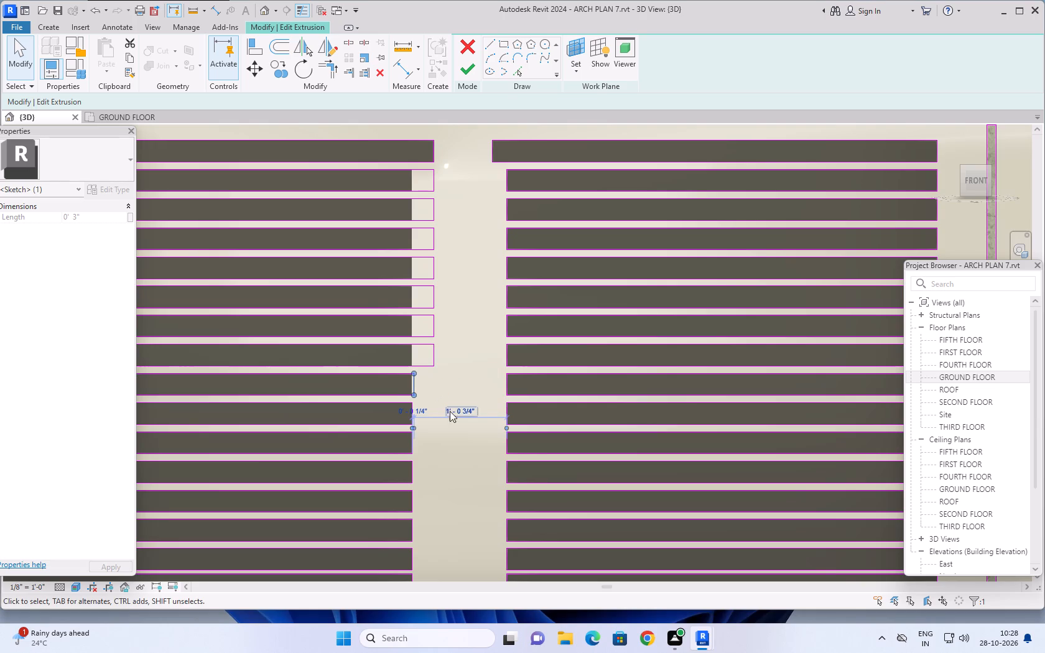
pyautogui.click(463, 412)
pyautogui.write('10"')
pyautogui.press('Return')
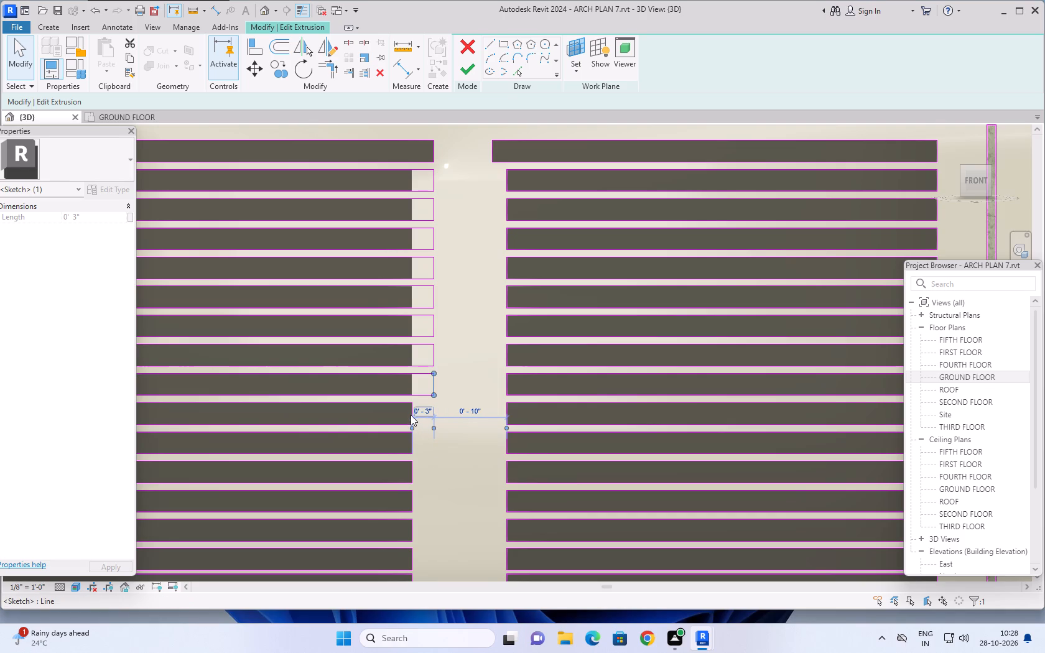
# Move the end line of the first column's tenth slot inward, setting its gap to the second column to 10".
pyautogui.scroll(2, 432, 437)
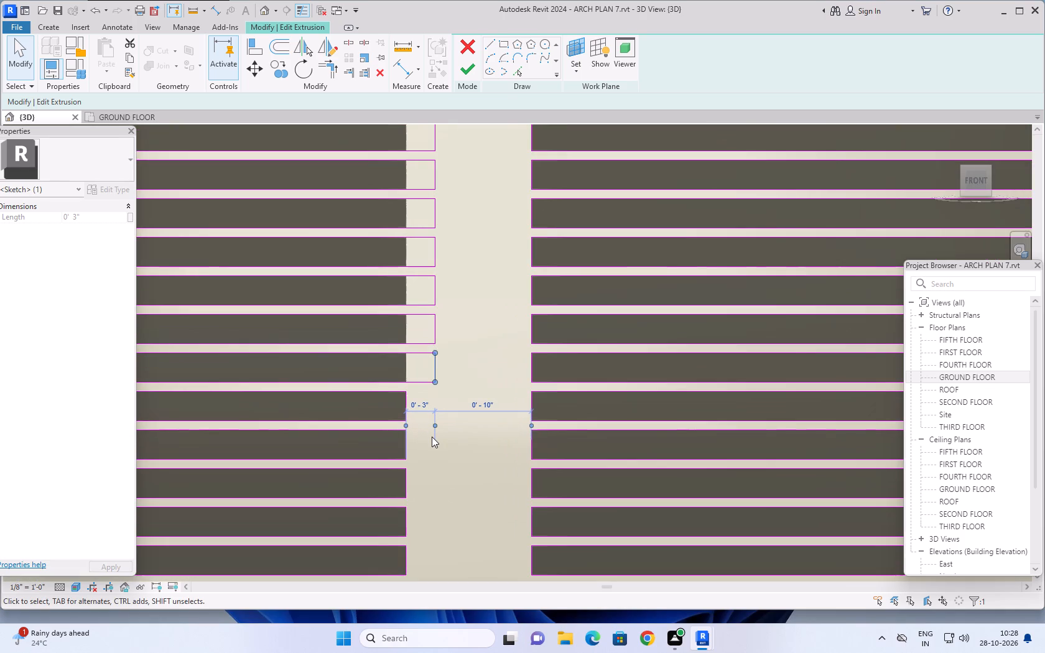
pyautogui.press('Escape')
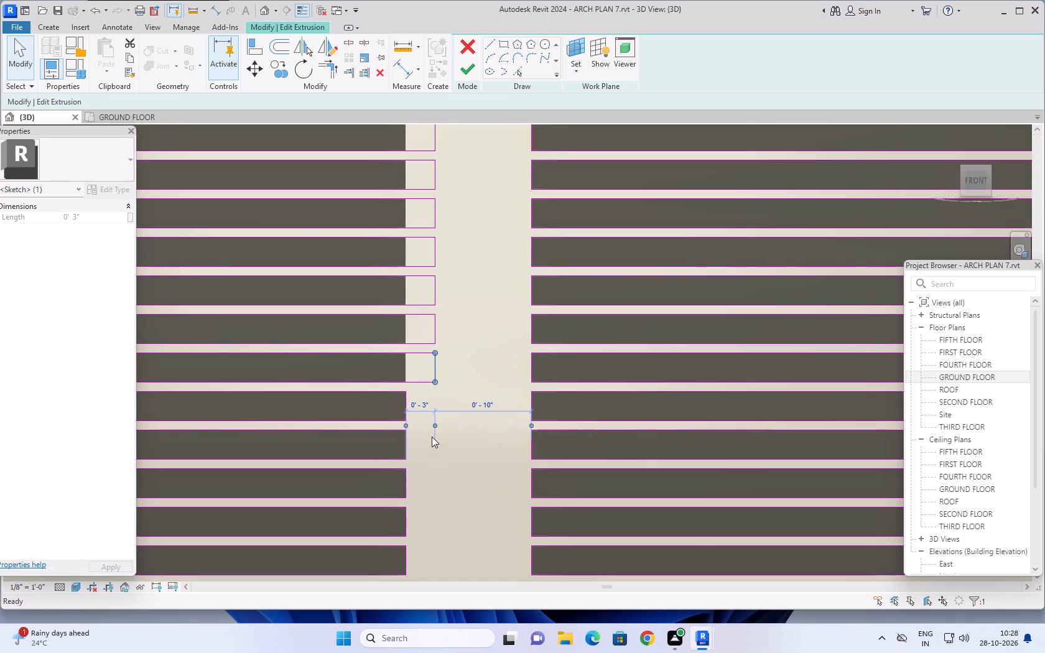
pyautogui.click(407, 404)
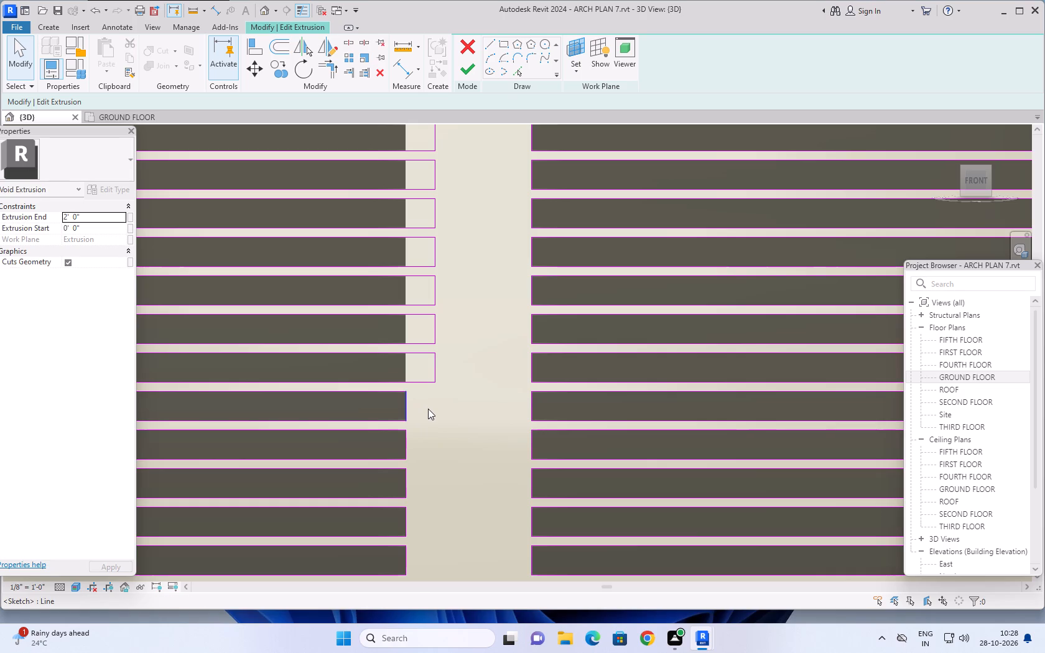
pyautogui.press('Right')
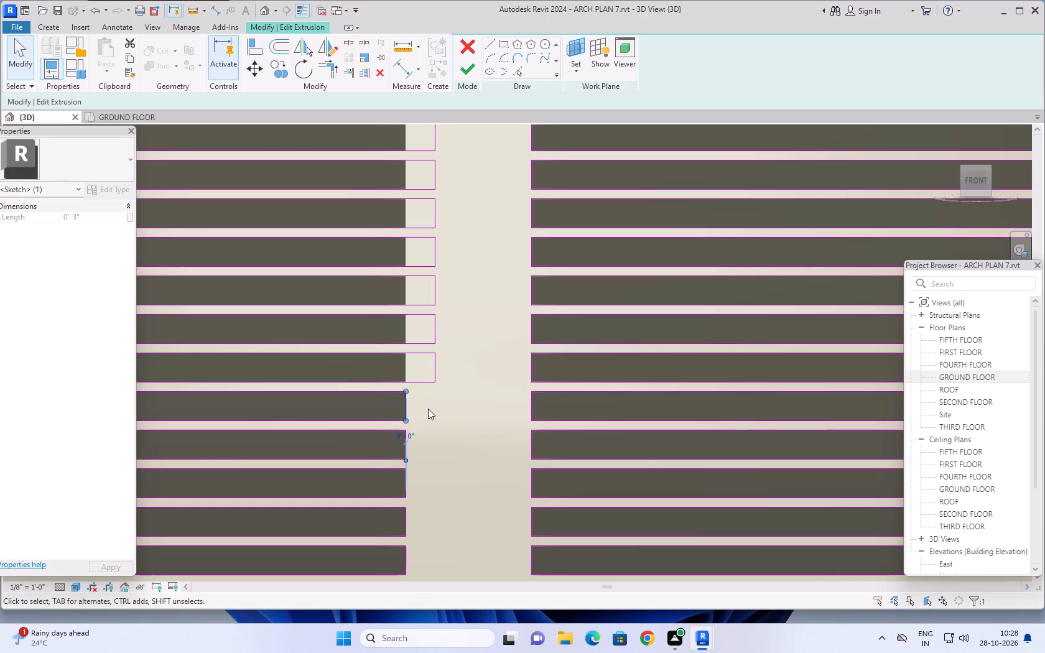
pyautogui.scroll(-2, 428, 409)
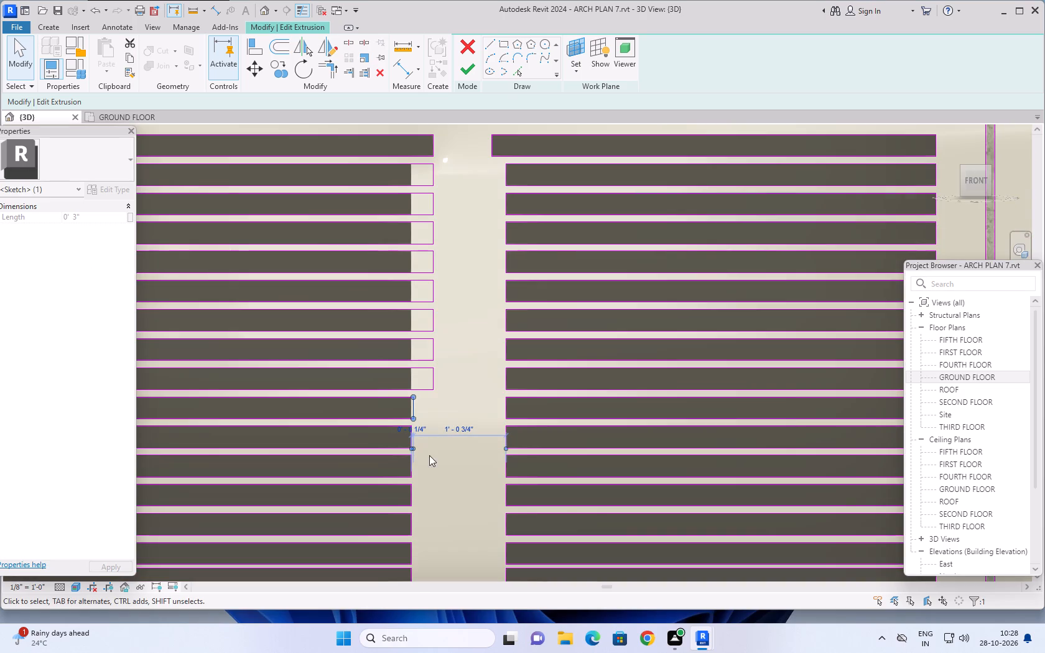
pyautogui.click(464, 427)
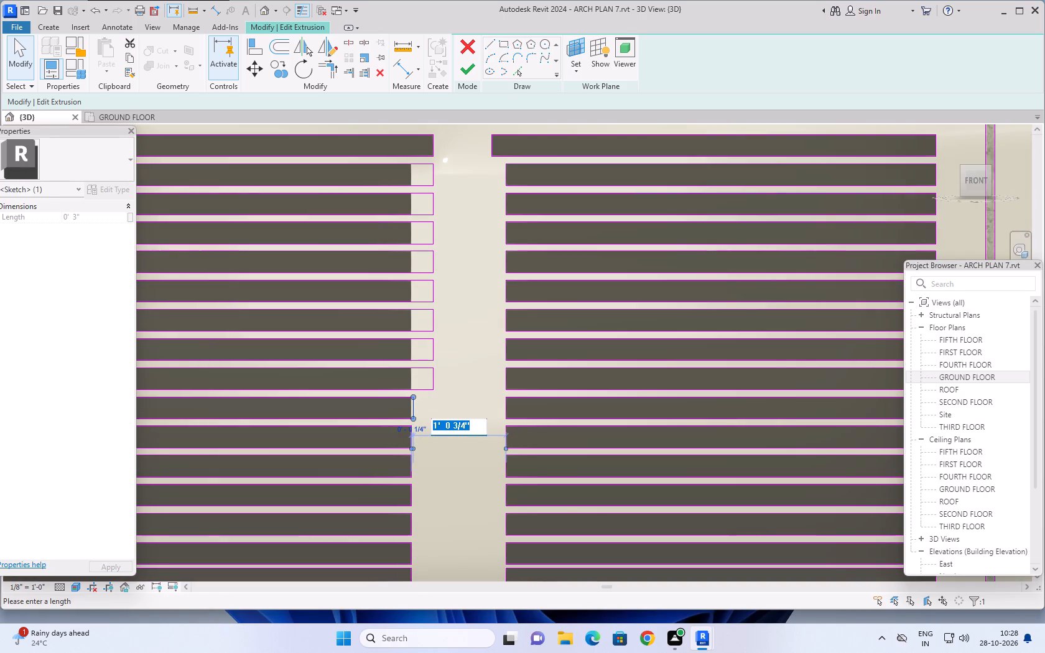
pyautogui.press('1')
pyautogui.press('0')
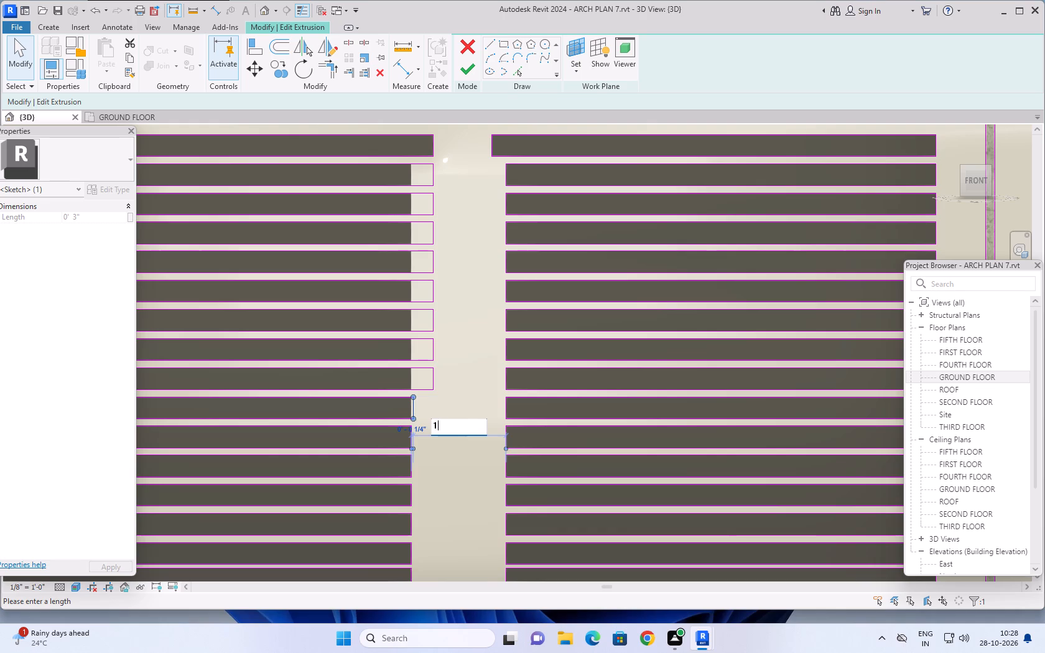
pyautogui.hotkey('shift', '"')
pyautogui.press('Return')
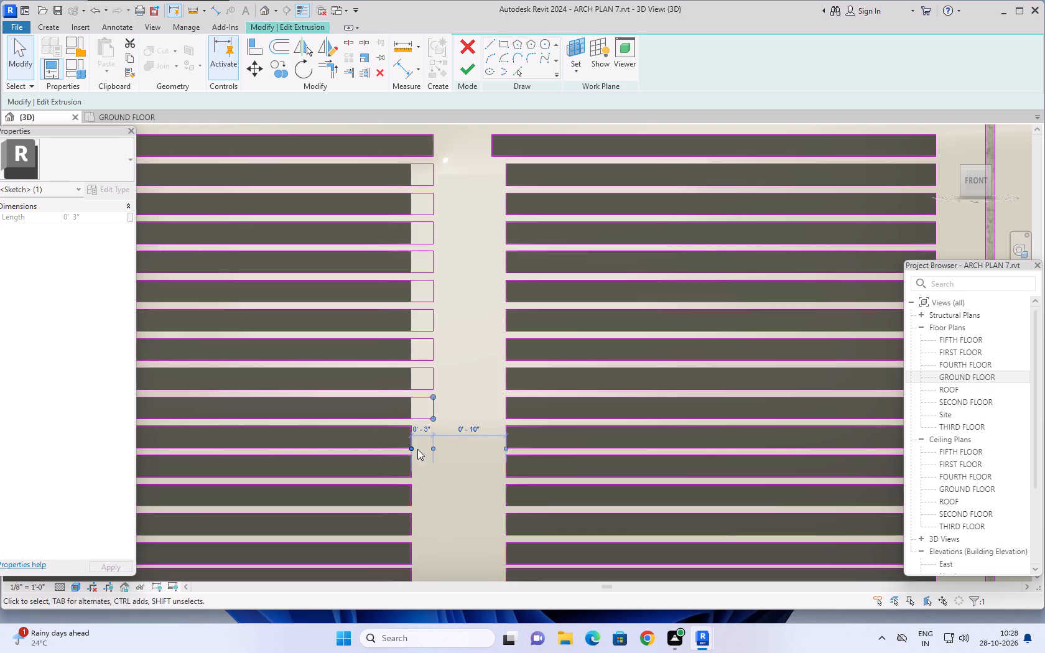
pyautogui.press('Escape')
# Move the end lines of the first column's eleventh to sixteenth slots together inward, setting their offset from the slots above to 0".
pyautogui.click(411, 439)
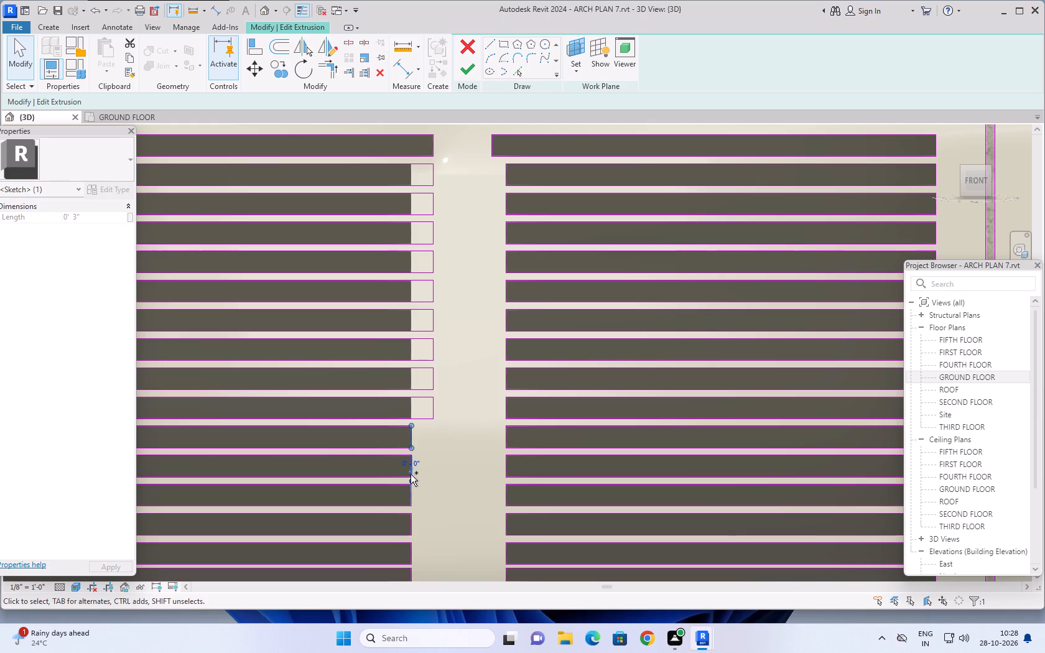
pyautogui.keyDown('ctrl'); pyautogui.click(411, 468); pyautogui.keyUp('ctrl')
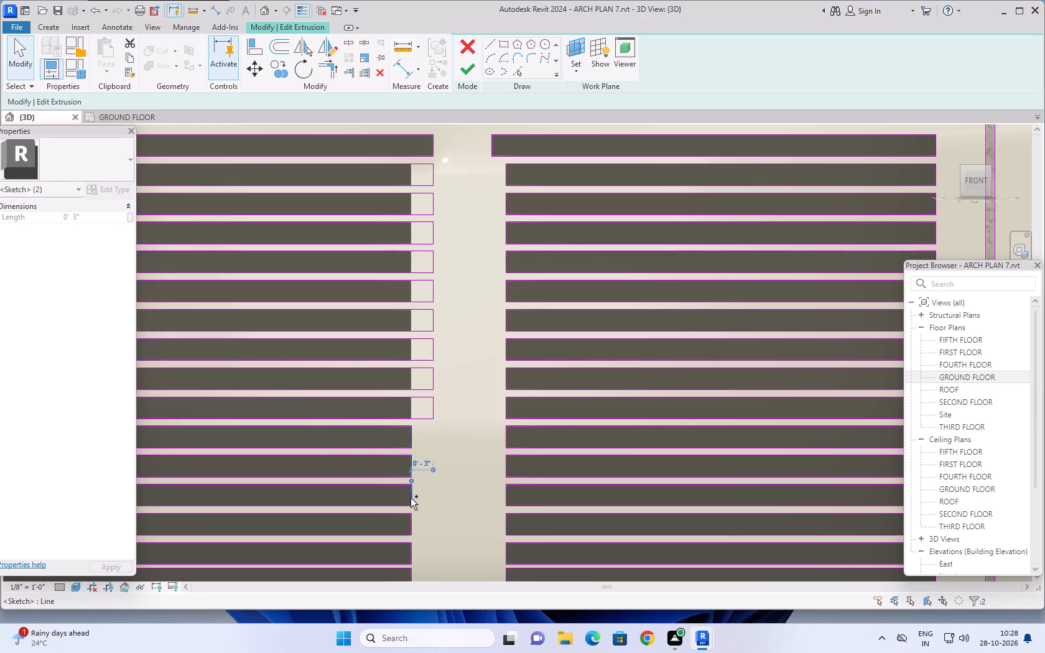
pyautogui.keyDown('ctrl'); pyautogui.click(411, 498); pyautogui.keyUp('ctrl')
pyautogui.keyDown('ctrl'); pyautogui.click(411, 526); pyautogui.keyUp('ctrl')
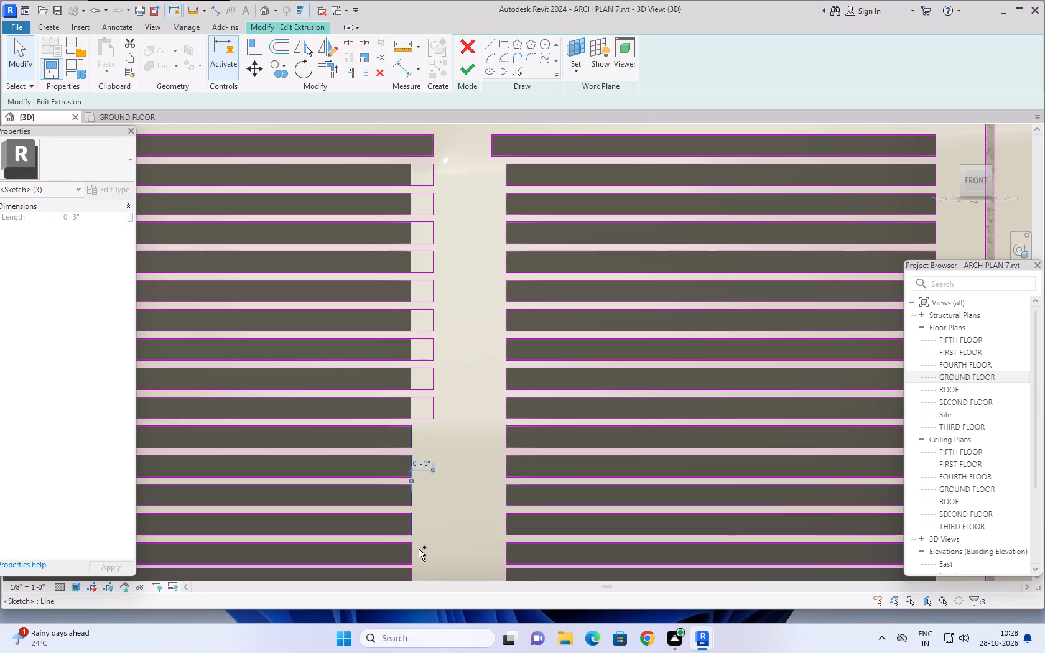
pyautogui.keyDown('ctrl'); pyautogui.click(409, 553); pyautogui.keyUp('ctrl')
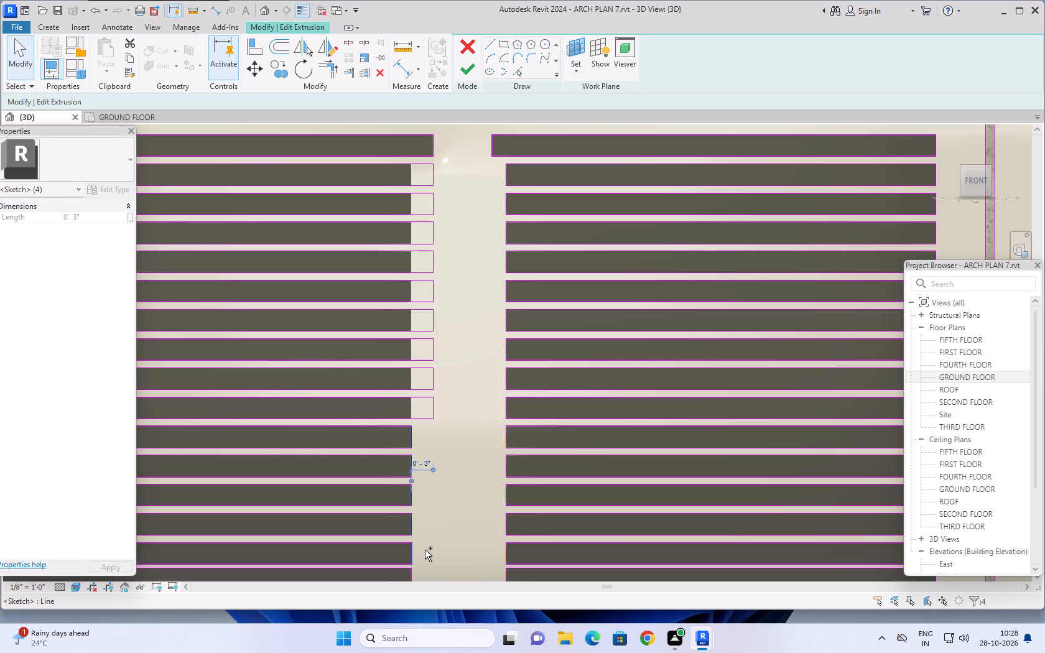
pyautogui.scroll(-4, 425, 550)
pyautogui.moveTo(428, 551); pyautogui.dragTo(432, 521, button='middle')
pyautogui.scroll(4, 425, 542)
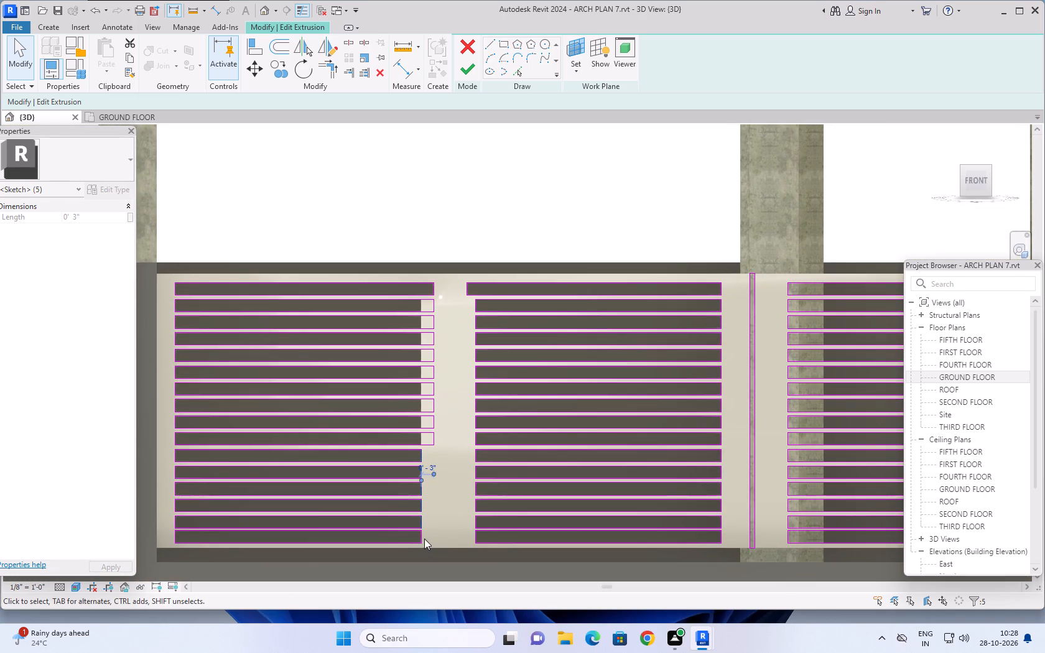
pyautogui.scroll(4, 424, 538)
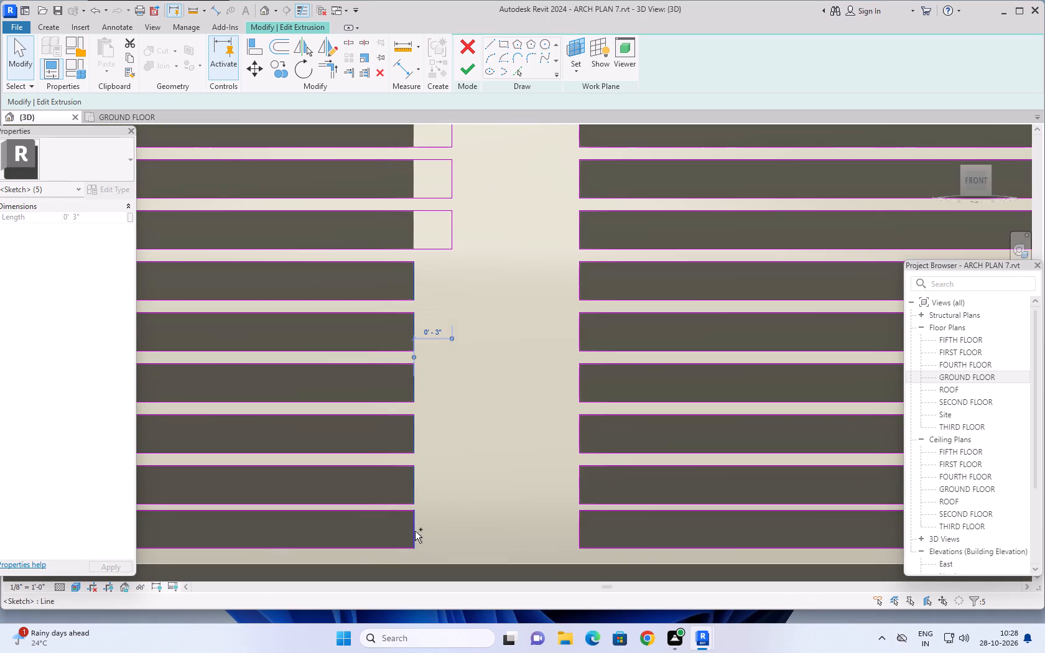
pyautogui.keyDown('ctrl'); pyautogui.click(415, 531); pyautogui.keyUp('ctrl')
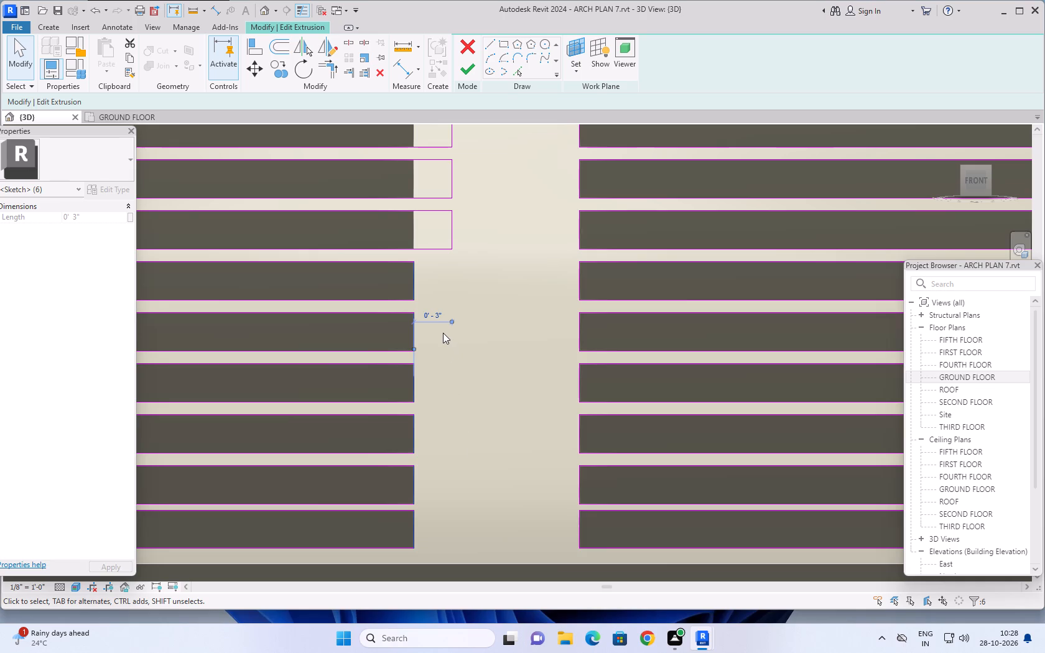
pyautogui.press('Right')
pyautogui.press('Right')
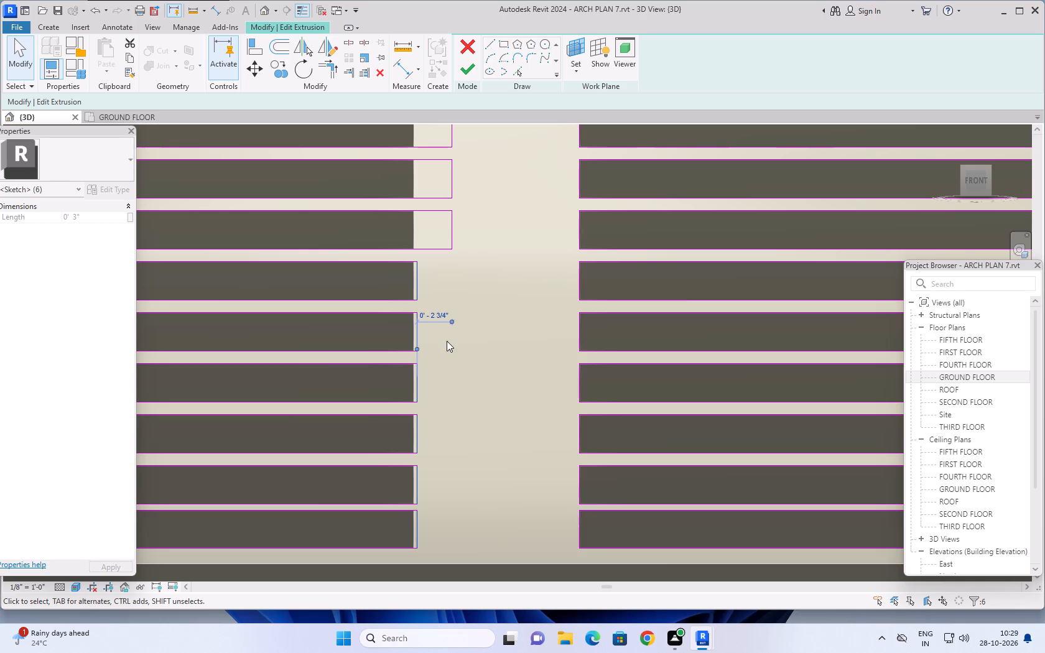
pyautogui.scroll(1, 455, 338)
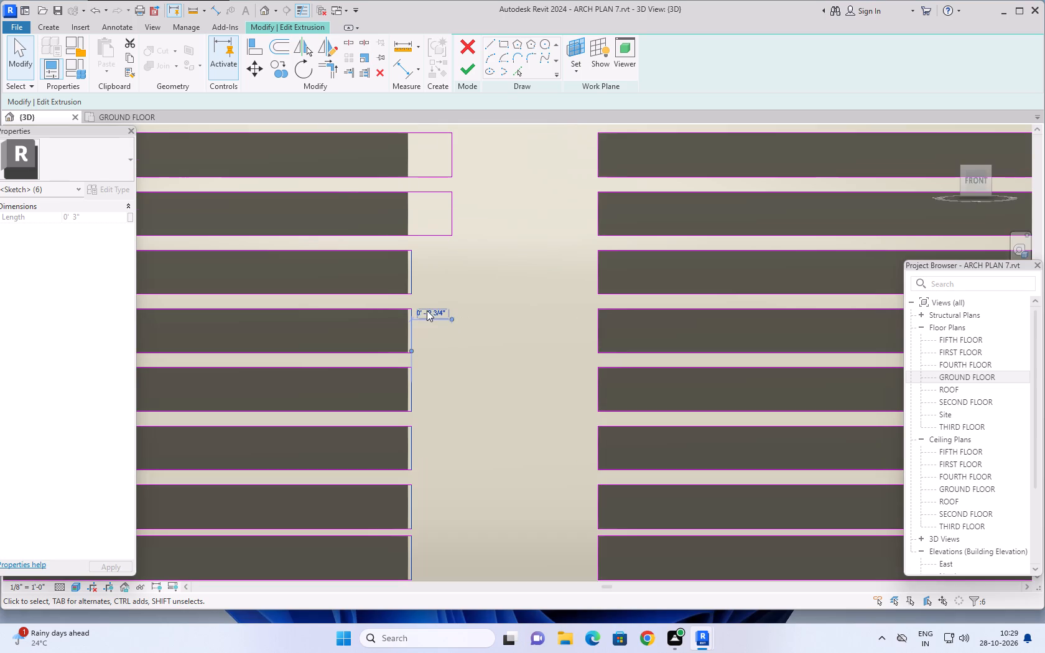
pyautogui.click(427, 310)
pyautogui.press('3')
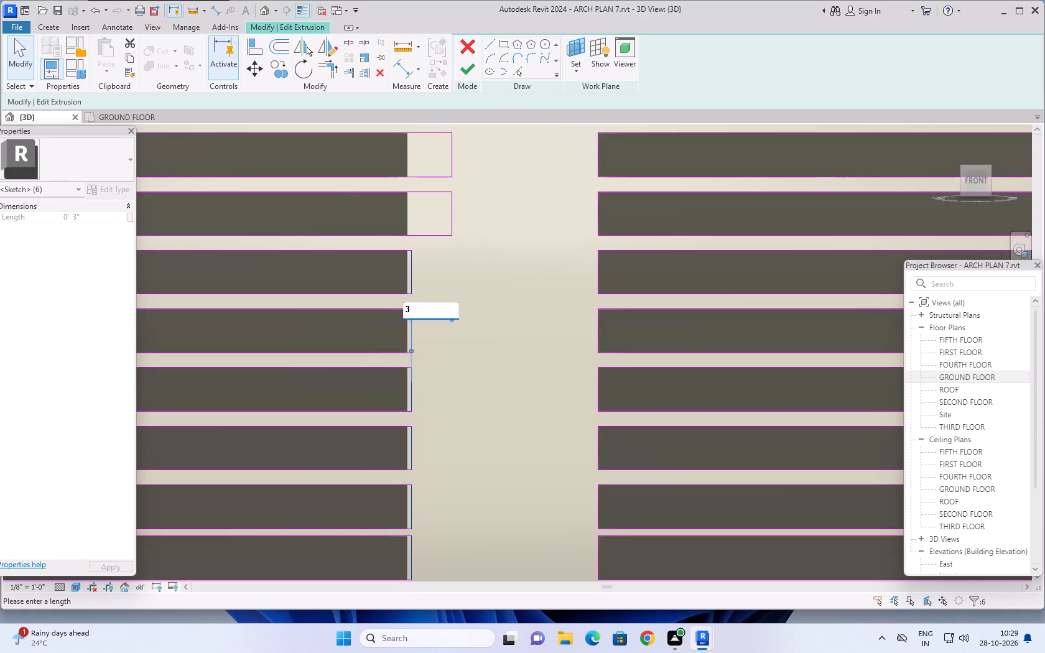
pyautogui.hotkey('shift', '"')
pyautogui.press('Return')
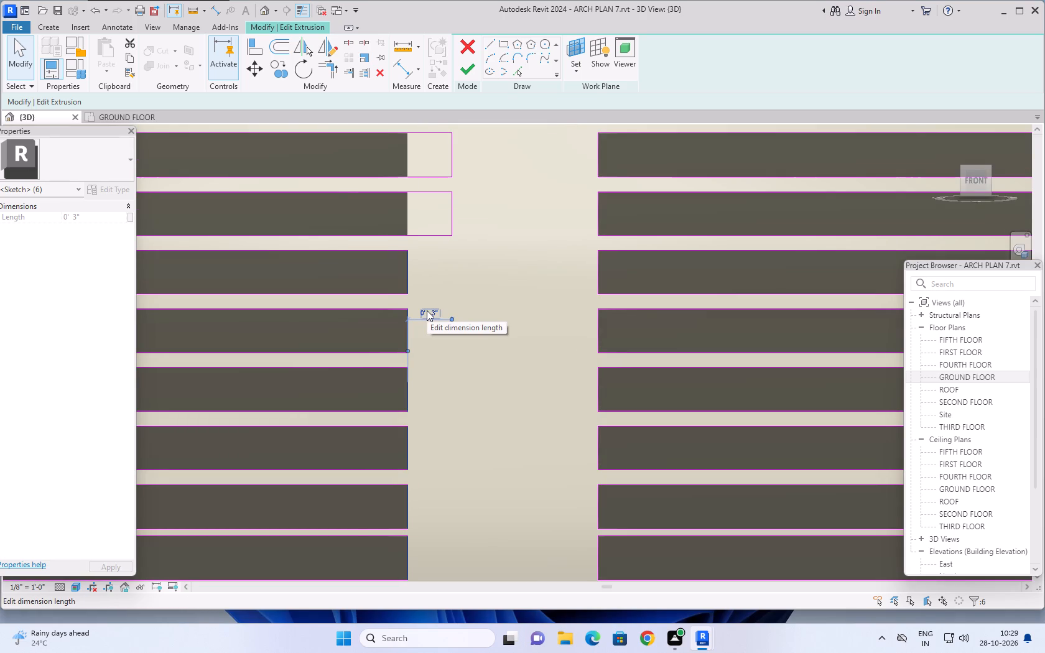
pyautogui.scroll(-1, 452, 367)
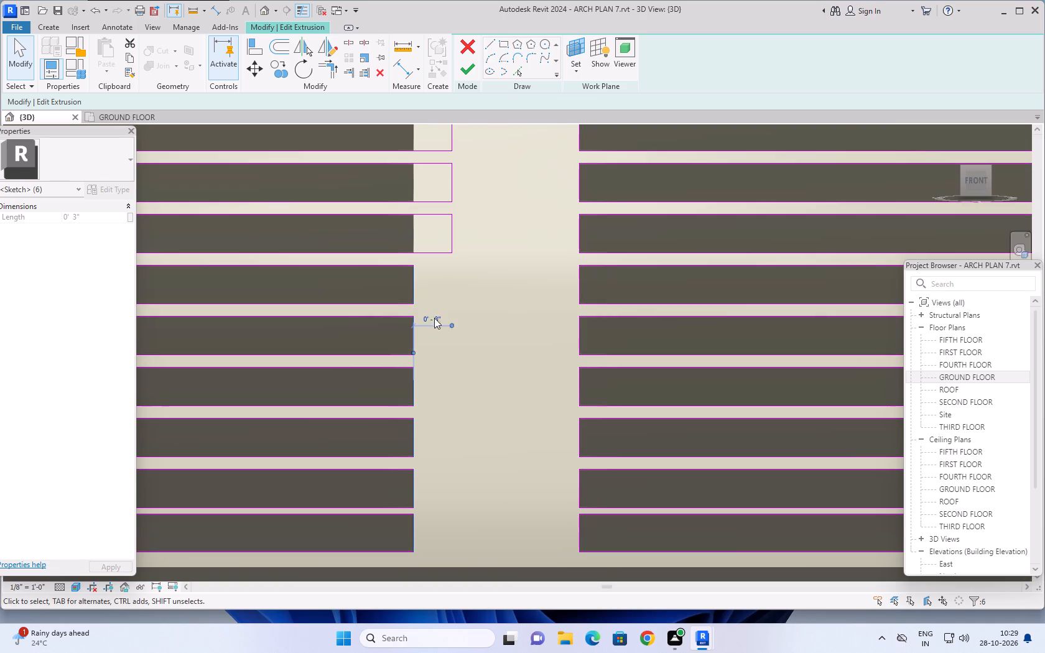
pyautogui.scroll(4, 427, 304)
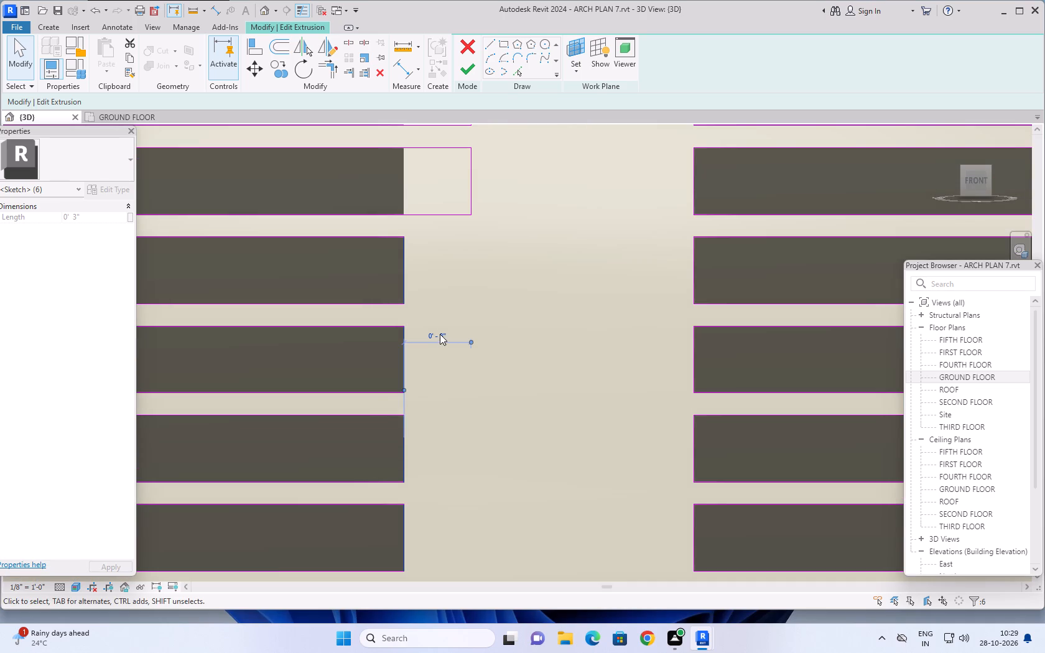
pyautogui.click(440, 334)
pyautogui.write('0"')
pyautogui.press('Return')
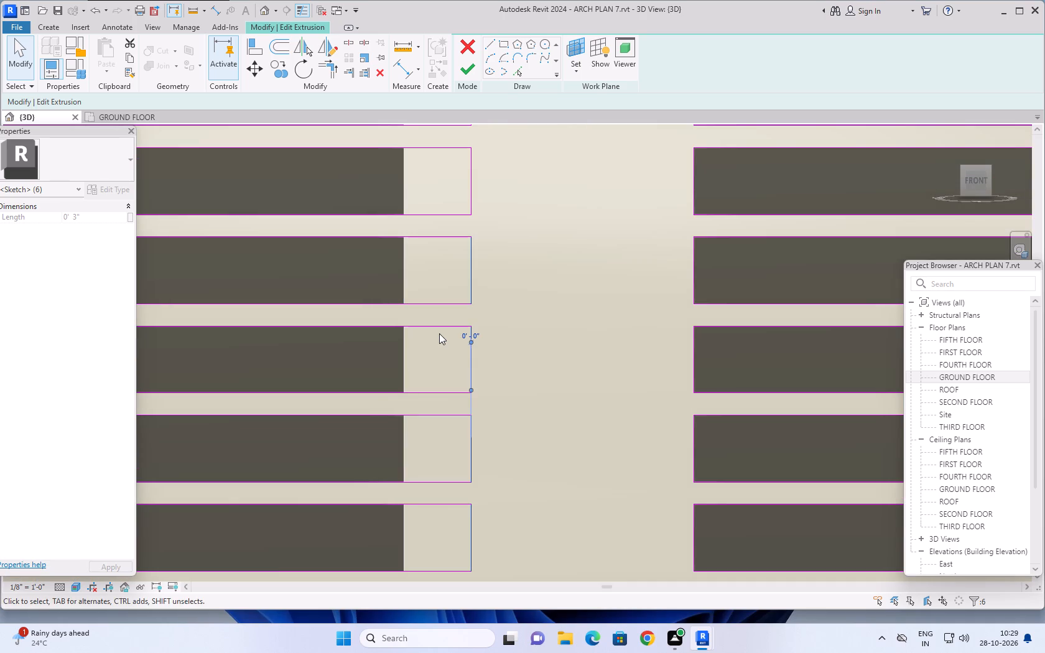
pyautogui.scroll(-7, 517, 355)
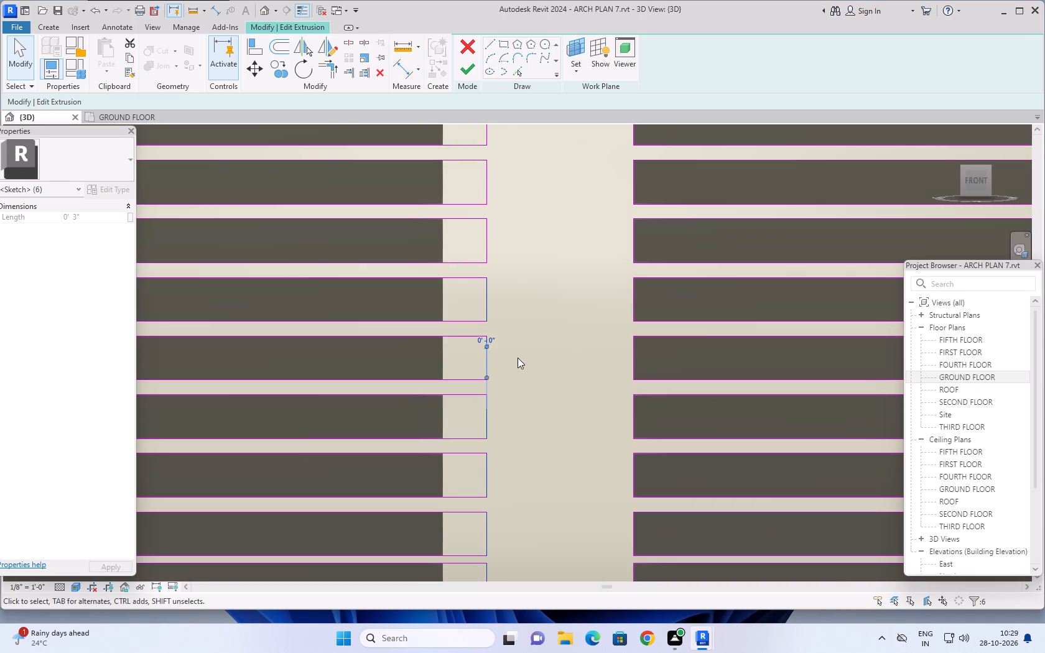
pyautogui.scroll(-2, 518, 358)
pyautogui.scroll(-3, 542, 313)
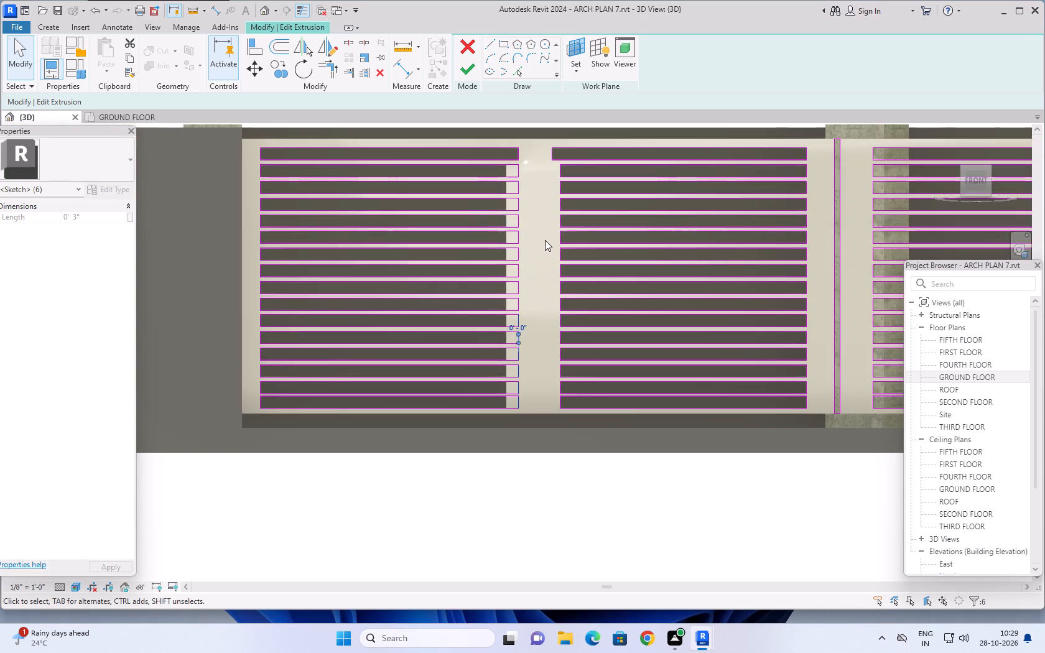
pyautogui.scroll(-1, 546, 234)
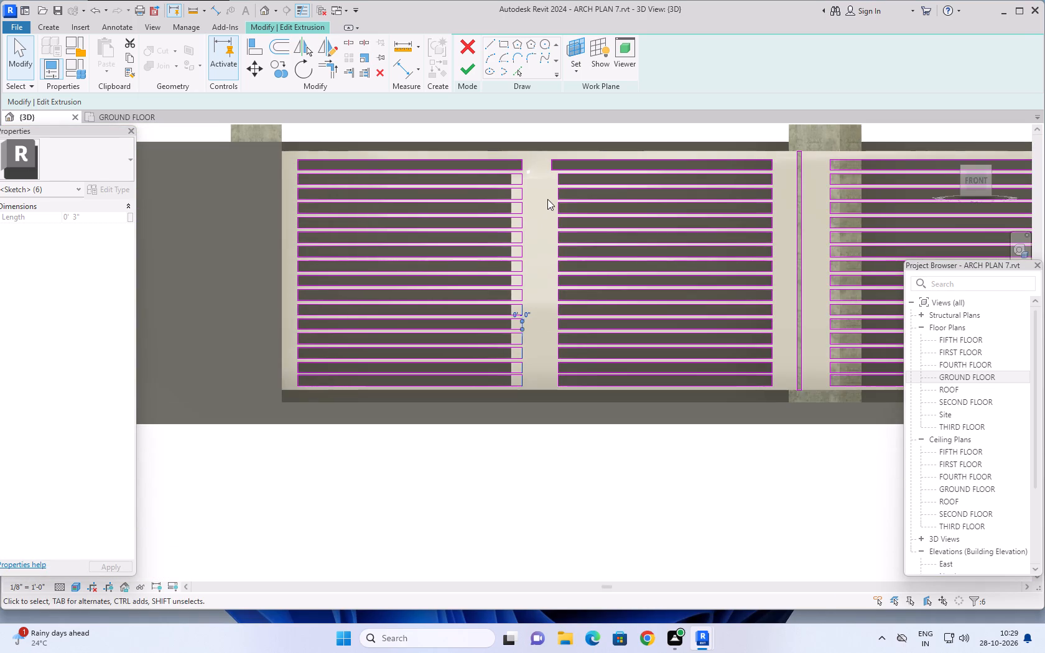
pyautogui.moveTo(547, 199); pyautogui.dragTo(527, 266, button='middle')
pyautogui.scroll(3, 524, 238)
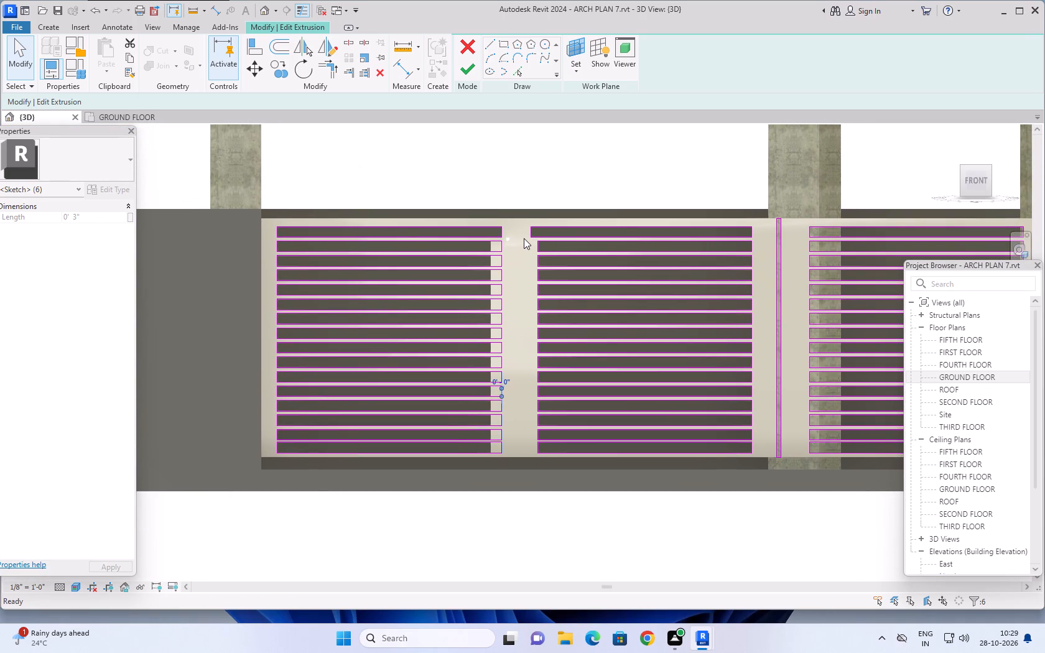
pyautogui.scroll(2, 524, 238)
pyautogui.press('Escape')
pyautogui.press('Escape')
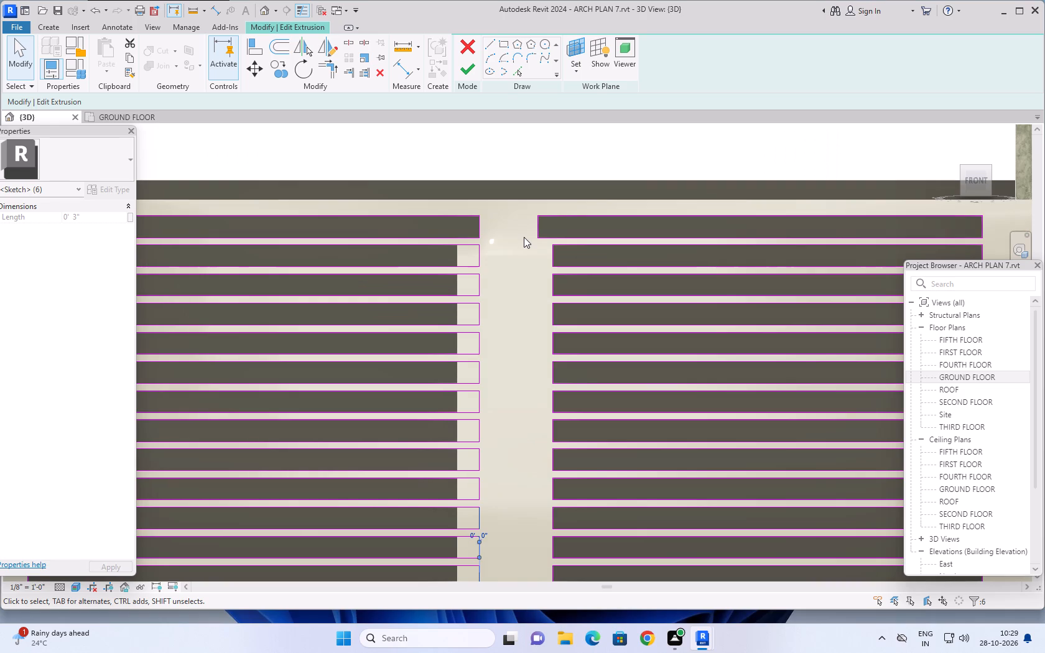
pyautogui.press('Escape')
pyautogui.press('Escape')
# Extend the second column's top slot toward the first column, leaving a 7" gap between them and a 3" offset from the slots below.
pyautogui.scroll(5, 524, 225)
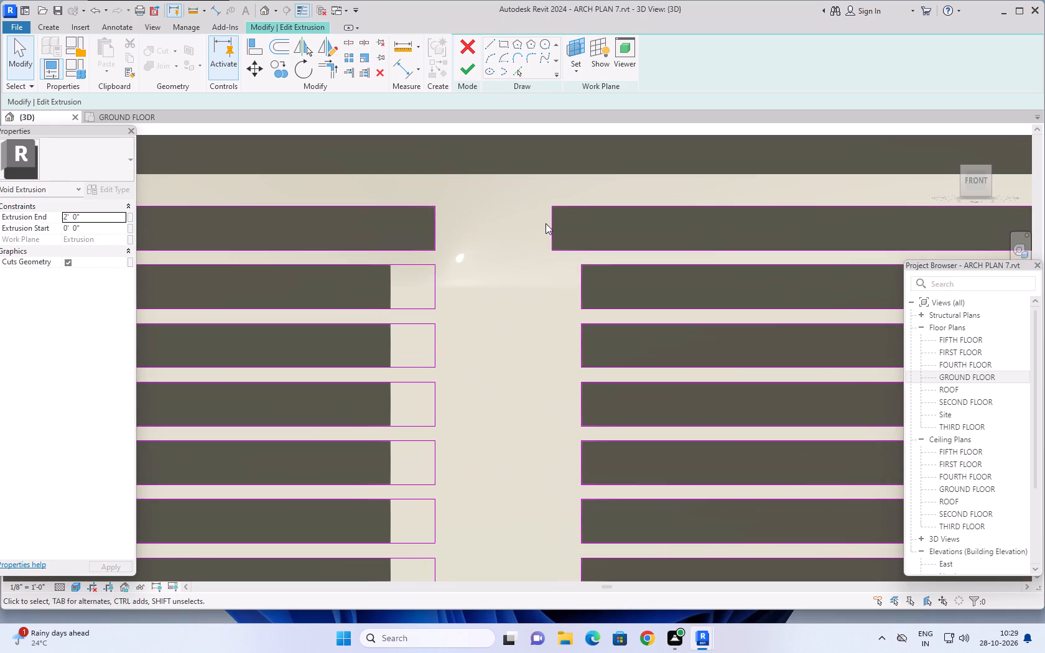
pyautogui.click(553, 223)
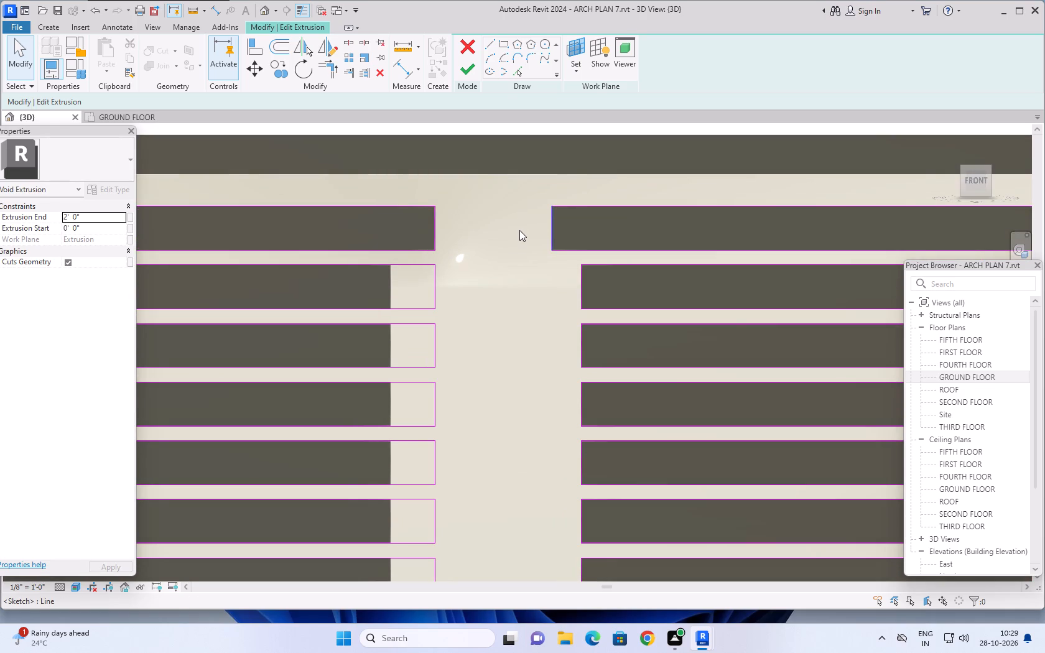
pyautogui.press('Left')
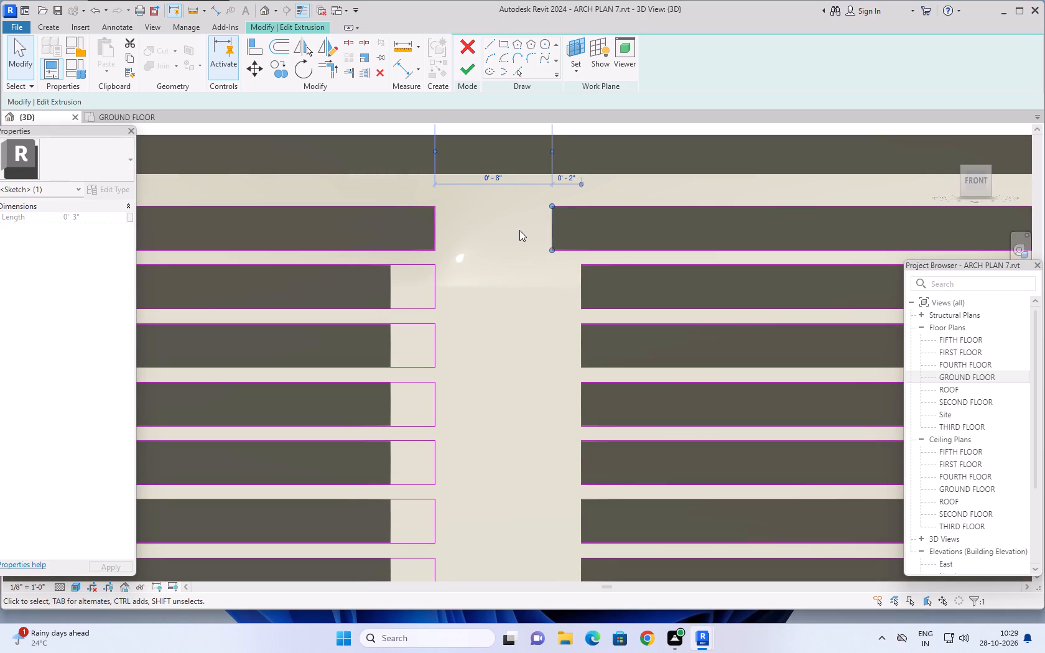
pyautogui.press('Left')
pyautogui.press('Left')
pyautogui.press('Left')
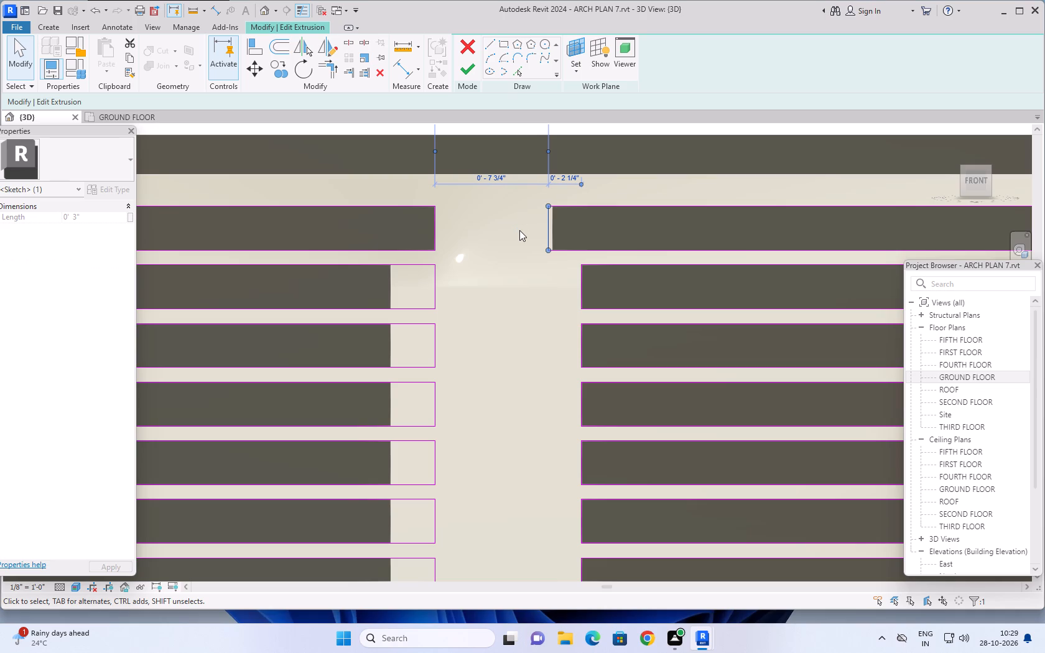
pyautogui.press('Left')
pyautogui.press('Left')
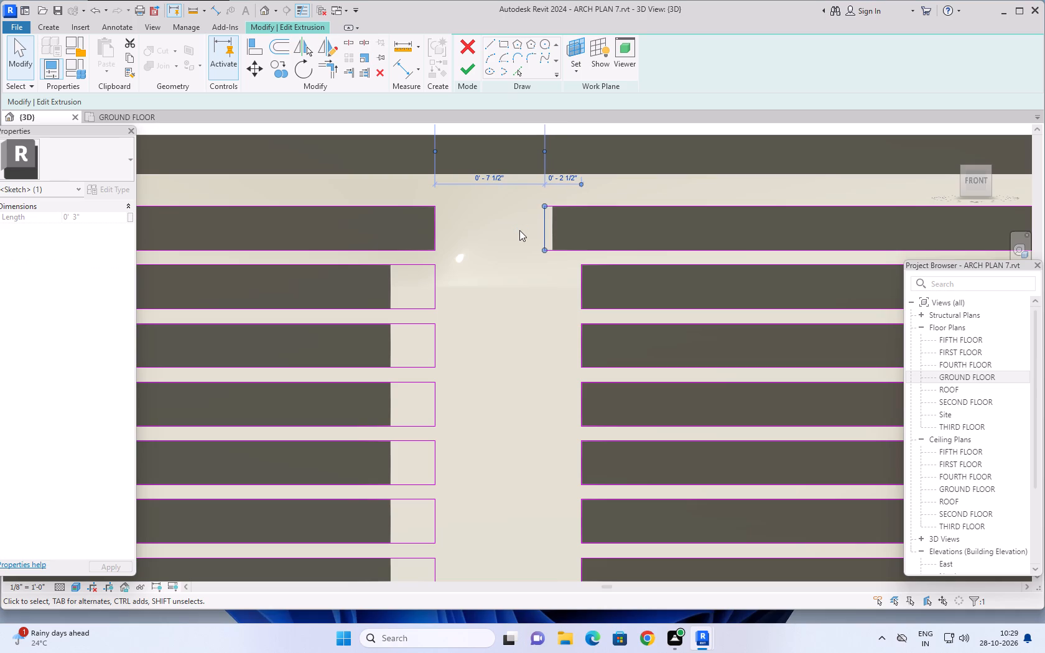
pyautogui.press('Left')
pyautogui.press('Left')
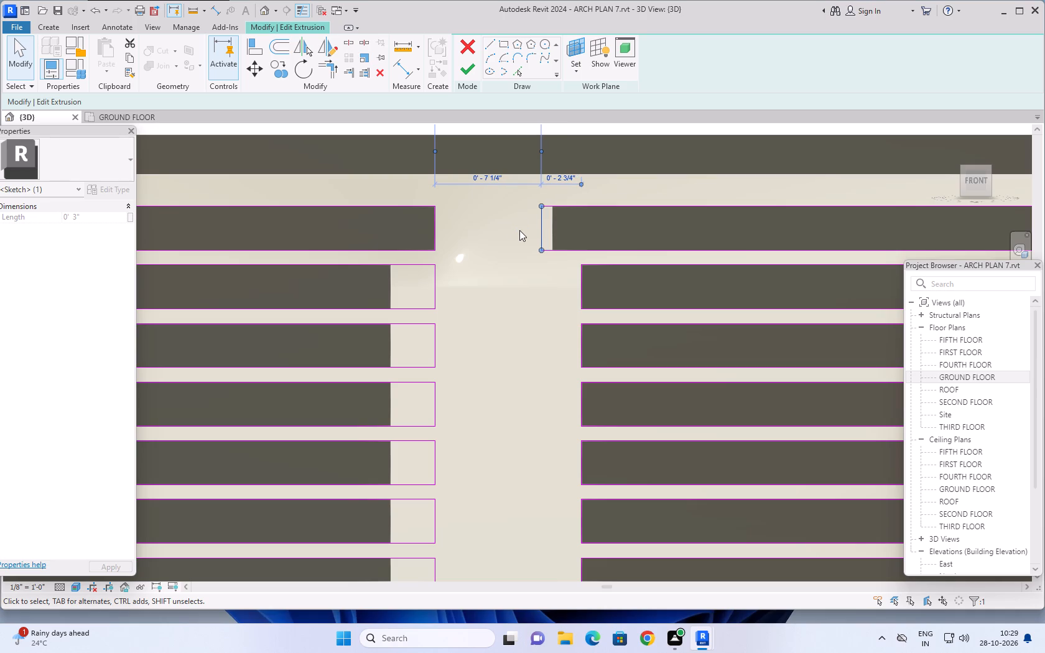
pyautogui.press('Left')
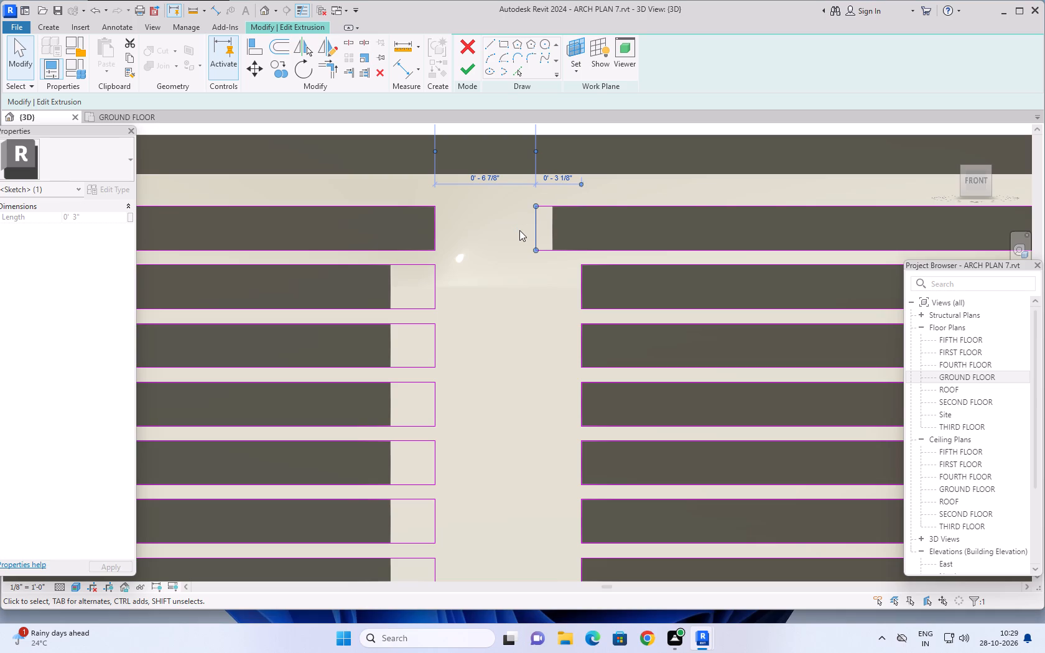
pyautogui.press('Right')
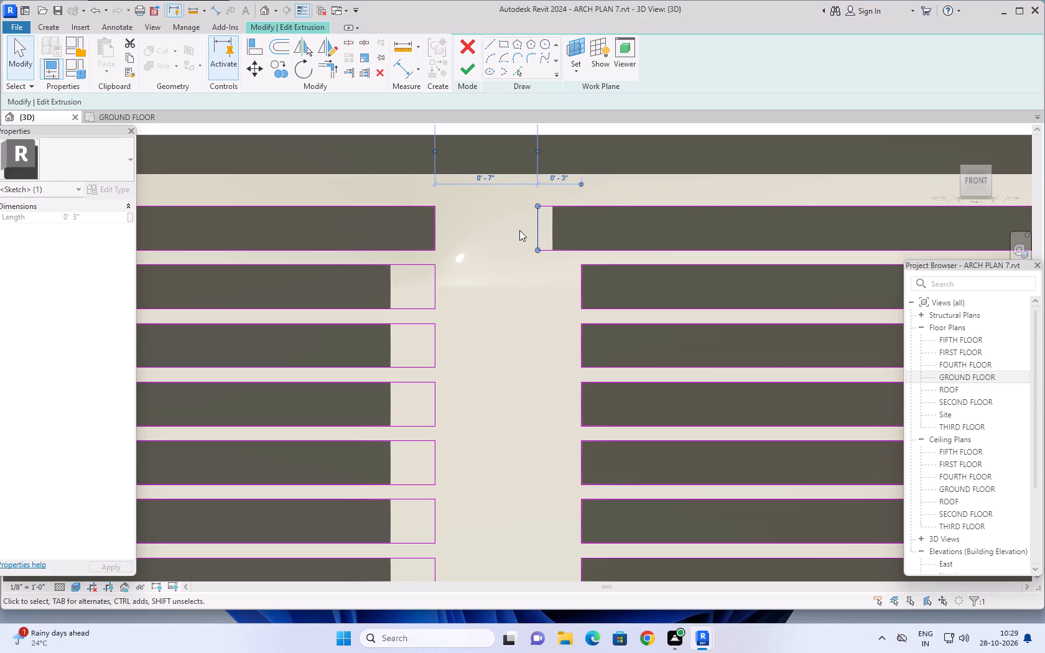
pyautogui.press('Escape')
pyautogui.press('Escape')
# Move the facing end lines of the second column's second to sixteenth slots together toward the first column, leaving a 7" gap.
pyautogui.scroll(-6, 551, 310)
pyautogui.moveTo(541, 310); pyautogui.dragTo(524, 284, button='middle')
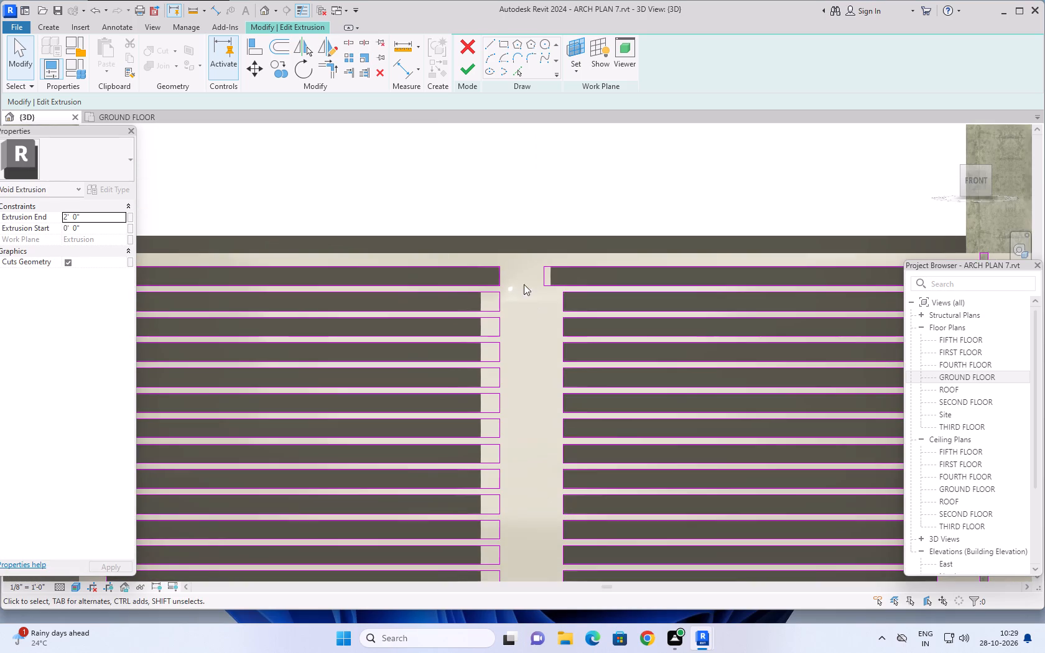
pyautogui.moveTo(524, 284); pyautogui.dragTo(513, 245, button='middle')
pyautogui.scroll(-2, 518, 274)
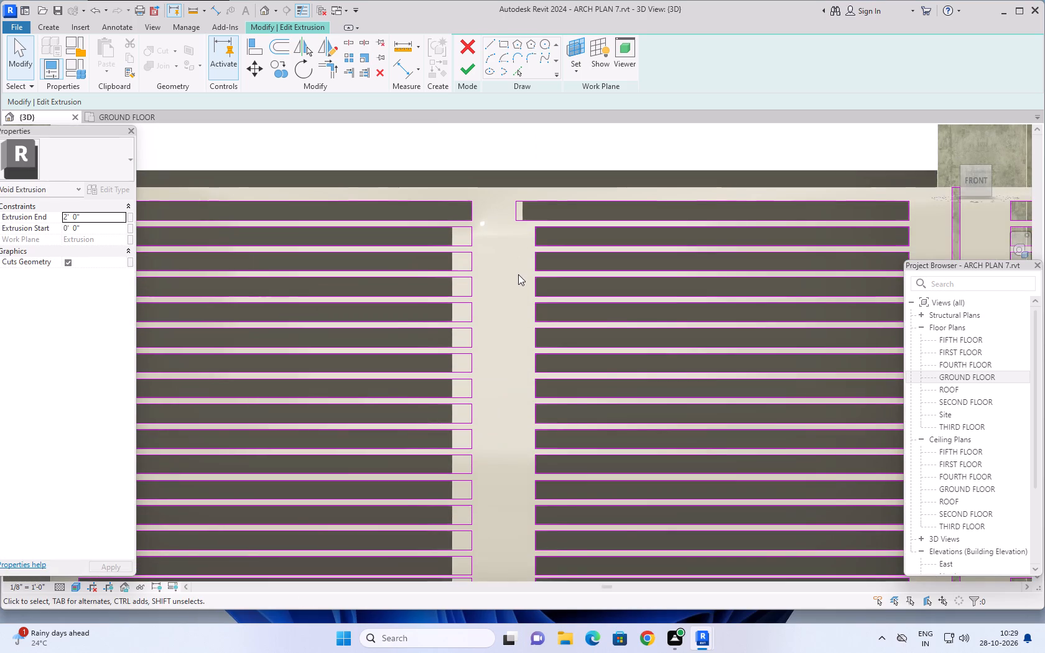
pyautogui.scroll(4, 526, 257)
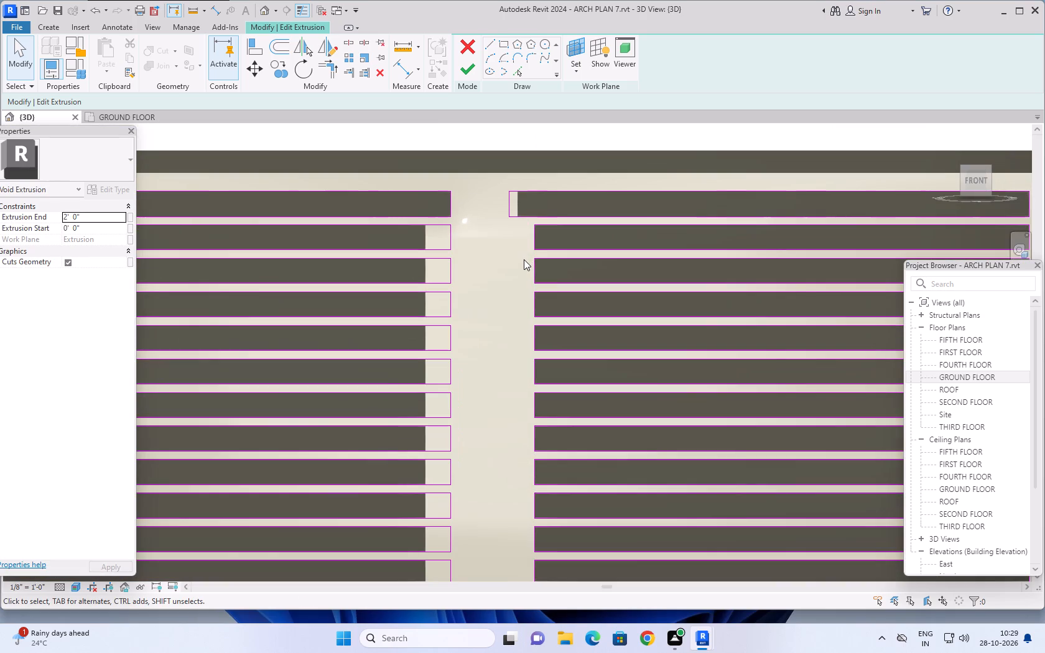
pyautogui.press('Escape')
pyautogui.press('Escape')
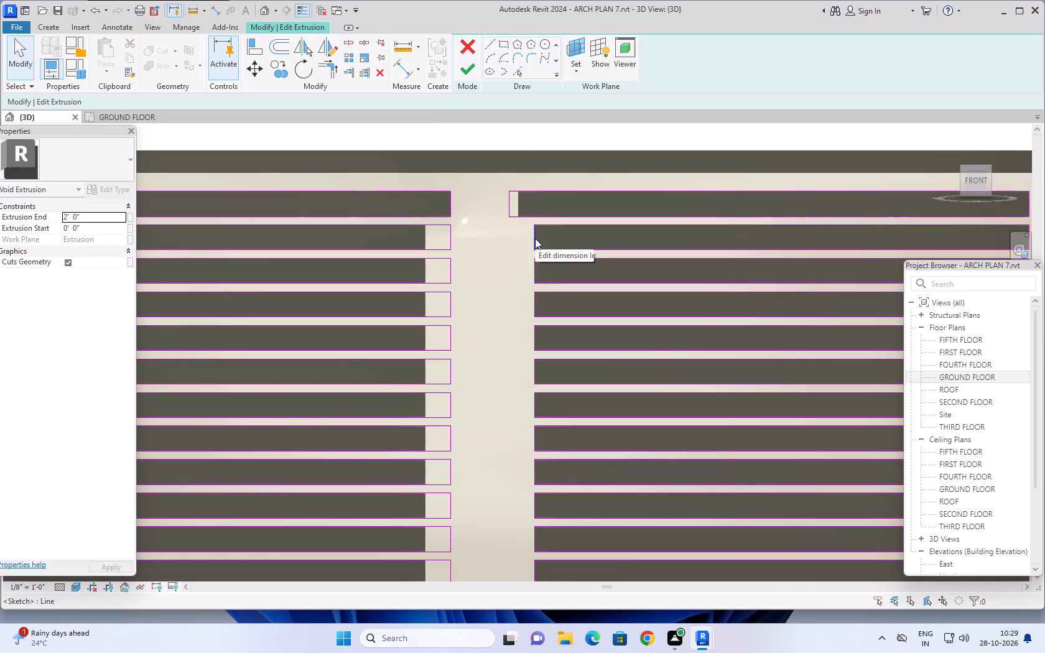
pyautogui.click(535, 238)
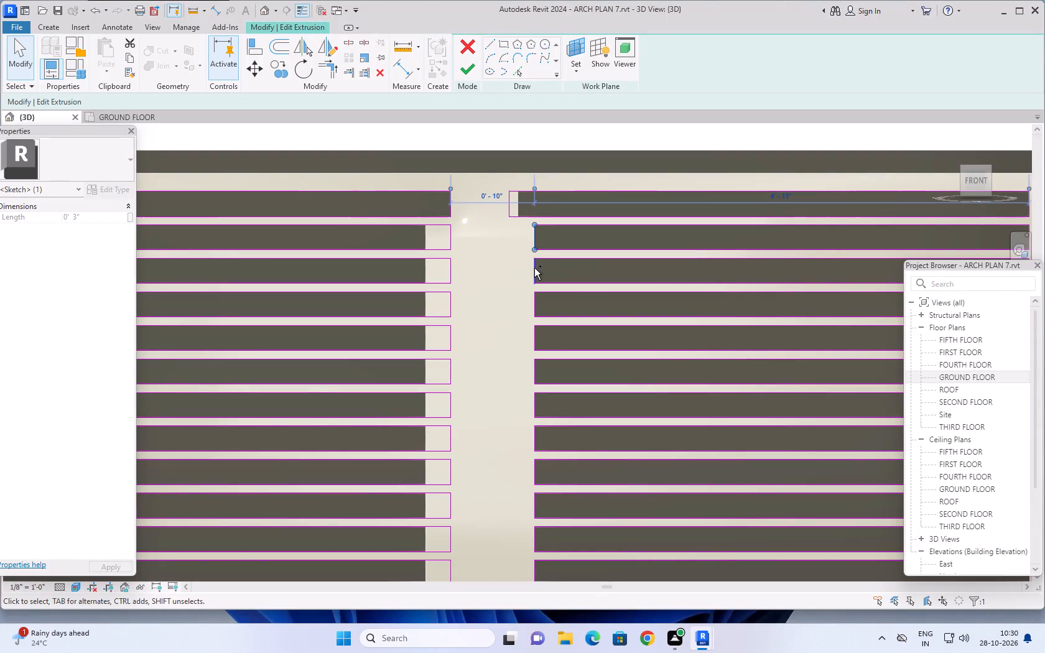
pyautogui.keyDown('ctrl'); pyautogui.click(534, 268); pyautogui.keyUp('ctrl')
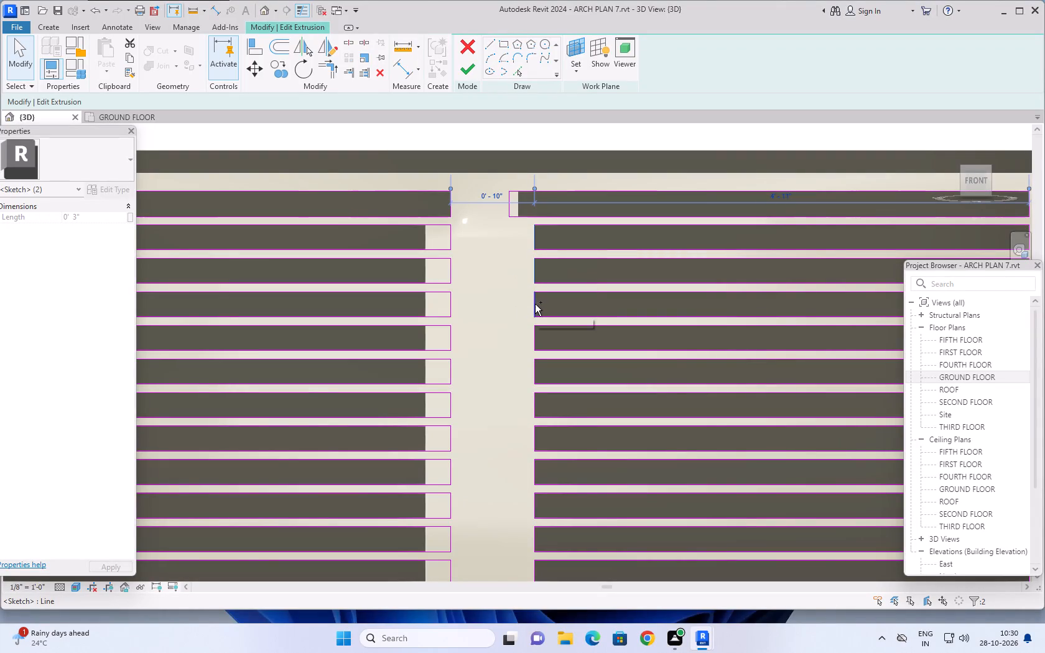
pyautogui.keyDown('ctrl'); pyautogui.click(535, 304); pyautogui.keyUp('ctrl')
pyautogui.keyDown('ctrl'); pyautogui.click(534, 340); pyautogui.keyUp('ctrl')
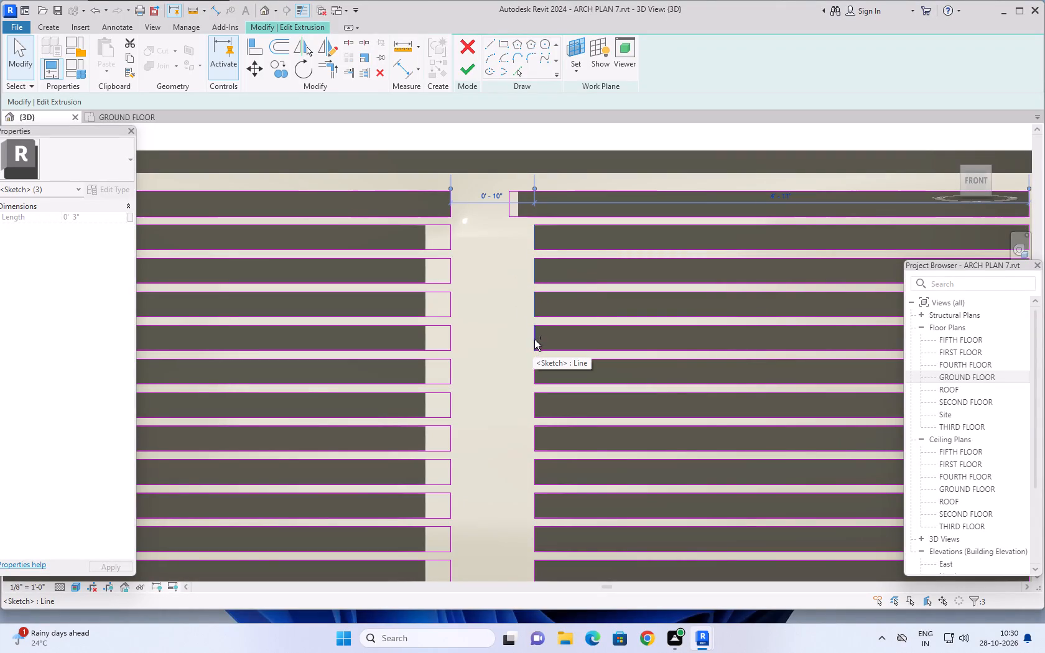
pyautogui.keyDown('ctrl'); pyautogui.click(534, 369); pyautogui.keyUp('ctrl')
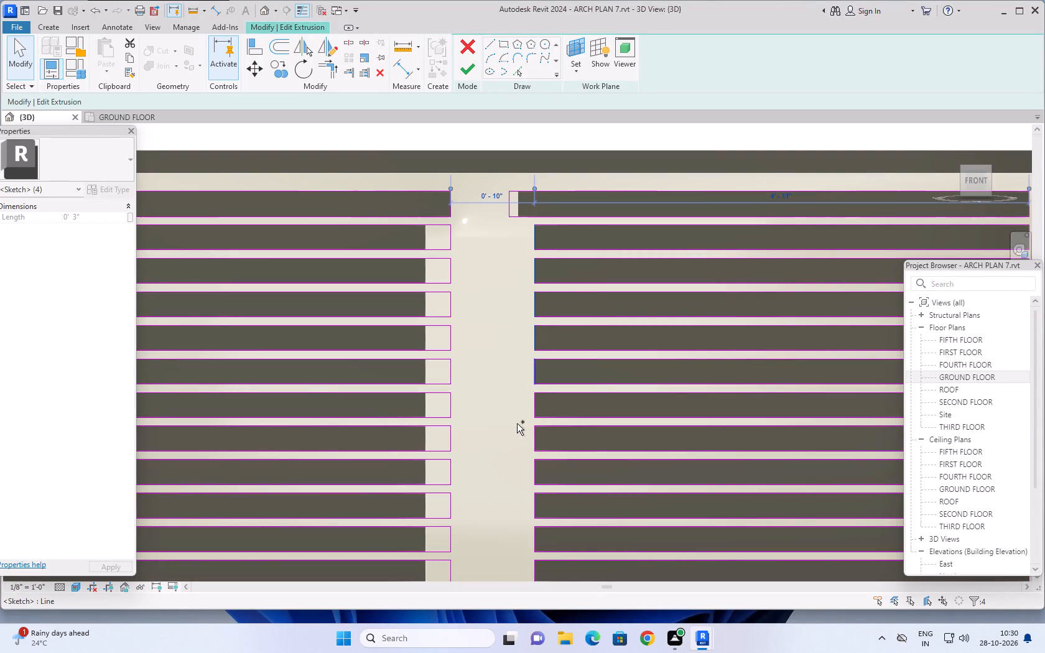
pyautogui.keyDown('ctrl'); pyautogui.click(534, 407); pyautogui.keyUp('ctrl')
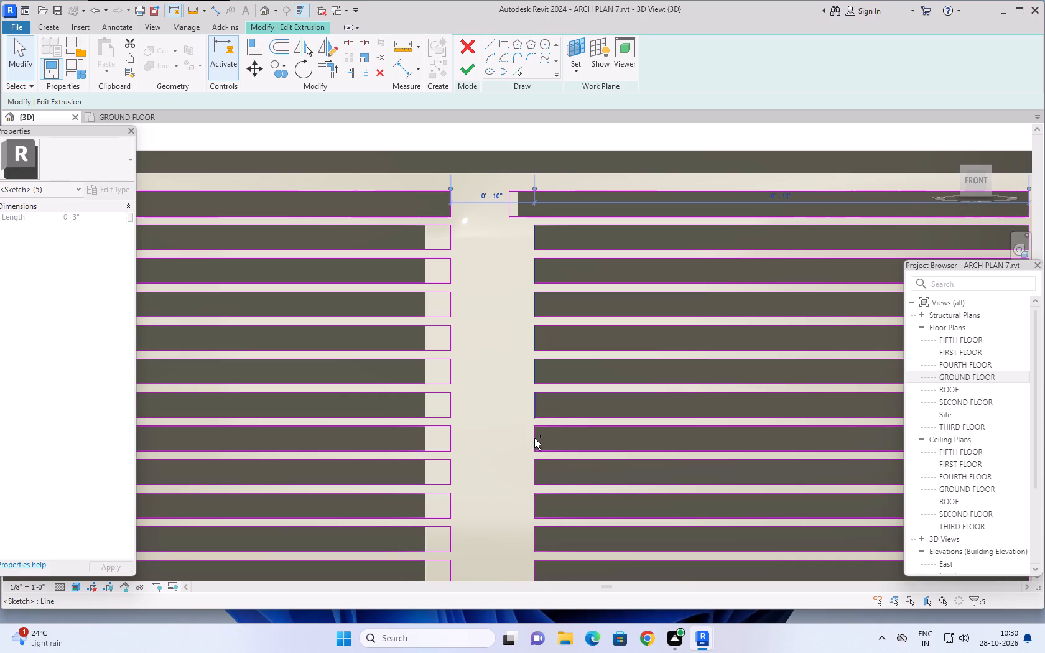
pyautogui.keyDown('ctrl'); pyautogui.click(535, 438); pyautogui.keyUp('ctrl')
pyautogui.keyDown('ctrl'); pyautogui.click(536, 470); pyautogui.keyUp('ctrl')
pyautogui.keyDown('ctrl'); pyautogui.click(536, 501); pyautogui.keyUp('ctrl')
pyautogui.scroll(-3, 504, 442)
pyautogui.moveTo(504, 443); pyautogui.dragTo(493, 385, button='middle')
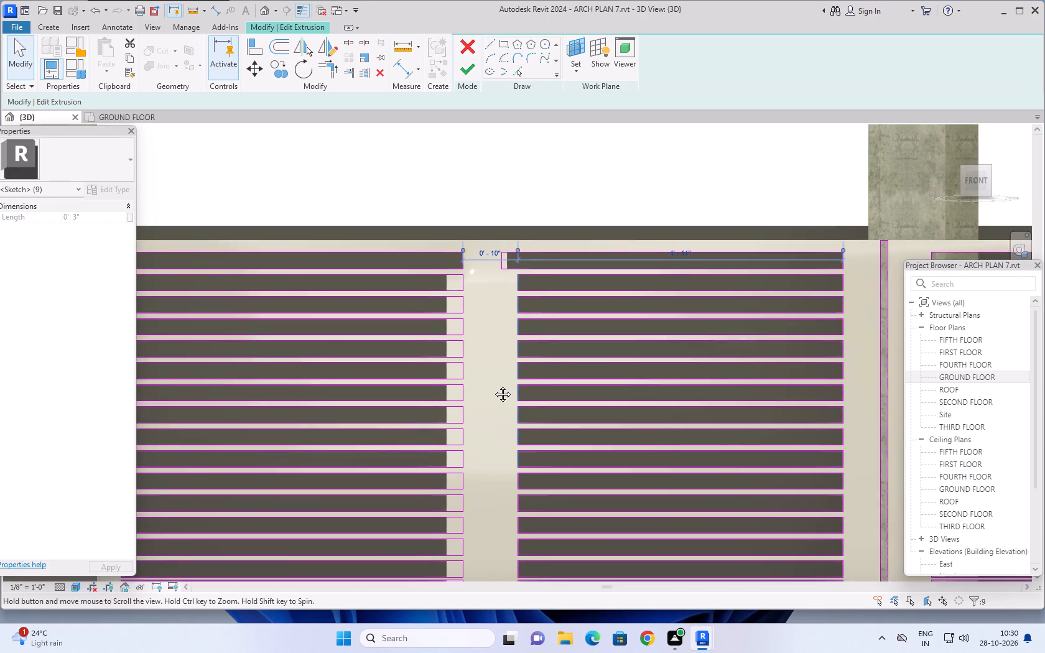
pyautogui.moveTo(493, 385); pyautogui.dragTo(484, 321, button='middle')
pyautogui.scroll(5, 491, 394)
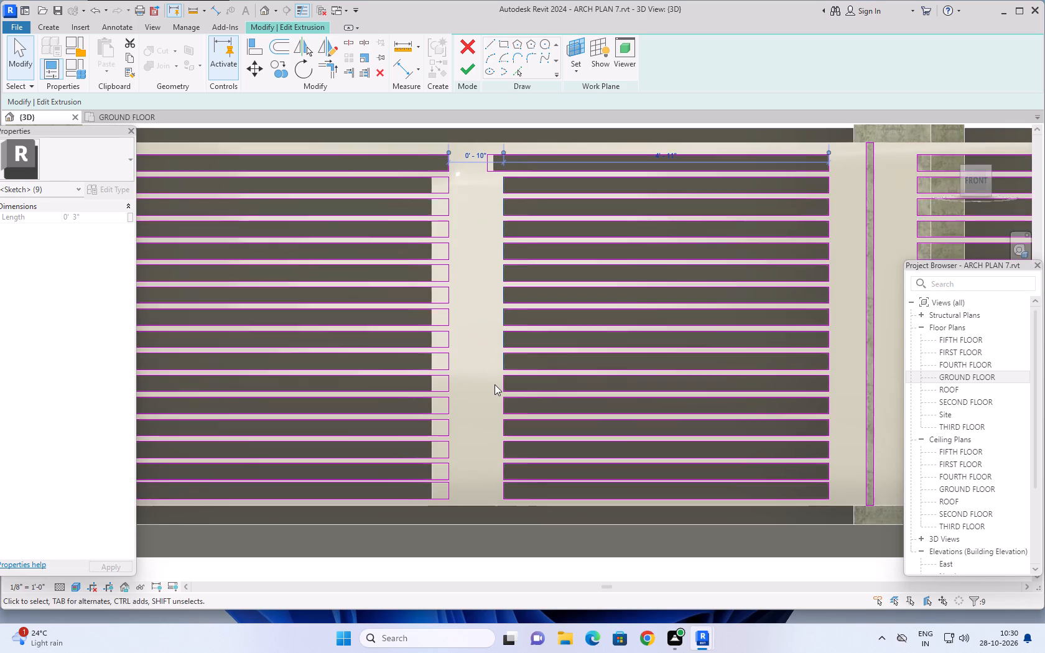
pyautogui.keyDown('ctrl'); pyautogui.click(515, 386); pyautogui.keyUp('ctrl')
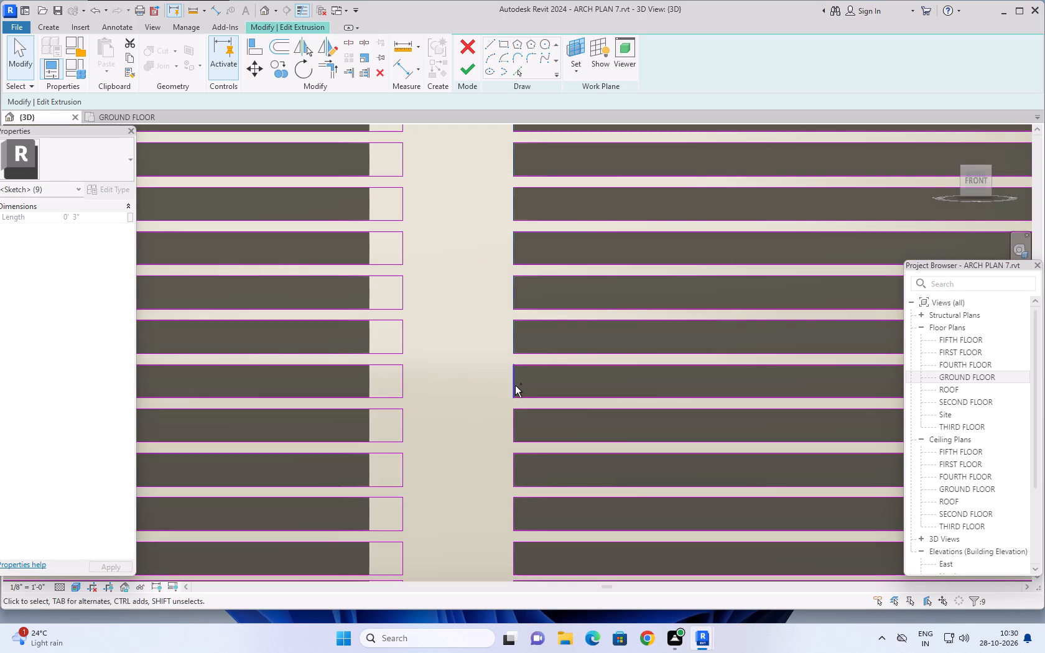
pyautogui.keyDown('ctrl'); pyautogui.click(515, 422); pyautogui.keyUp('ctrl')
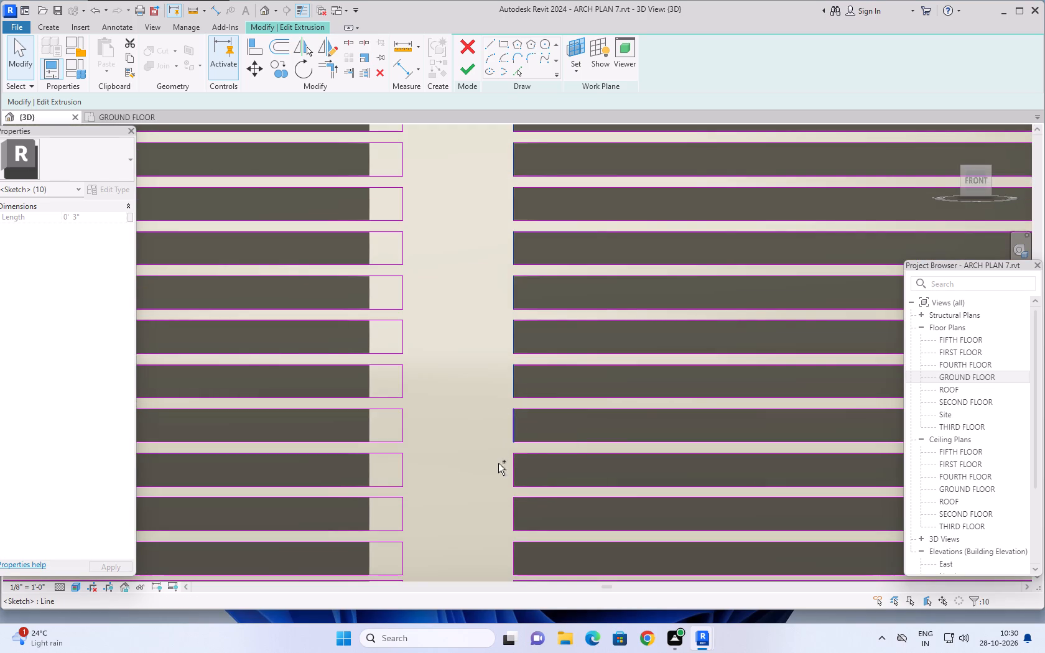
pyautogui.keyDown('ctrl'); pyautogui.click(514, 465); pyautogui.keyUp('ctrl')
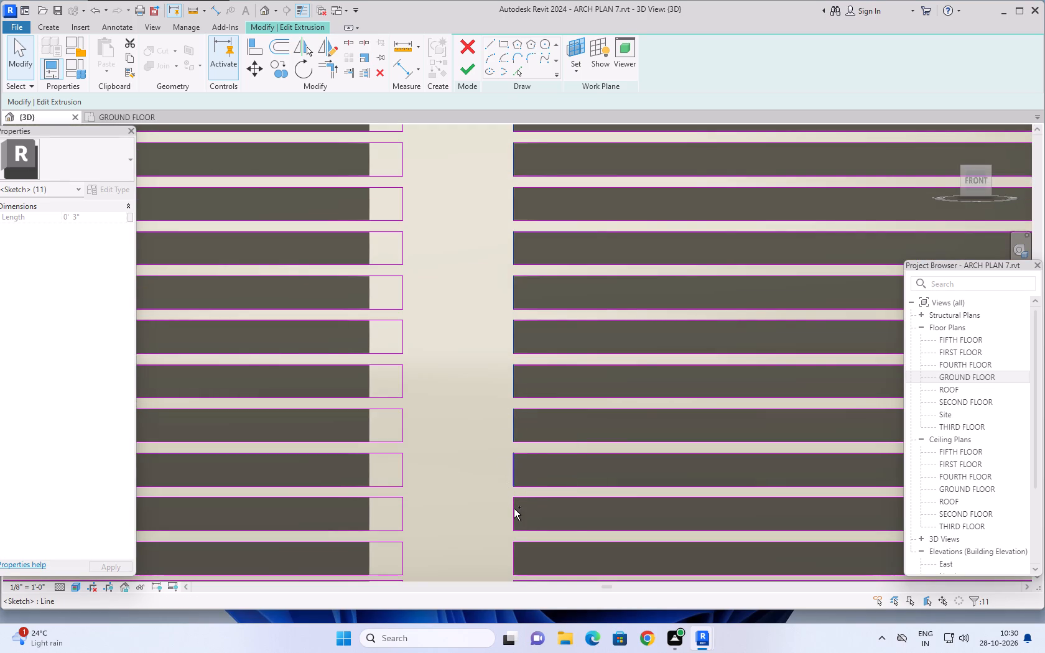
pyautogui.keyDown('ctrl'); pyautogui.click(515, 509); pyautogui.keyUp('ctrl')
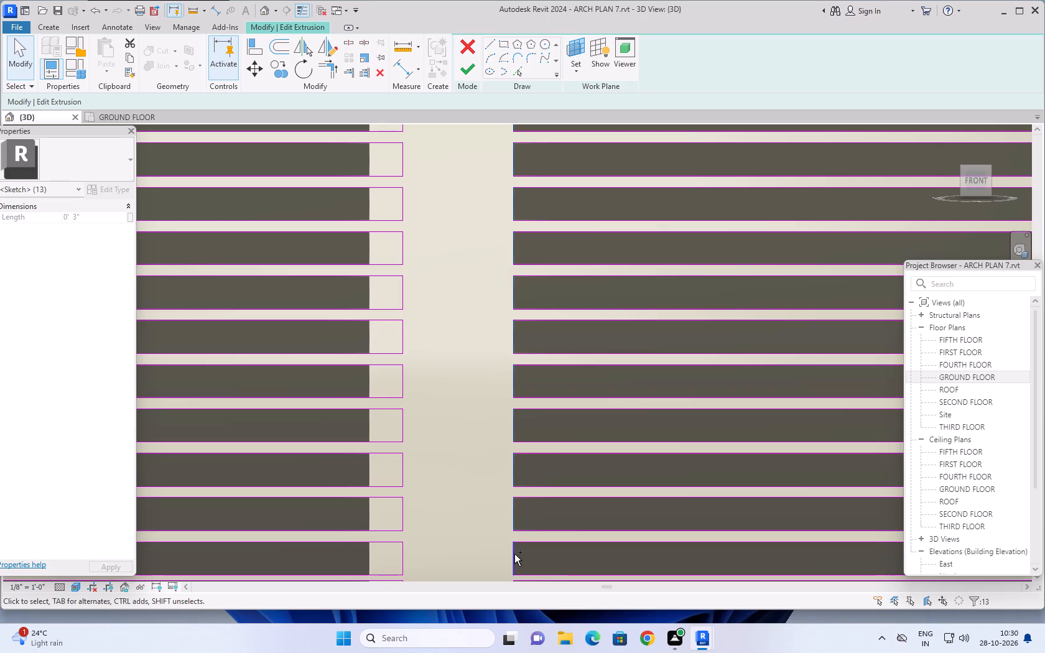
pyautogui.keyDown('ctrl'); pyautogui.click(514, 554); pyautogui.keyUp('ctrl')
pyautogui.scroll(-2, 481, 473)
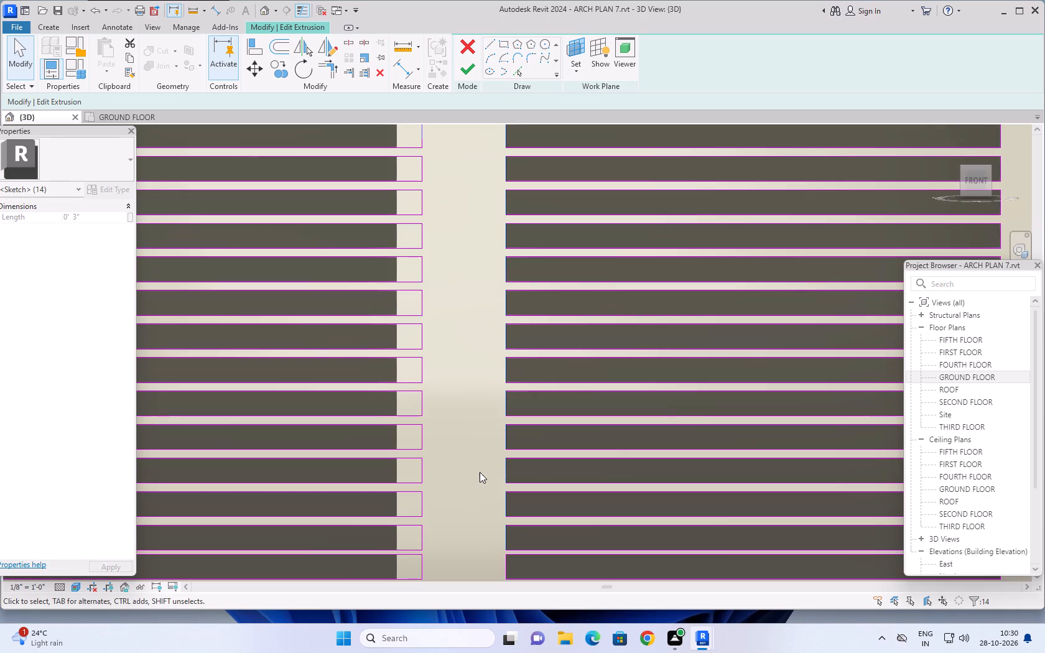
pyautogui.scroll(-3, 478, 486)
pyautogui.moveTo(478, 496); pyautogui.dragTo(468, 437, button='middle')
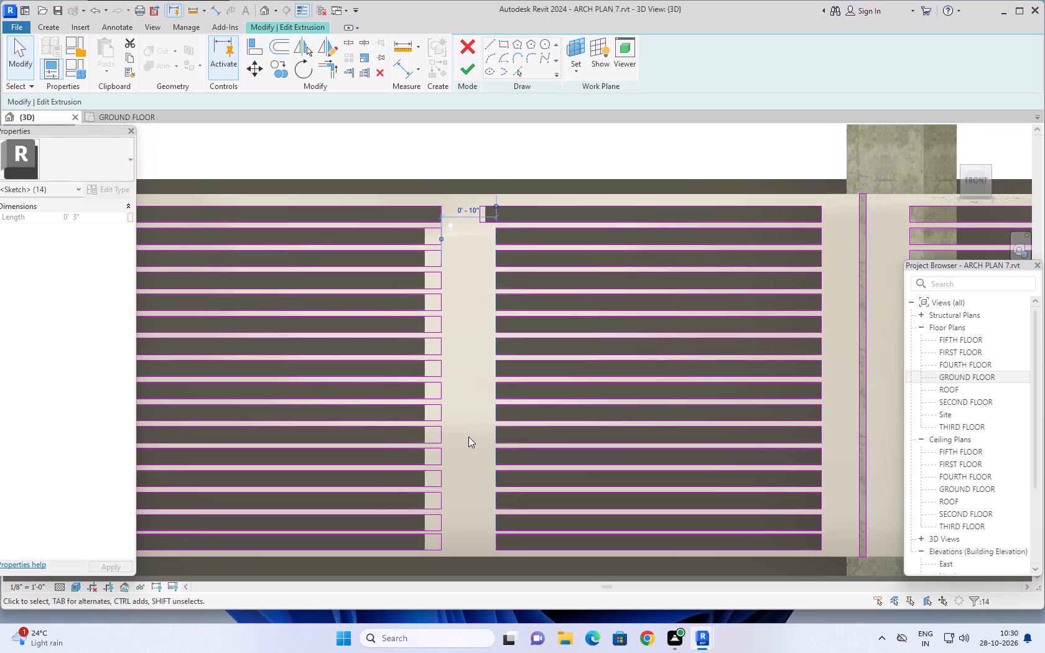
pyautogui.moveTo(468, 437); pyautogui.dragTo(467, 427, button='middle')
pyautogui.scroll(5, 465, 456)
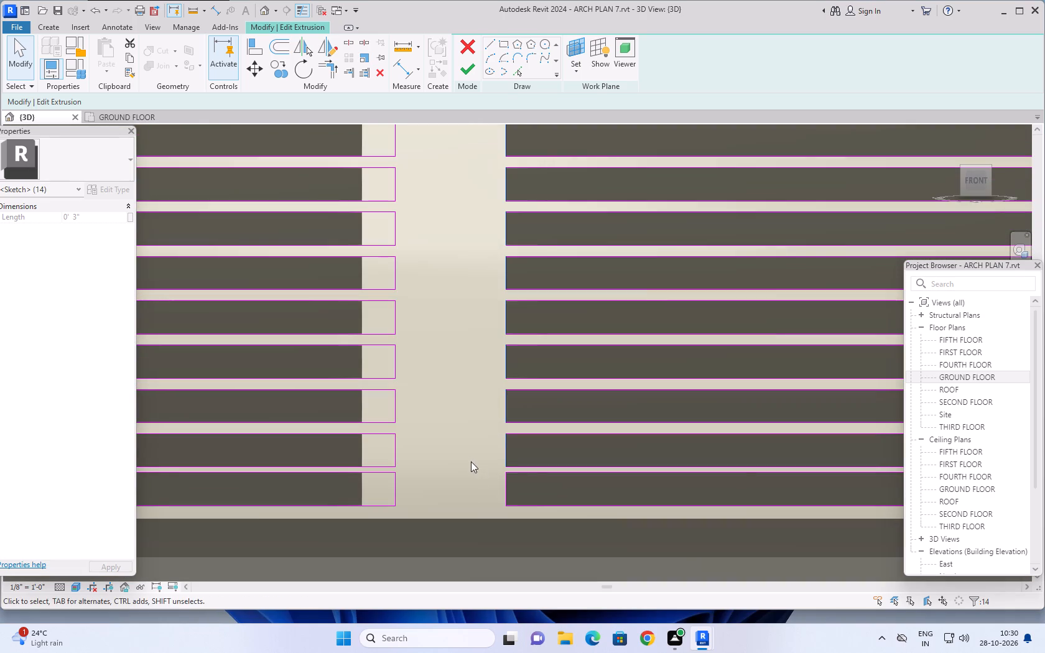
pyautogui.scroll(4, 483, 472)
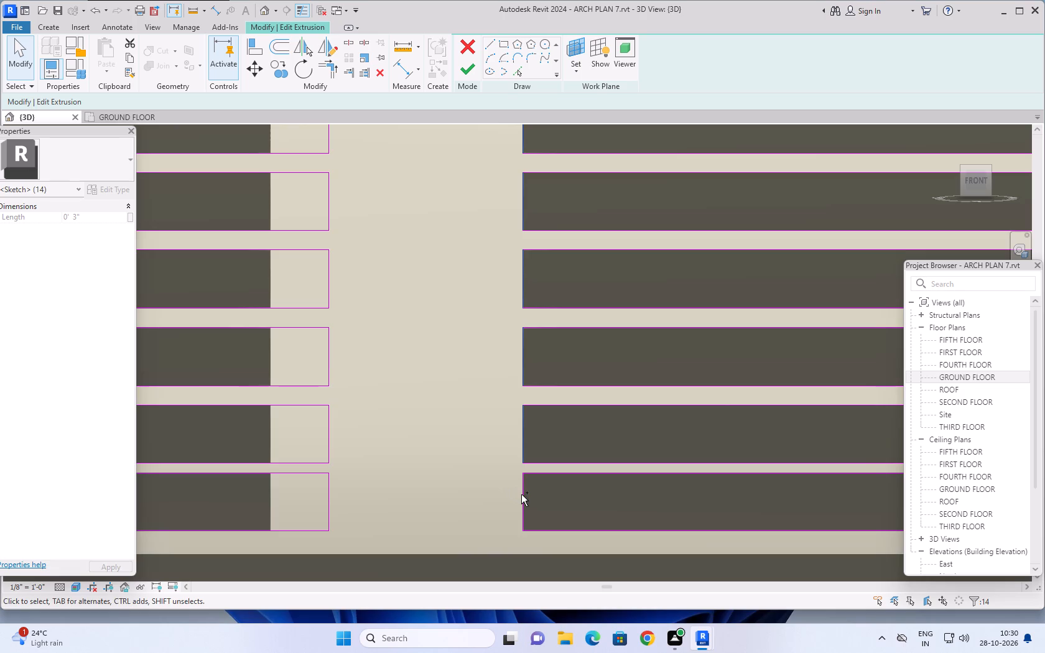
pyautogui.keyDown('ctrl'); pyautogui.click(521, 494); pyautogui.keyUp('ctrl')
pyautogui.scroll(-3, 445, 364)
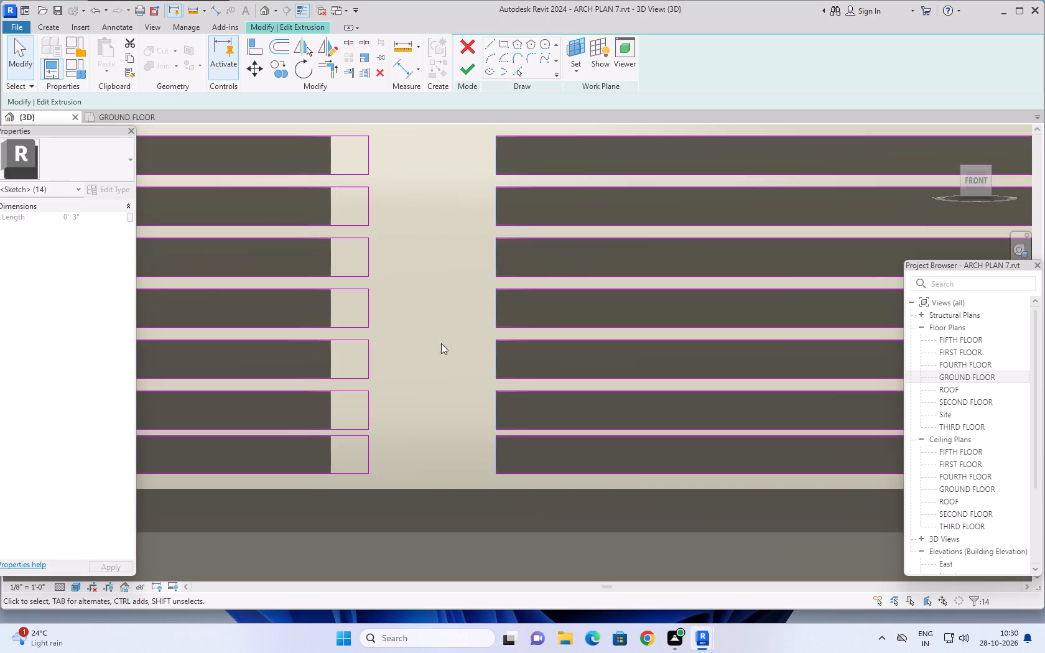
pyautogui.scroll(-6, 436, 320)
pyautogui.scroll(-2, 431, 256)
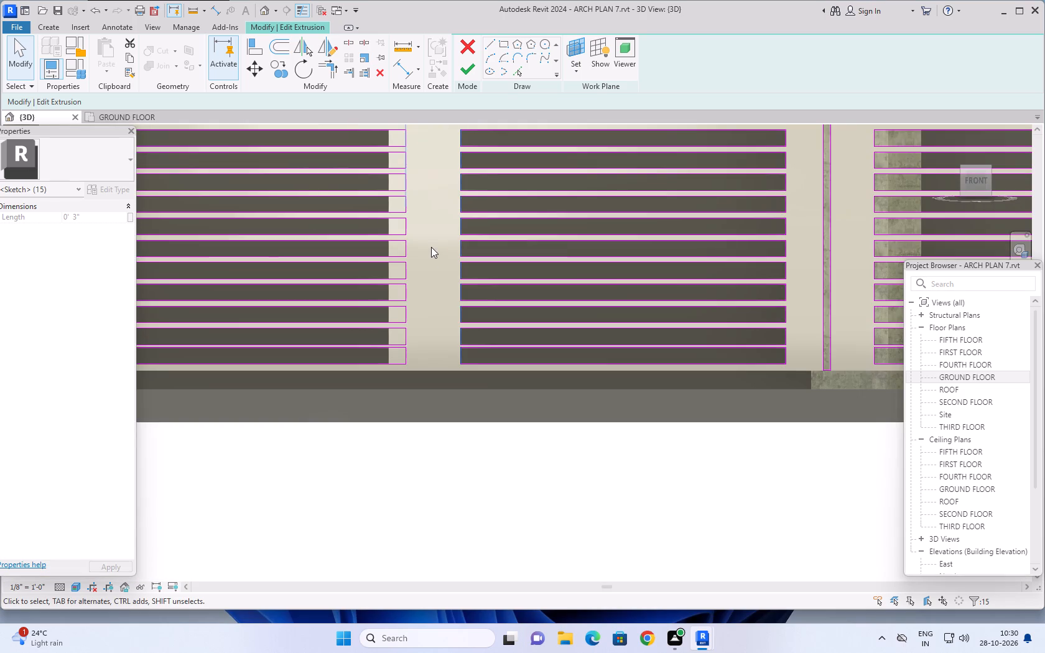
pyautogui.scroll(-2, 431, 227)
pyautogui.moveTo(431, 225); pyautogui.dragTo(417, 316, button='middle')
pyautogui.scroll(-1, 431, 225)
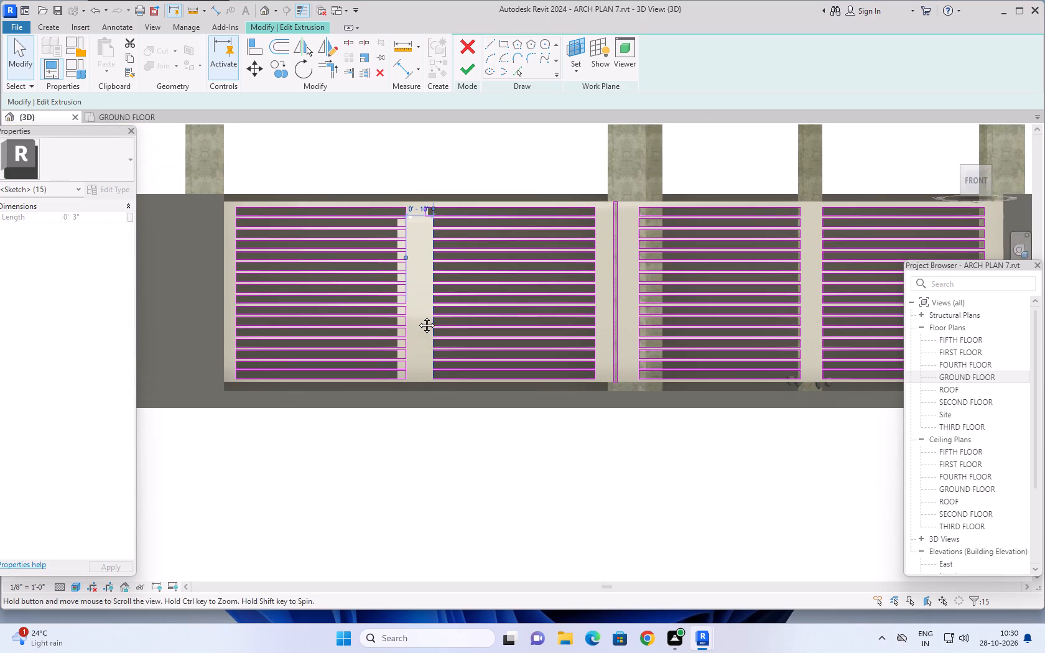
pyautogui.moveTo(417, 316); pyautogui.dragTo(417, 317, button='middle')
pyautogui.scroll(4, 417, 265)
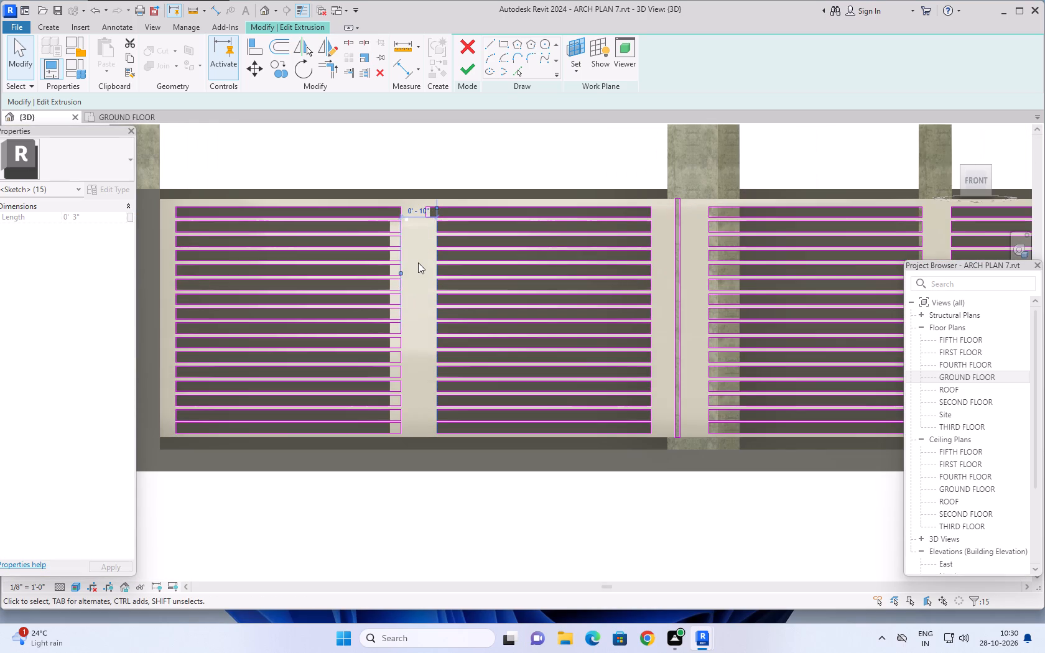
pyautogui.scroll(1, 418, 262)
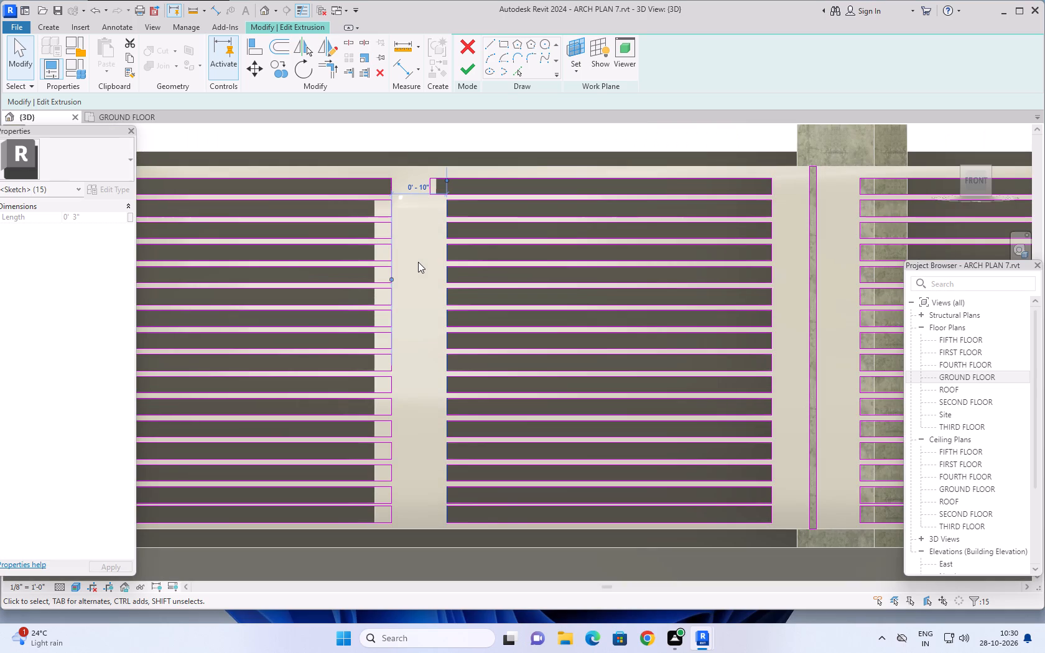
pyautogui.press('Left')
pyautogui.press('Left')
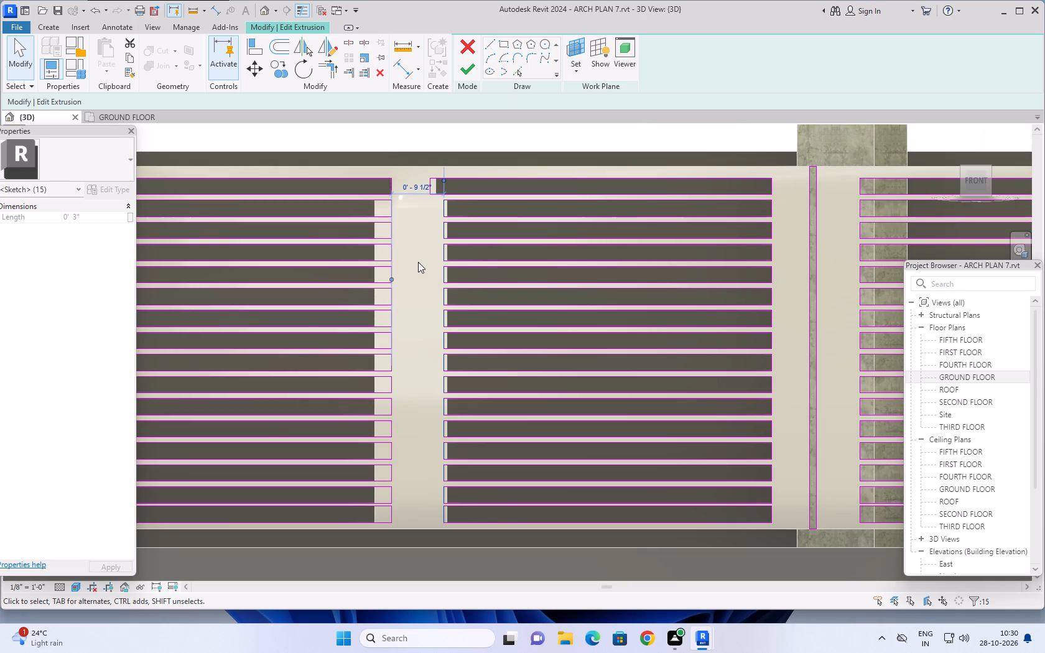
pyautogui.press('Left')
pyautogui.press('Left')
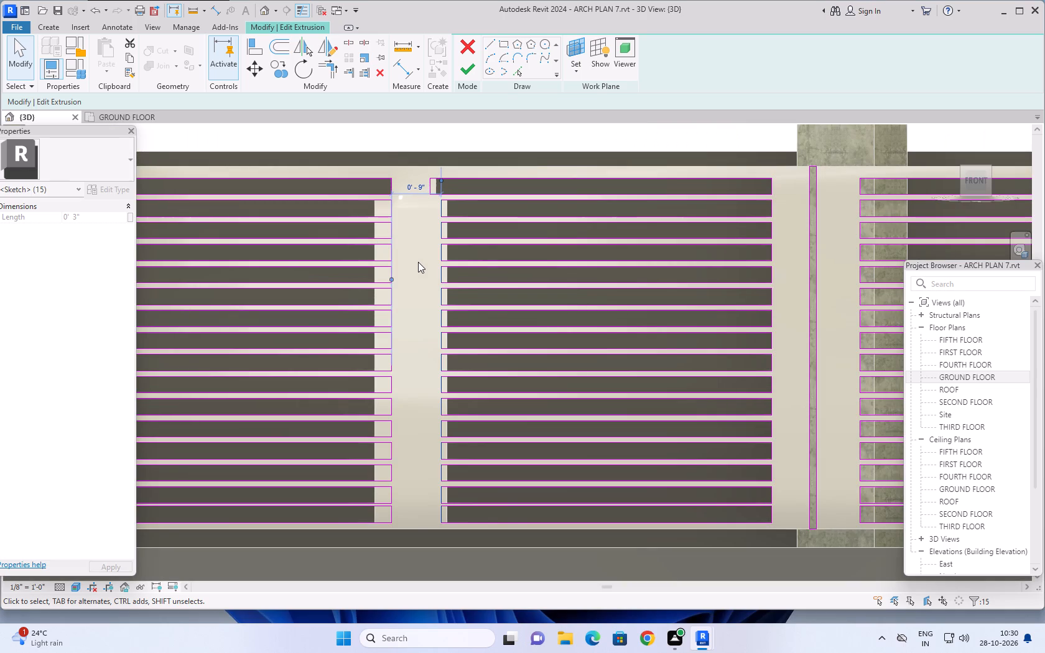
pyautogui.press('Left')
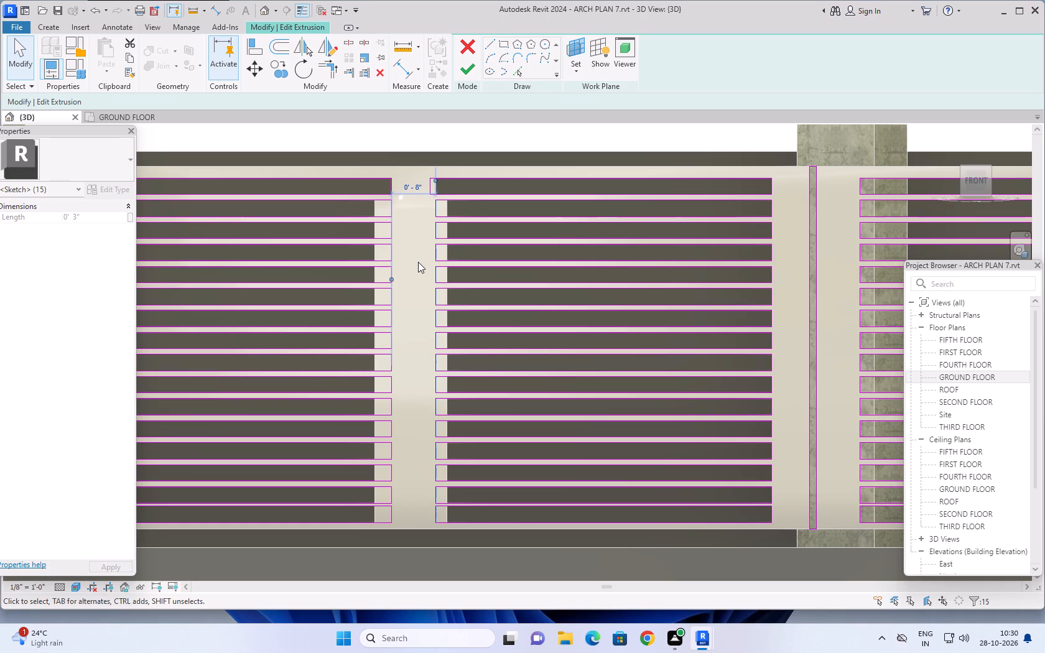
pyautogui.press('Left')
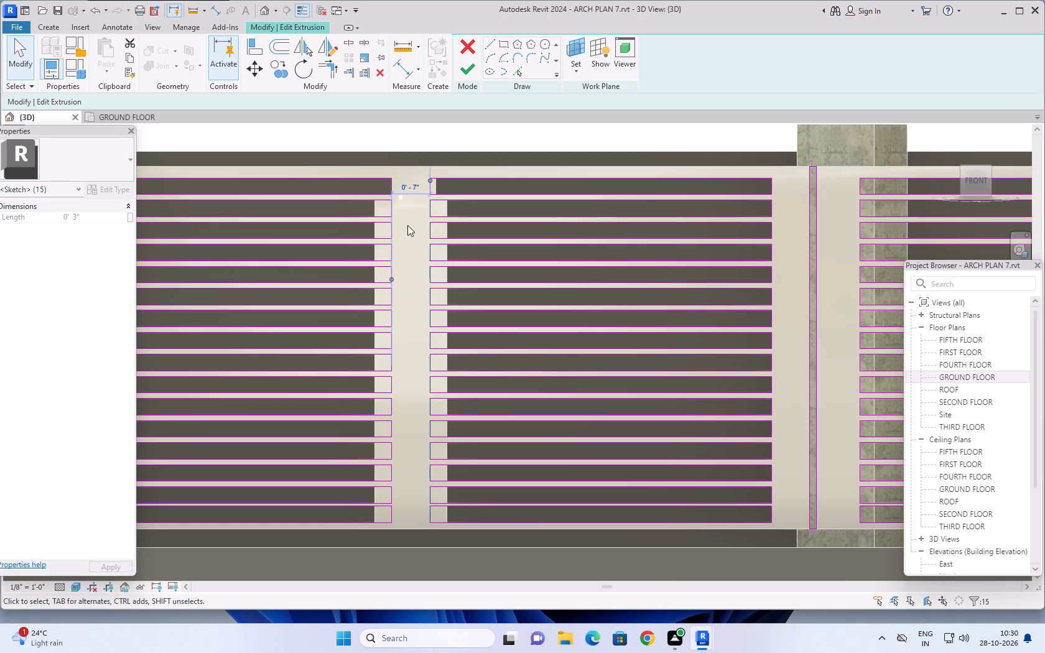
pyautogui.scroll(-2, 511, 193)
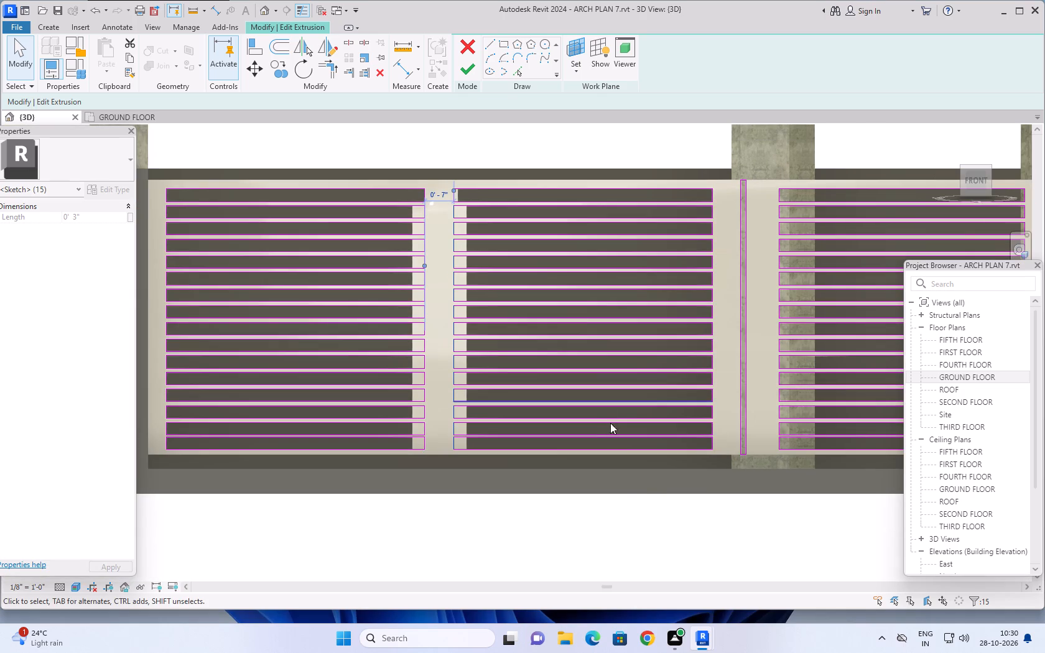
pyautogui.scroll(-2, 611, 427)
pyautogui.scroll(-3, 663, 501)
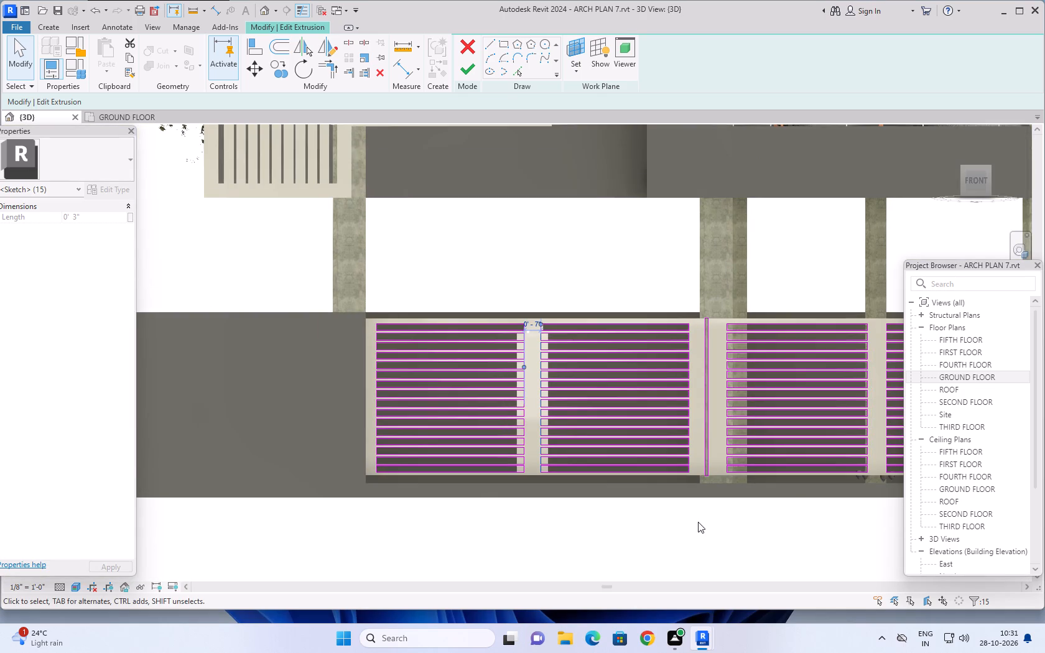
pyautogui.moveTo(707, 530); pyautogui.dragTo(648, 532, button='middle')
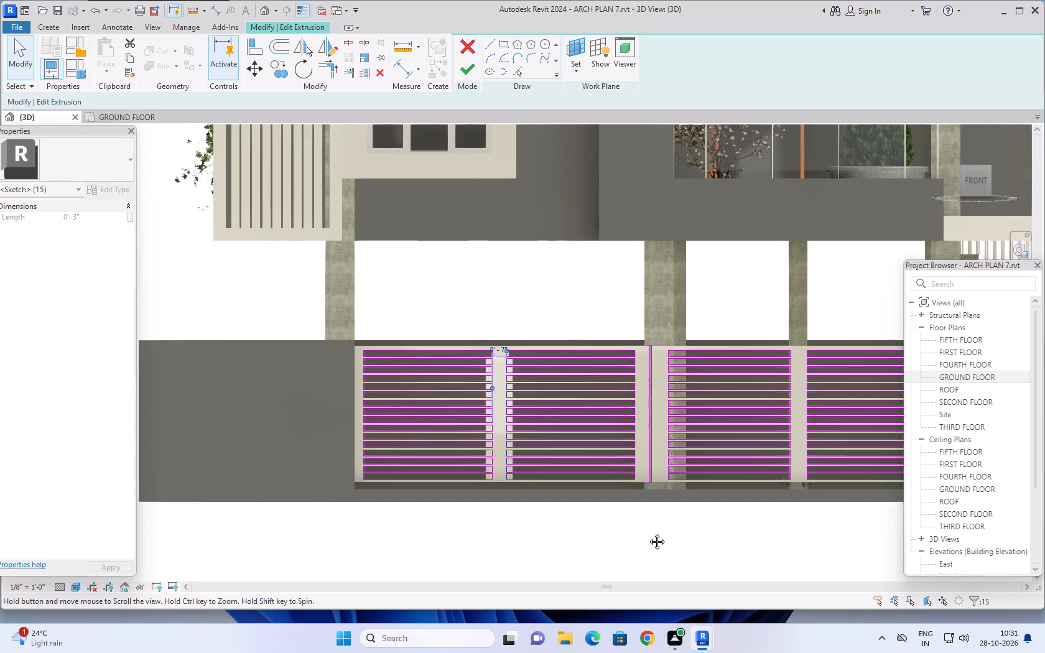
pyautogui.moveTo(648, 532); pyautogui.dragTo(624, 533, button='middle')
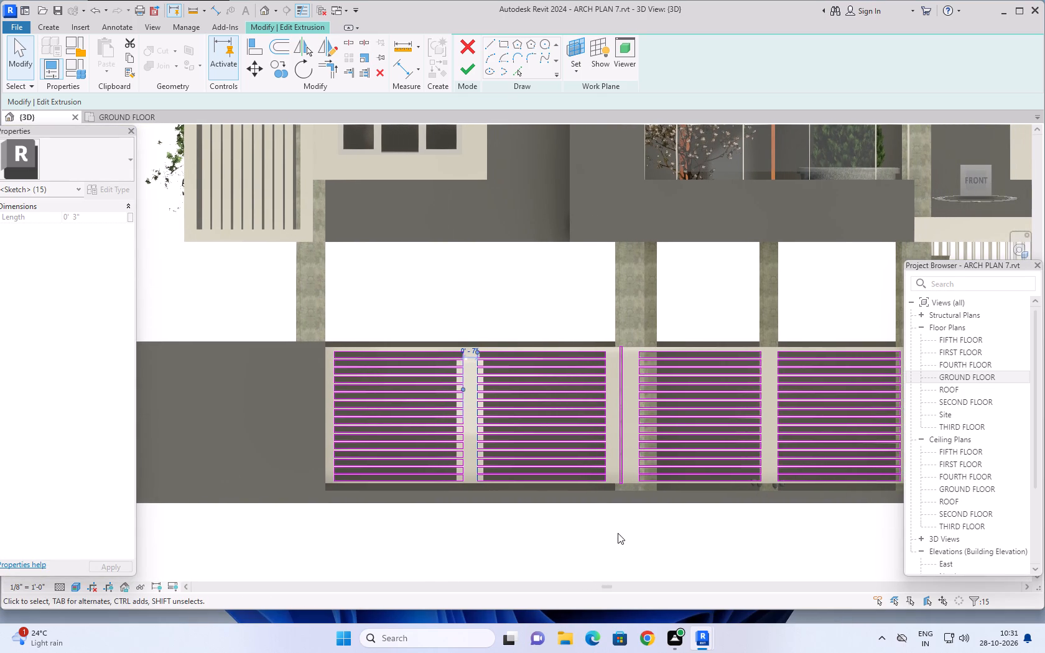
# Finish the void extrusion sketch of the gate slots and finish the in-place gate model.
pyautogui.click(465, 72)
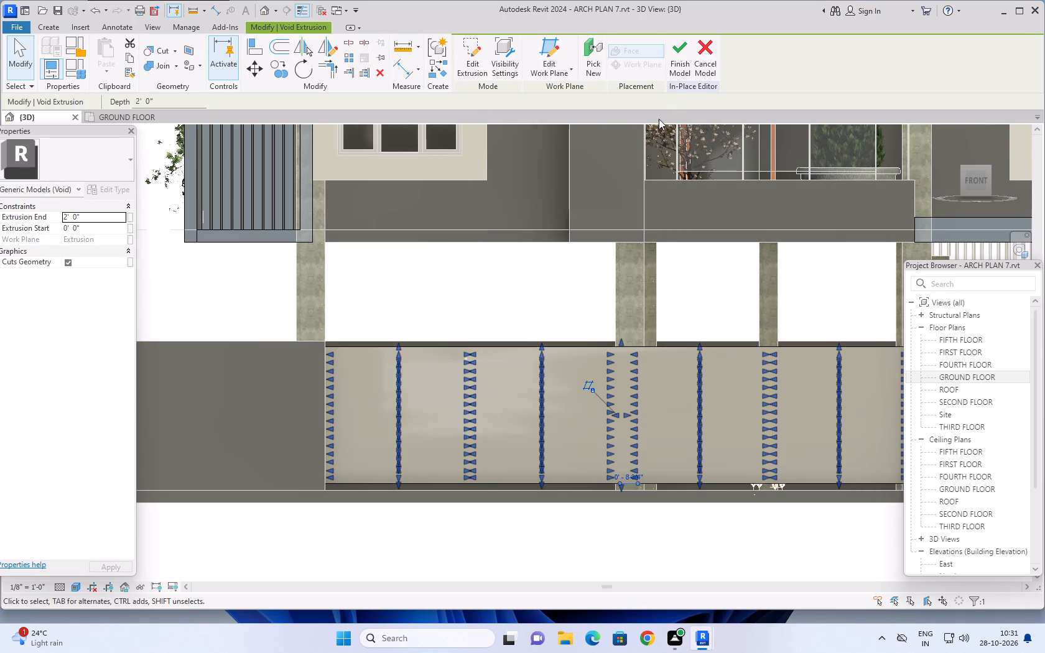
pyautogui.click(684, 53)
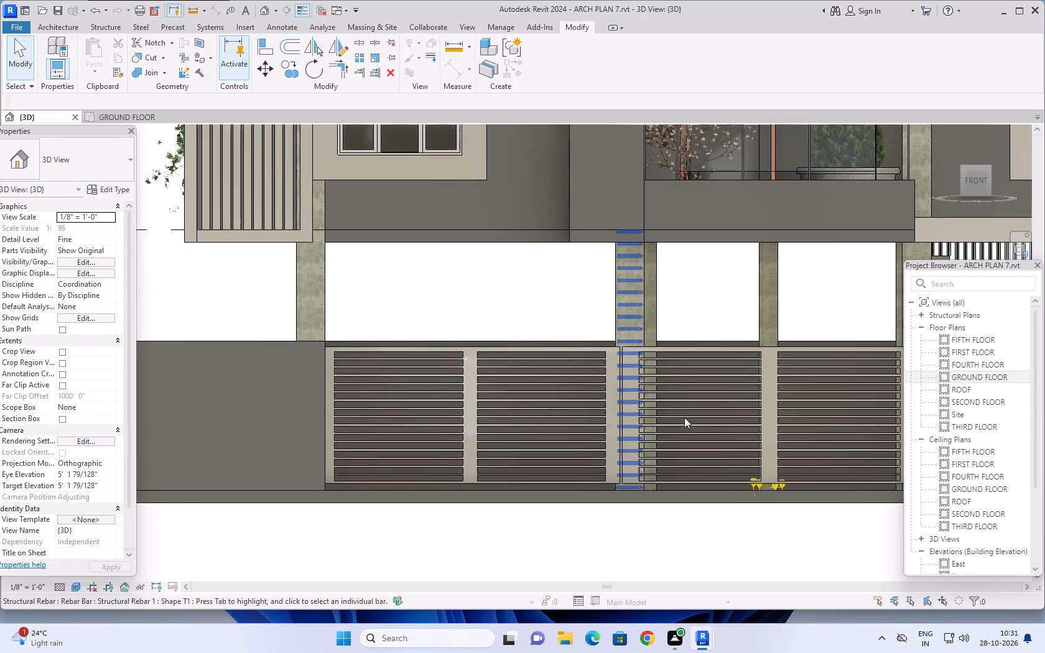
# Examine the slotted gate and perimeter wall together with the building's front facade in the 3D view.
pyautogui.scroll(-5, 716, 439)
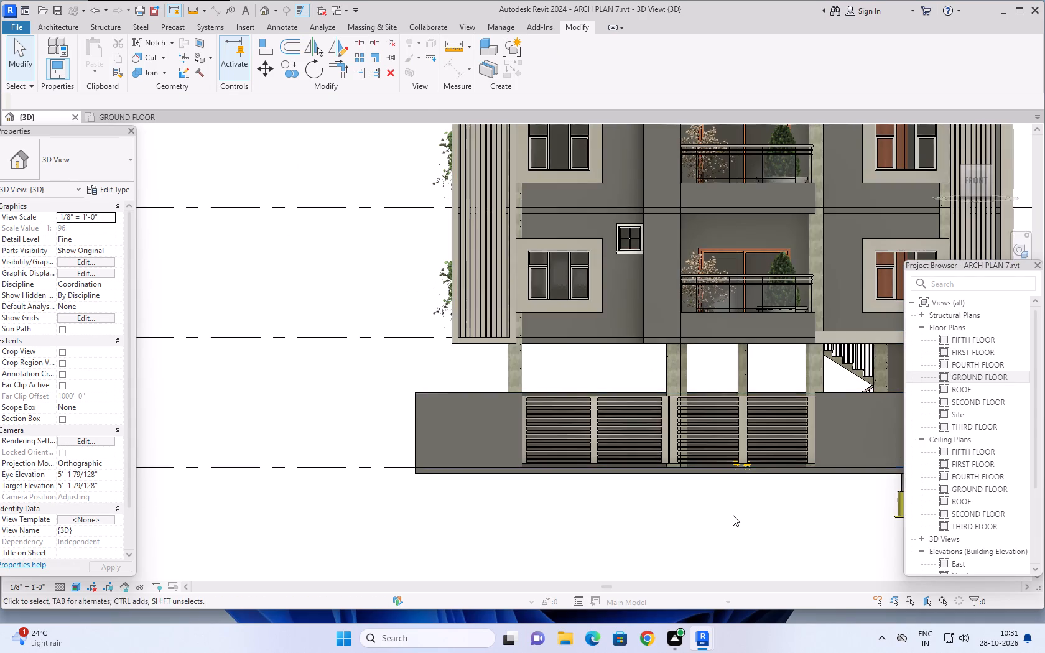
pyautogui.moveTo(730, 515); pyautogui.dragTo(562, 515, button='middle')
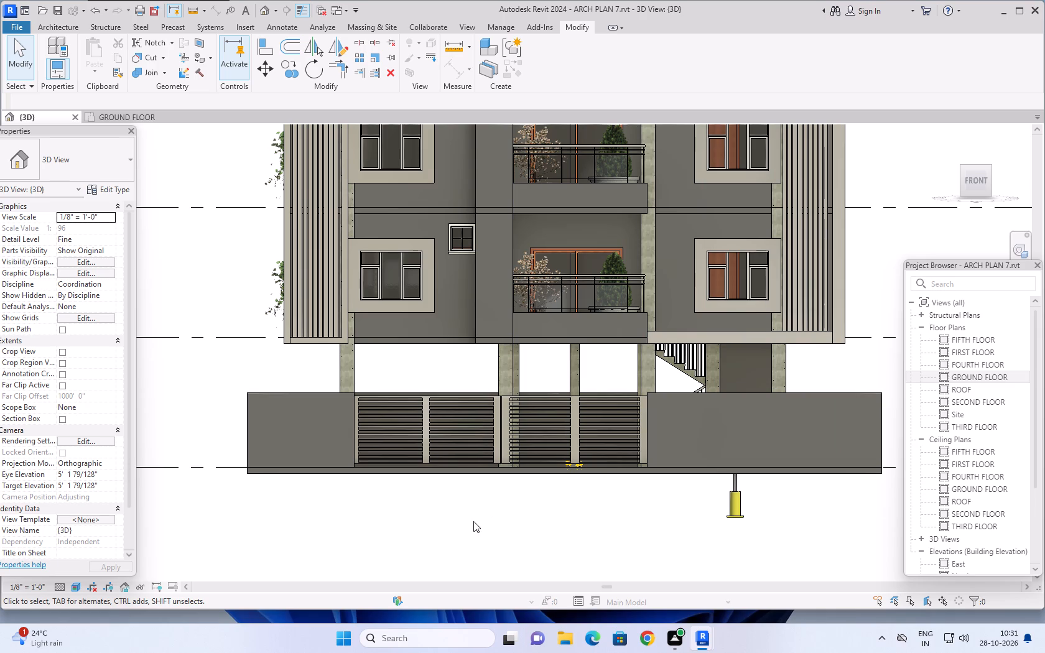
pyautogui.moveTo(473, 521); pyautogui.dragTo(473, 499, button='middle')
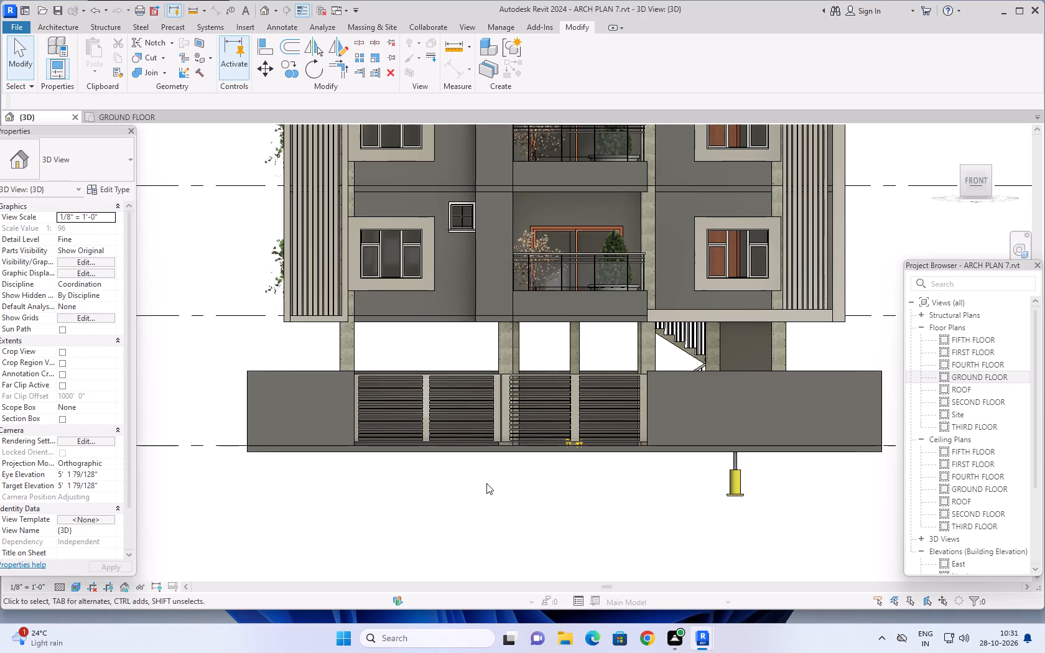
pyautogui.moveTo(486, 484); pyautogui.dragTo(488, 496, button='middle')
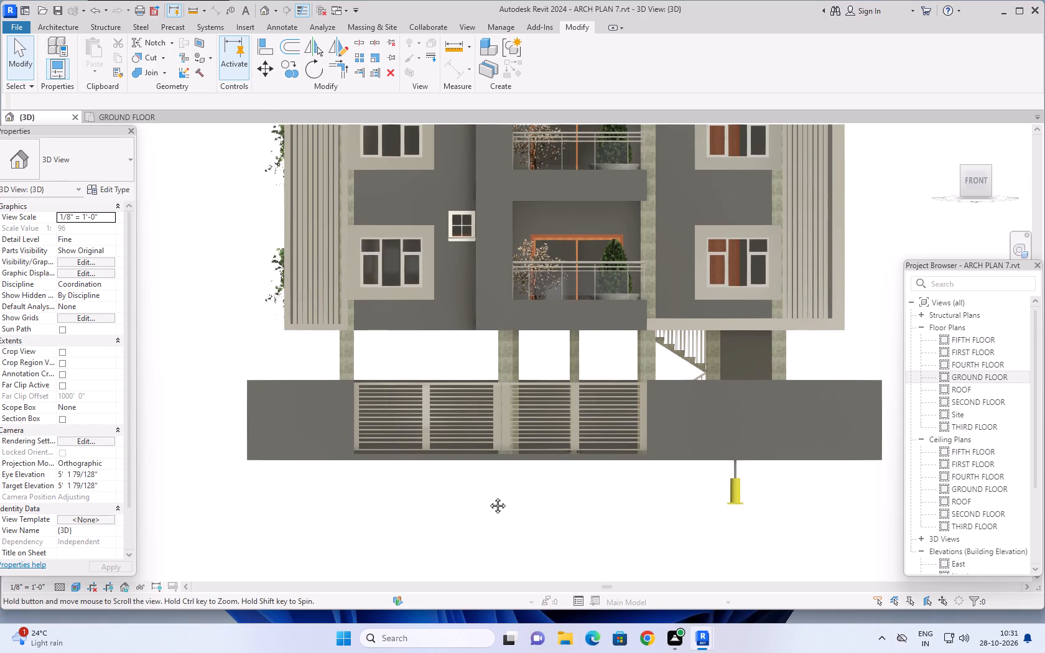
pyautogui.moveTo(488, 496); pyautogui.dragTo(516, 521, button='middle')
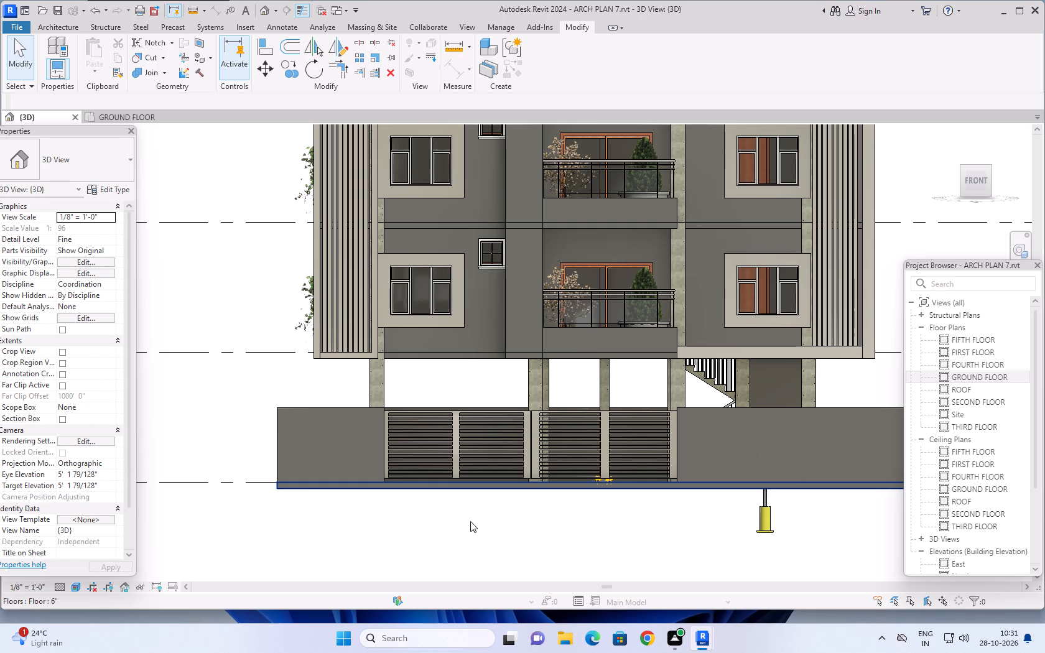
pyautogui.scroll(-1, 470, 521)
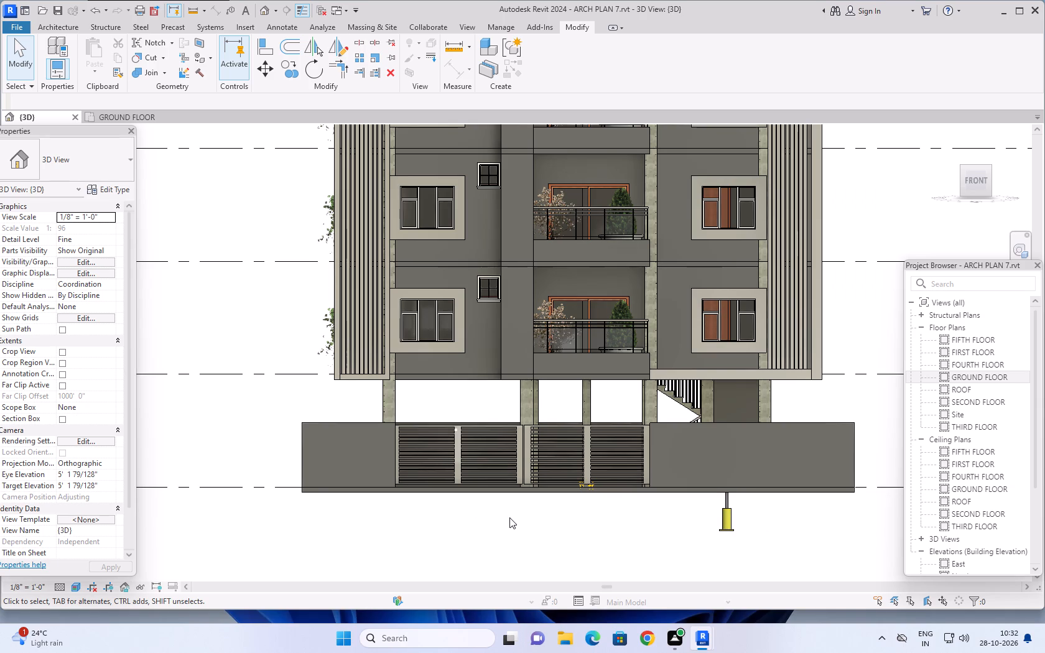
pyautogui.scroll(-1, 521, 516)
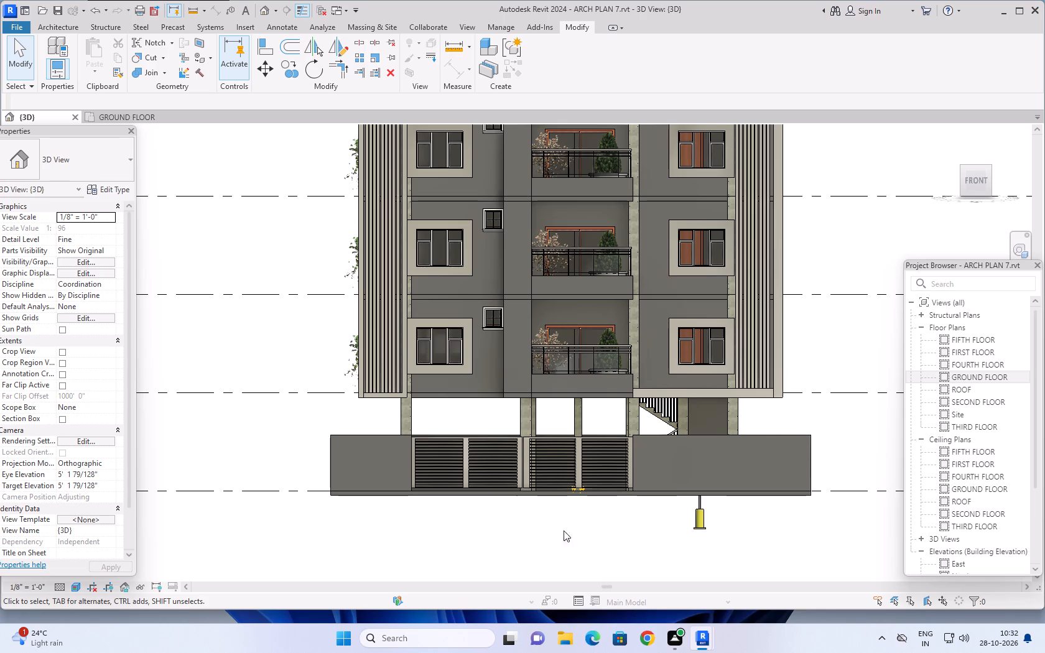
pyautogui.moveTo(831, 338); pyautogui.dragTo(814, 361, button='middle')
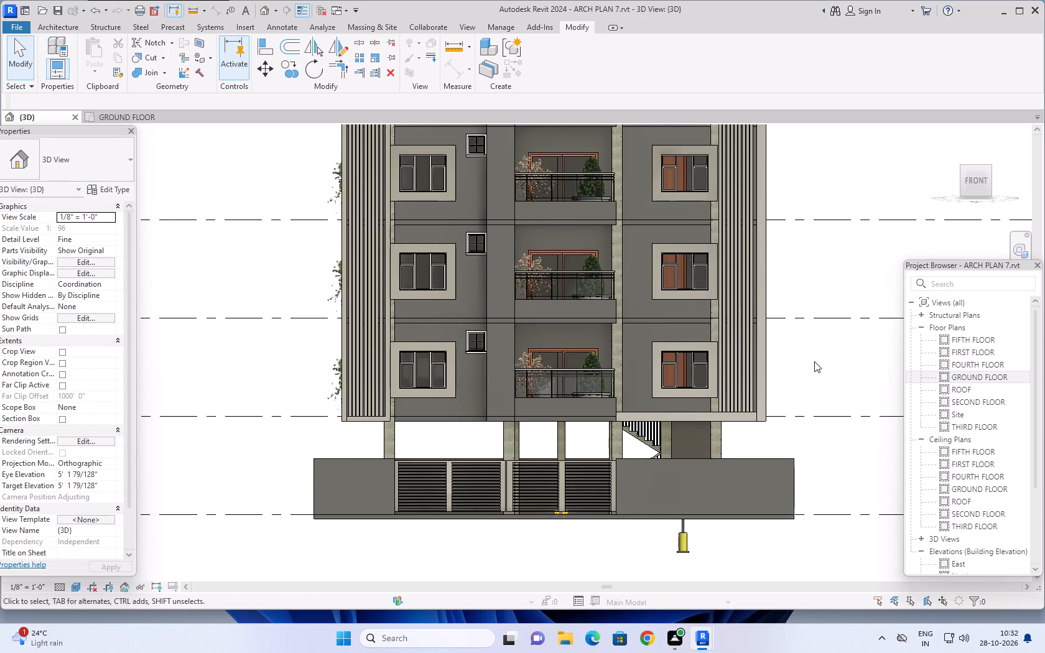
pyautogui.press('Escape')
pyautogui.press('Escape')
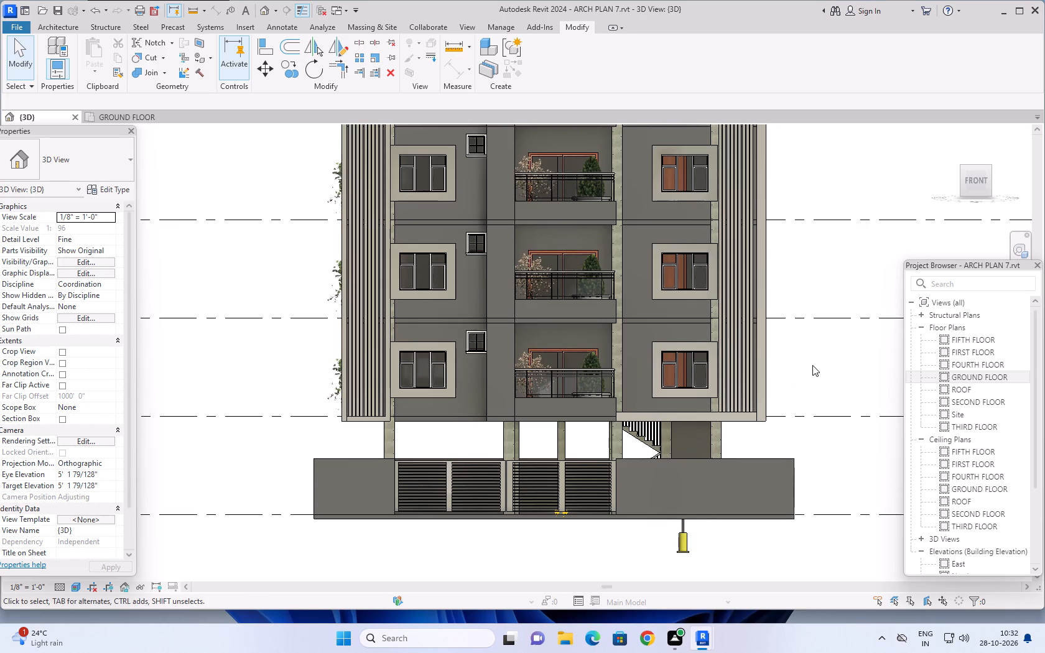
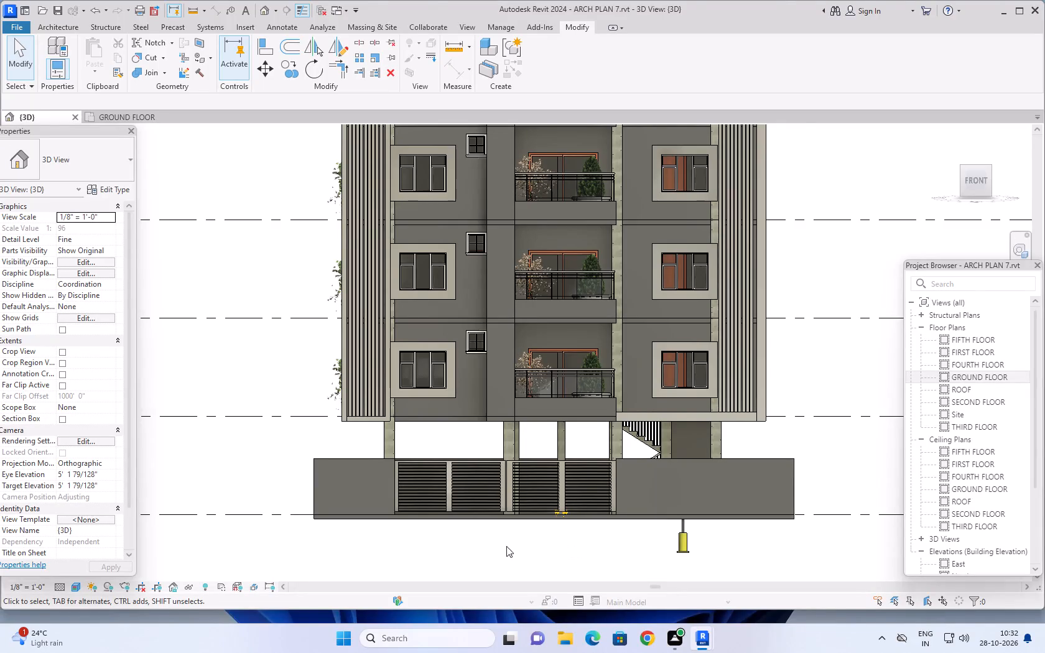
# Examine the ground-level gate, boundary wall and lower floors on the building's front side in the 3D view.
pyautogui.scroll(4, 498, 492)
pyautogui.scroll(-4, 613, 550)
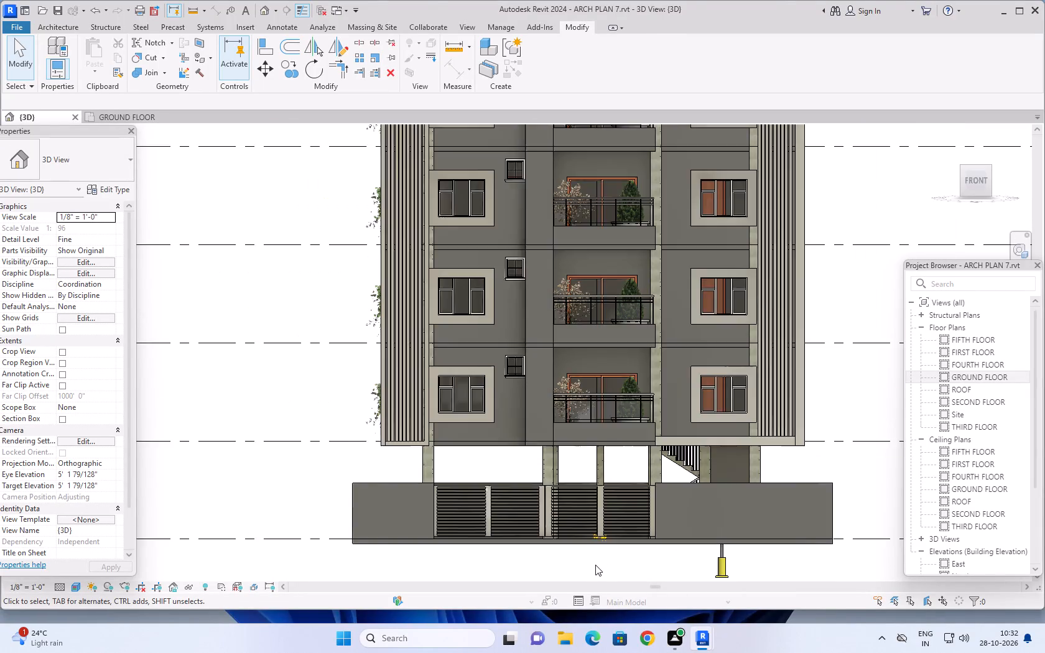
pyautogui.moveTo(595, 565); pyautogui.dragTo(595, 541, button='middle')
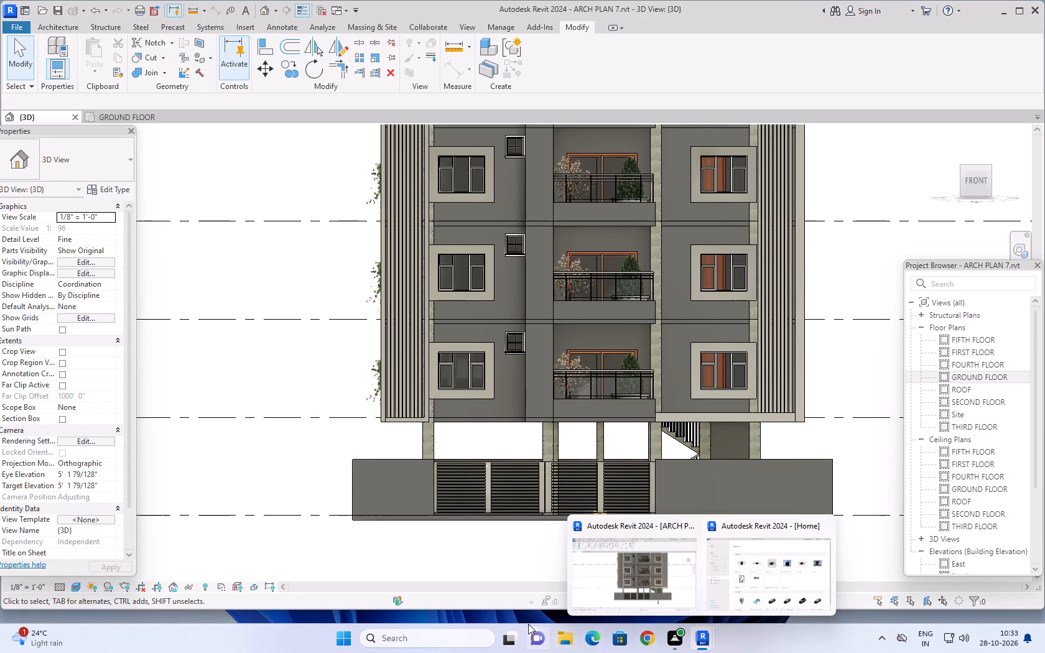
pyautogui.scroll(3, 374, 526)
pyautogui.moveTo(447, 552); pyautogui.dragTo(471, 542, button='middle')
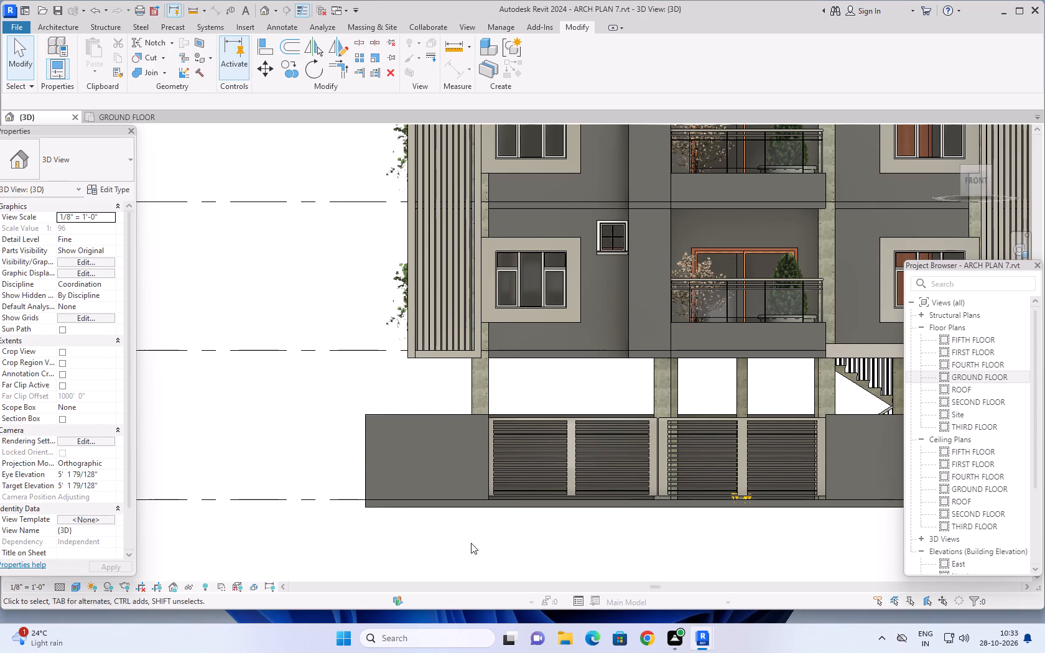
pyautogui.scroll(2, 585, 578)
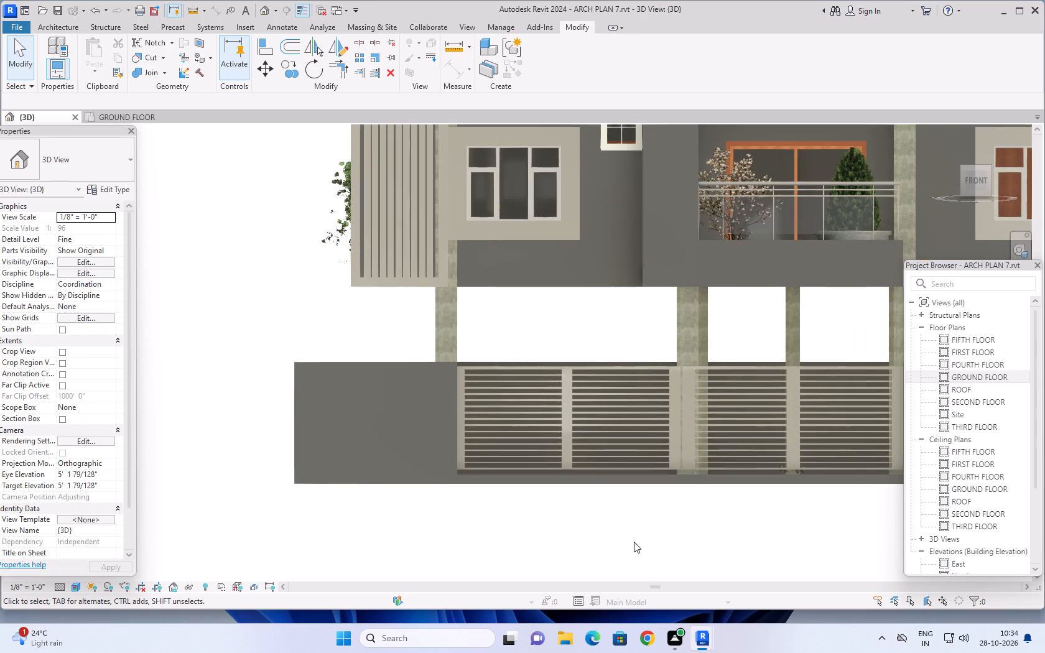
pyautogui.moveTo(633, 541); pyautogui.dragTo(590, 542, button='middle')
pyautogui.scroll(1, 590, 542)
pyautogui.scroll(-3, 595, 541)
pyautogui.scroll(-1, 725, 557)
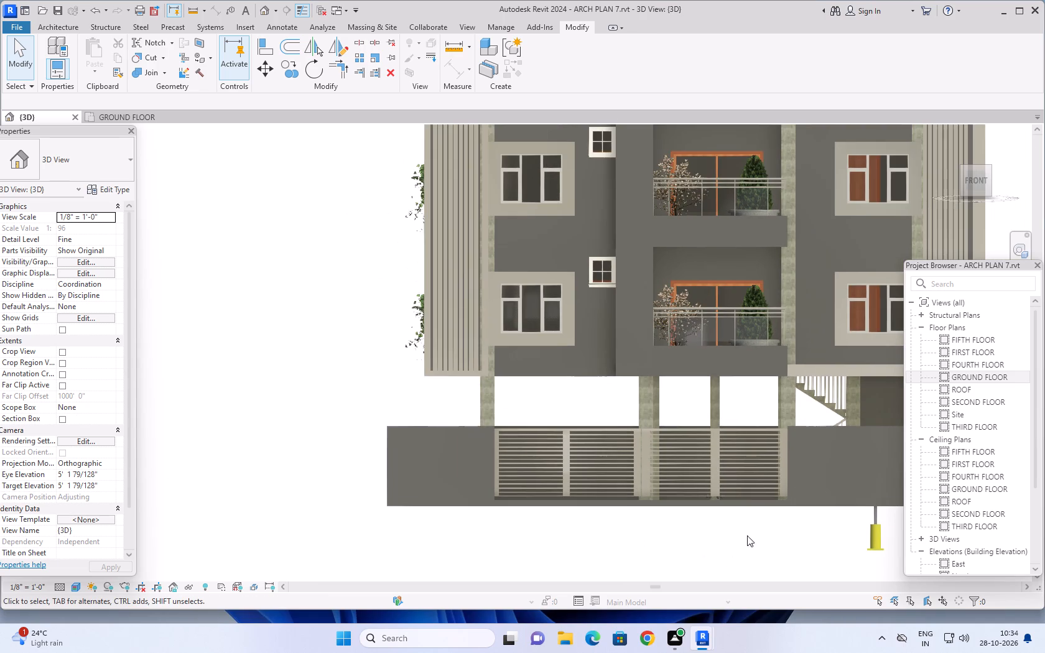
pyautogui.moveTo(753, 532); pyautogui.dragTo(669, 530, button='middle')
pyautogui.scroll(-1, 680, 532)
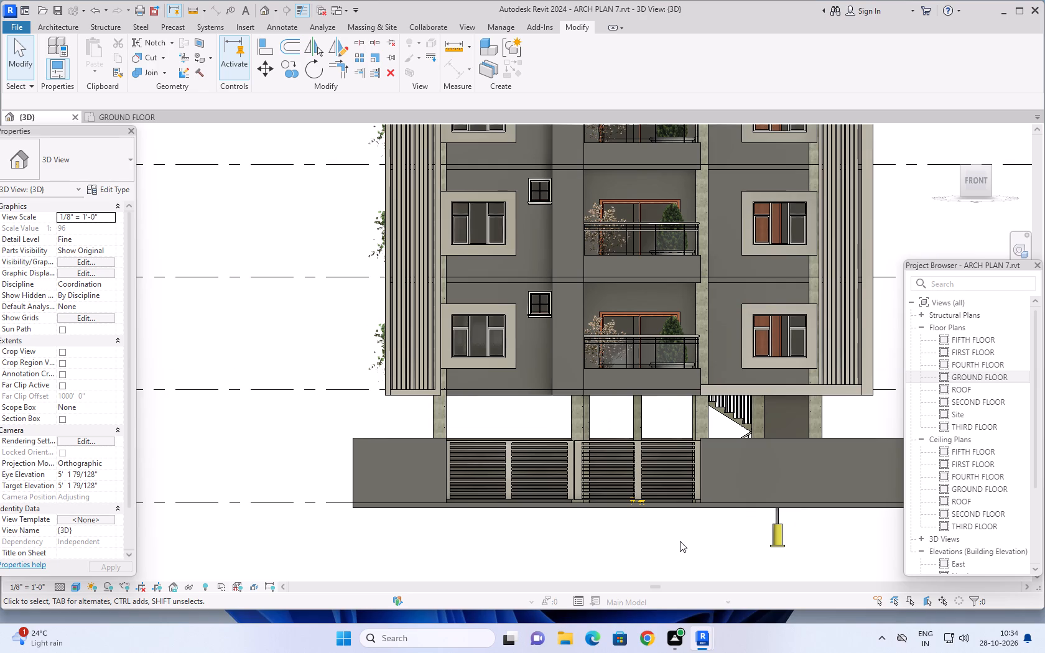
pyautogui.scroll(-2, 692, 549)
pyautogui.moveTo(699, 547); pyautogui.dragTo(632, 537, button='middle')
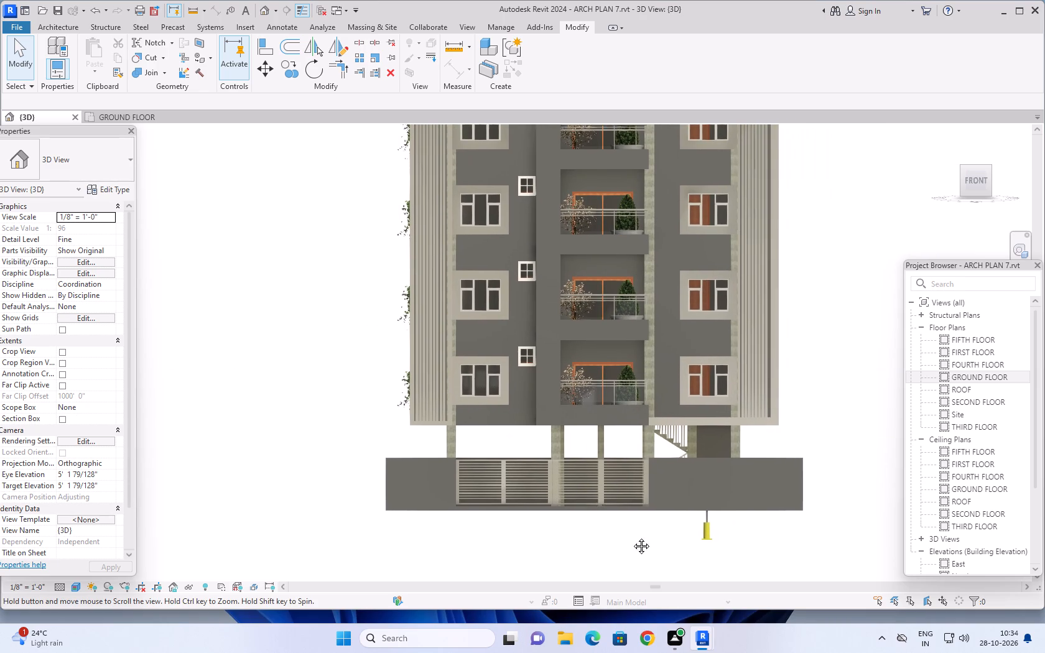
pyautogui.moveTo(632, 537); pyautogui.dragTo(602, 535, button='middle')
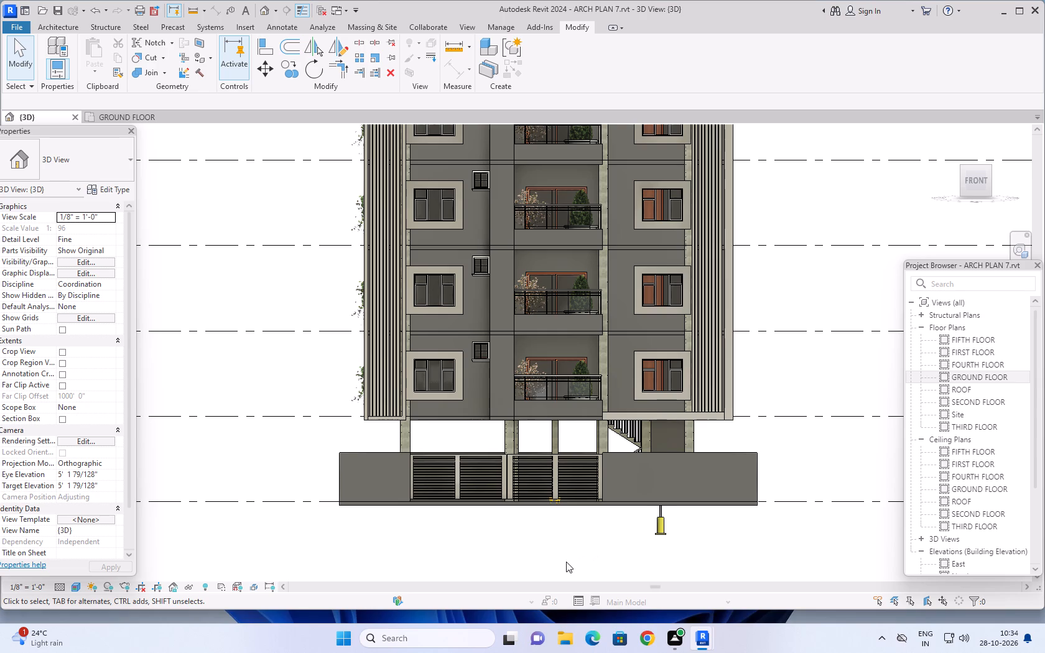
# Open the in-place generic model of the slatted front gate for editing, ready to create new forms.
pyautogui.scroll(2, 351, 565)
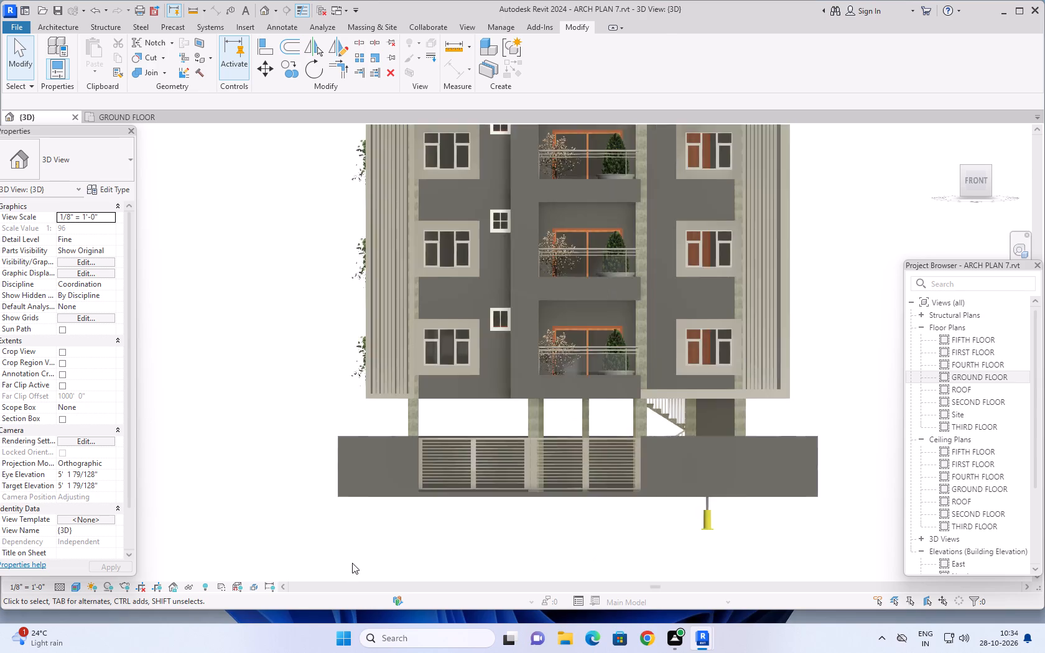
pyautogui.scroll(2, 352, 563)
pyautogui.moveTo(445, 497); pyautogui.dragTo(461, 517, button='middle')
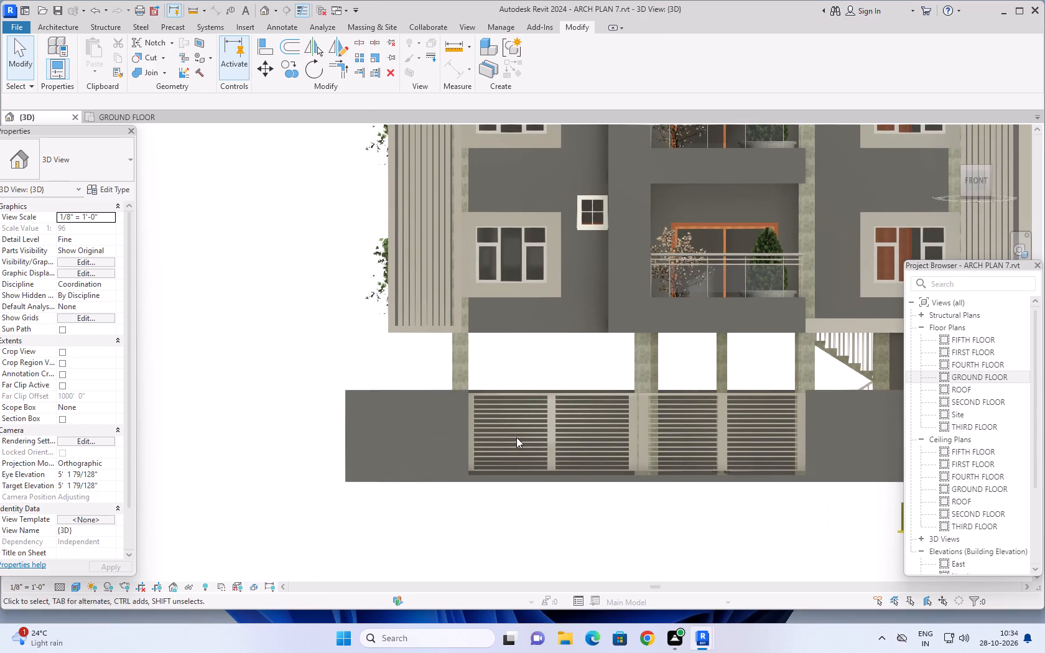
pyautogui.click(532, 424)
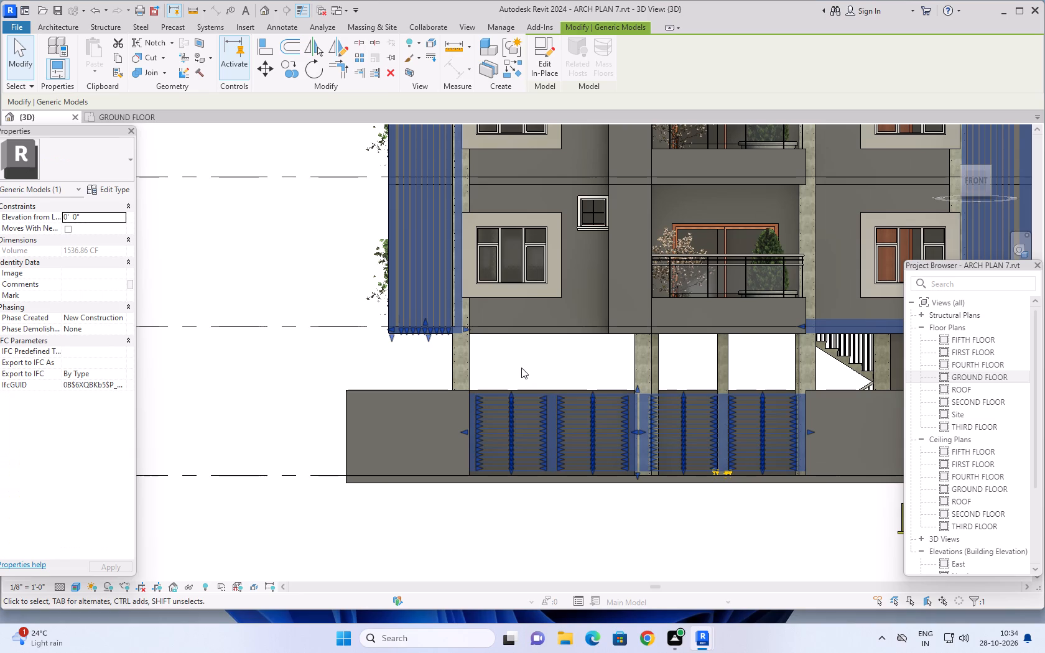
pyautogui.click(552, 44)
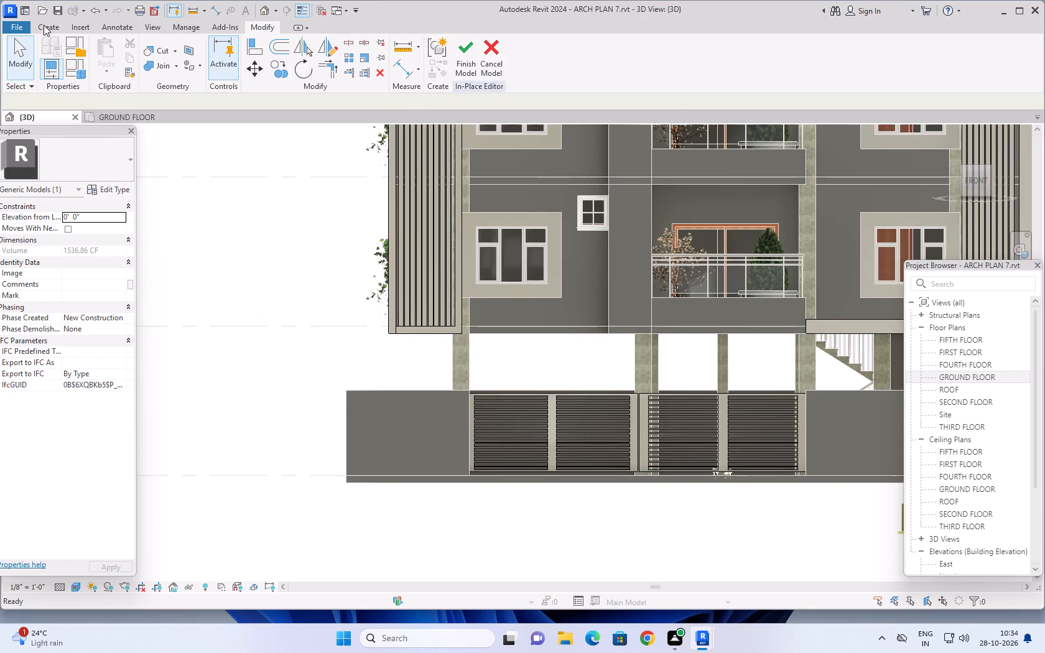
pyautogui.click(44, 25)
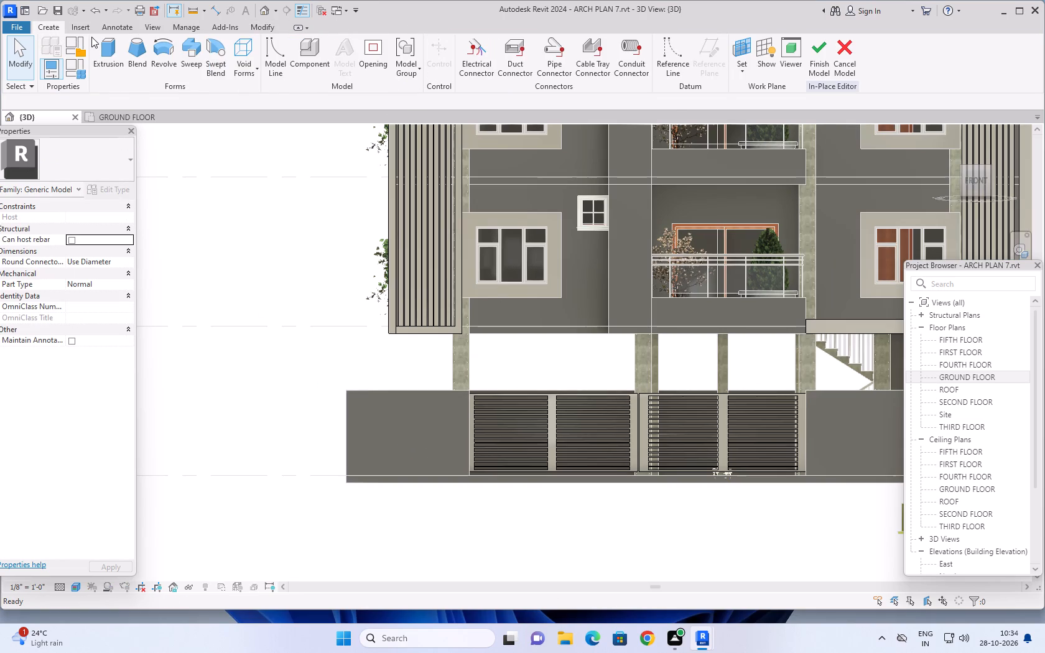
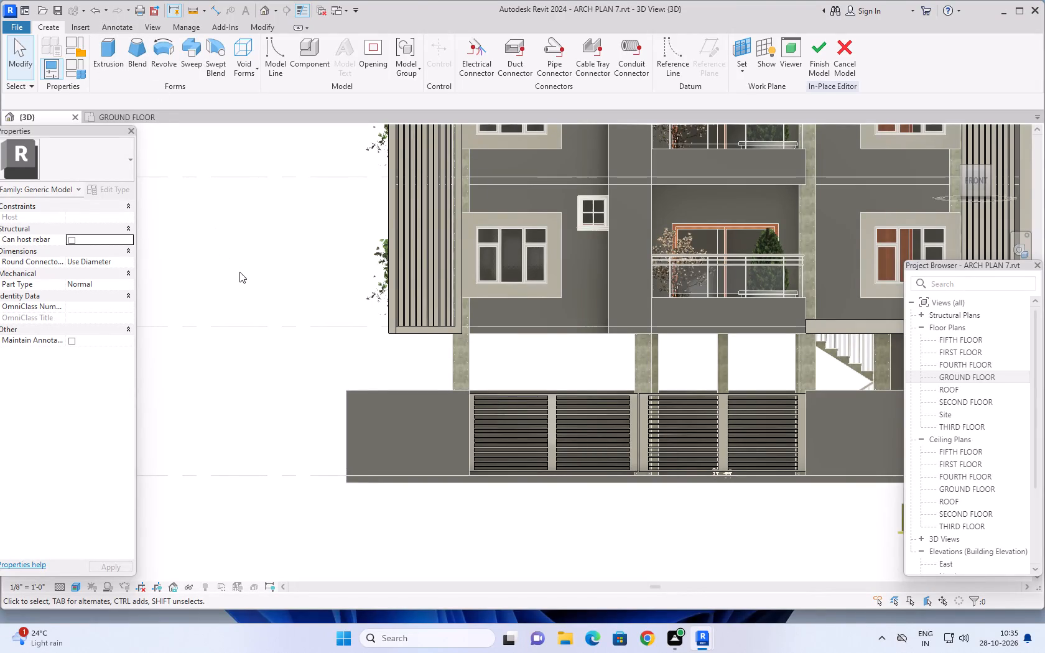
# Start a new solid extrusion in the gate model and begin picking a work plane on the front boundary wall.
pyautogui.scroll(-2, 241, 274)
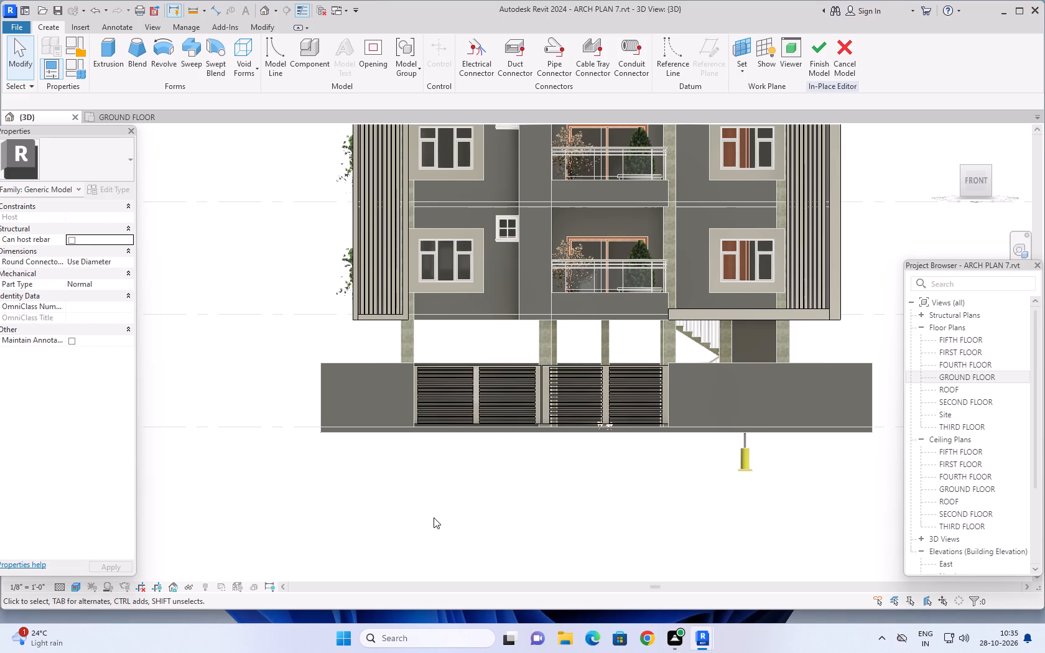
pyautogui.moveTo(448, 478); pyautogui.dragTo(432, 506, button='middle')
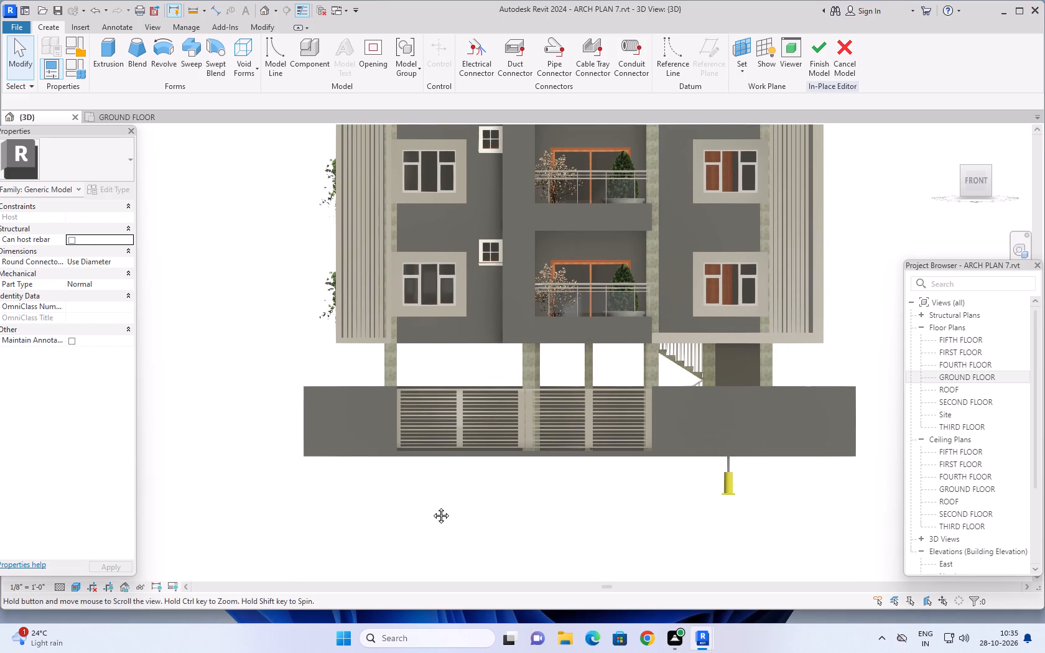
pyautogui.moveTo(432, 506); pyautogui.dragTo(432, 507, button='middle')
pyautogui.scroll(1, 268, 327)
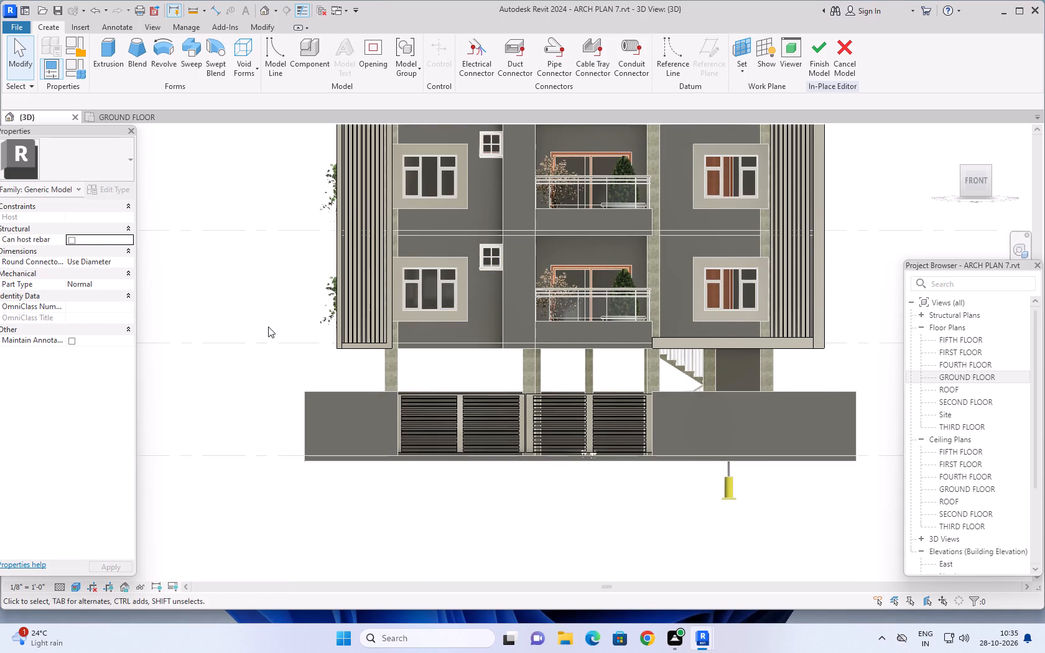
pyautogui.moveTo(268, 327); pyautogui.dragTo(262, 299, button='middle')
pyautogui.click(100, 41)
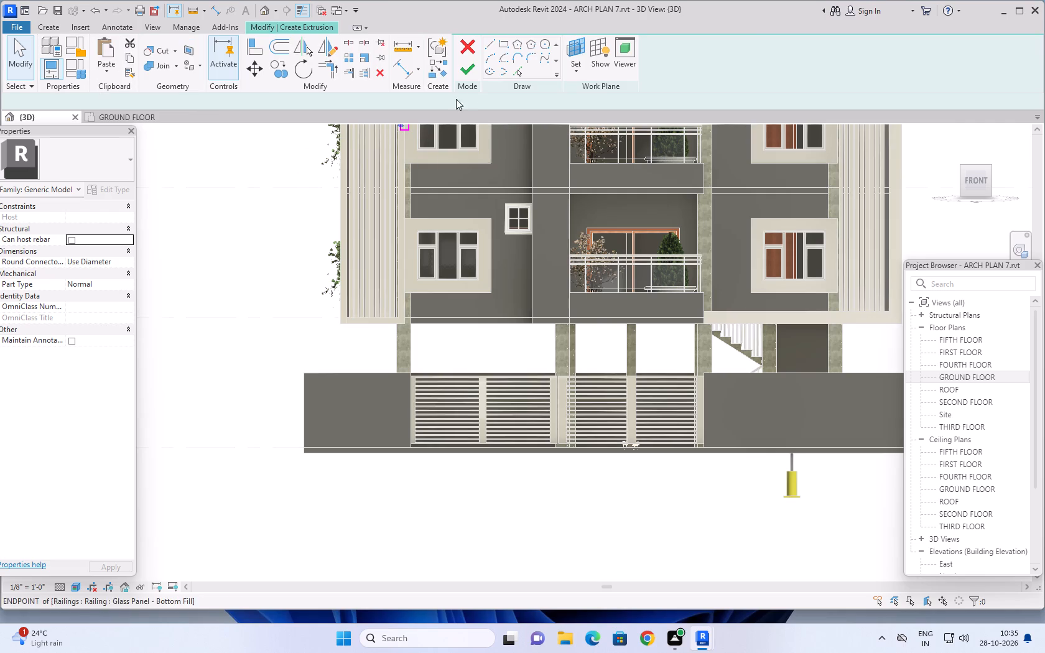
pyautogui.click(572, 72)
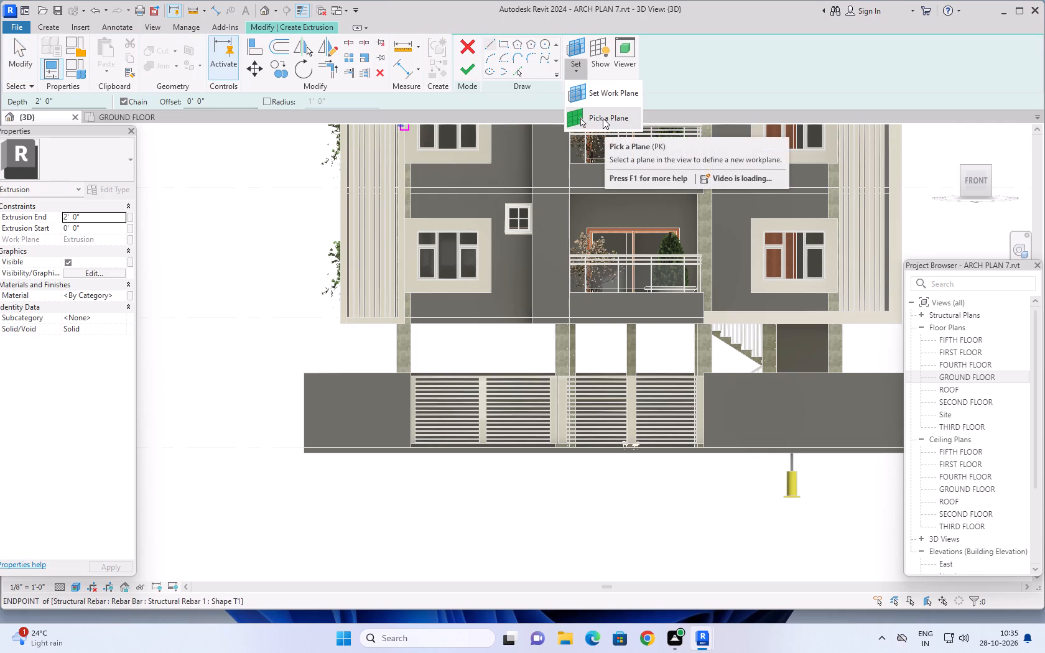
pyautogui.click(603, 118)
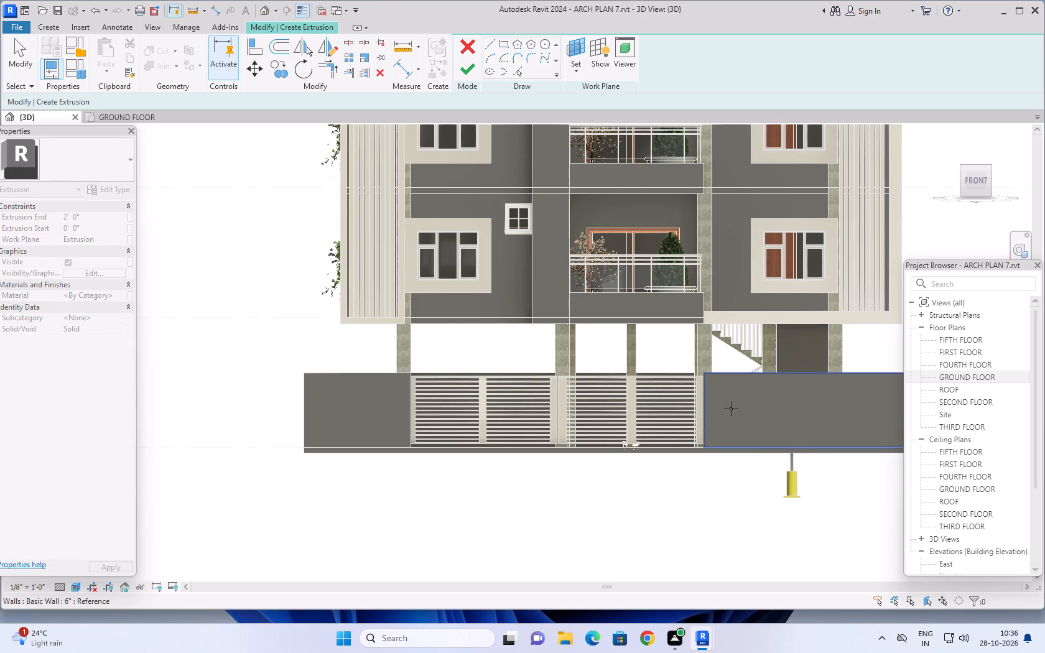
pyautogui.scroll(-2, 754, 409)
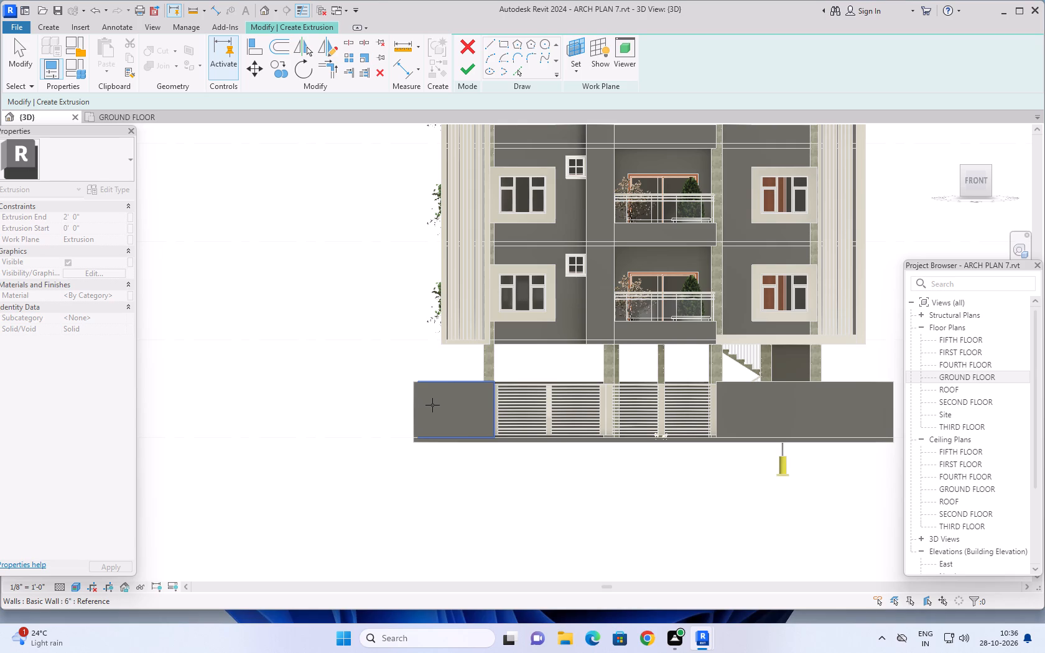
pyautogui.scroll(4, 428, 403)
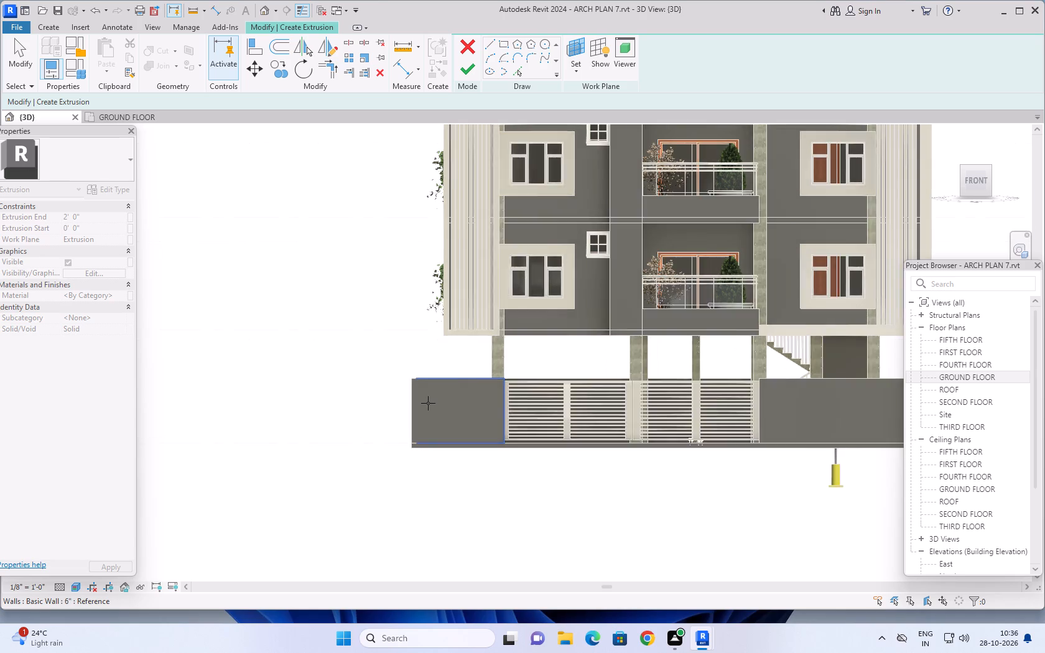
pyautogui.scroll(1, 428, 403)
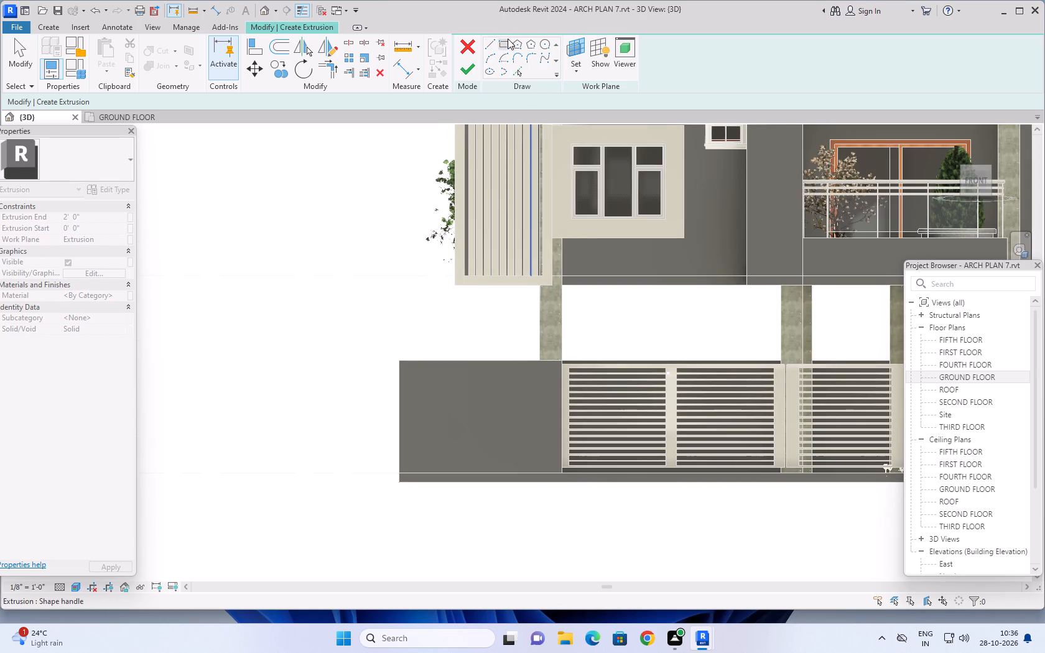
# Sketch a vertical rectangle about 8.6" wide and 6'-6" high at the outer end of the boundary wall beside the gate.
pyautogui.click(503, 44)
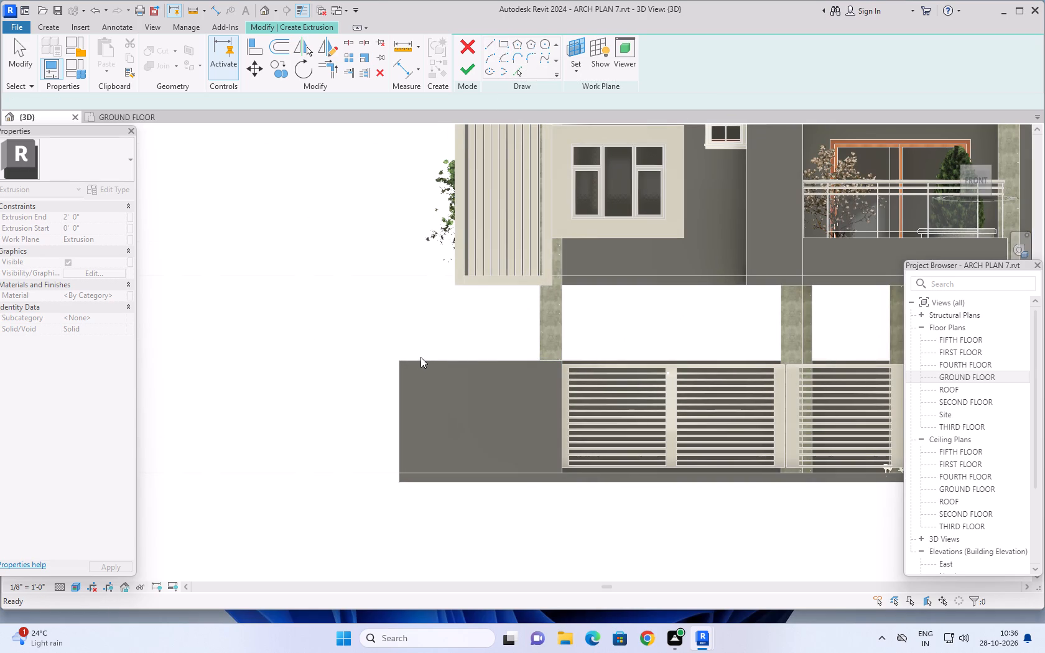
pyautogui.scroll(2, 413, 359)
pyautogui.scroll(1, 274, 395)
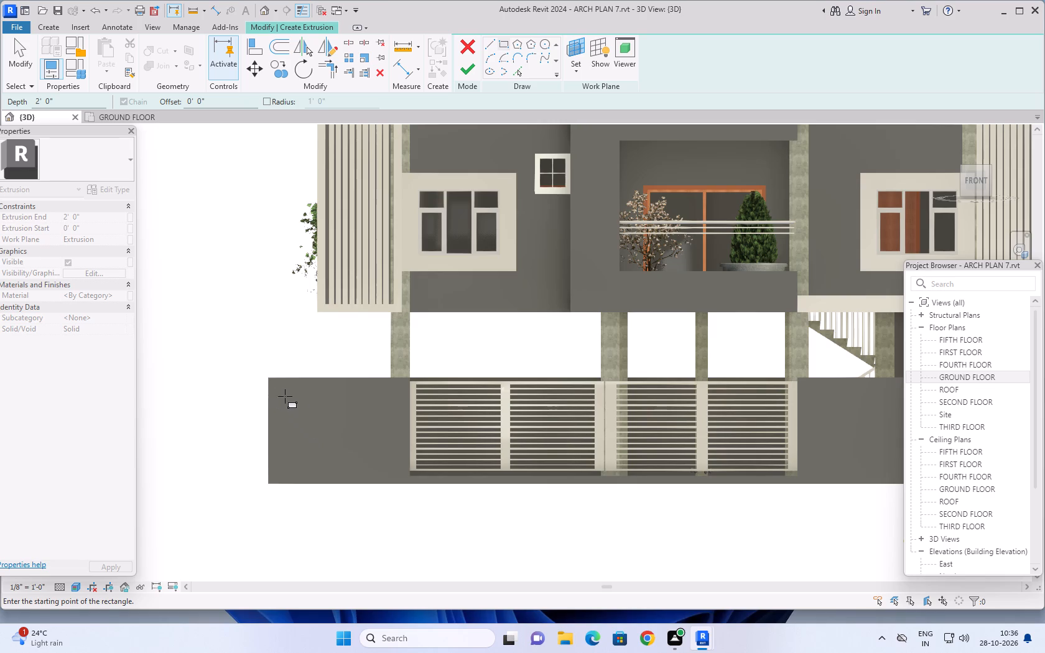
pyautogui.moveTo(318, 401); pyautogui.dragTo(411, 381, button='middle')
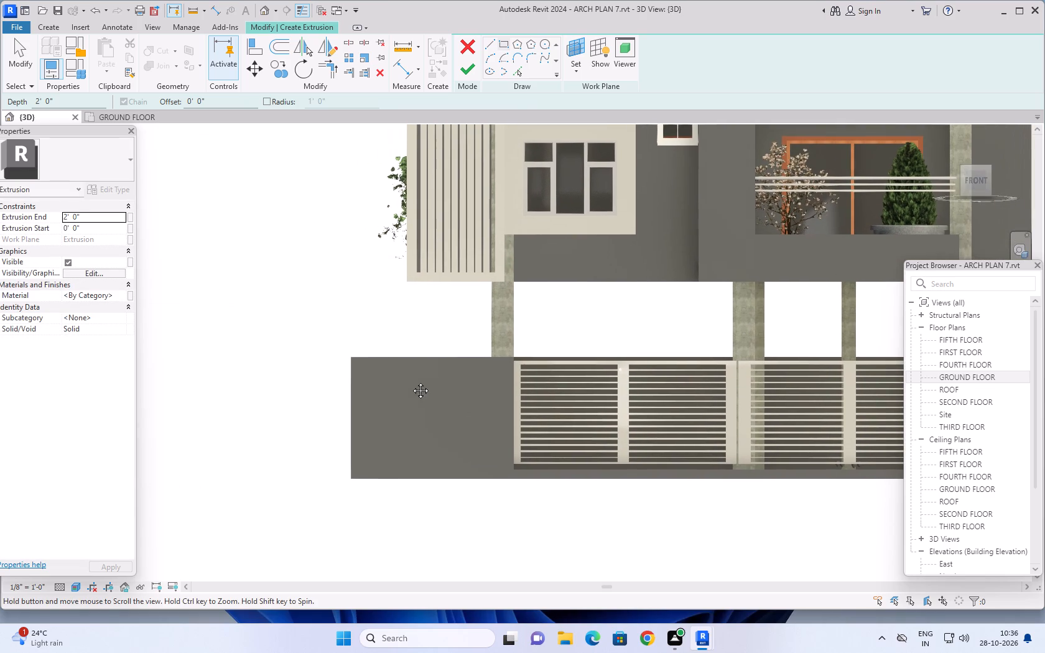
pyautogui.moveTo(411, 381); pyautogui.dragTo(413, 381, button='middle')
pyautogui.scroll(2, 374, 376)
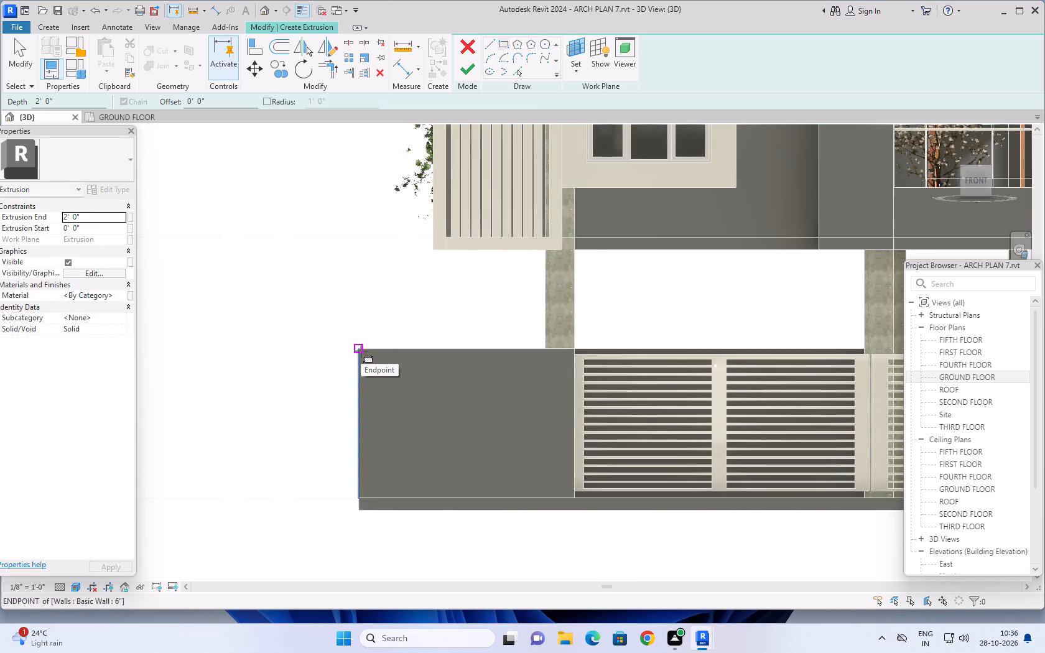
pyautogui.click(361, 351)
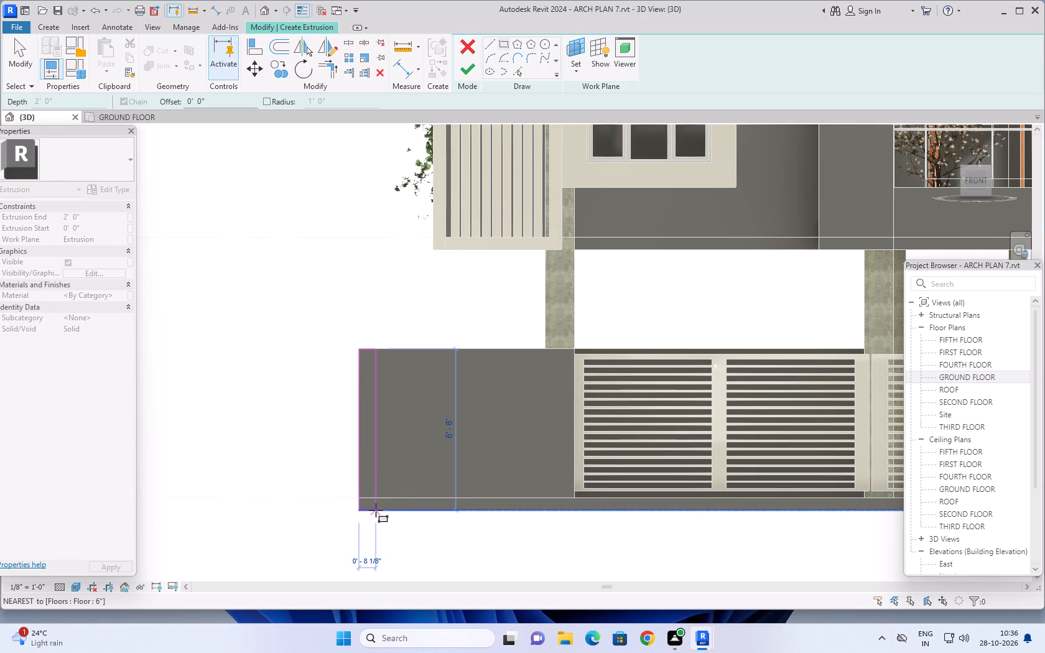
pyautogui.scroll(2, 376, 511)
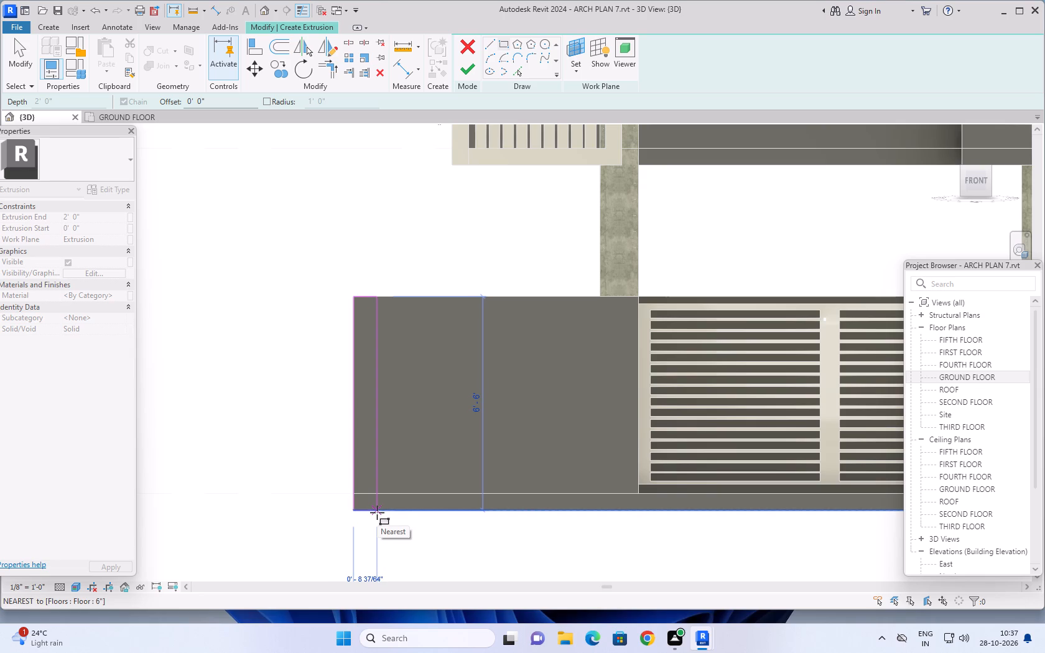
pyautogui.click(377, 512)
# Set the width of the rectangle at the wall's outer end to 8".
pyautogui.scroll(-1, 399, 526)
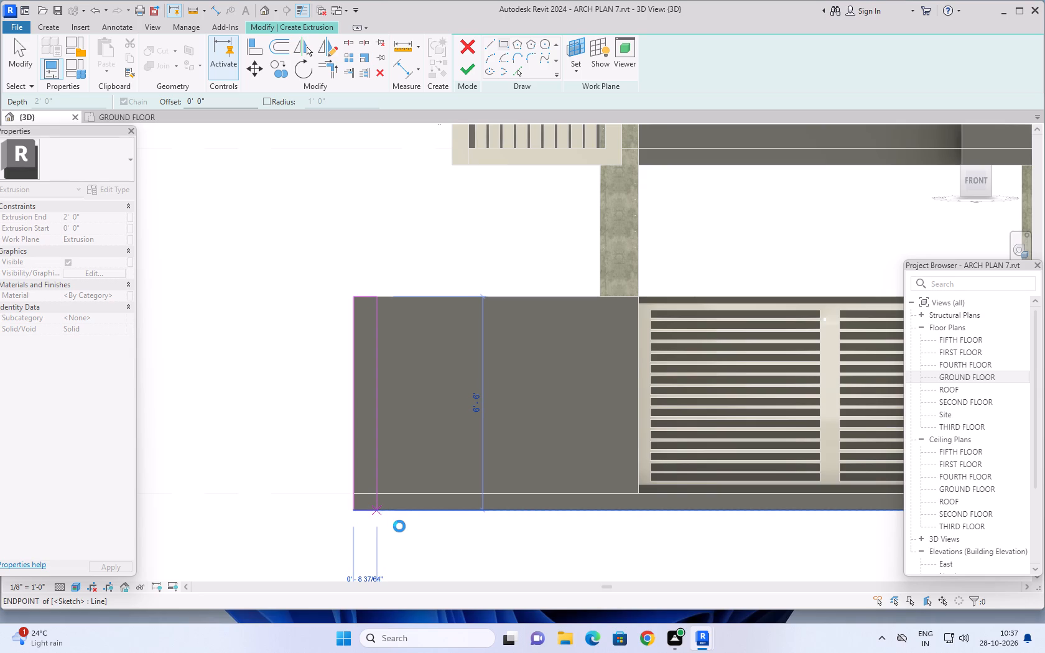
pyautogui.scroll(-1, 399, 526)
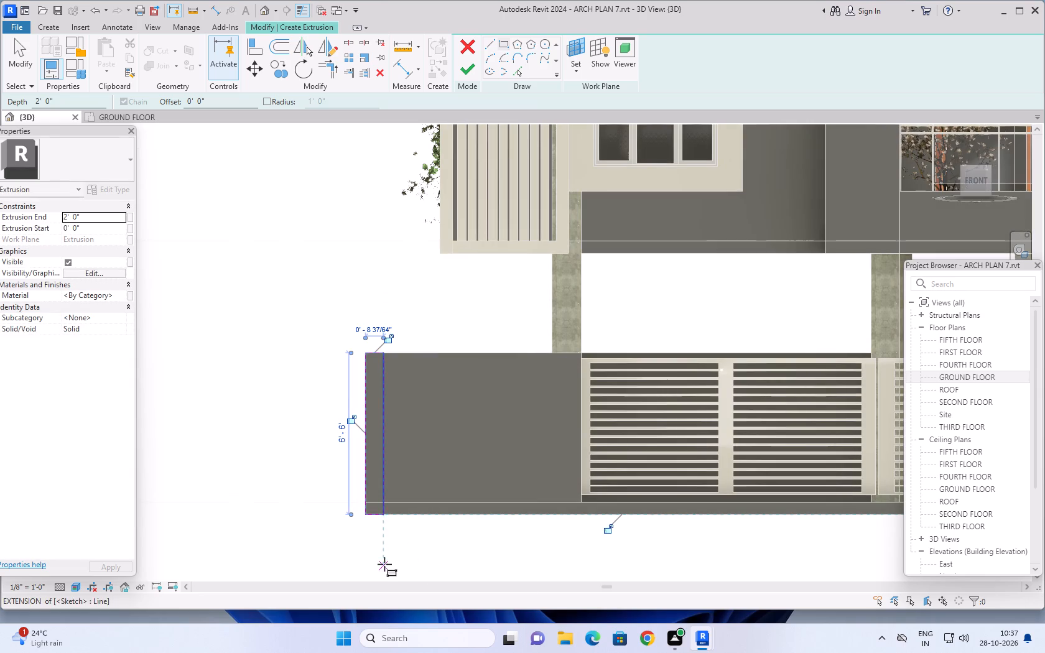
pyautogui.click(376, 328)
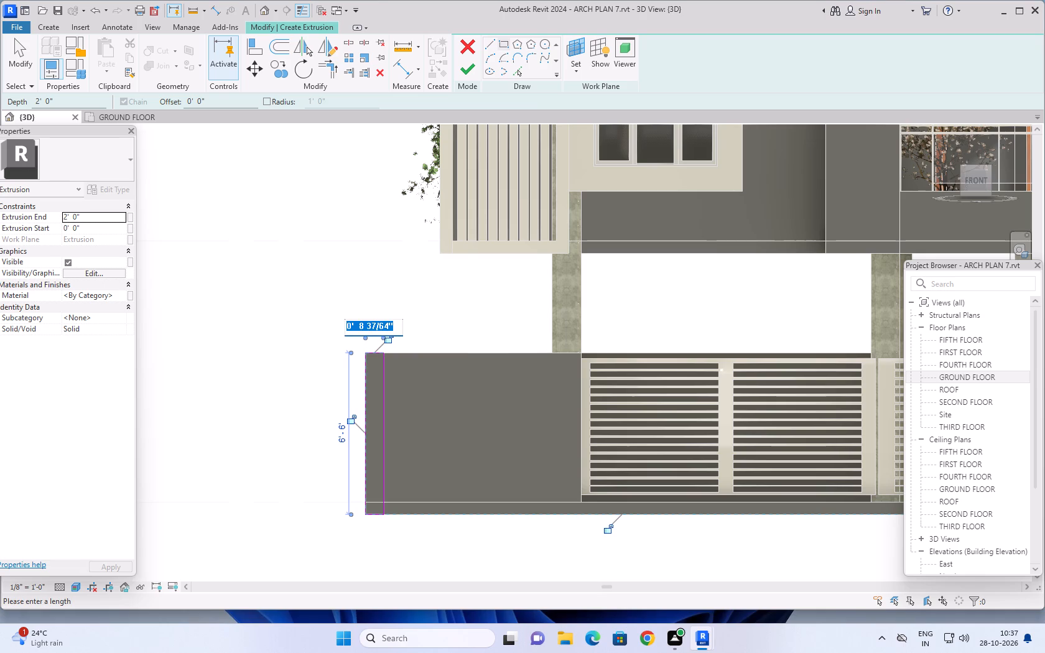
pyautogui.press('8')
pyautogui.hotkey('shift', '"')
pyautogui.press('Return')
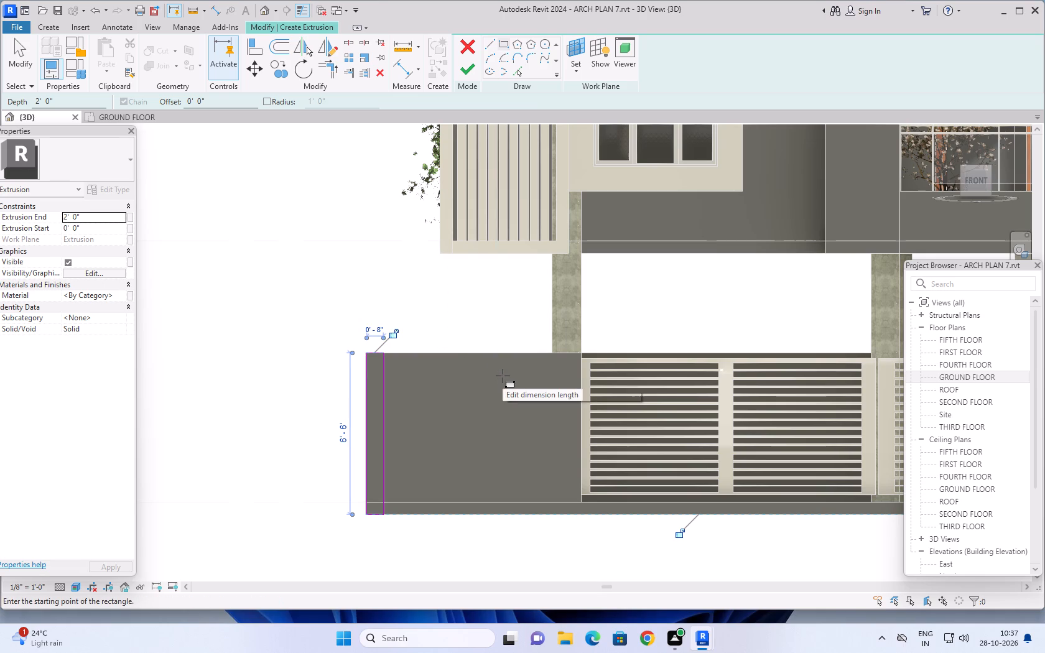
# Sketch a second vertical rectangle about 8.1" wide and 6'-6" high at the same wall section's end adjoining the gate.
pyautogui.click(501, 44)
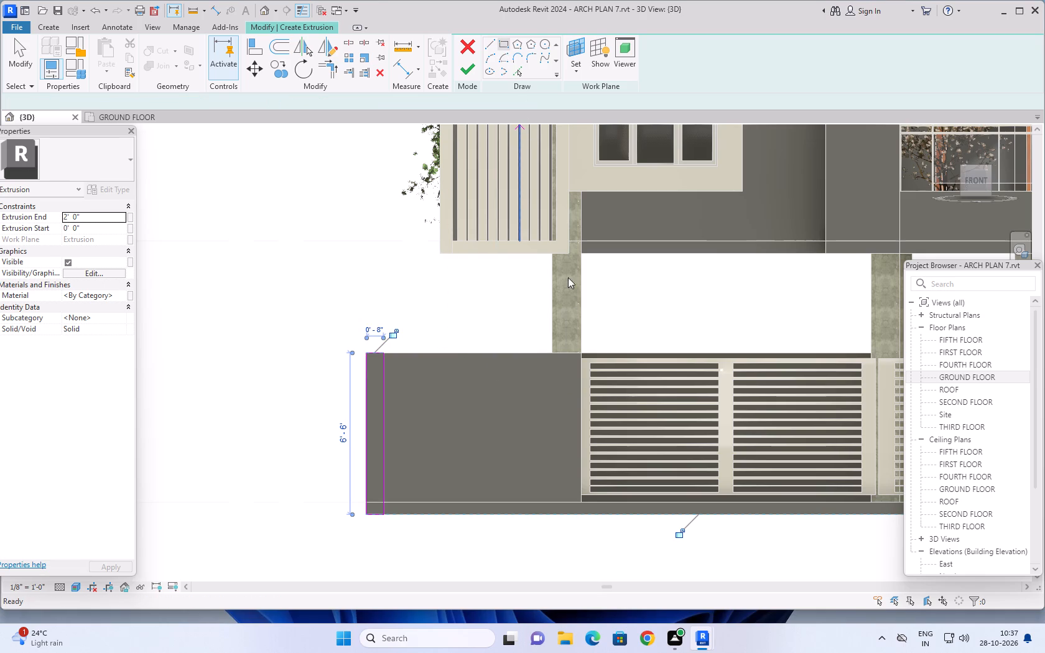
pyautogui.scroll(4, 570, 367)
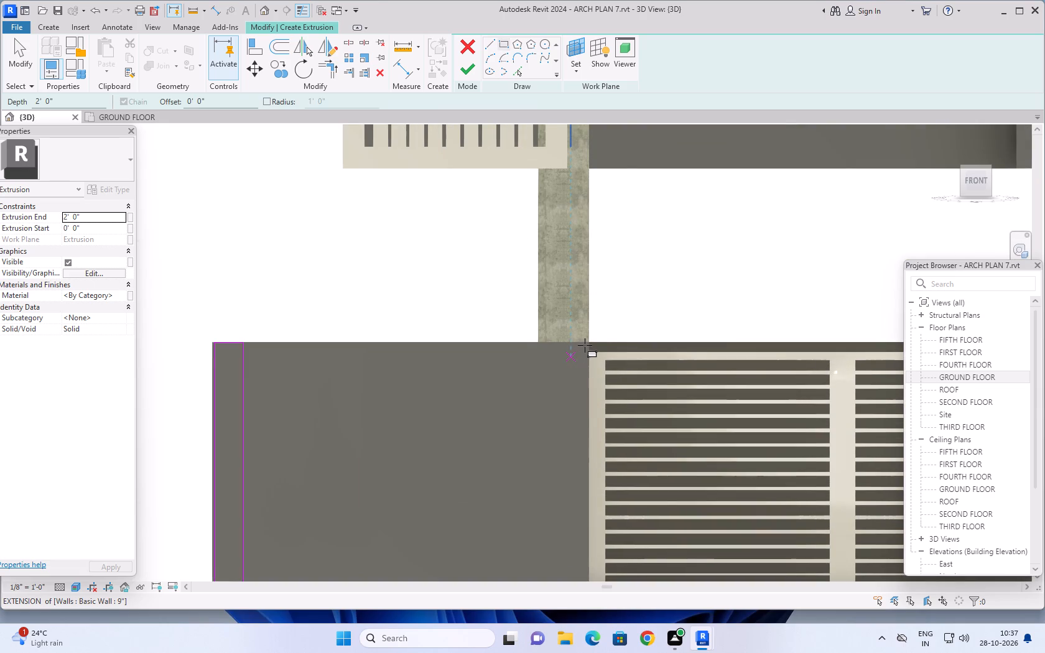
pyautogui.click(590, 343)
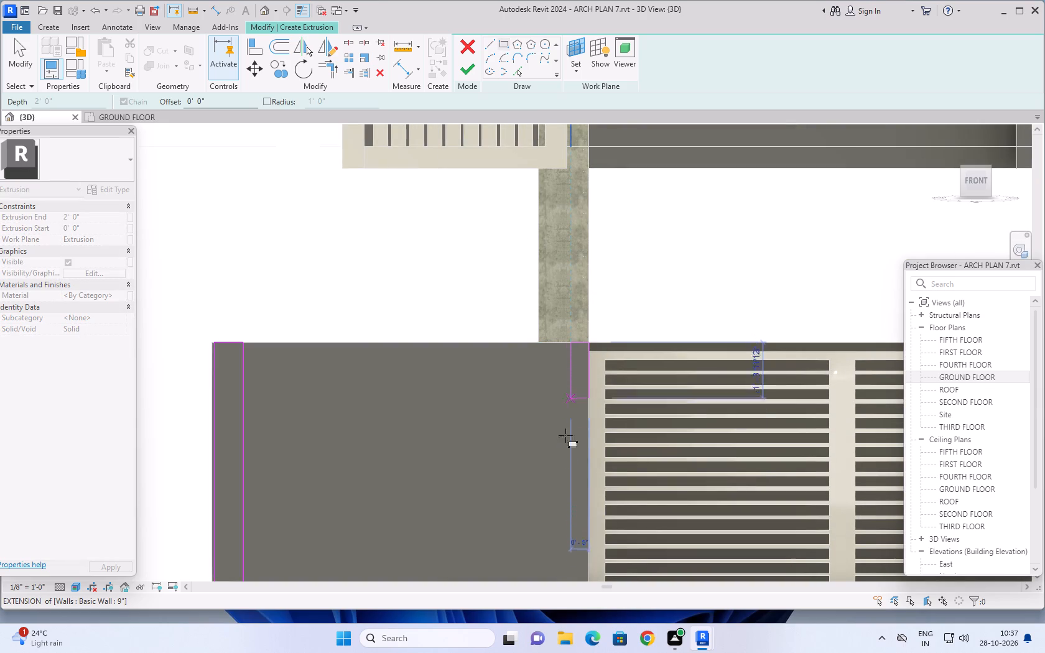
pyautogui.scroll(-1, 566, 493)
pyautogui.moveTo(566, 496); pyautogui.dragTo(564, 487, button='middle')
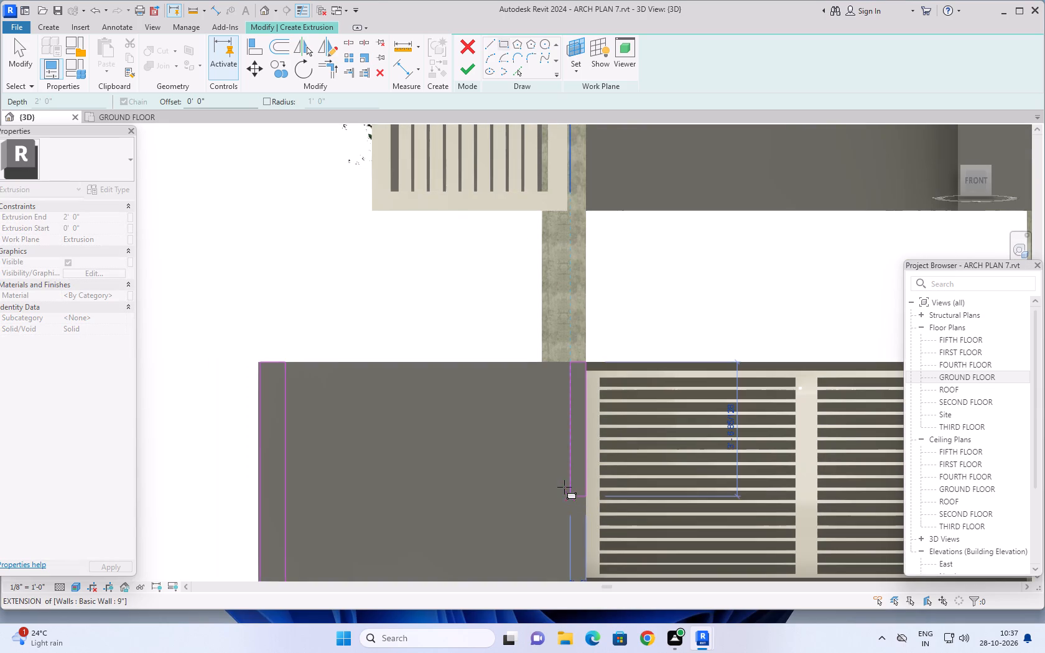
pyautogui.moveTo(564, 487); pyautogui.dragTo(559, 449, button='middle')
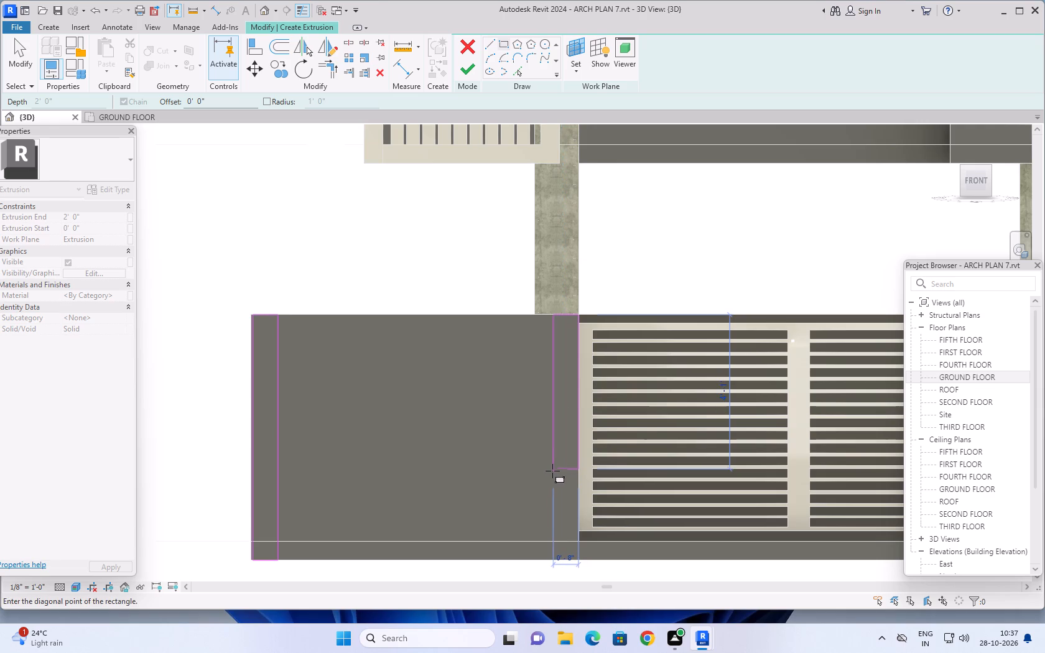
pyautogui.click(553, 560)
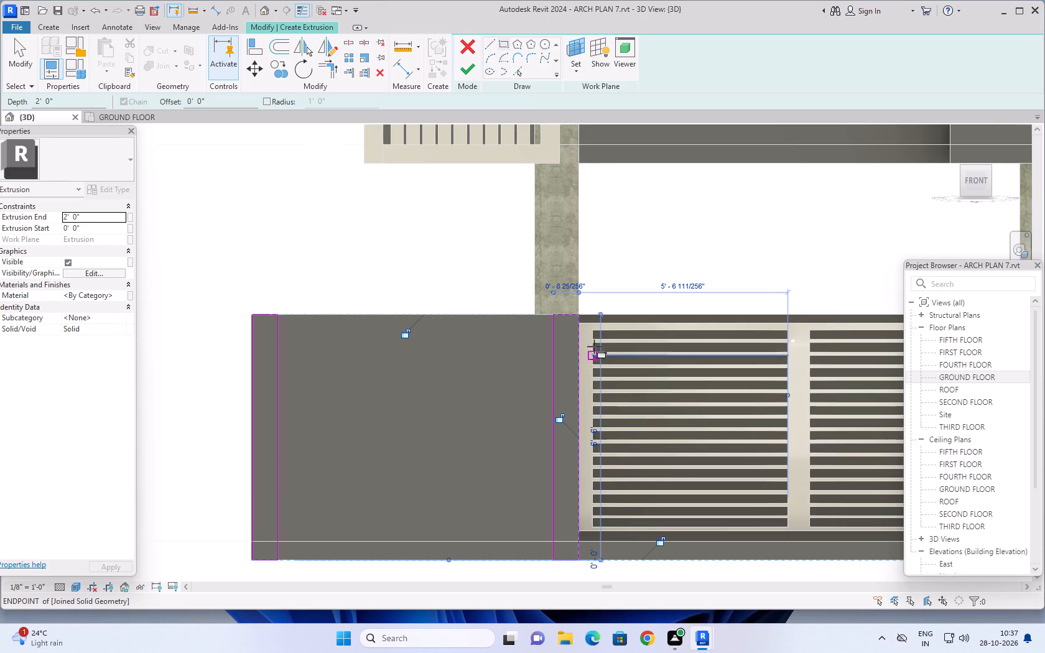
# Set the width of the rectangle adjoining the gate to 8".
pyautogui.click(562, 287)
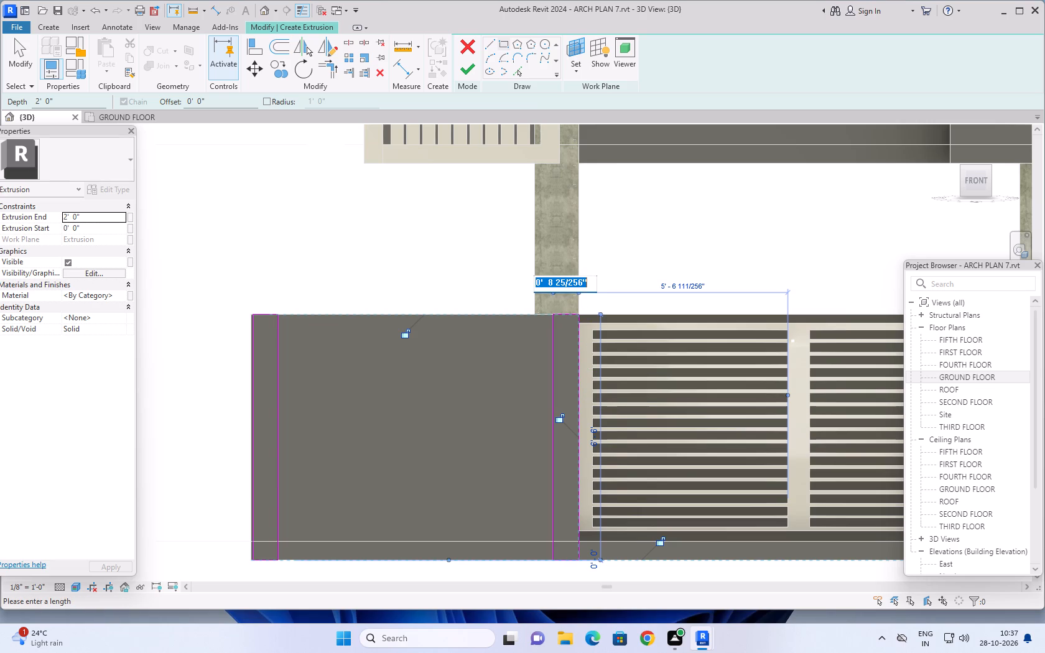
pyautogui.write('8"')
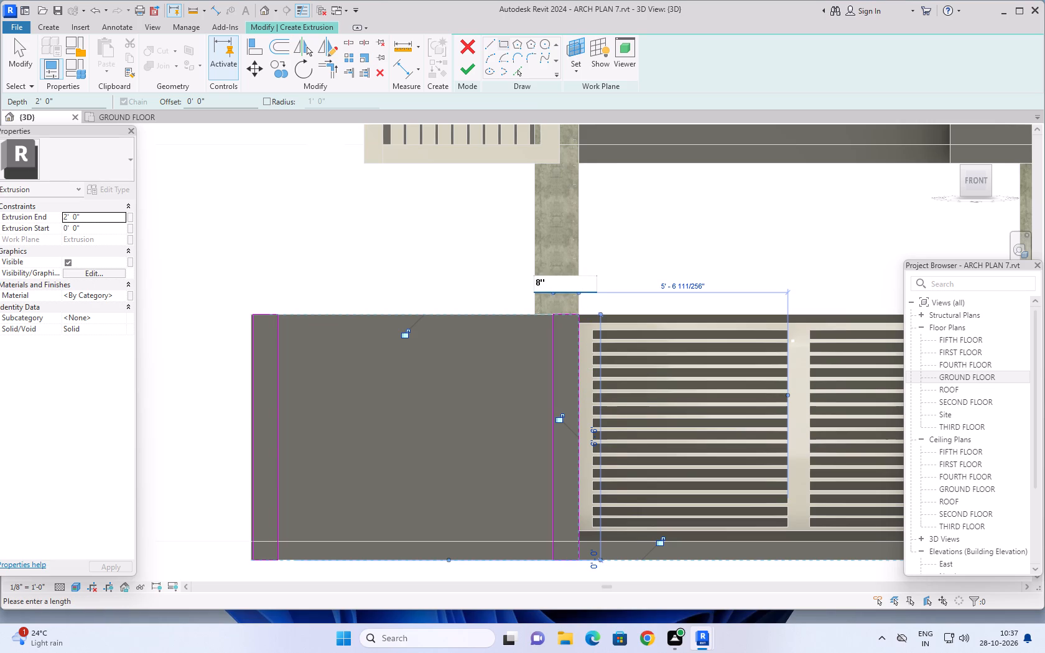
pyautogui.press('Return')
# Sketch a rectangle about 4'-1" wide and 3'-5" high on the boundary wall section at the staircase side of the gate.
pyautogui.scroll(-4, 562, 287)
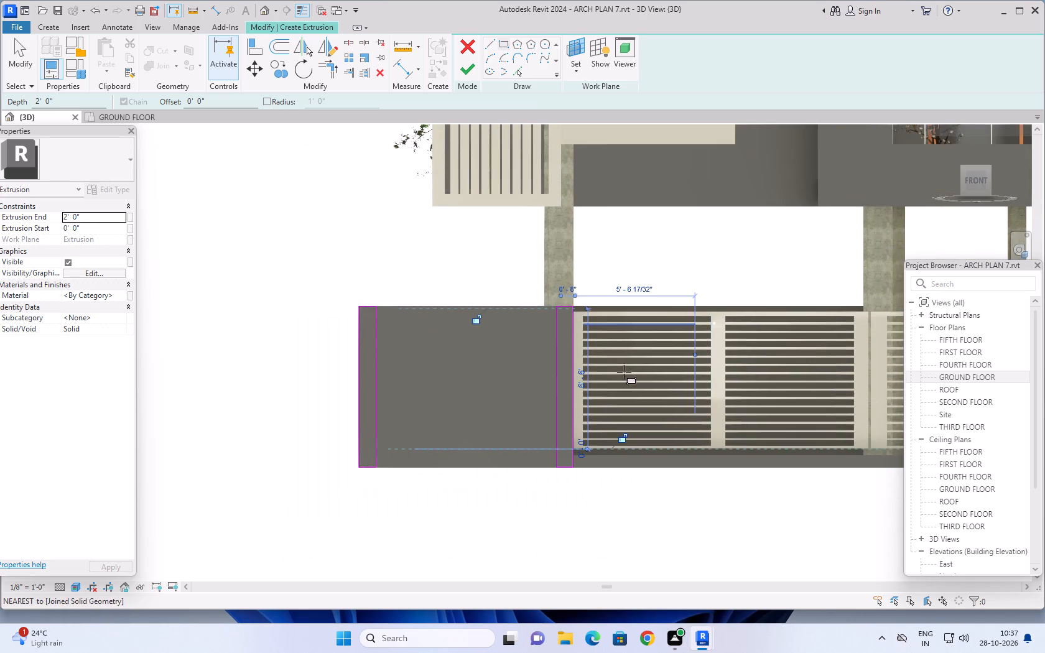
pyautogui.scroll(-2, 651, 444)
pyautogui.scroll(-2, 698, 488)
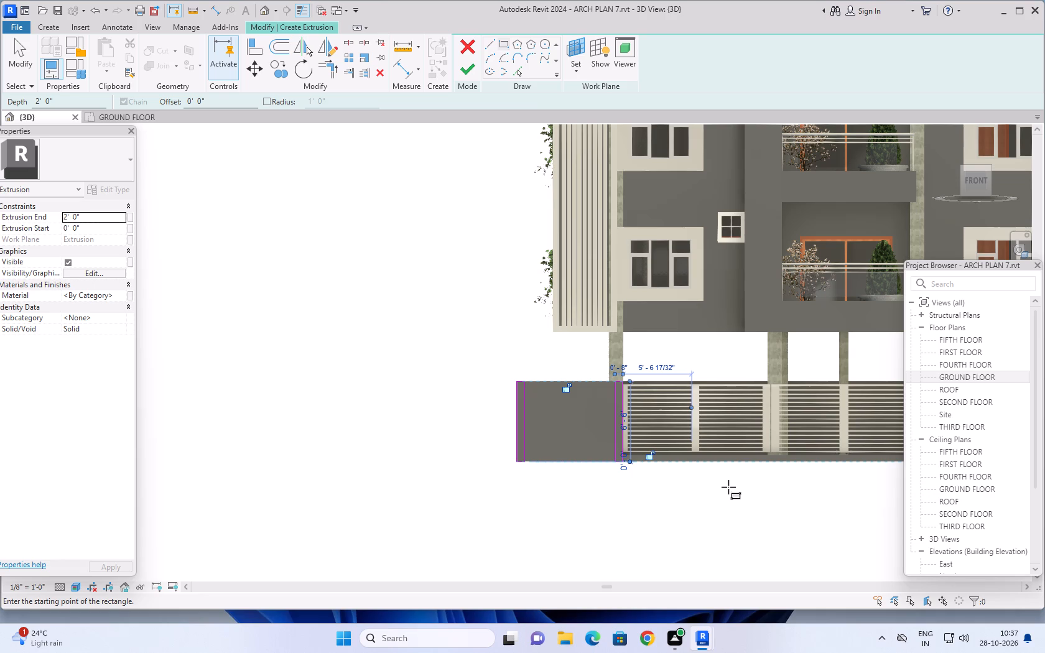
pyautogui.moveTo(728, 487); pyautogui.dragTo(547, 493, button='middle')
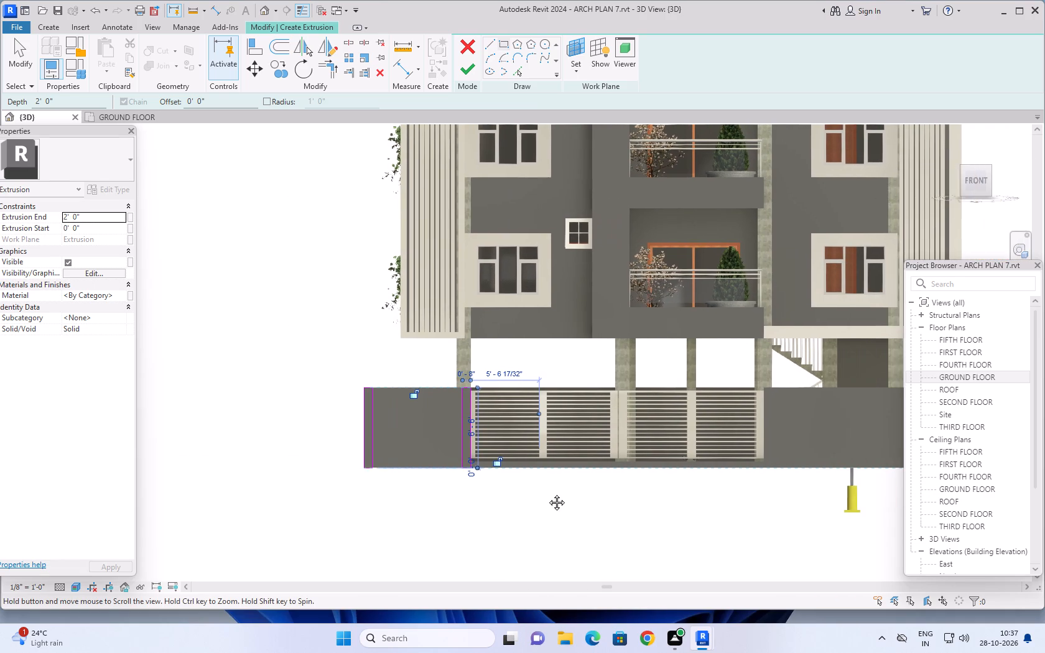
pyautogui.moveTo(547, 493); pyautogui.dragTo(498, 489, button='middle')
pyautogui.moveTo(704, 510); pyautogui.dragTo(685, 513, button='middle')
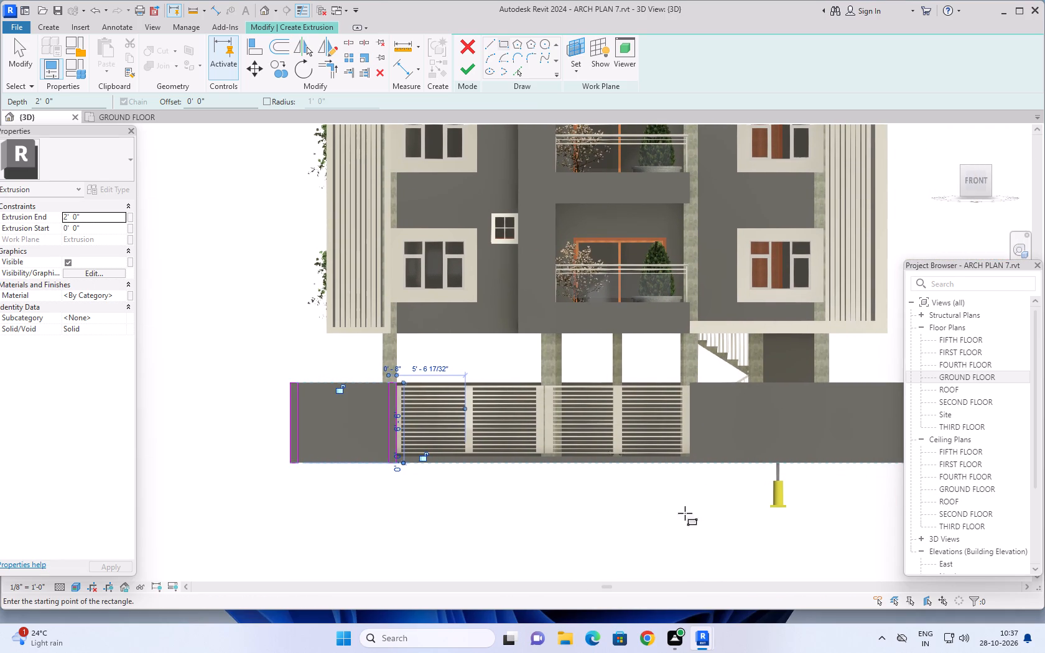
pyautogui.moveTo(685, 513); pyautogui.dragTo(546, 539, button='middle')
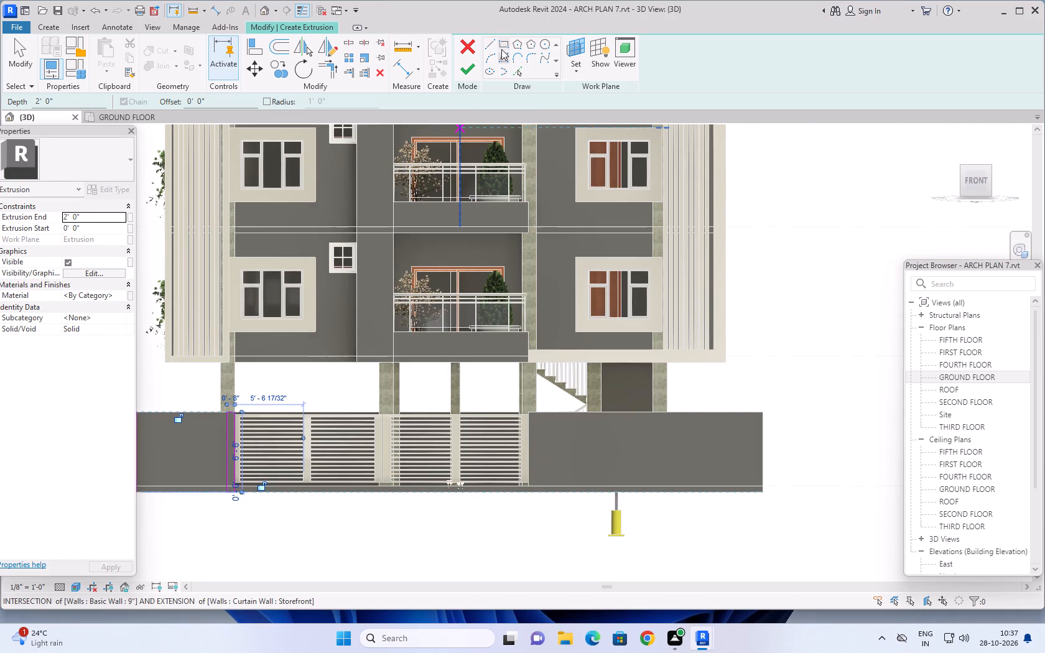
pyautogui.click(503, 44)
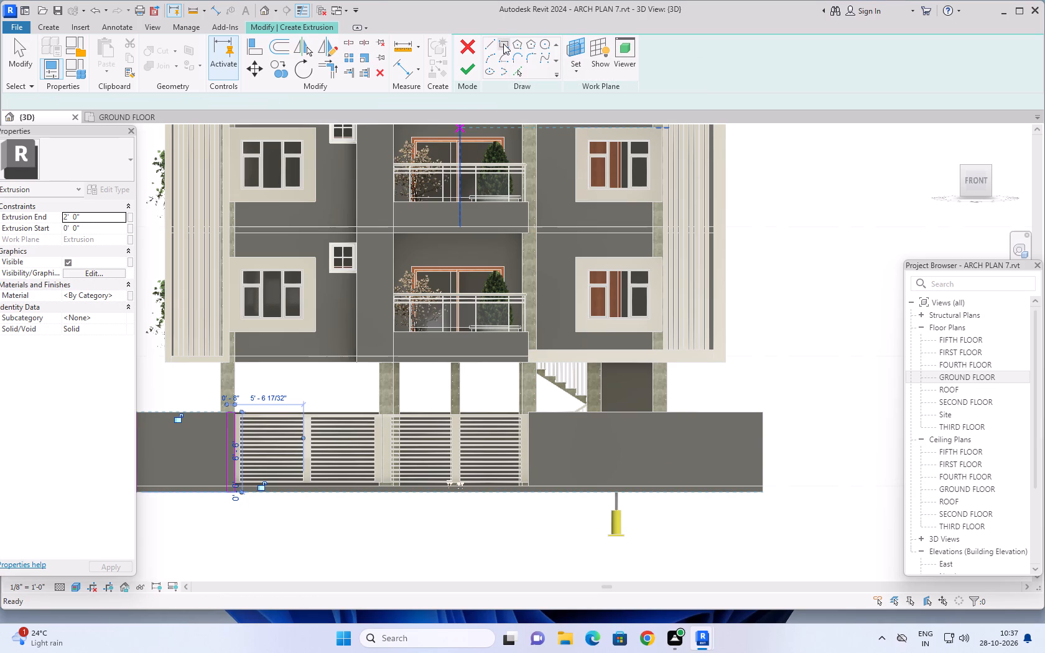
pyautogui.scroll(-2, 585, 433)
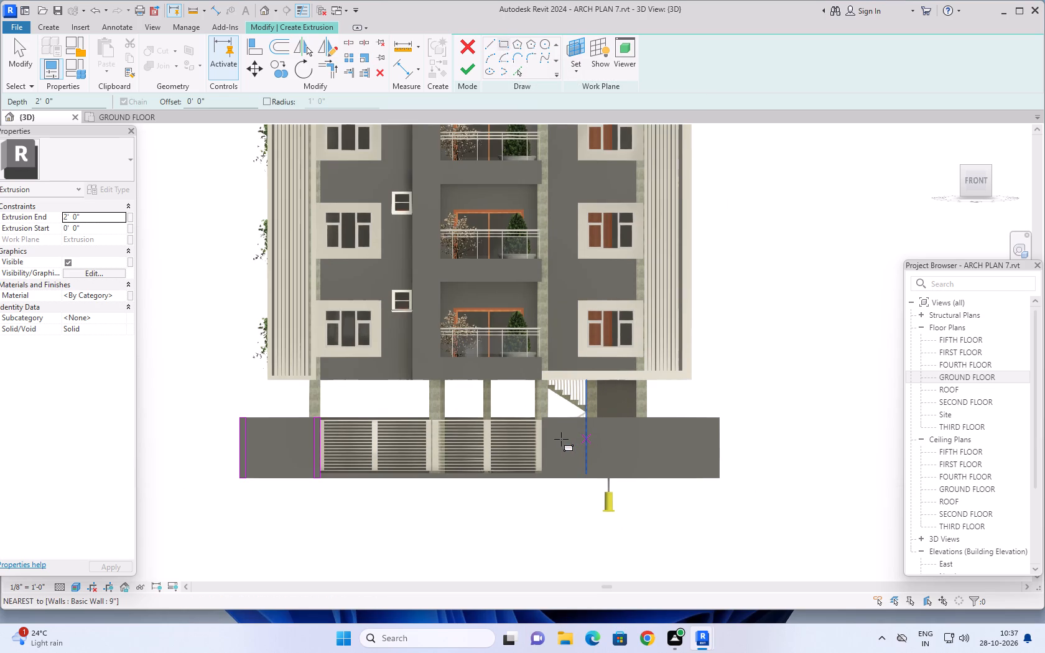
pyautogui.scroll(3, 558, 436)
pyautogui.scroll(-2, 562, 433)
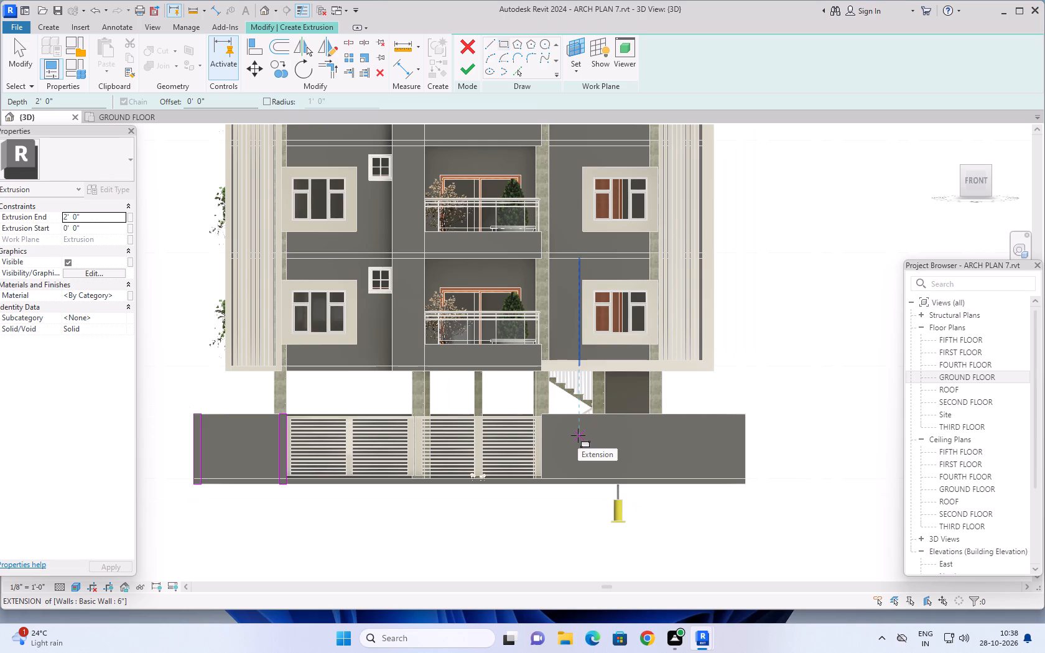
pyautogui.scroll(6, 578, 435)
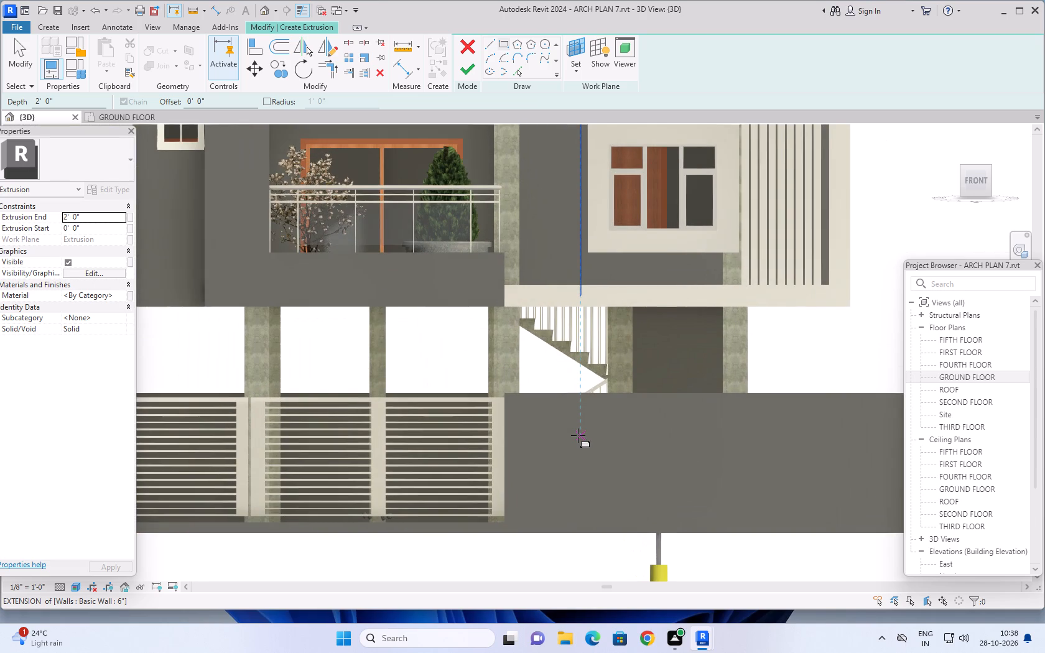
pyautogui.scroll(3, 578, 435)
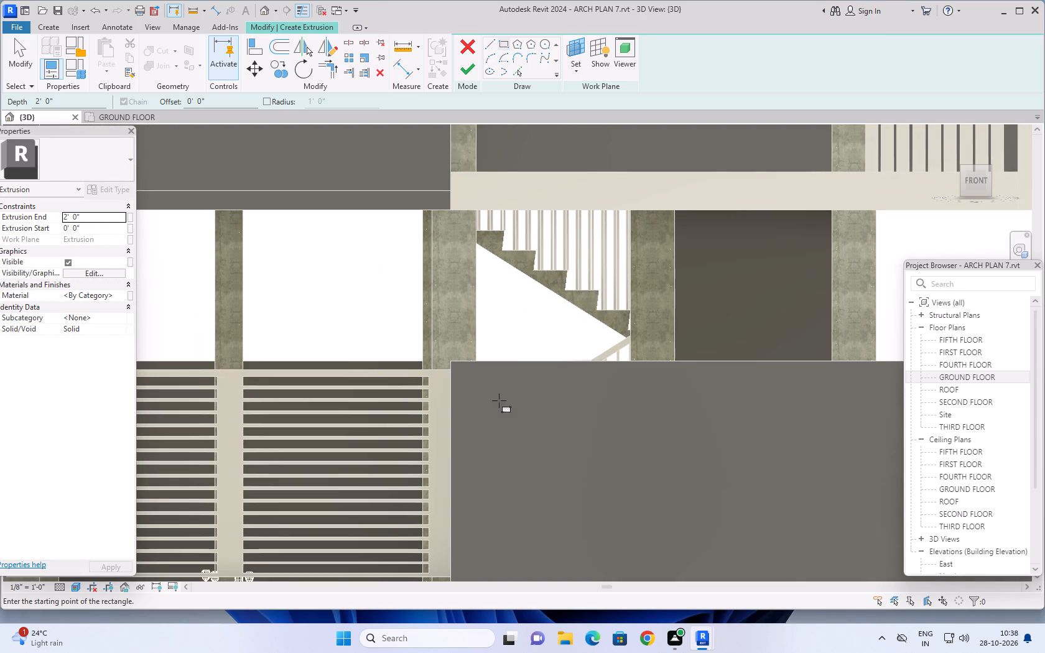
pyautogui.click(508, 402)
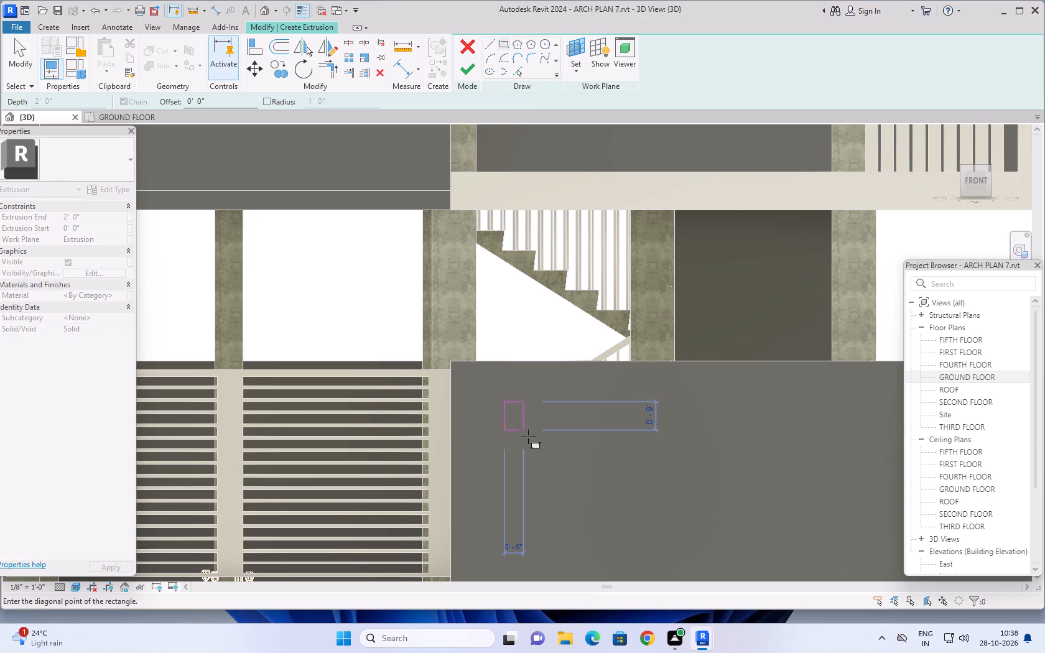
pyautogui.scroll(-5, 610, 504)
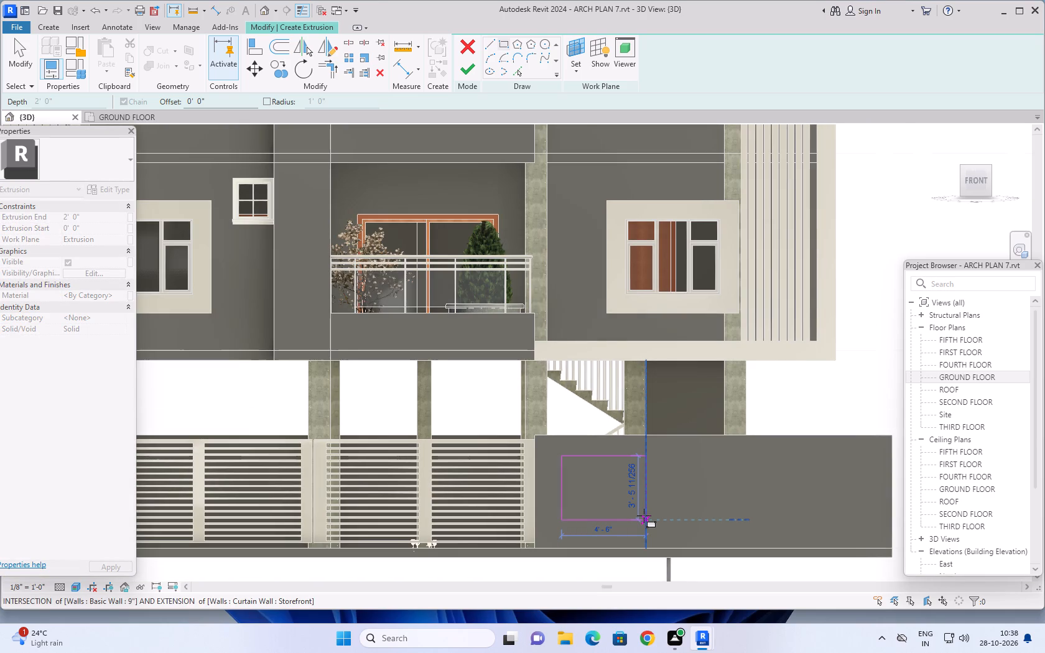
pyautogui.scroll(-2, 639, 517)
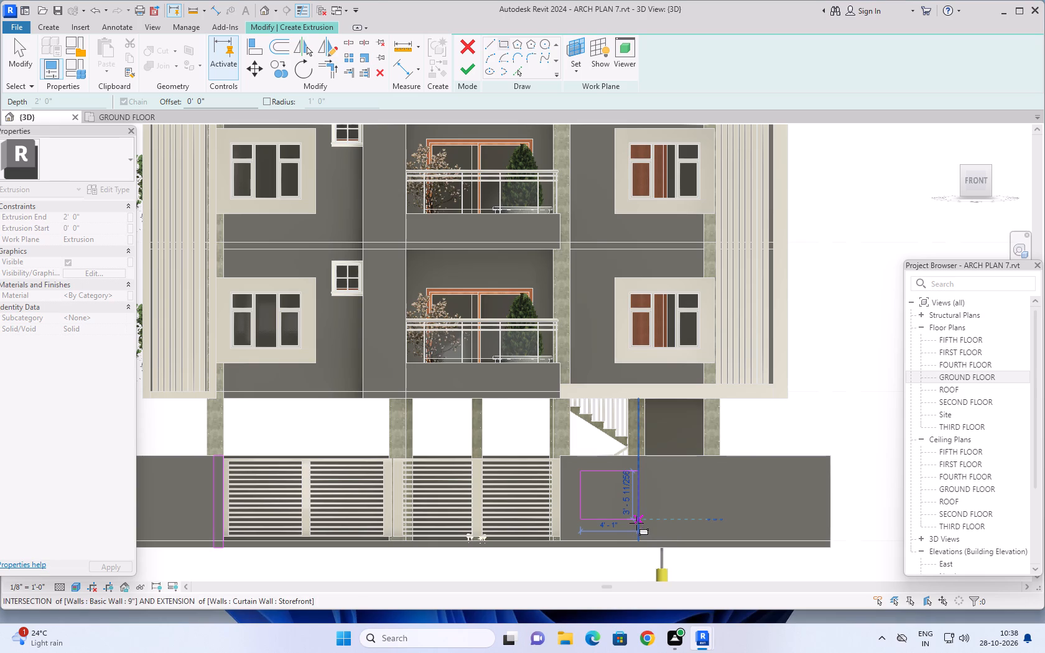
pyautogui.click(636, 522)
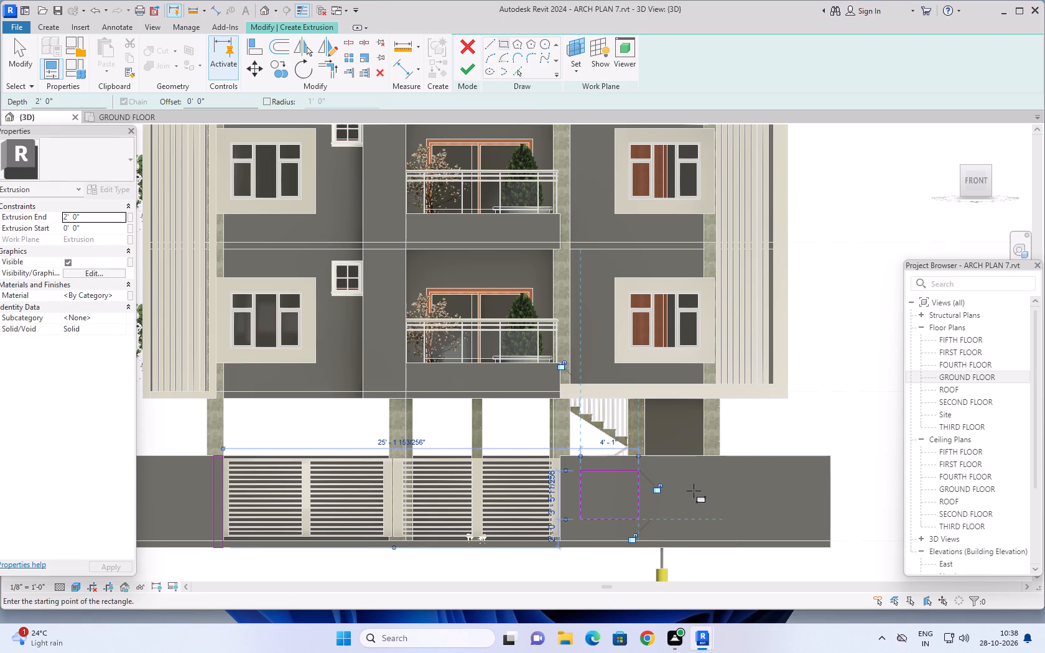
pyautogui.press('Escape')
pyautogui.press('Escape')
pyautogui.press('Escape')
pyautogui.press('Escape')
pyautogui.press('Escape')
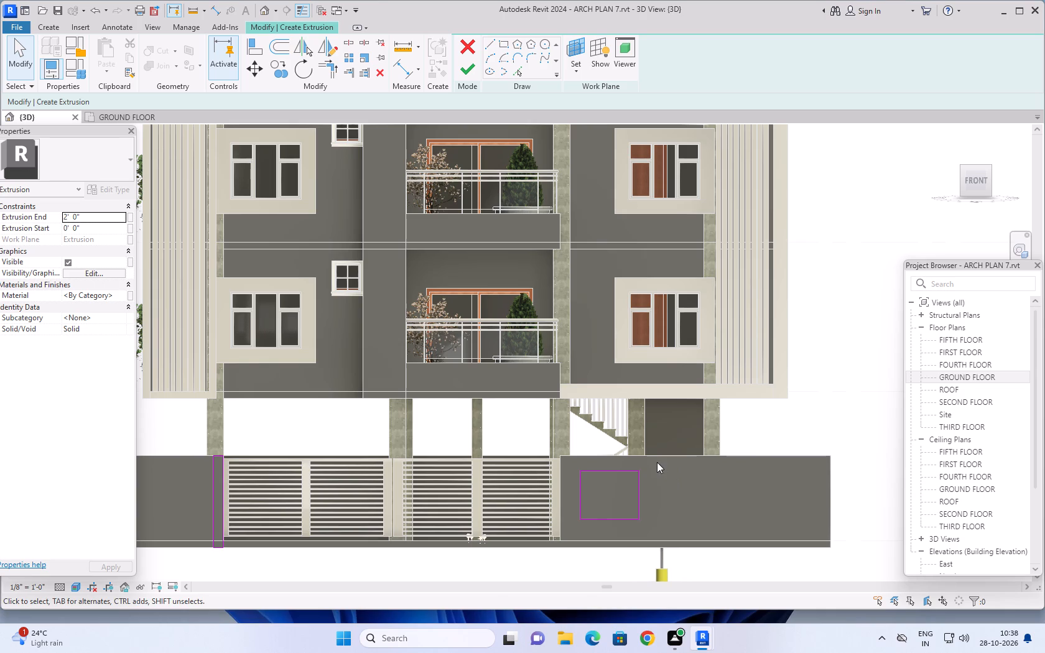
# Copy the wall panel rectangle twice horizontally along the same wall section, spacing the copies about 6' apart.
pyautogui.moveTo(657, 462); pyautogui.dragTo(574, 540)
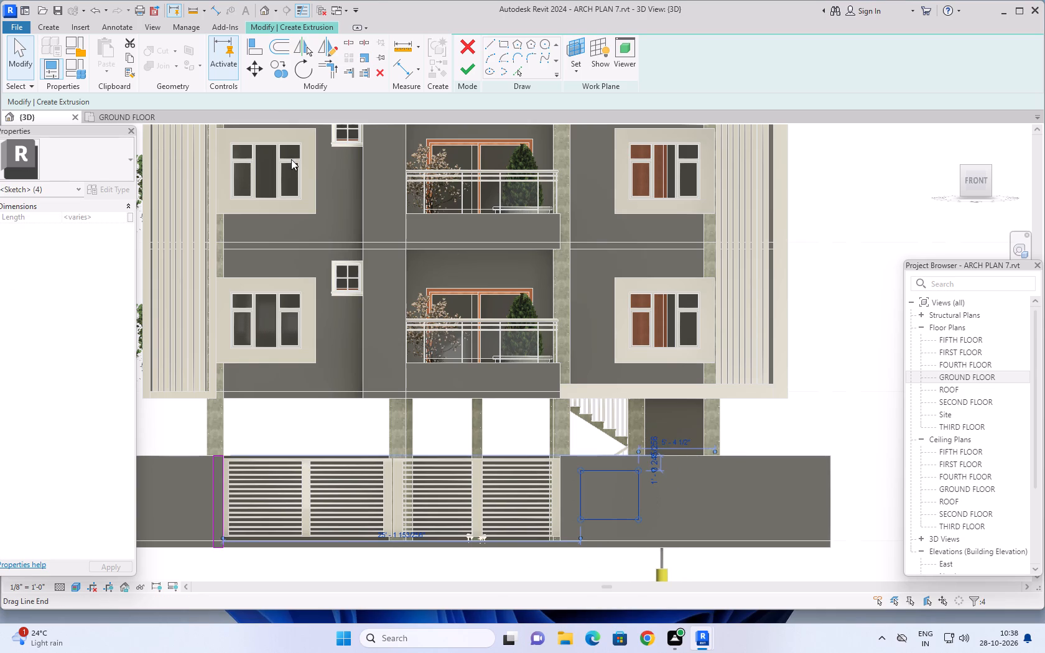
pyautogui.click(281, 68)
pyautogui.scroll(3, 583, 513)
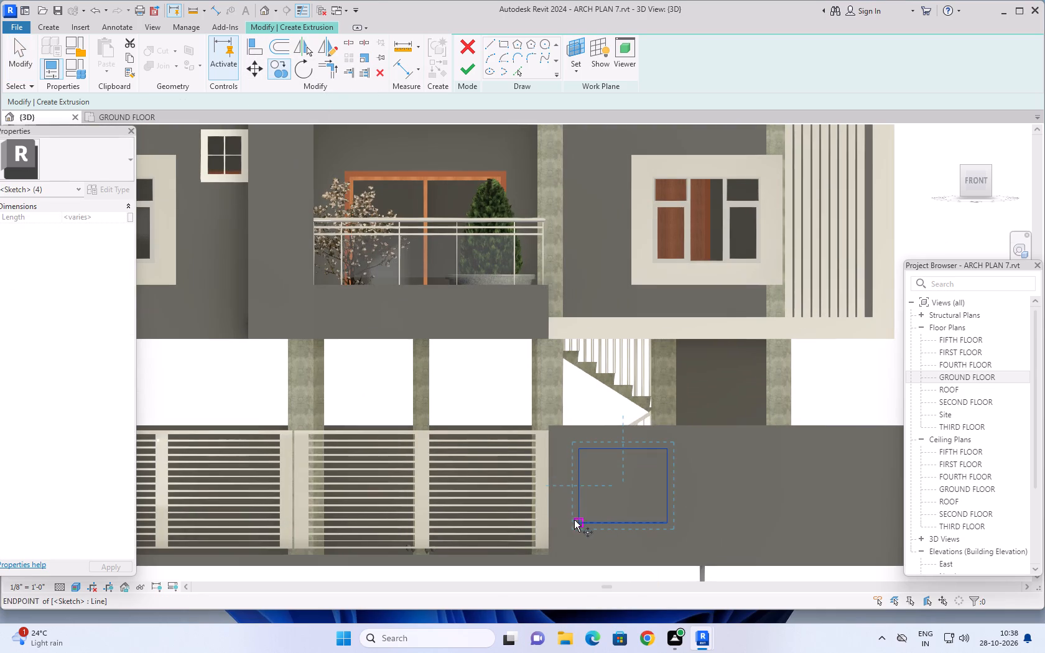
pyautogui.click(580, 523)
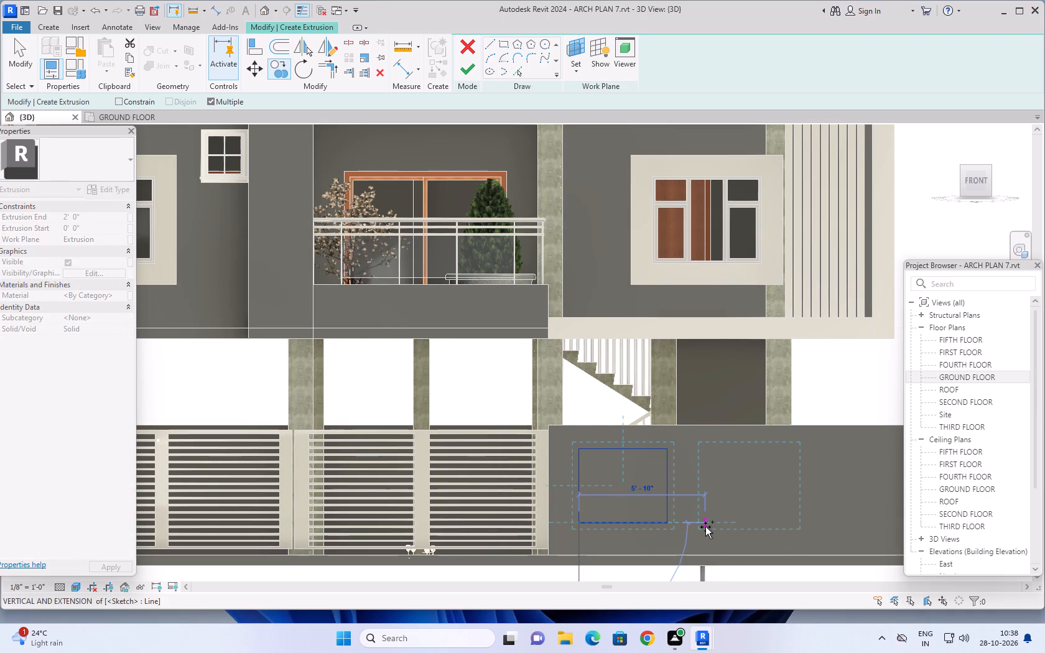
pyautogui.scroll(-2, 705, 527)
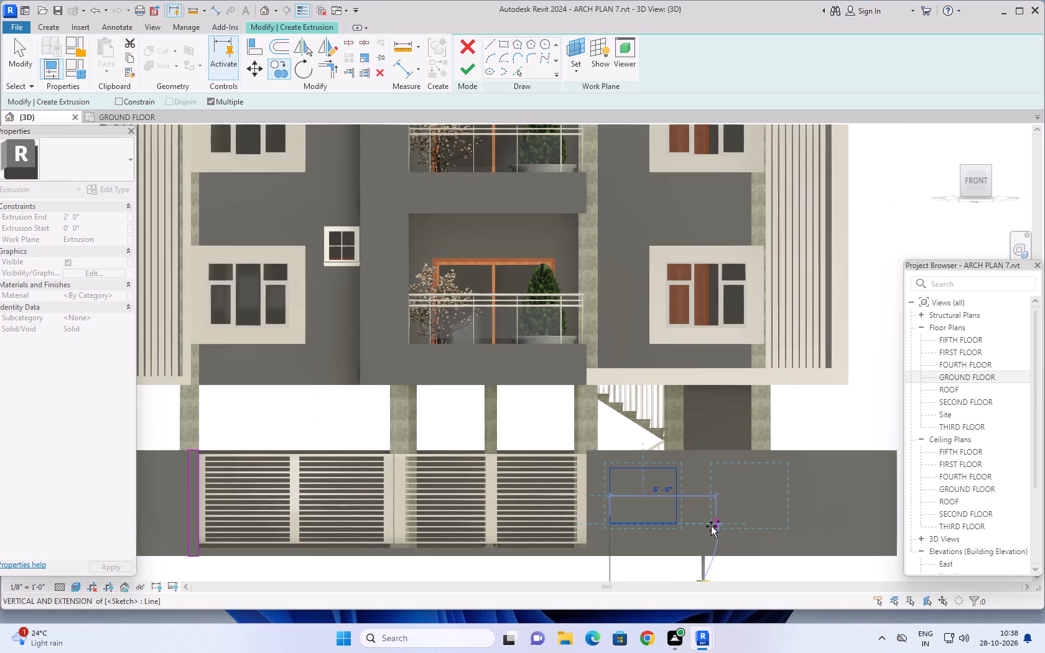
pyautogui.click(710, 526)
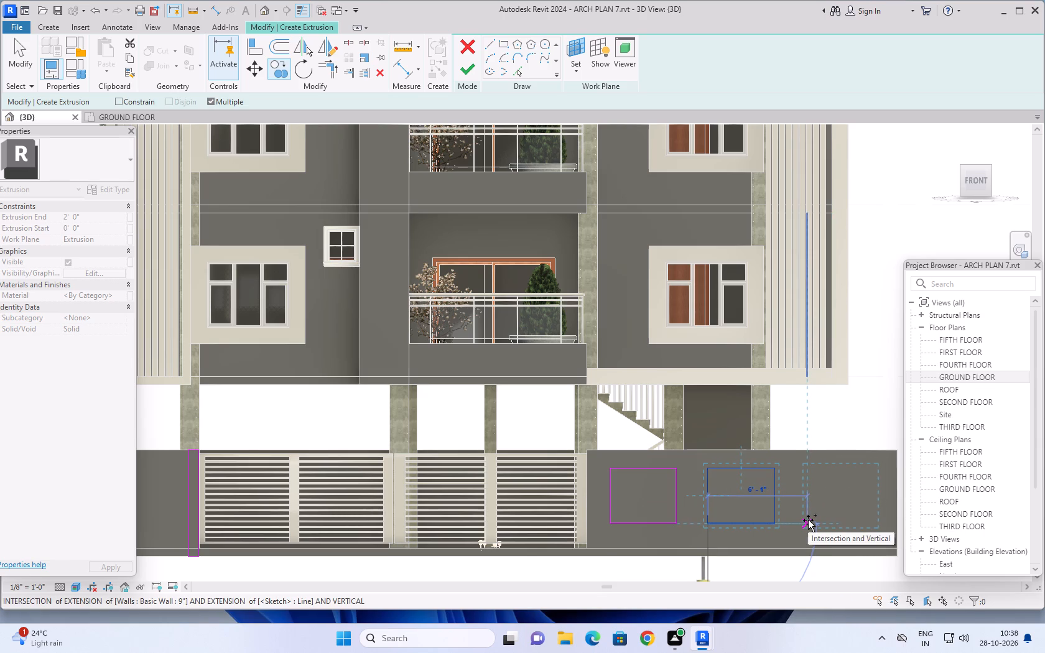
pyautogui.click(808, 520)
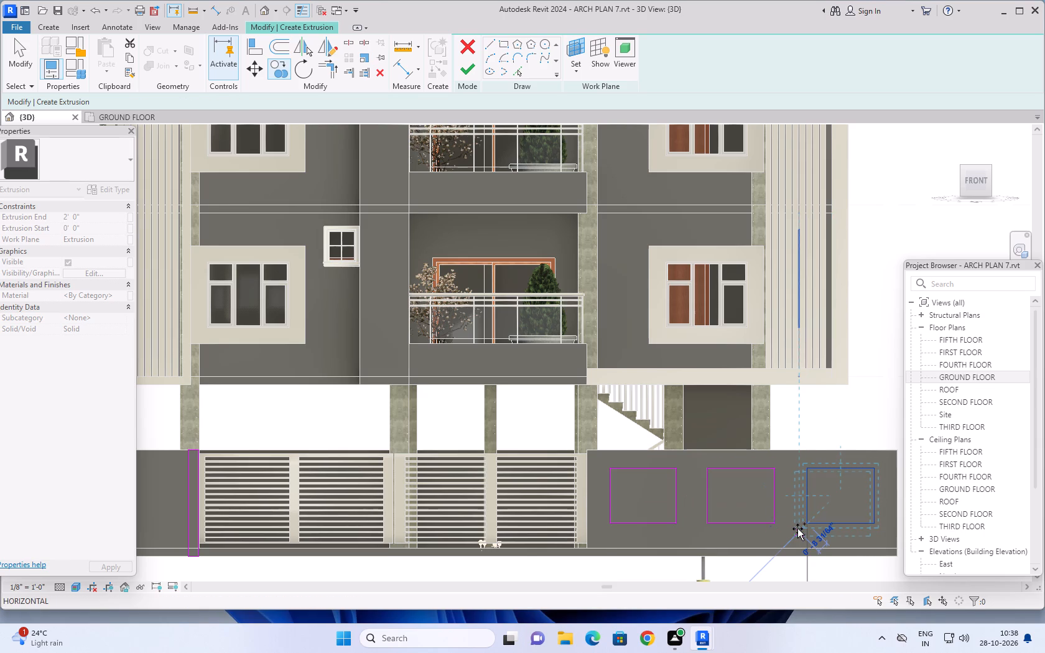
pyautogui.press('Escape')
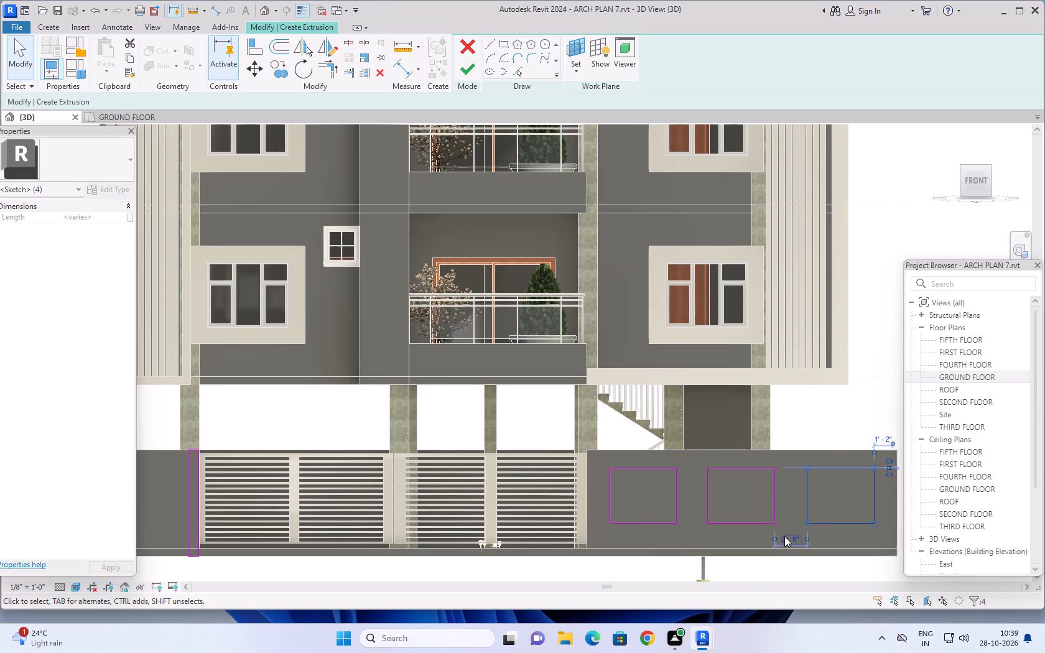
pyautogui.press('Escape')
pyautogui.scroll(-1, 808, 542)
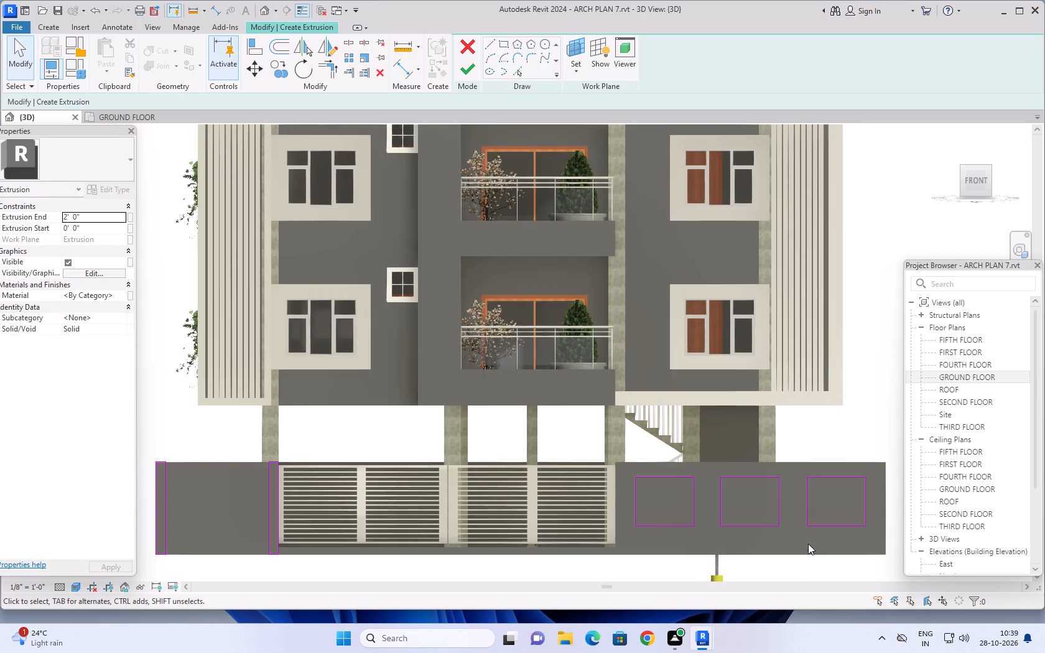
pyautogui.scroll(-1, 808, 544)
pyautogui.moveTo(823, 586); pyautogui.dragTo(774, 571, button='middle')
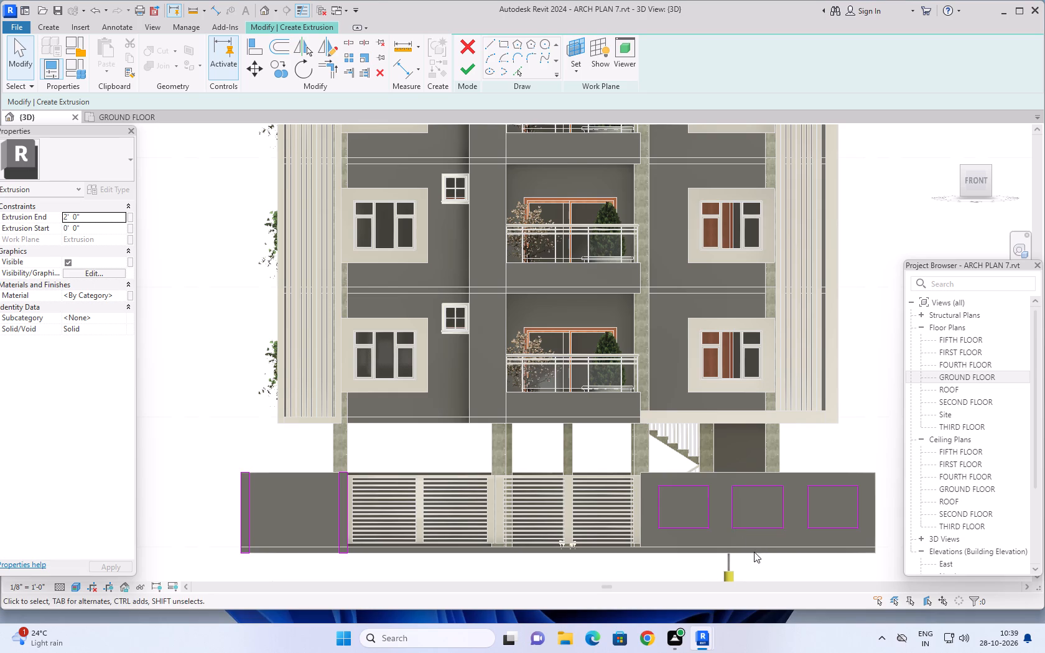
pyautogui.press('Escape')
pyautogui.press('Escape')
pyautogui.press('Escape')
pyautogui.press('Escape')
pyautogui.press('Escape')
# Set the extrusion end to 1' and finish the extrusion of the two pillars and three wall panels.
pyautogui.click(88, 219)
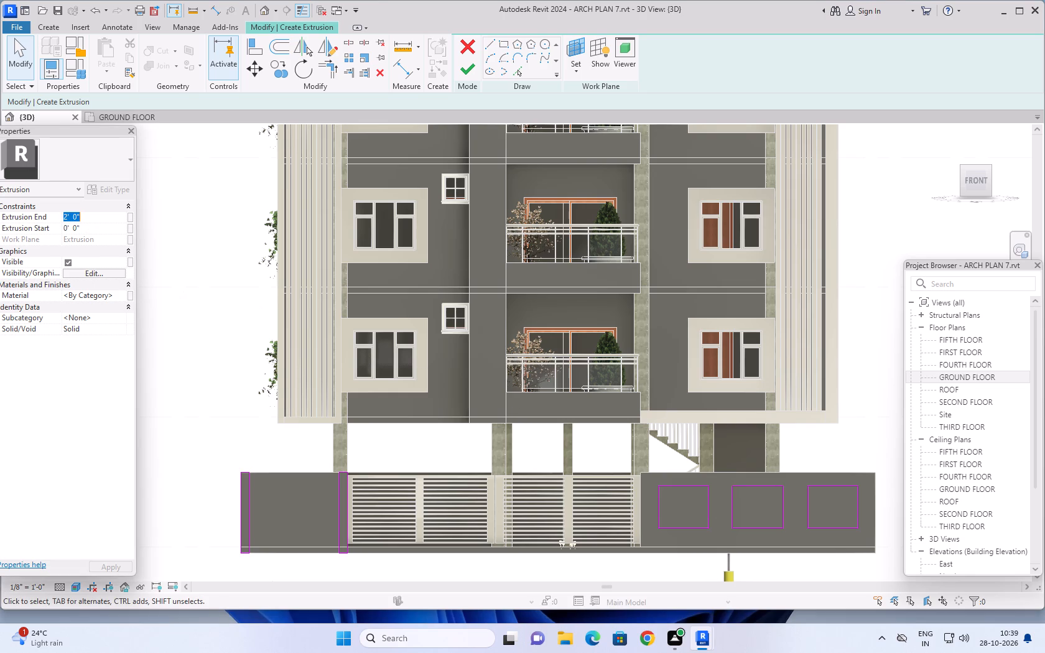
pyautogui.write("1'")
pyautogui.press('Return')
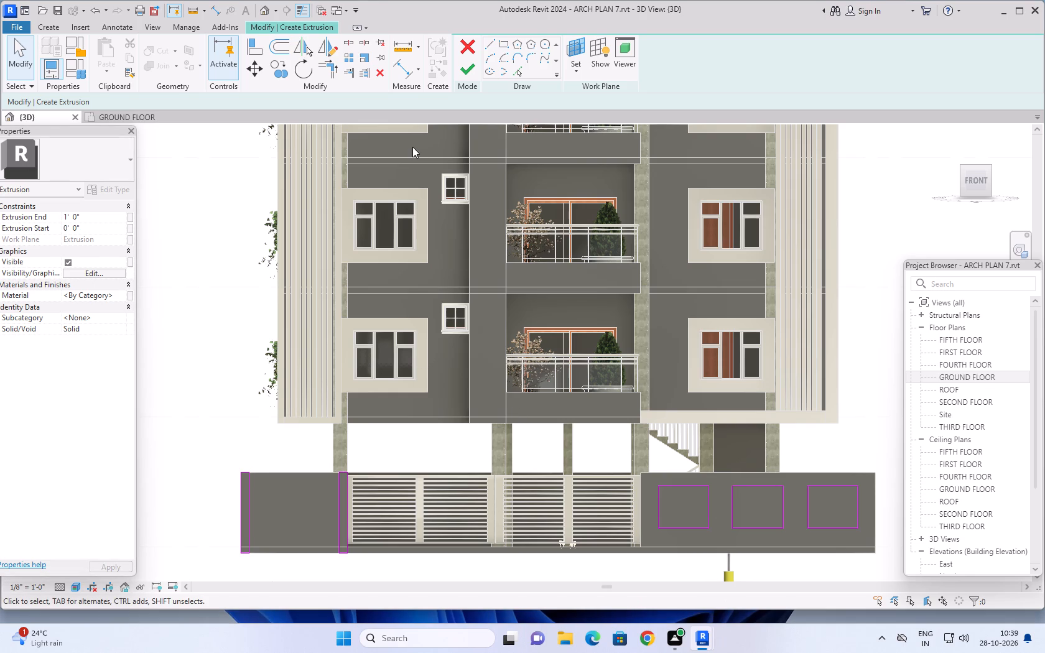
pyautogui.click(462, 75)
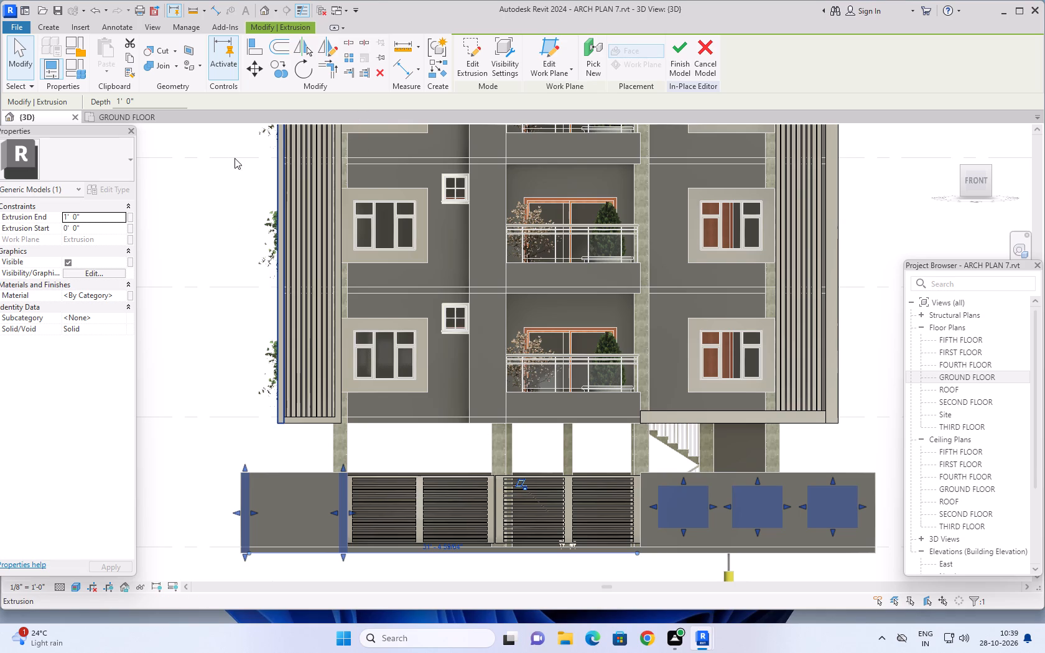
# Start a void extrusion rectangle at the corner of the wall panel nearest the gate, with a 1' offset directed inward.
pyautogui.click(45, 29)
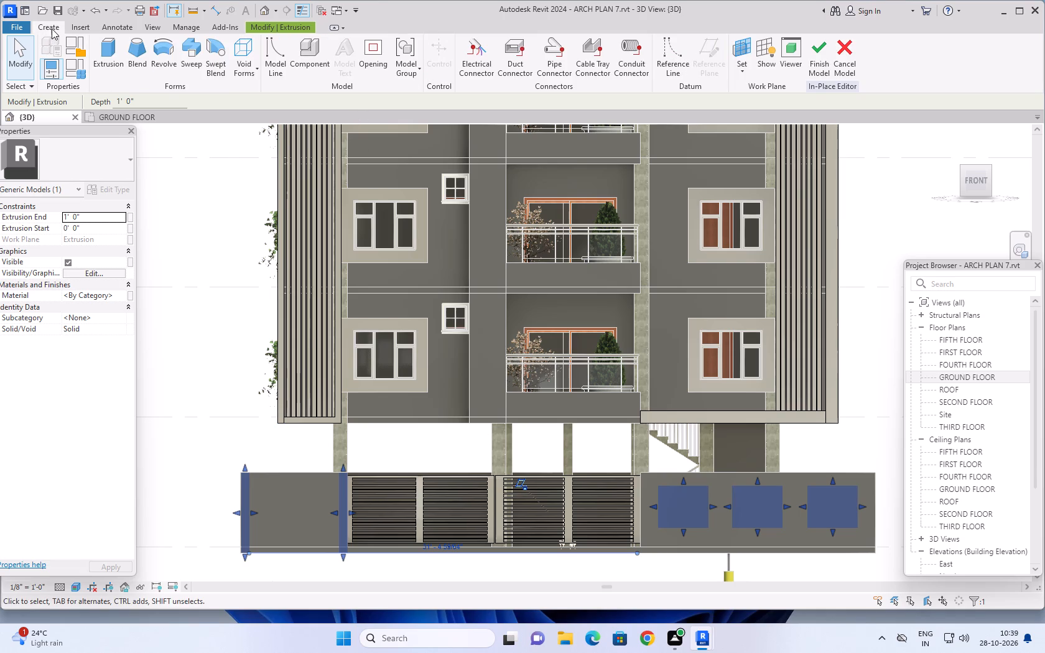
pyautogui.click(254, 65)
pyautogui.click(259, 93)
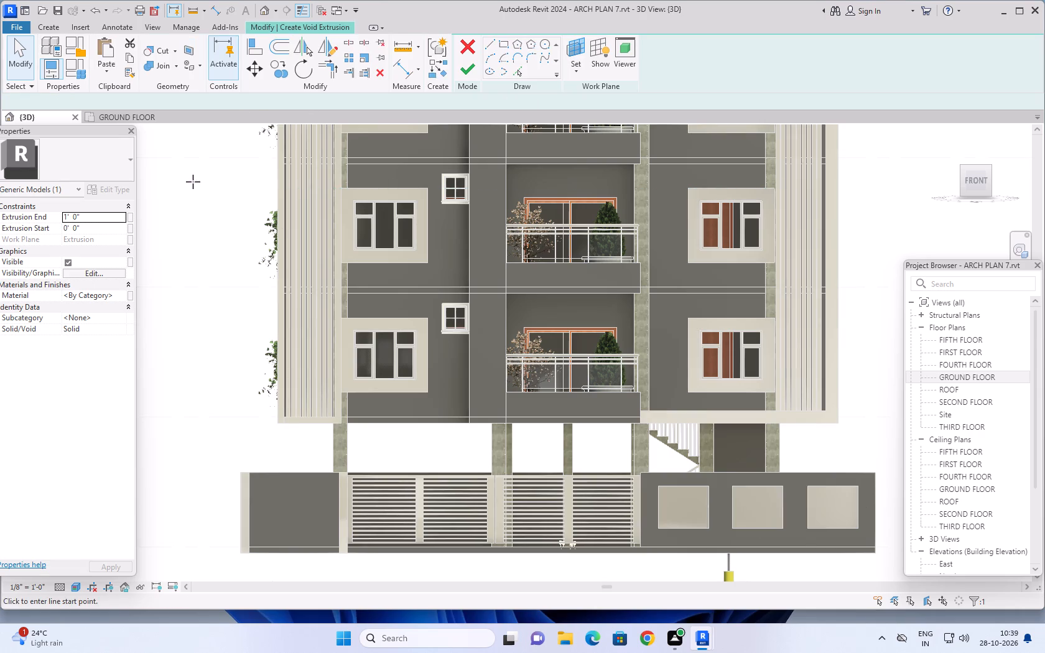
pyautogui.click(502, 47)
pyautogui.scroll(4, 661, 504)
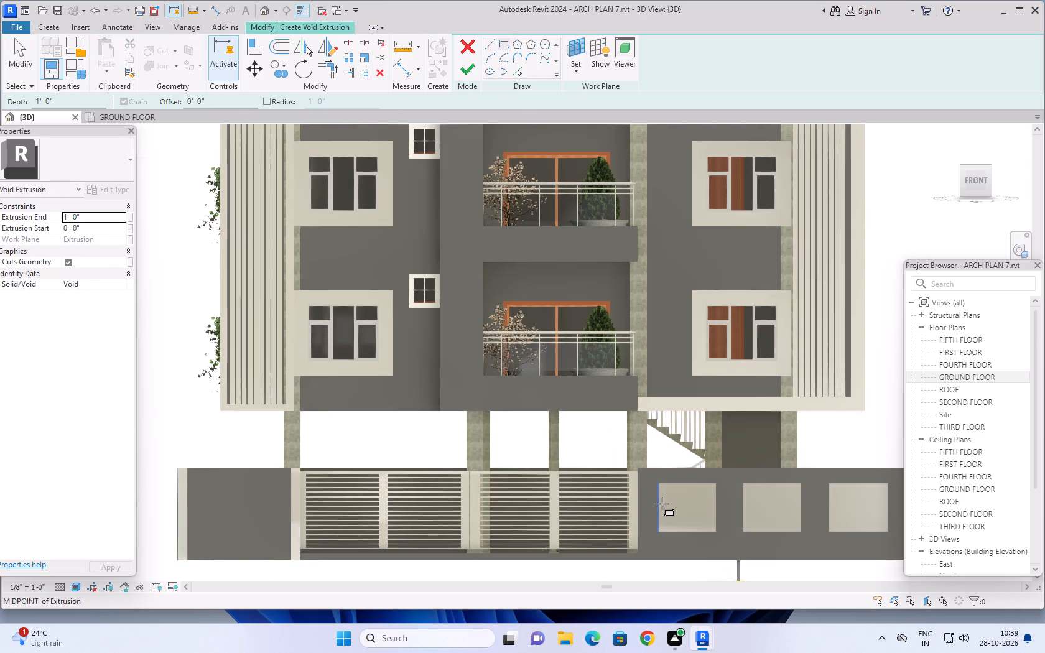
pyautogui.moveTo(675, 499); pyautogui.dragTo(625, 465, button='middle')
pyautogui.scroll(2, 615, 460)
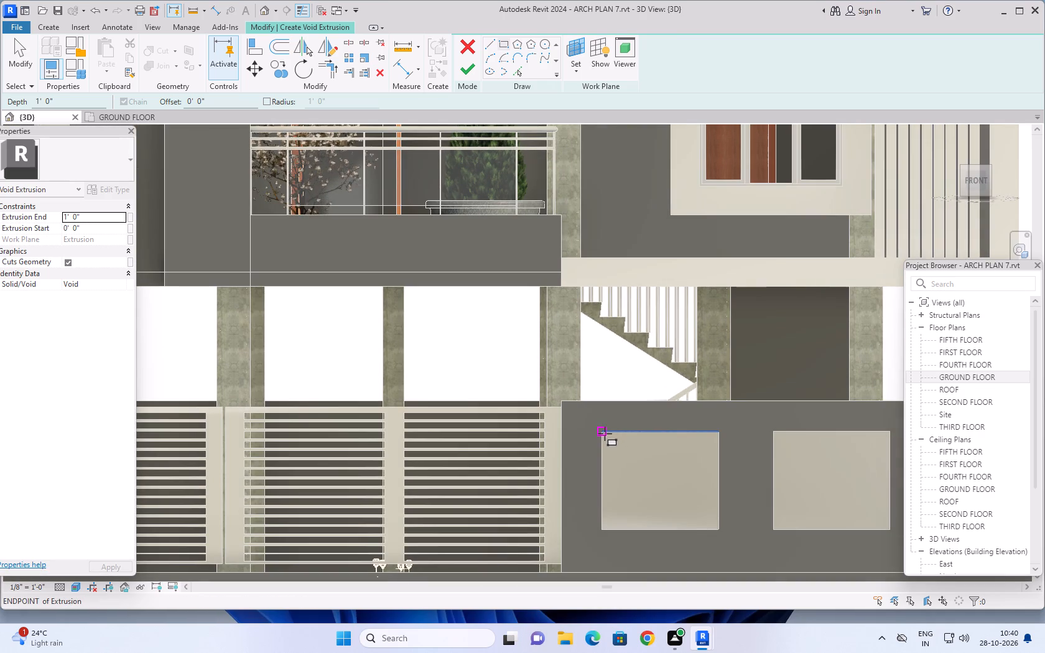
pyautogui.click(604, 434)
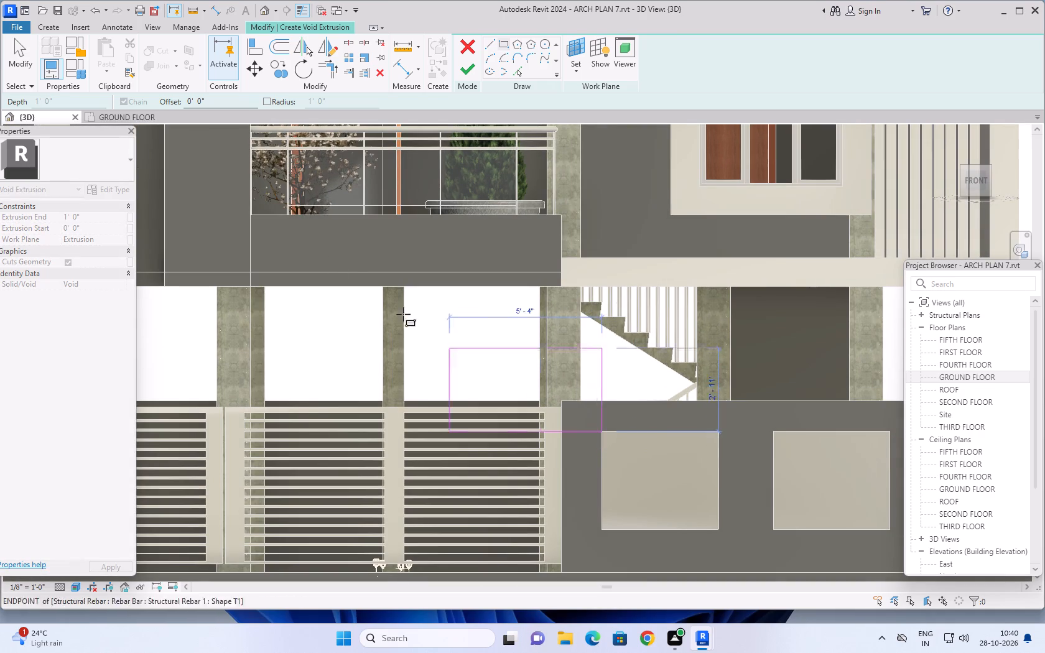
pyautogui.click(225, 100)
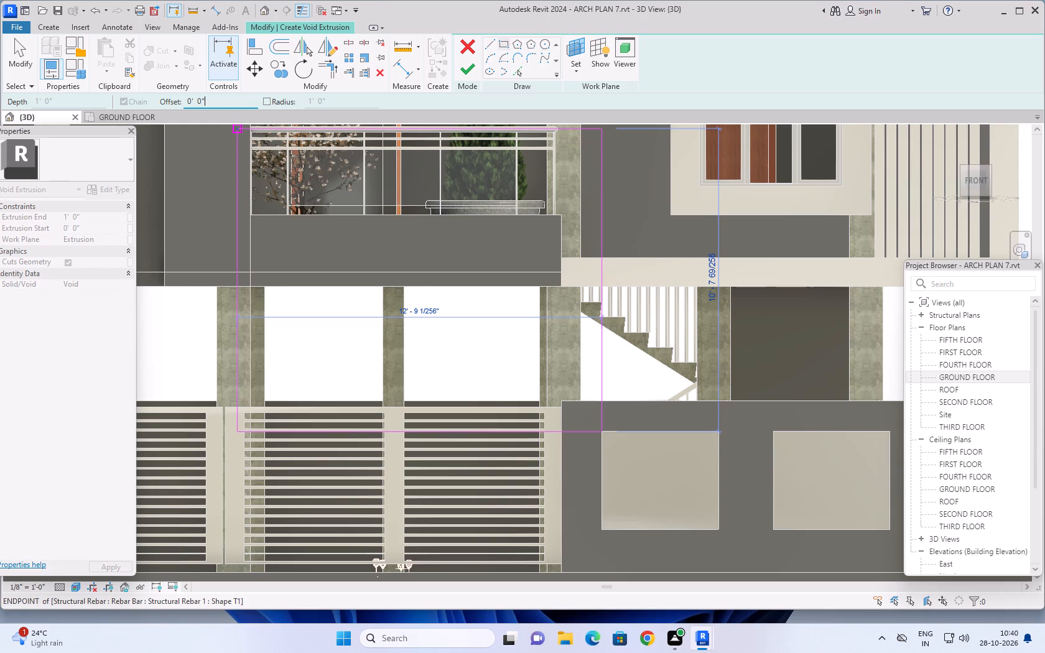
pyautogui.press('BackSpace')
pyautogui.press('BackSpace')
pyautogui.press('BackSpace')
pyautogui.press('BackSpace')
pyautogui.press('BackSpace')
pyautogui.press('BackSpace')
pyautogui.press('BackSpace')
pyautogui.press('BackSpace')
pyautogui.press('BackSpace')
pyautogui.press('BackSpace')
pyautogui.press('BackSpace')
pyautogui.press('BackSpace')
pyautogui.press('BackSpace')
pyautogui.press('BackSpace')
pyautogui.write("1'")
pyautogui.press('Return')
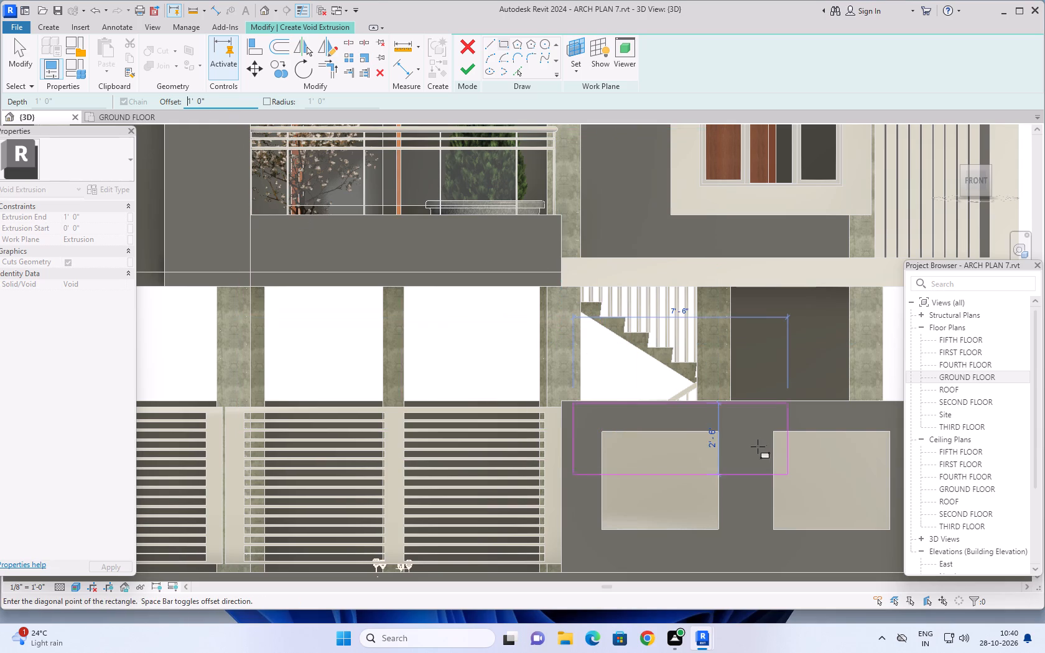
pyautogui.press('space')
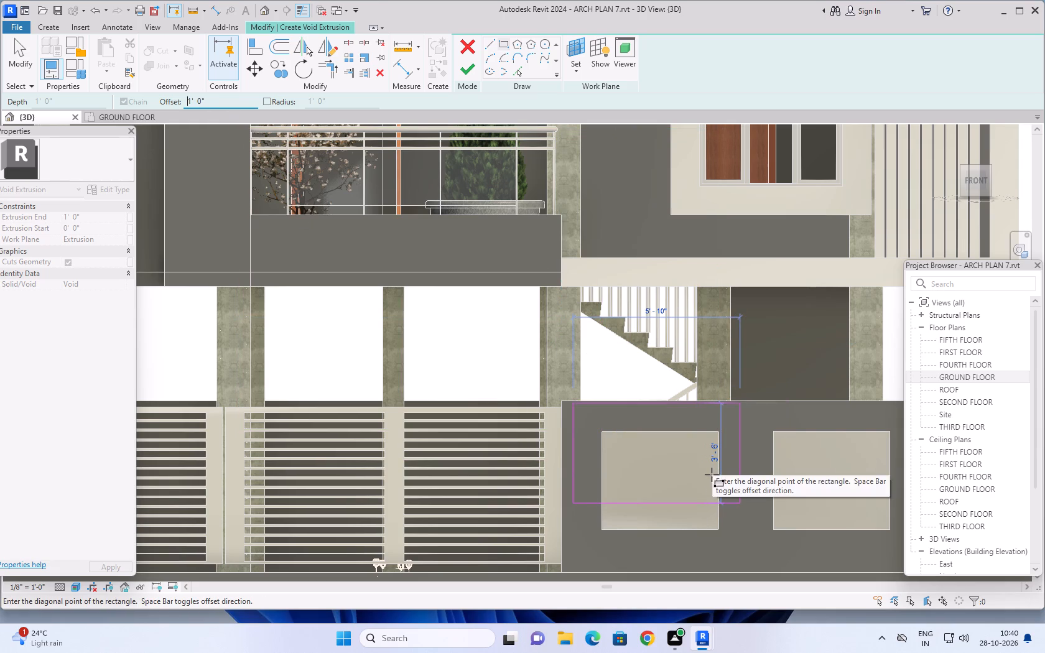
pyautogui.press('space')
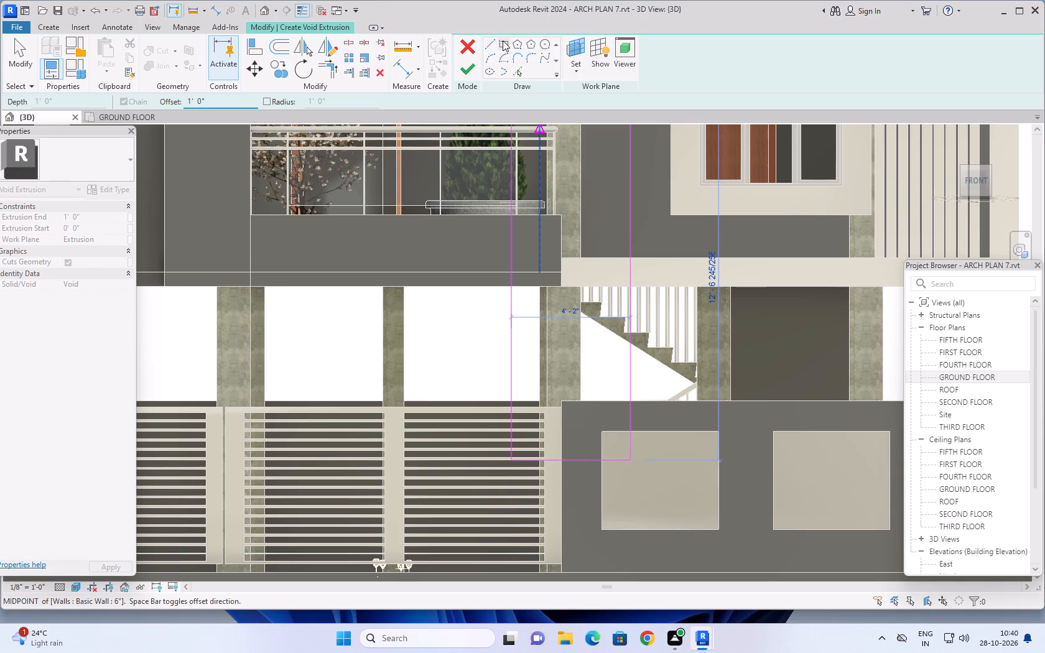
pyautogui.click(503, 41)
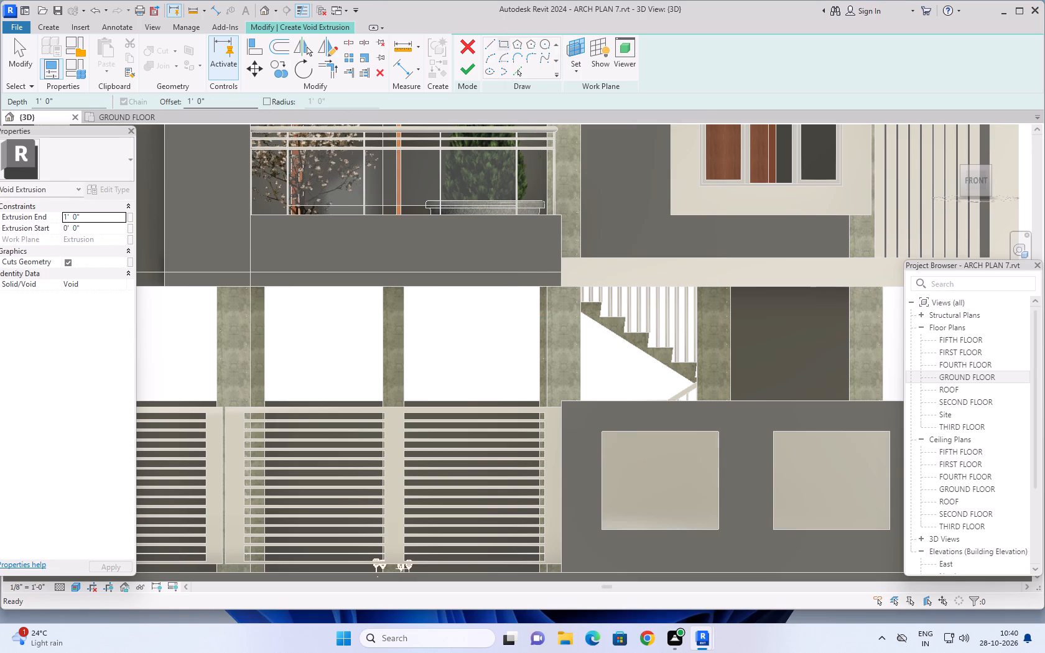
pyautogui.click(603, 432)
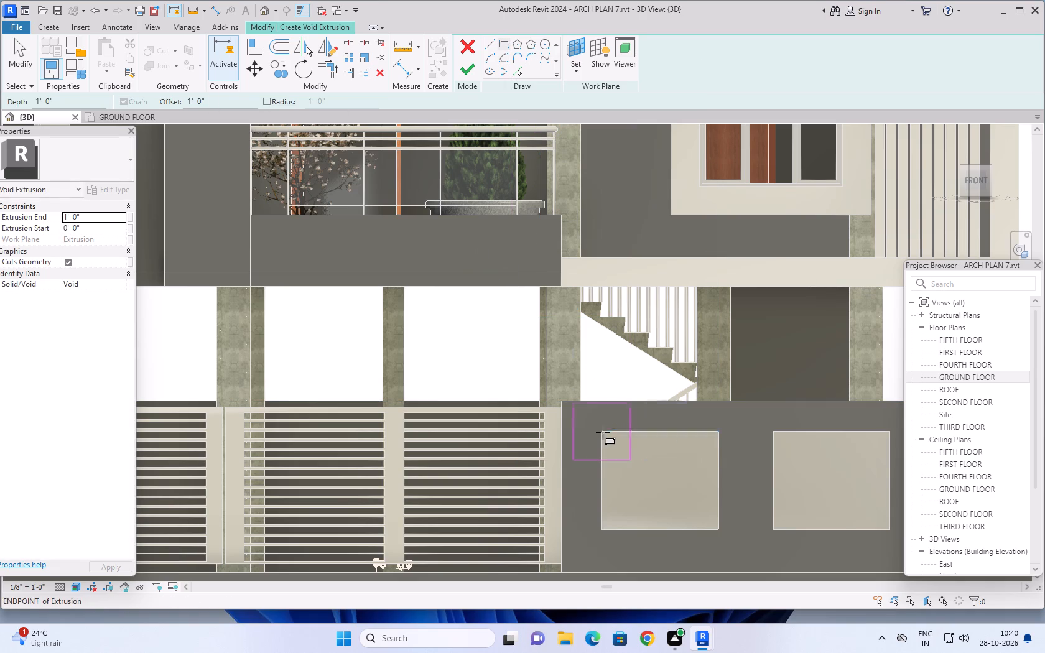
pyautogui.press('space')
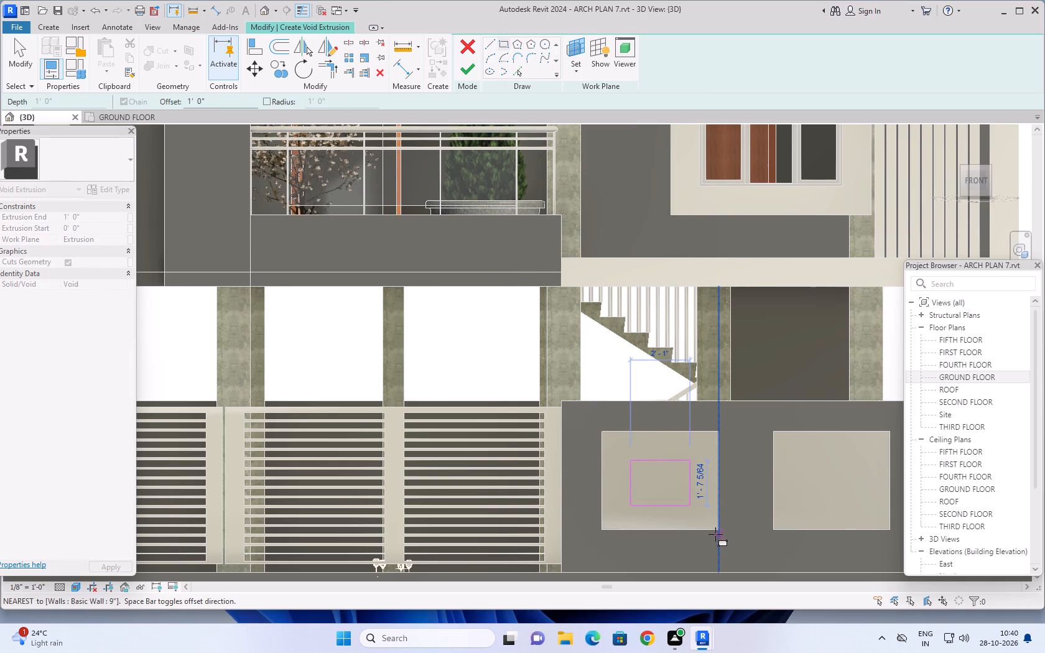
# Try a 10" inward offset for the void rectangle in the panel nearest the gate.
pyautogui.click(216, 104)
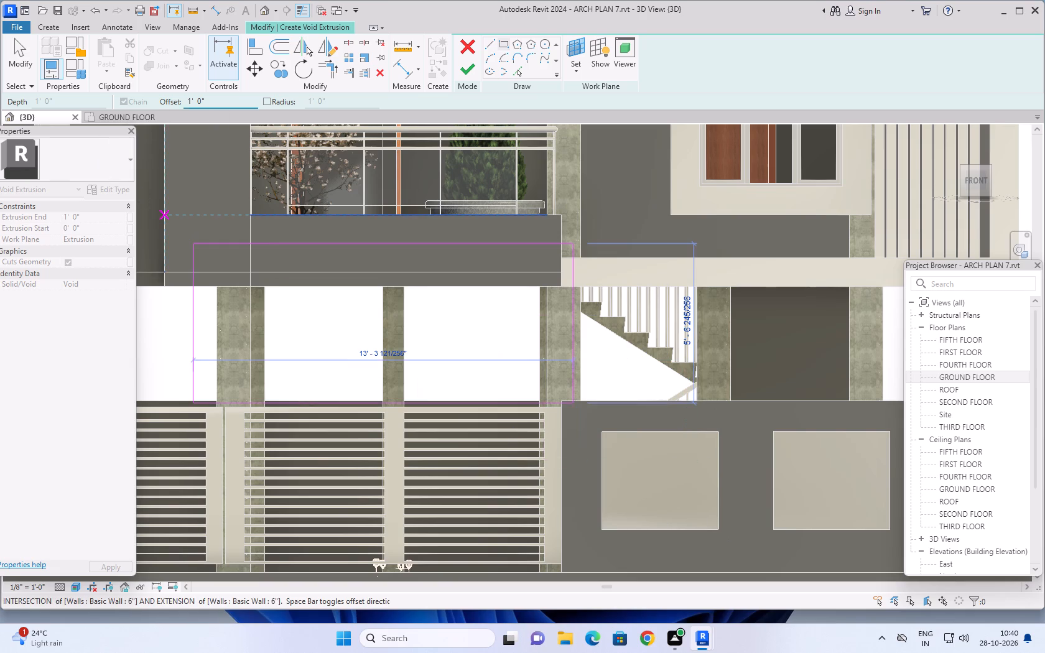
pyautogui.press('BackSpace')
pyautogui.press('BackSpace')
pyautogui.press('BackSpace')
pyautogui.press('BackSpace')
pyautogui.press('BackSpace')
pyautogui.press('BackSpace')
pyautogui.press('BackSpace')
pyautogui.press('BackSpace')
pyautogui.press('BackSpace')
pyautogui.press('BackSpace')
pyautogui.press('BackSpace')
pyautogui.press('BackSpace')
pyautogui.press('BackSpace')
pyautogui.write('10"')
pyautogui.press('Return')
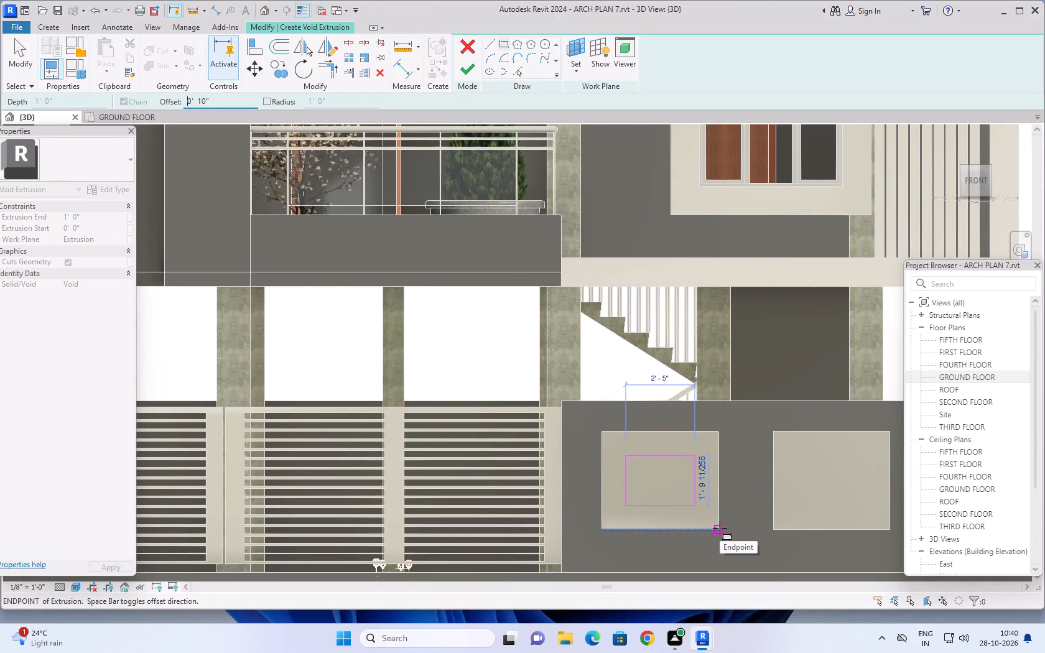
# Set the offset to 8.5" and complete the void rectangle, about 2'-8" by 2'-0", inside the panel nearest the gate.
pyautogui.click(236, 102)
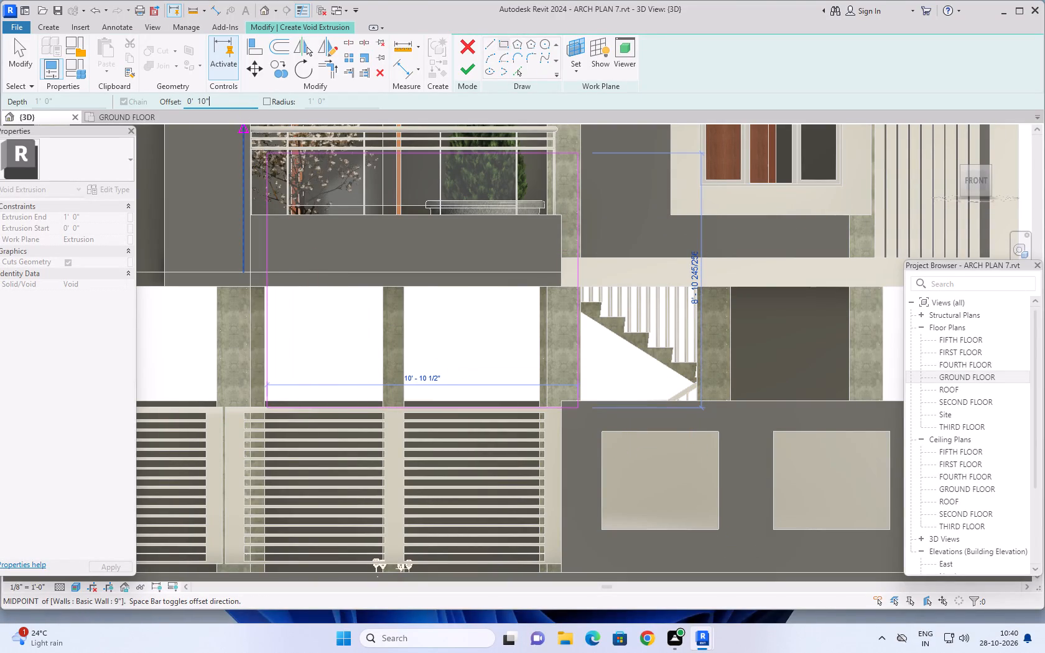
pyautogui.press('BackSpace')
pyautogui.press('BackSpace')
pyautogui.press('BackSpace')
pyautogui.press('BackSpace')
pyautogui.press('BackSpace')
pyautogui.press('BackSpace')
pyautogui.press('BackSpace')
pyautogui.press('BackSpace')
pyautogui.press('BackSpace')
pyautogui.press('BackSpace')
pyautogui.press('BackSpace')
pyautogui.press('BackSpace')
pyautogui.press('BackSpace')
pyautogui.press('BackSpace')
pyautogui.press('BackSpace')
pyautogui.press('BackSpace')
pyautogui.write('8.5')
pyautogui.hotkey('shift', '"')
pyautogui.press('Return')
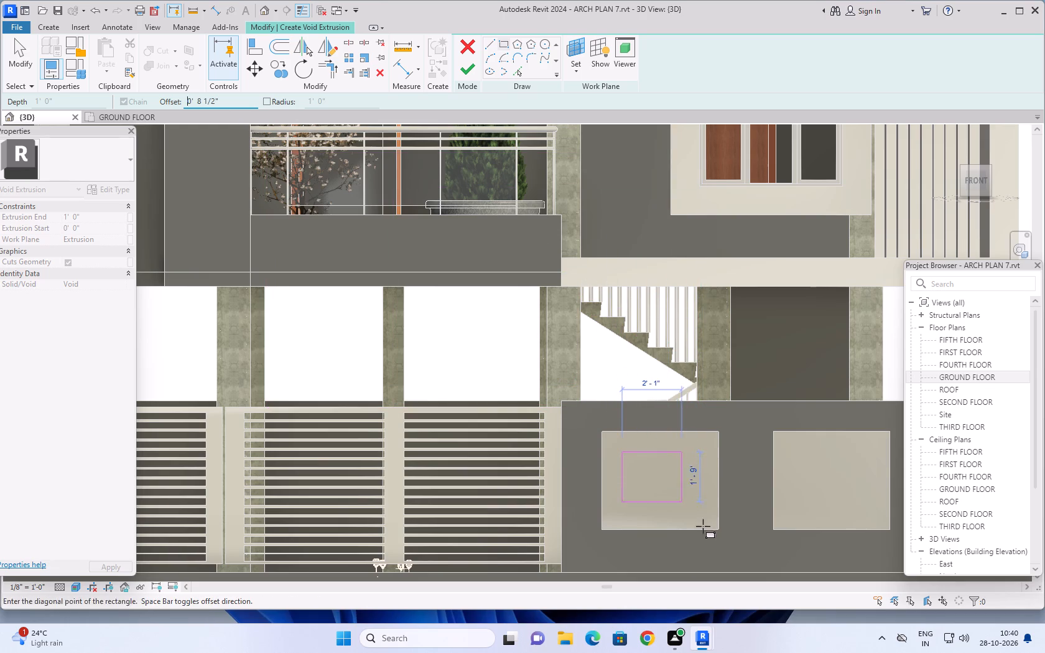
pyautogui.click(720, 528)
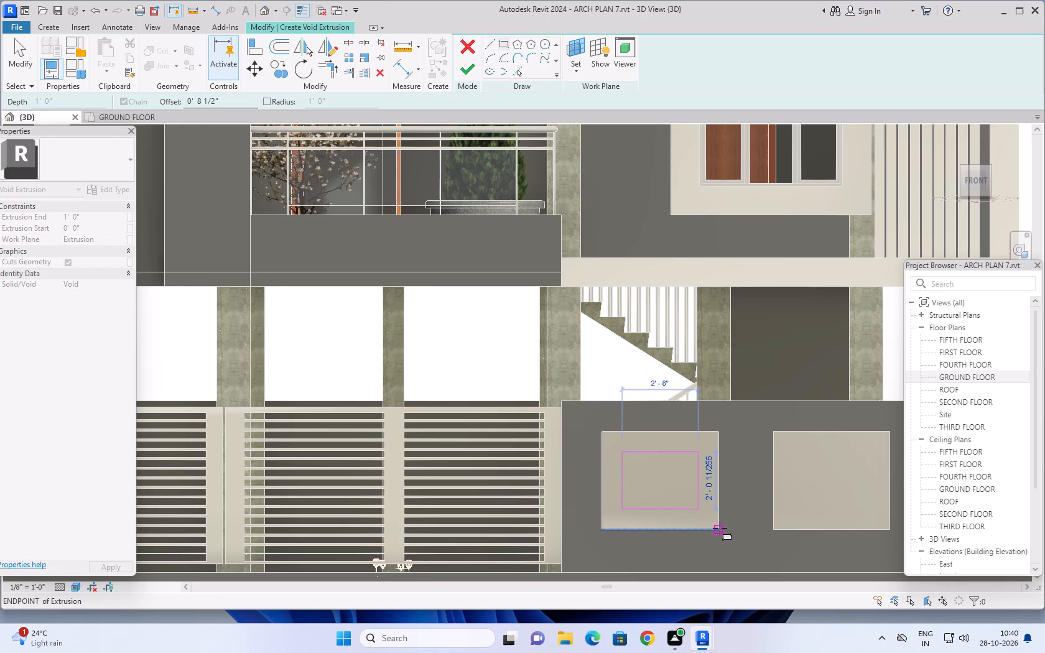
# Sketch void rectangles about 2'-8" by 2'-0" inside the middle and outermost wall panels, using the same 8 1/2" inward offset.
pyautogui.click(775, 432)
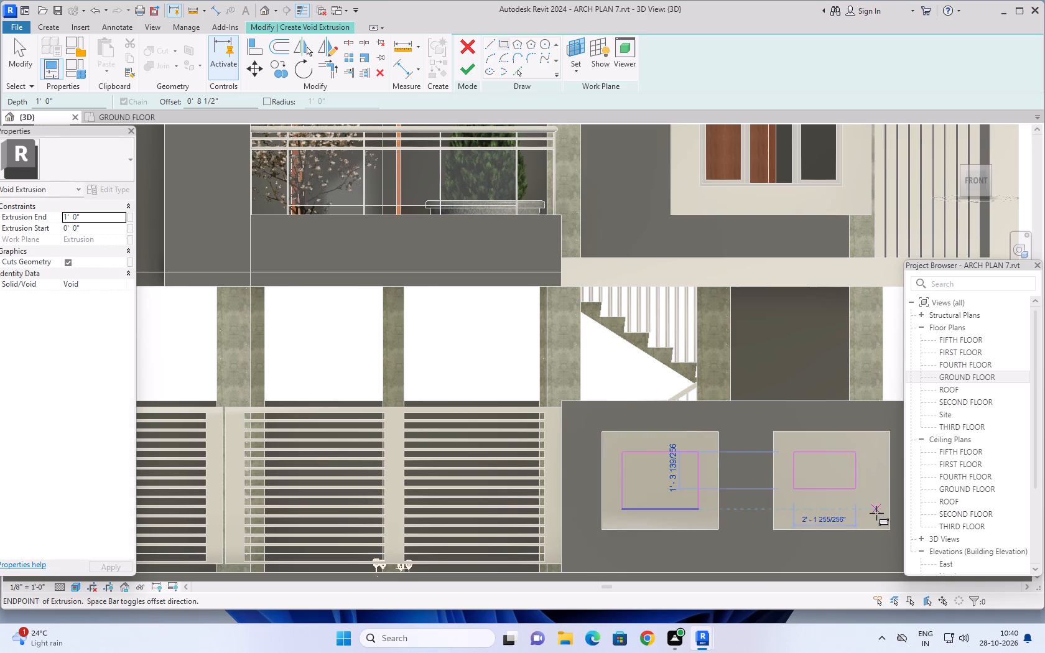
pyautogui.click(889, 529)
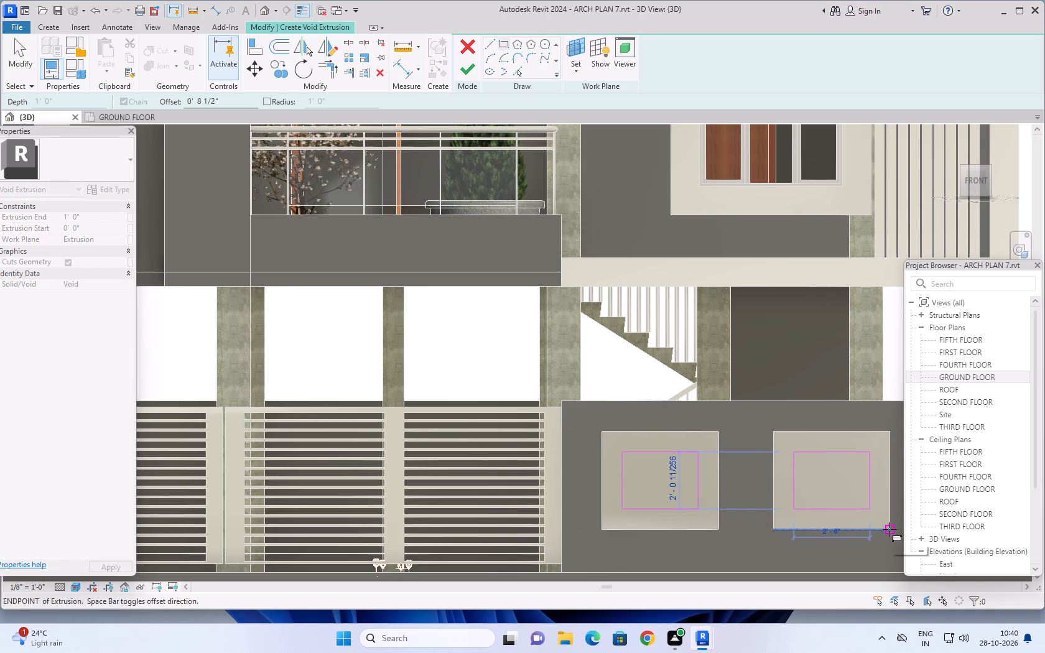
pyautogui.scroll(-3, 826, 538)
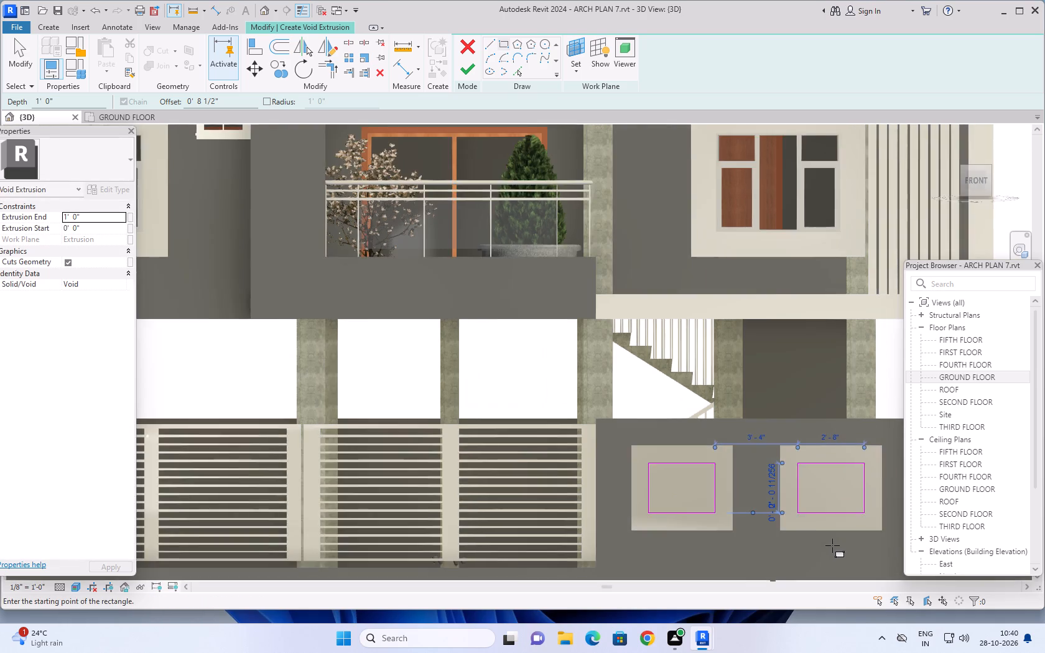
pyautogui.scroll(-2, 832, 545)
pyautogui.moveTo(830, 547); pyautogui.dragTo(696, 539, button='middle')
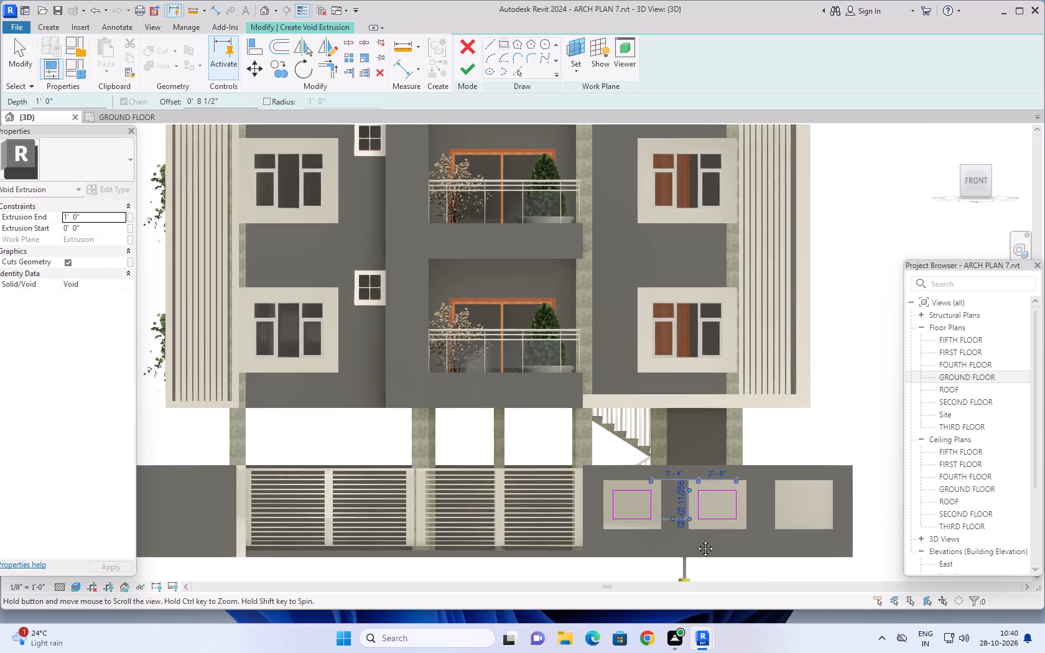
pyautogui.moveTo(696, 539); pyautogui.dragTo(666, 537, button='middle')
pyautogui.scroll(3, 736, 501)
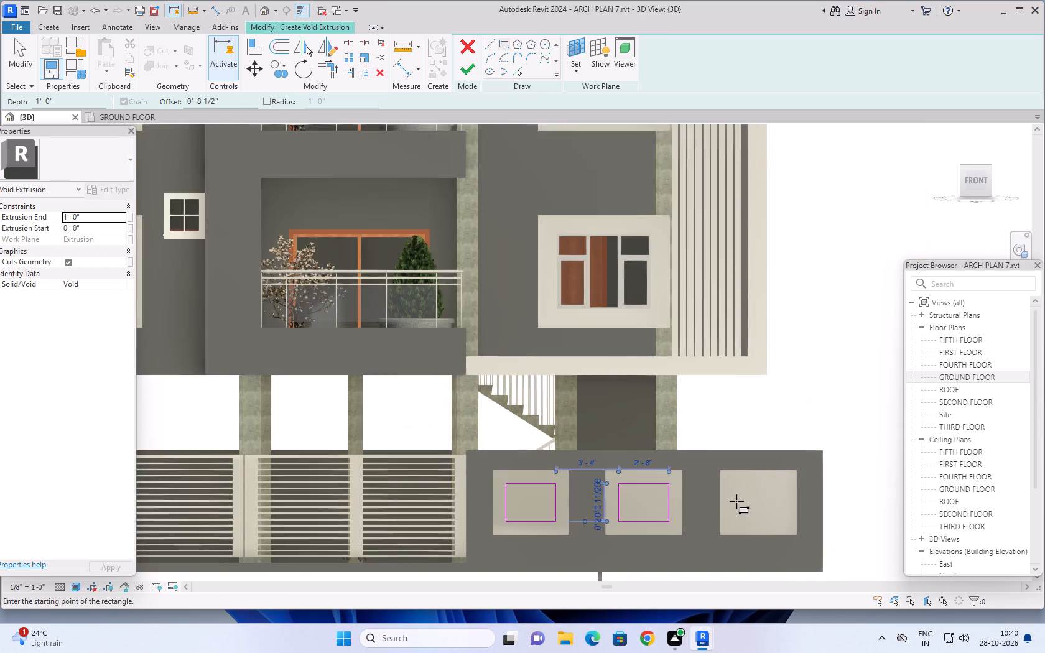
pyautogui.click(718, 466)
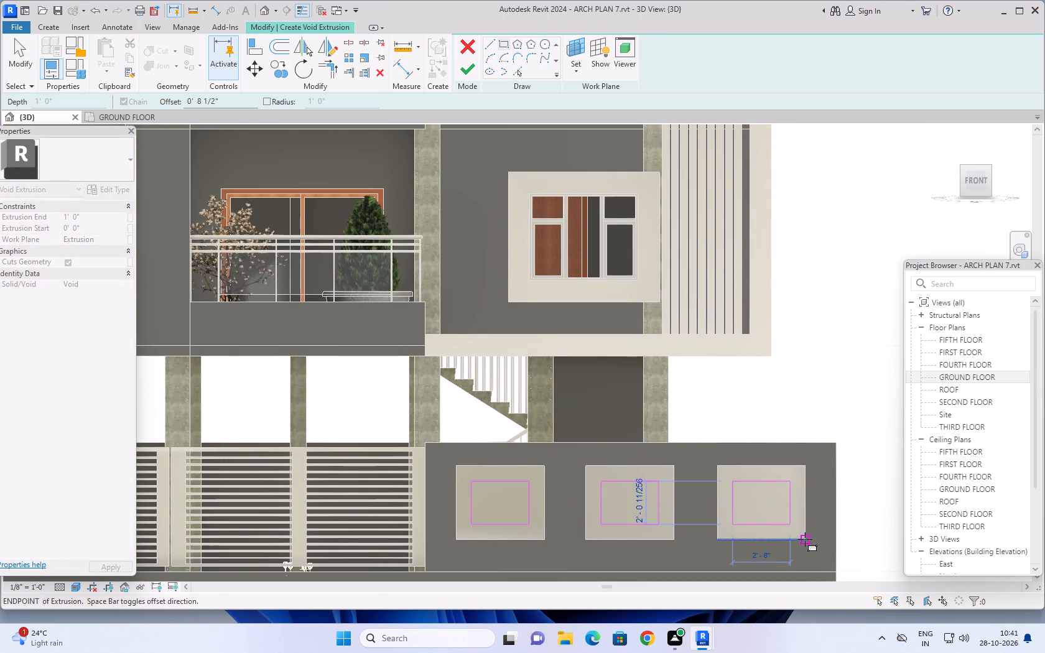
pyautogui.click(805, 539)
pyautogui.press('Escape')
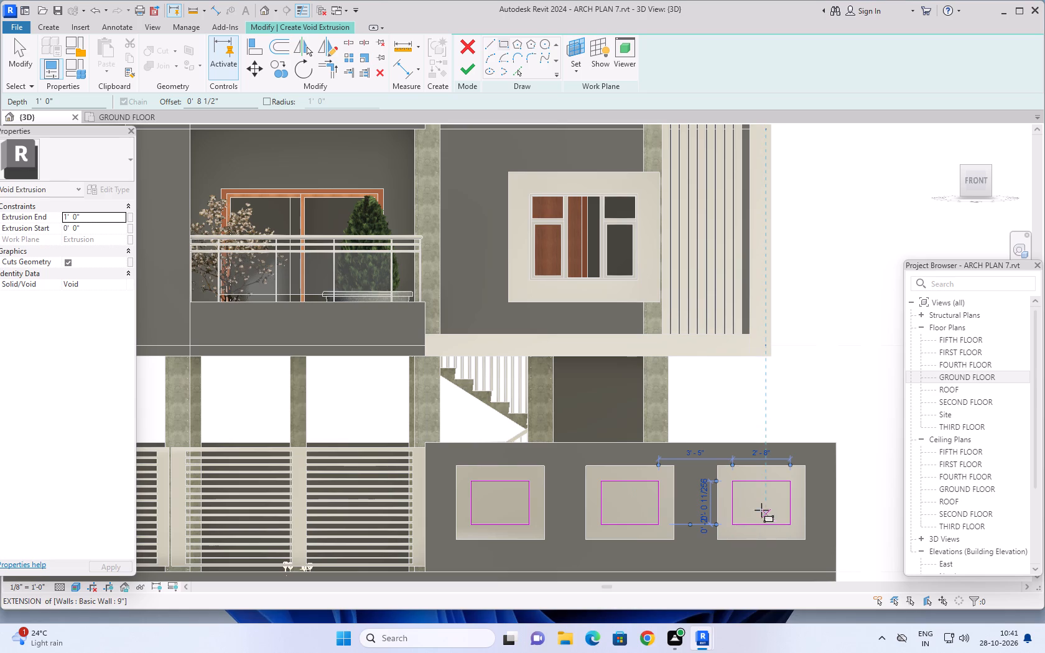
# Finish the three-rectangle void extrusion and complete the in-place gate model.
pyautogui.scroll(-1, 610, 465)
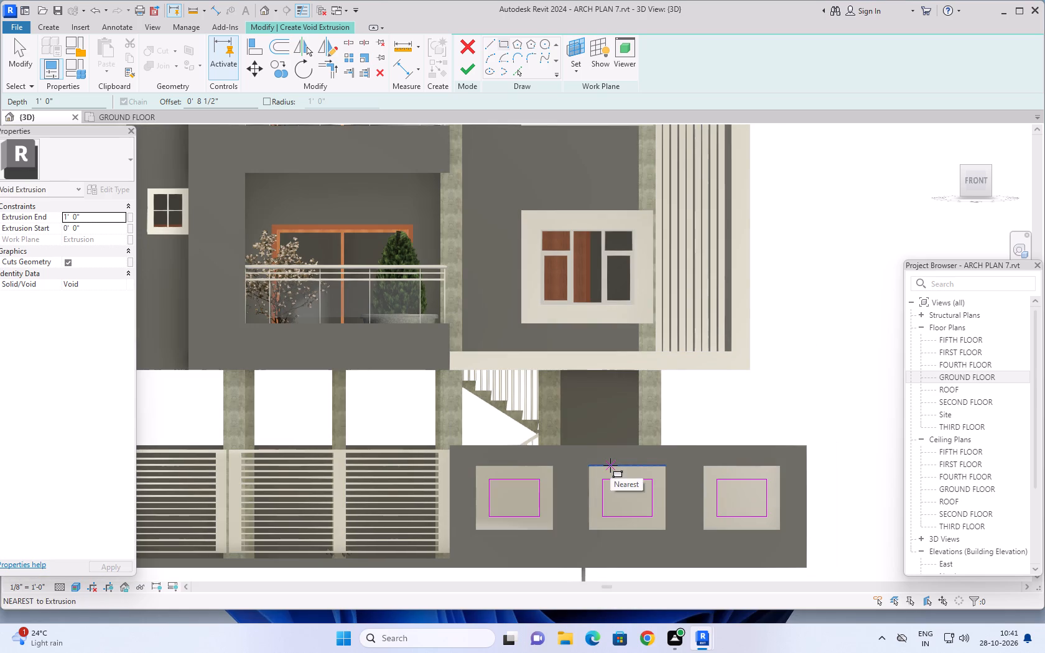
pyautogui.scroll(-5, 610, 465)
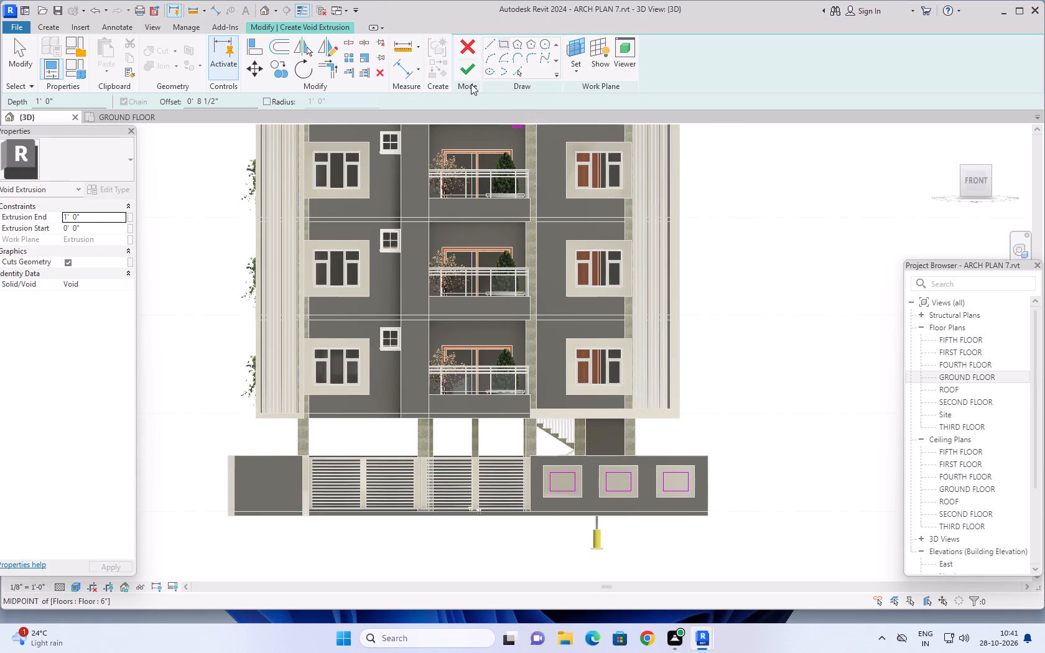
pyautogui.click(460, 68)
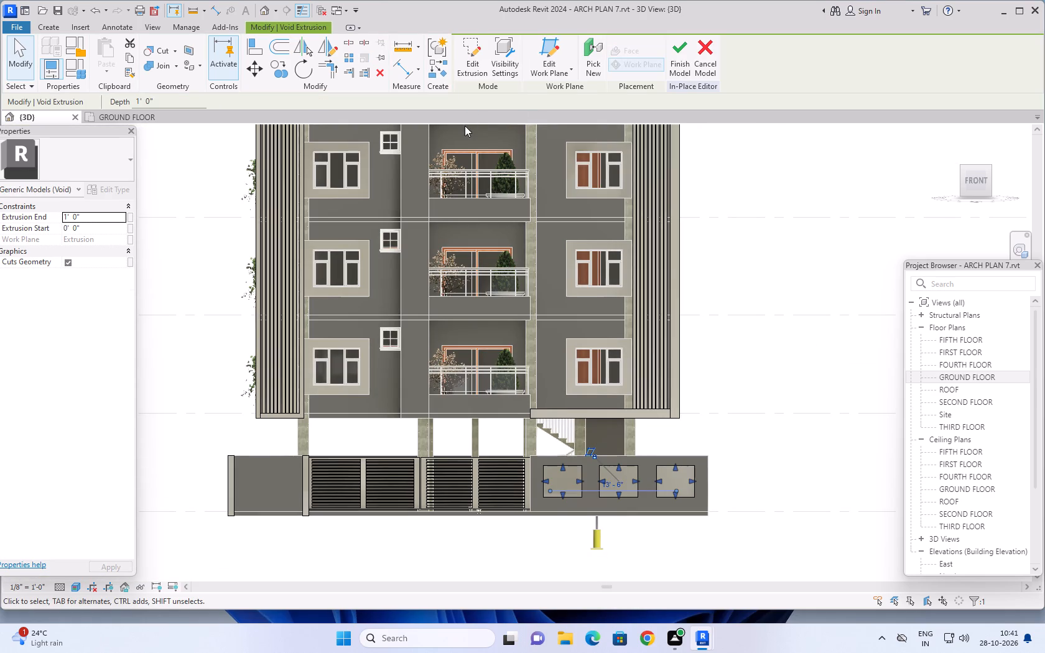
pyautogui.click(678, 57)
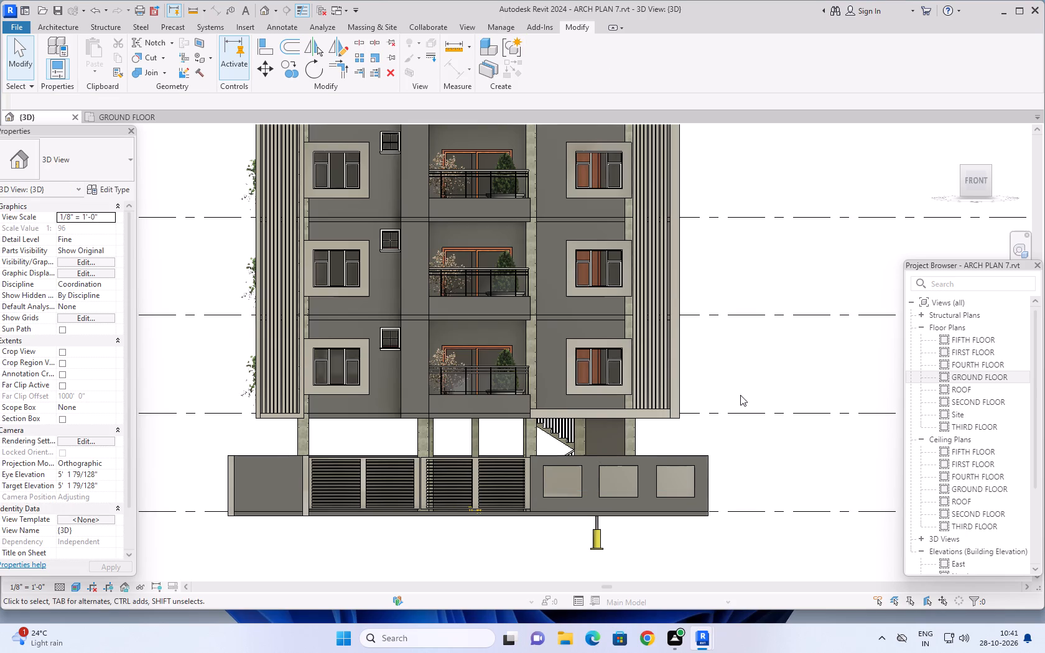
# Examine the three boundary wall panels from the front and at an angle to check the void cuts.
pyautogui.scroll(6, 567, 487)
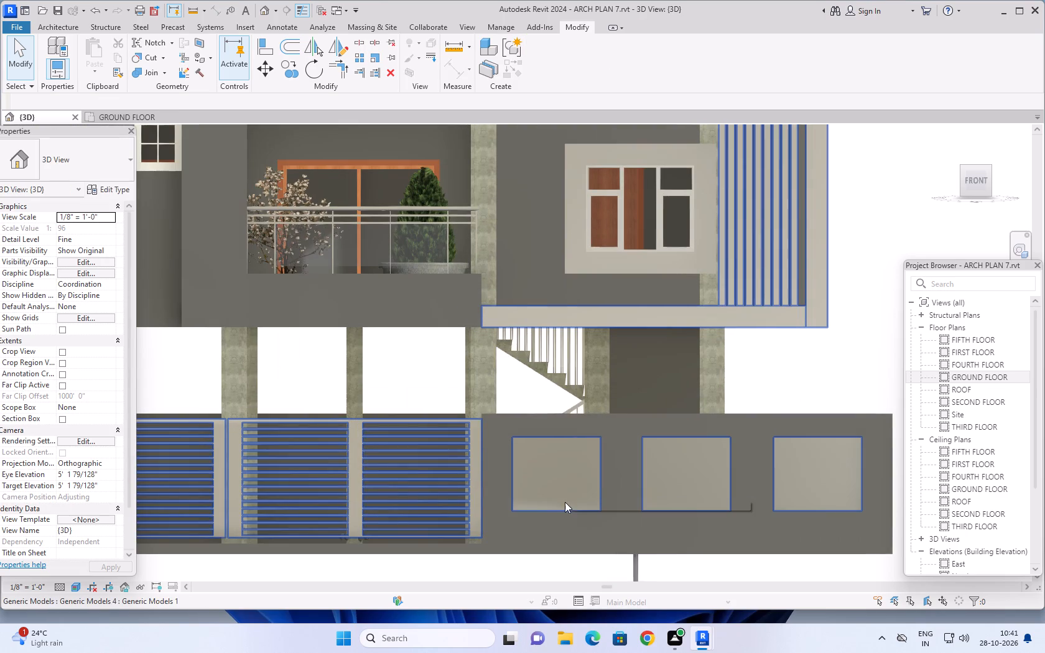
pyautogui.scroll(-6, 597, 488)
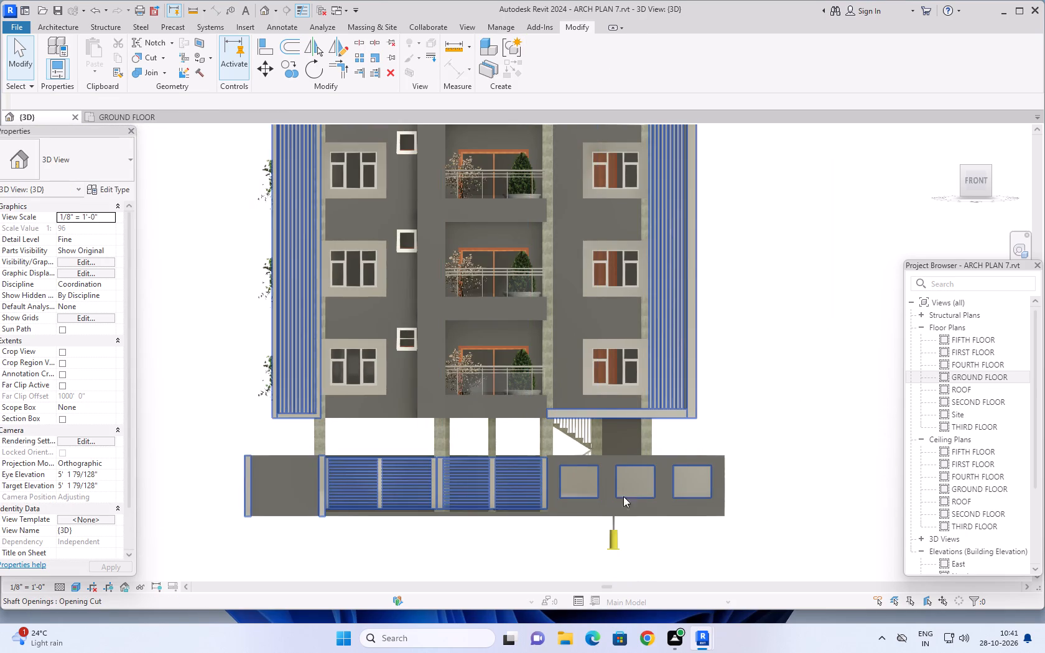
pyautogui.keyDown('shift'); pyautogui.moveTo(750, 439); pyautogui.dragTo(664, 520, button='middle'); pyautogui.keyUp('shift')
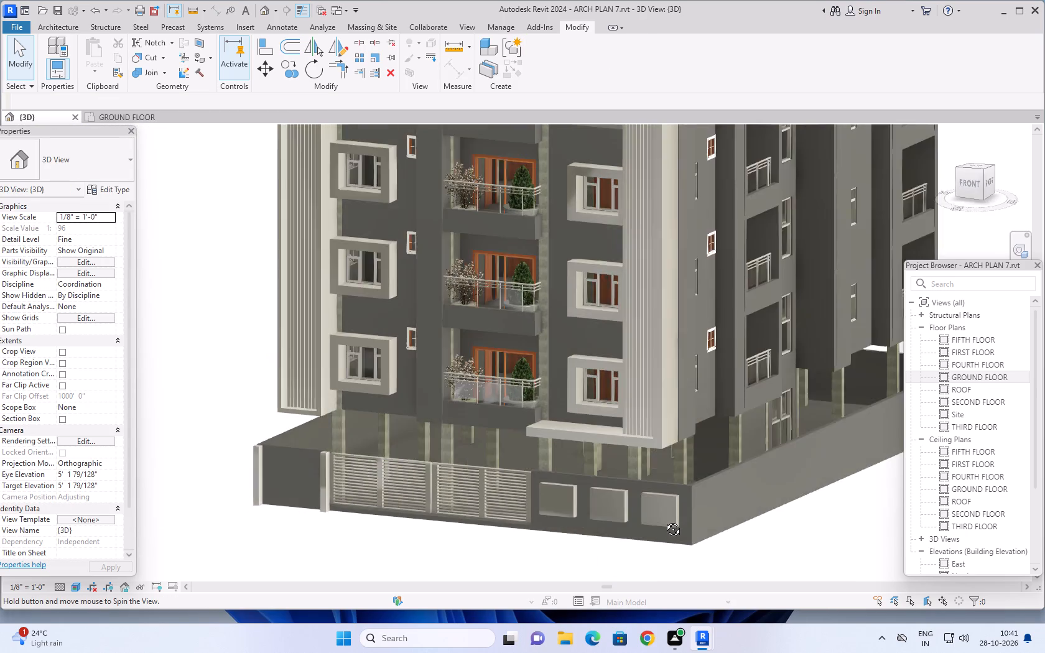
pyautogui.keyDown('shift'); pyautogui.moveTo(664, 520); pyautogui.dragTo(600, 559, button='middle'); pyautogui.keyUp('shift')
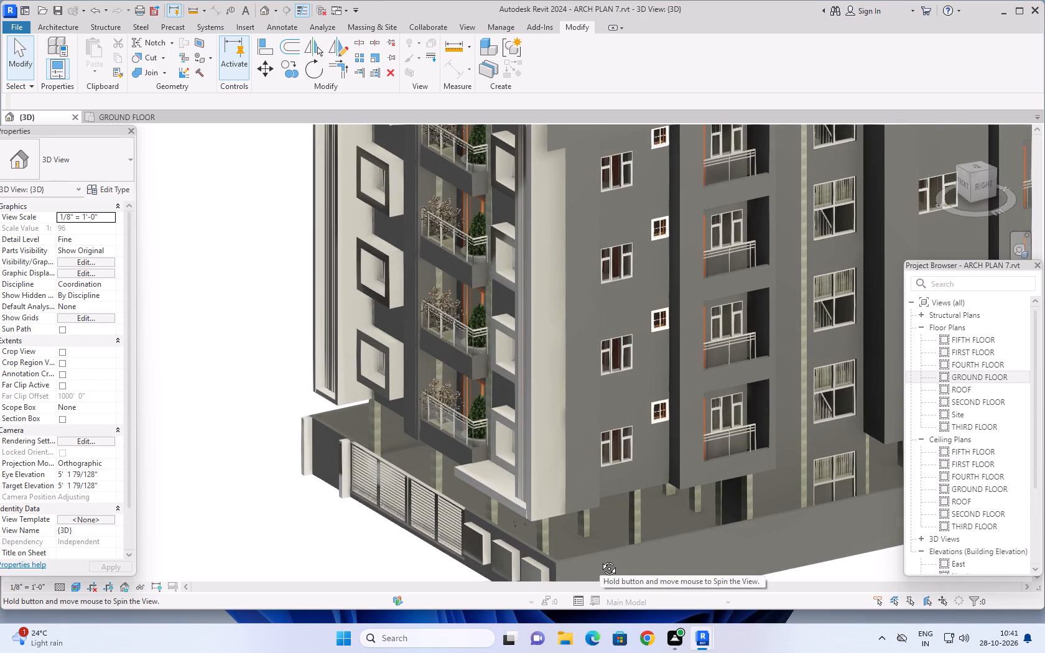
pyautogui.keyDown('shift'); pyautogui.moveTo(600, 559); pyautogui.dragTo(714, 522, button='middle'); pyautogui.keyUp('shift')
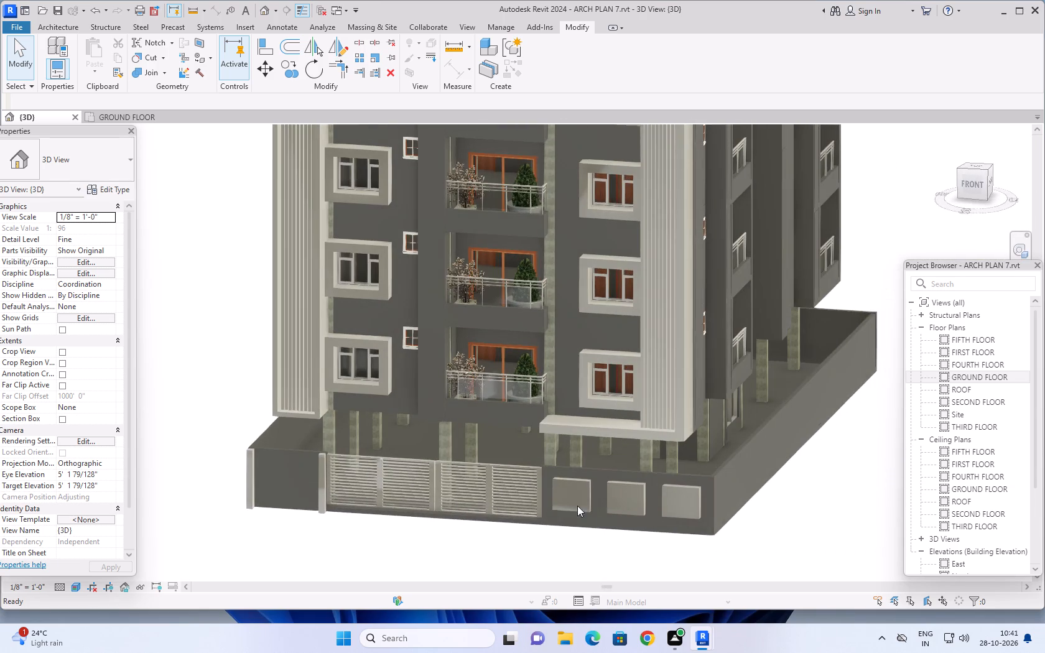
# Examine the three boundary wall panels beside the gate up close, from above and at an angle, checking for the void cuts.
pyautogui.scroll(9, 572, 502)
pyautogui.keyDown('shift'); pyautogui.moveTo(595, 503); pyautogui.dragTo(616, 512, button='middle'); pyautogui.keyUp('shift')
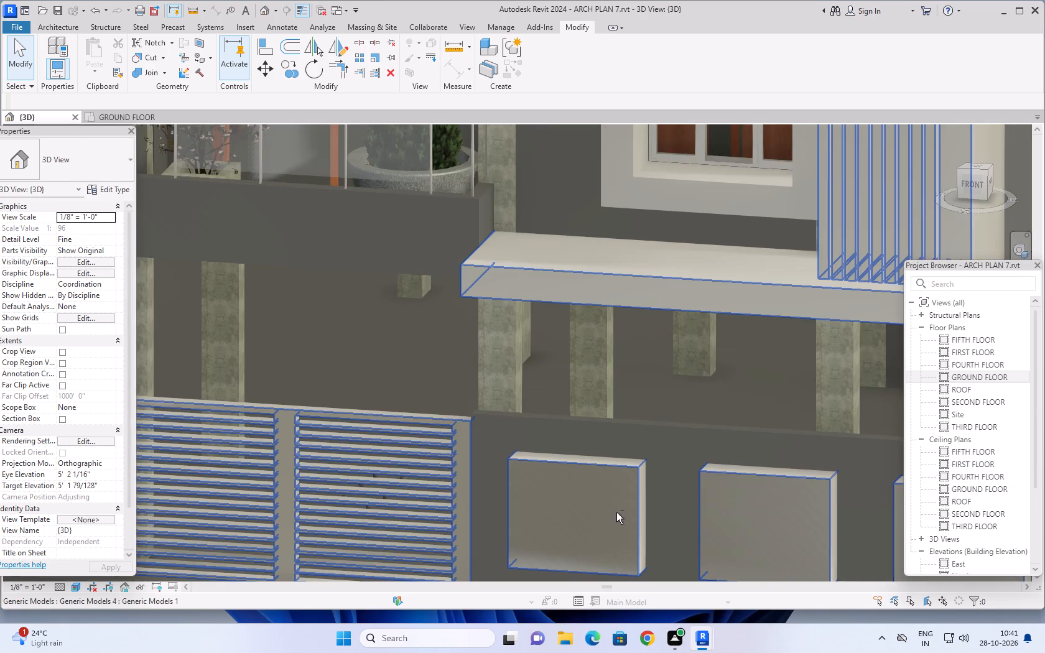
pyautogui.keyDown('shift'); pyautogui.moveTo(616, 512); pyautogui.dragTo(639, 547, button='middle'); pyautogui.keyUp('shift')
pyautogui.keyDown('shift'); pyautogui.moveTo(609, 432); pyautogui.dragTo(683, 496, button='middle'); pyautogui.keyUp('shift')
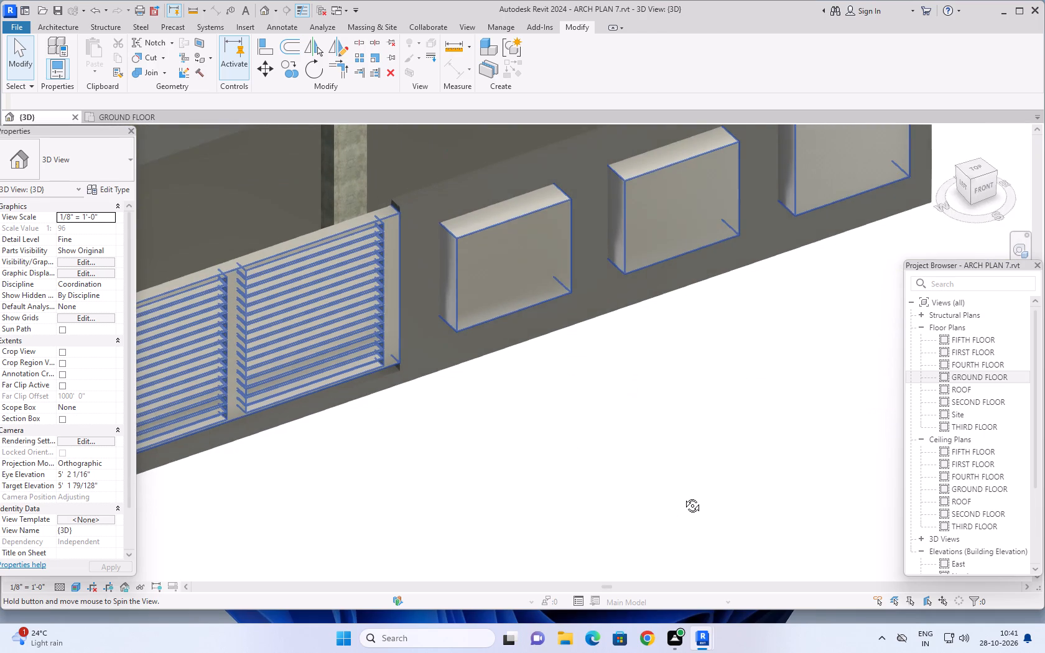
pyautogui.keyDown('shift'); pyautogui.moveTo(683, 496); pyautogui.dragTo(683, 496, button='middle'); pyautogui.keyUp('shift')
pyautogui.moveTo(628, 407); pyautogui.dragTo(635, 517, button='middle')
pyautogui.moveTo(650, 430); pyautogui.dragTo(650, 461, button='middle')
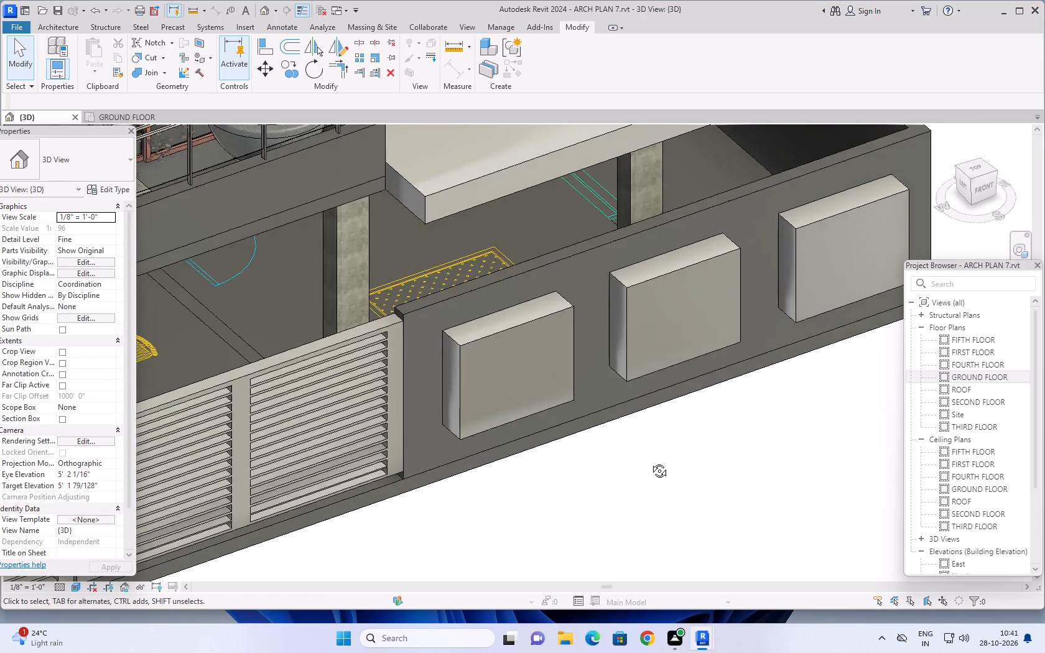
pyautogui.moveTo(650, 461); pyautogui.dragTo(626, 397, button='middle')
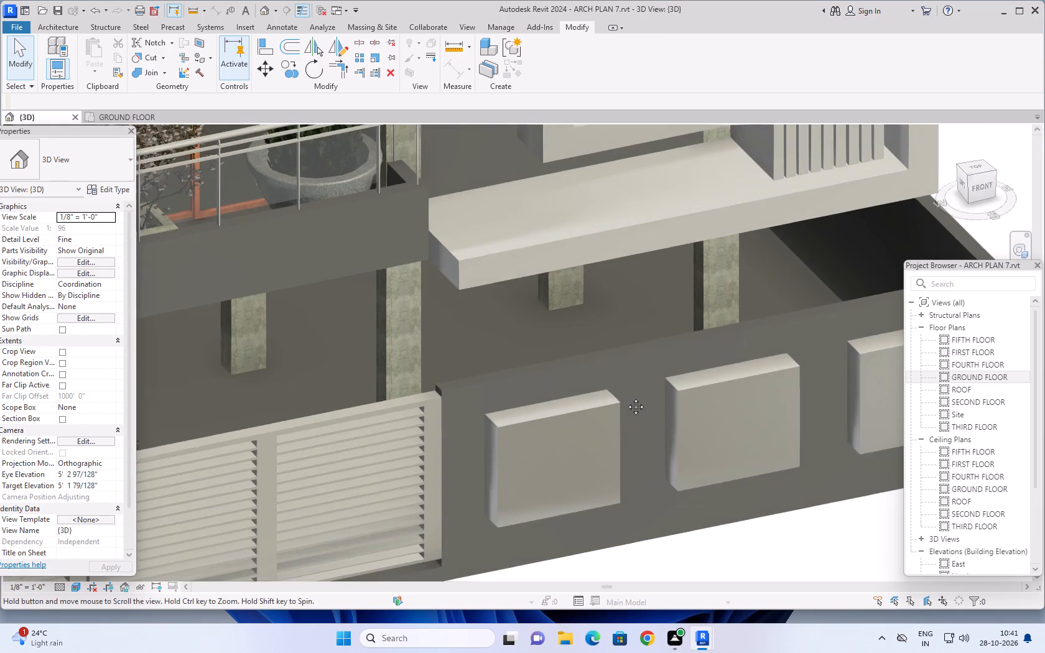
pyautogui.moveTo(626, 397); pyautogui.dragTo(619, 389, button='middle')
pyautogui.moveTo(651, 407); pyautogui.dragTo(582, 411, button='middle')
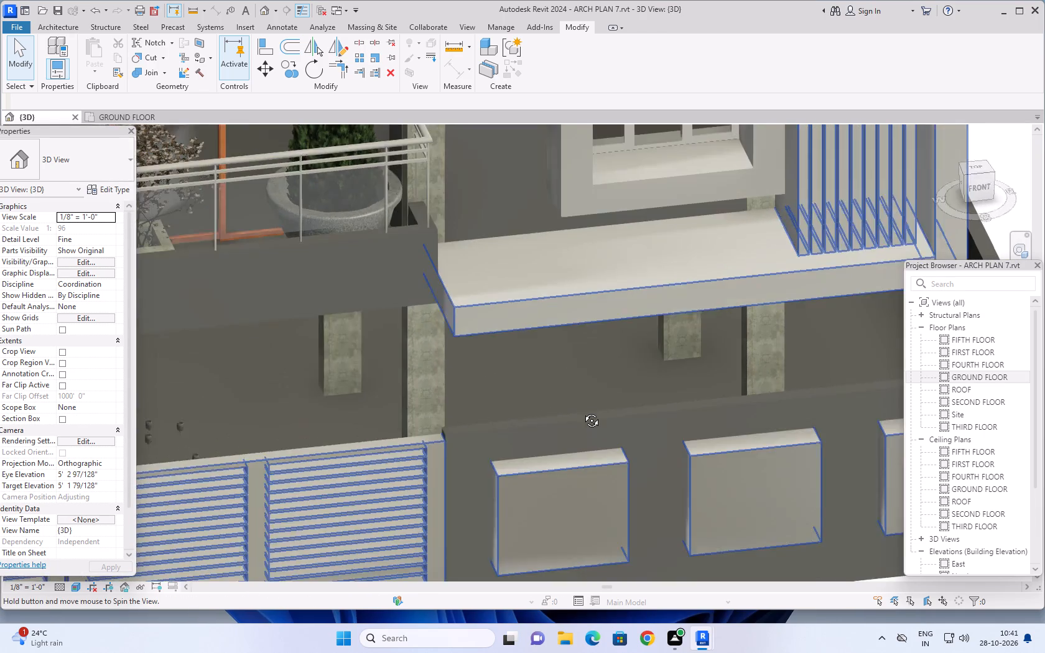
pyautogui.moveTo(582, 411); pyautogui.dragTo(585, 407, button='middle')
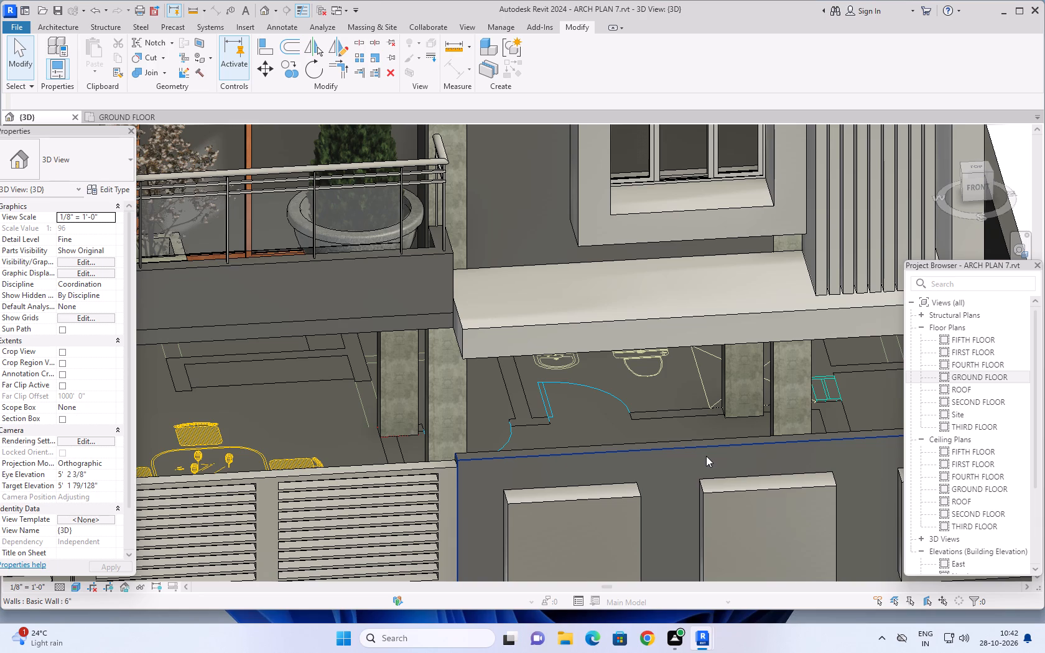
pyautogui.scroll(1, 706, 456)
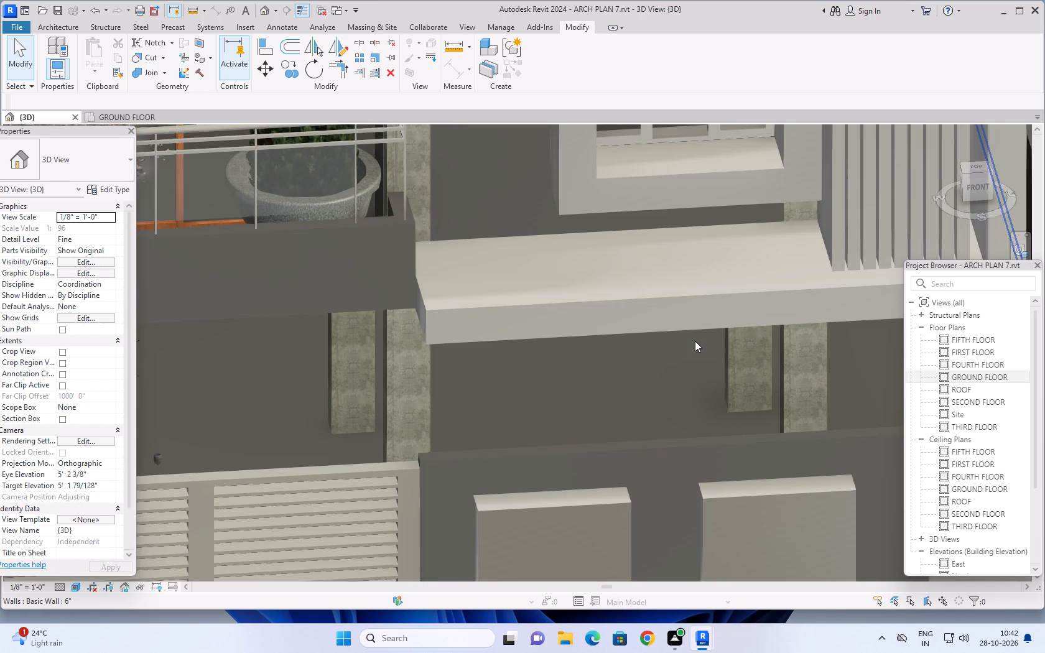
pyautogui.scroll(-7, 666, 433)
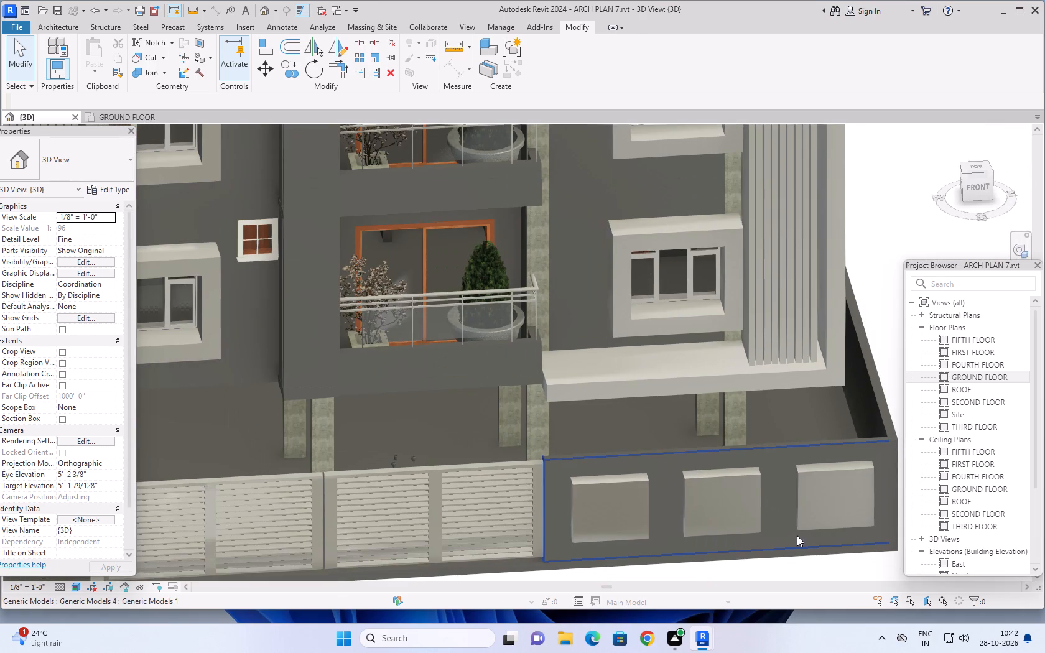
pyautogui.moveTo(790, 534); pyautogui.dragTo(736, 471, button='middle')
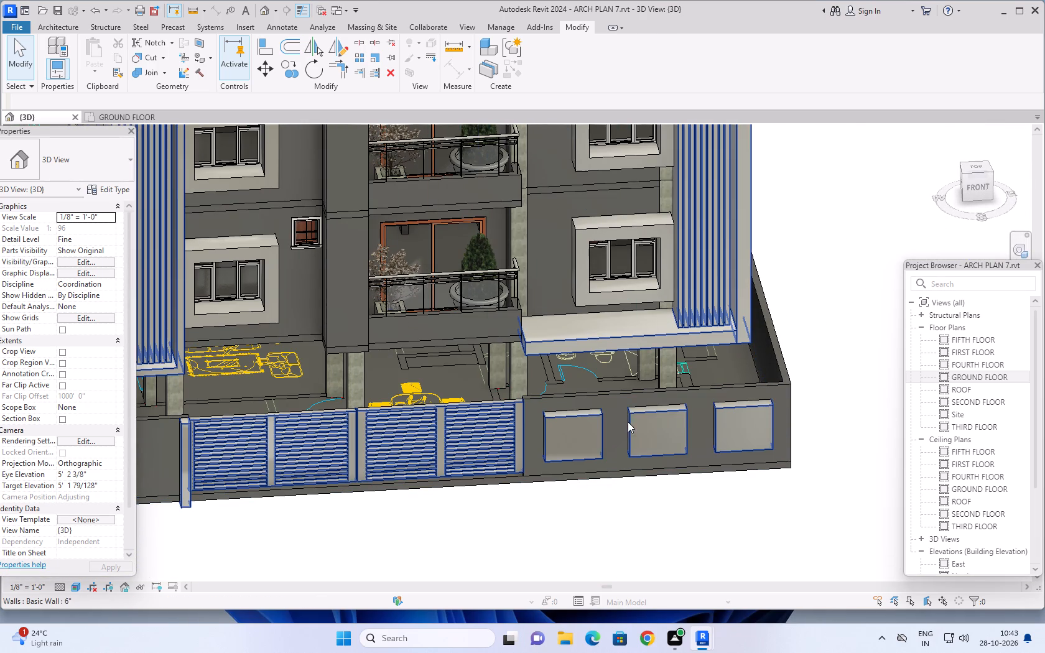
# Reopen the in-place gate model for editing and start a void extrusion with its work plane on the front face of the panel nearest the gate.
pyautogui.click(639, 419)
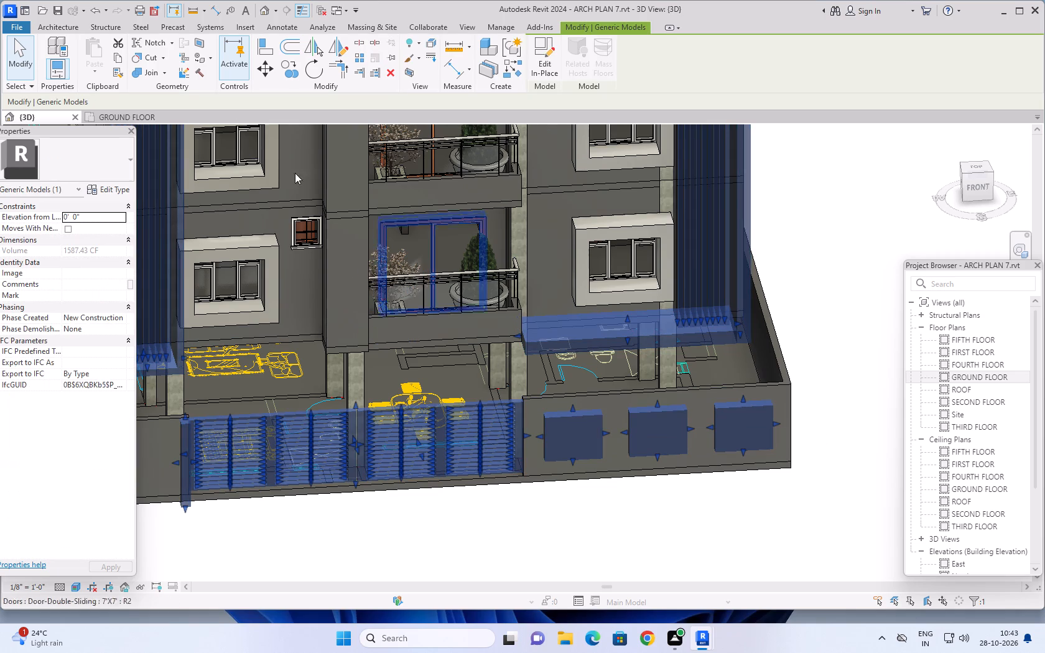
pyautogui.click(543, 48)
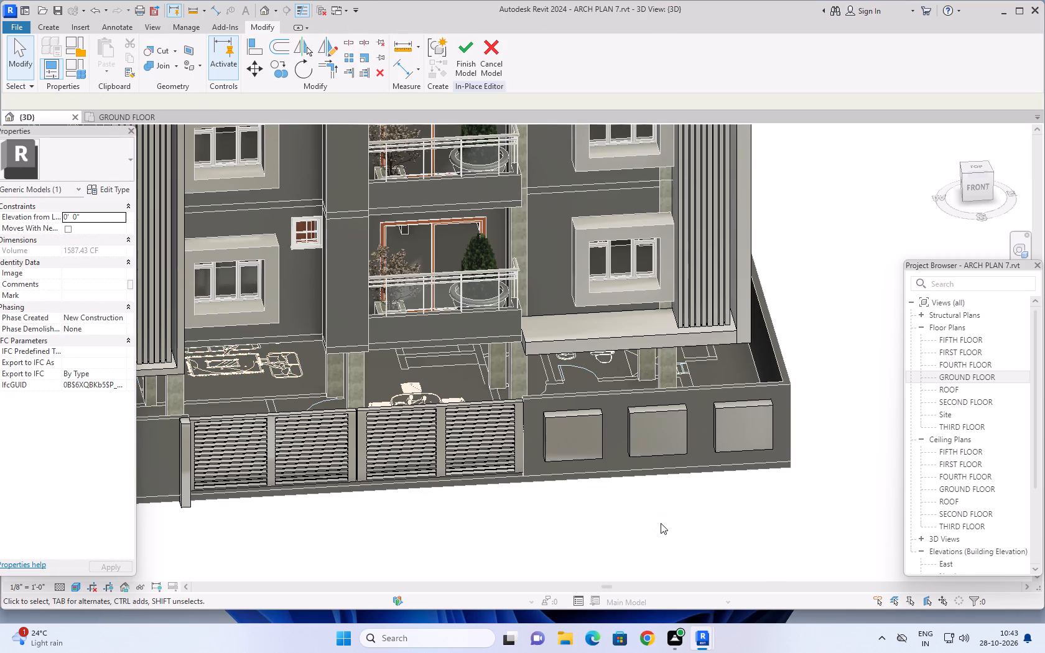
pyautogui.moveTo(658, 524); pyautogui.dragTo(619, 372, button='middle')
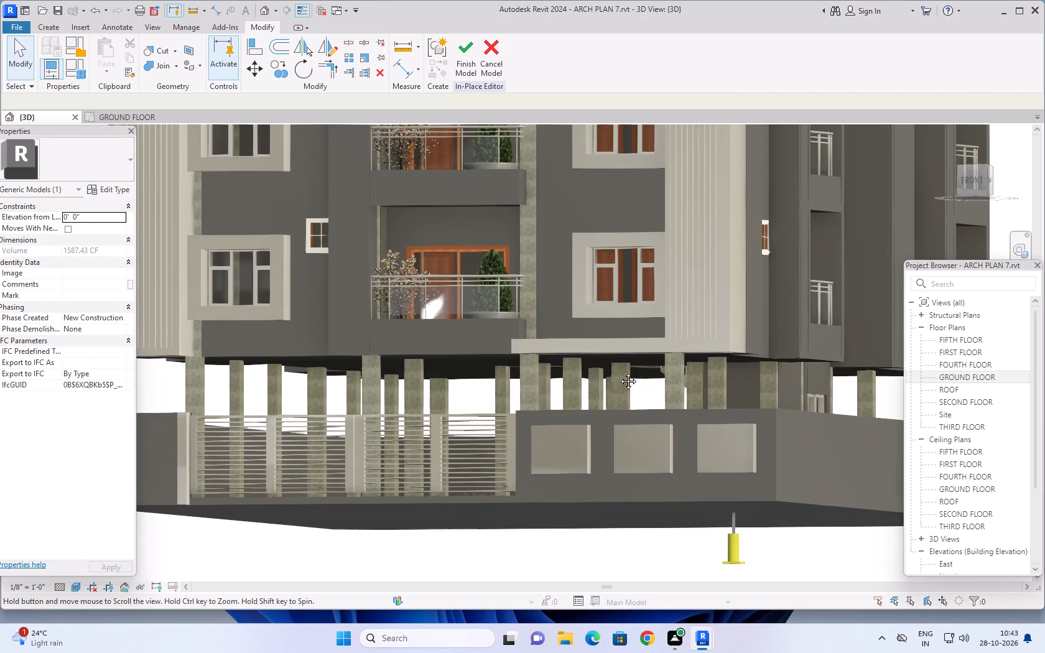
pyautogui.moveTo(619, 372); pyautogui.dragTo(656, 405, button='middle')
pyautogui.moveTo(635, 404); pyautogui.dragTo(487, 386, button='middle')
pyautogui.moveTo(525, 409); pyautogui.dragTo(566, 460, button='middle')
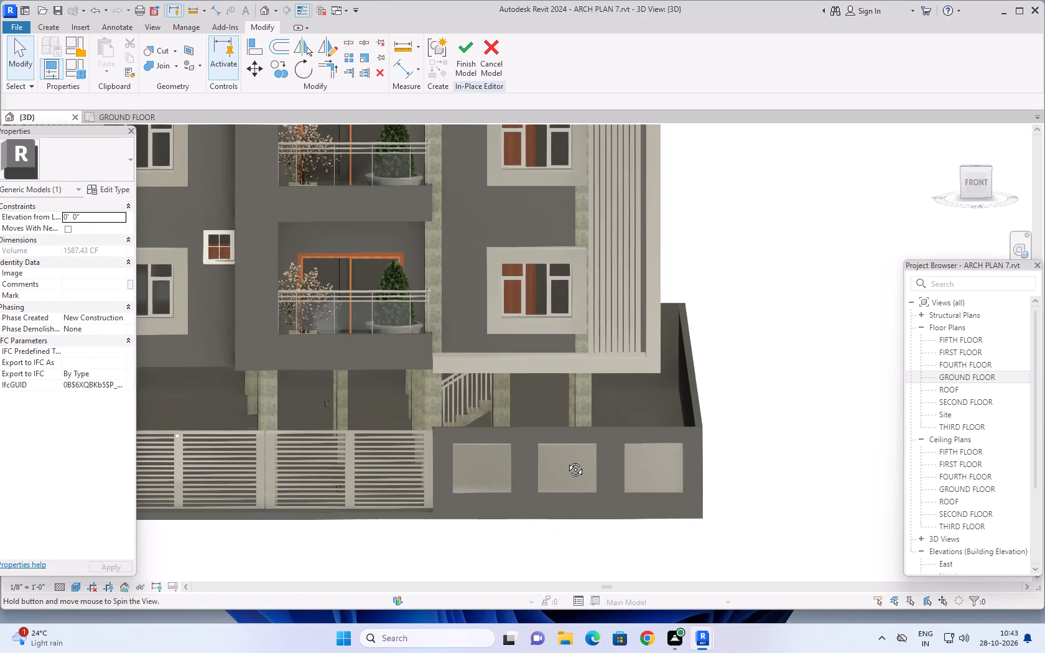
pyautogui.moveTo(566, 460); pyautogui.dragTo(566, 461, button='middle')
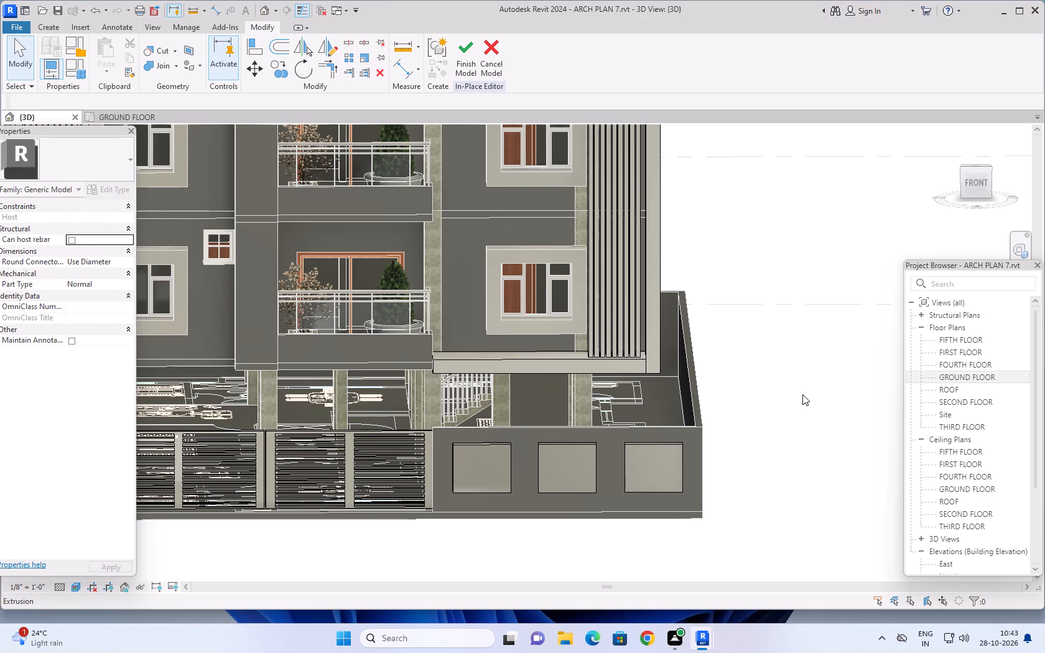
pyautogui.scroll(-1, 814, 406)
pyautogui.moveTo(802, 424); pyautogui.dragTo(843, 415, button='middle')
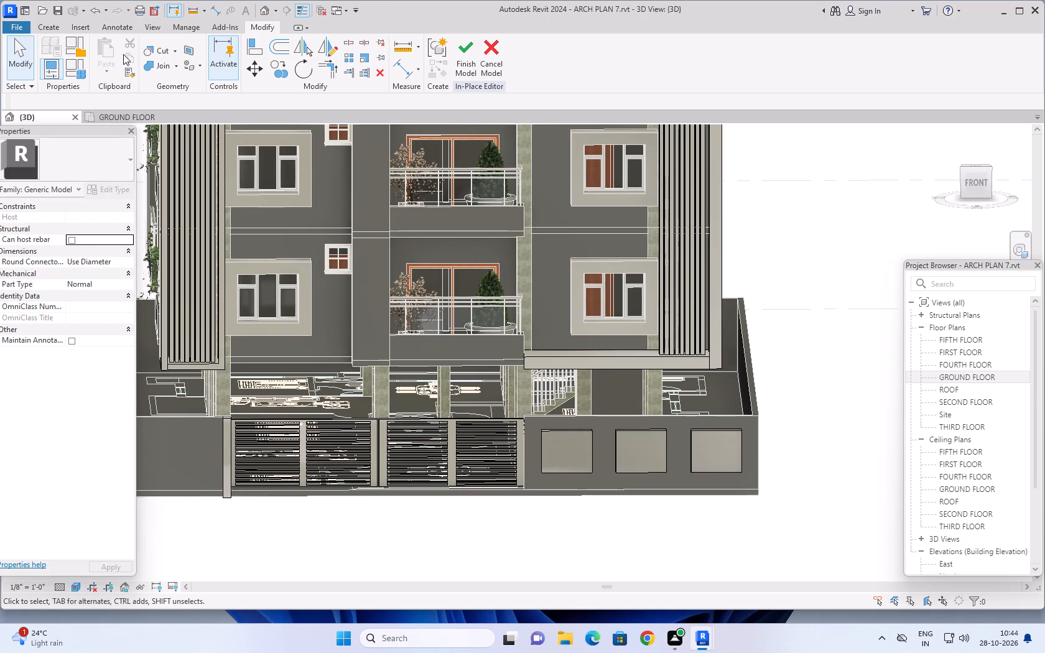
pyautogui.click(47, 25)
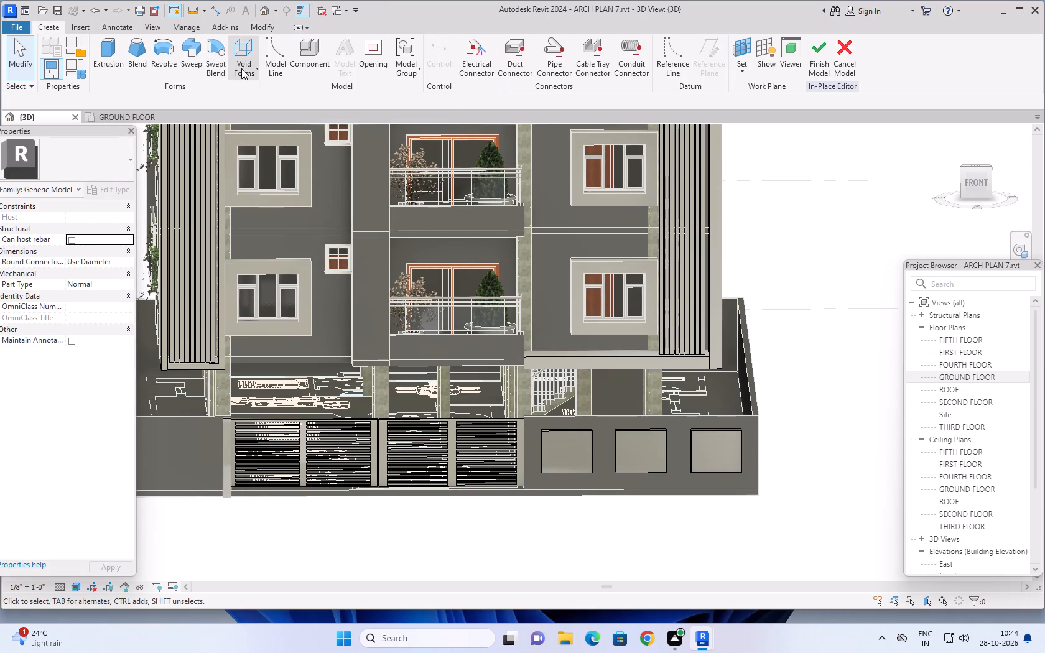
pyautogui.click(248, 68)
pyautogui.click(252, 94)
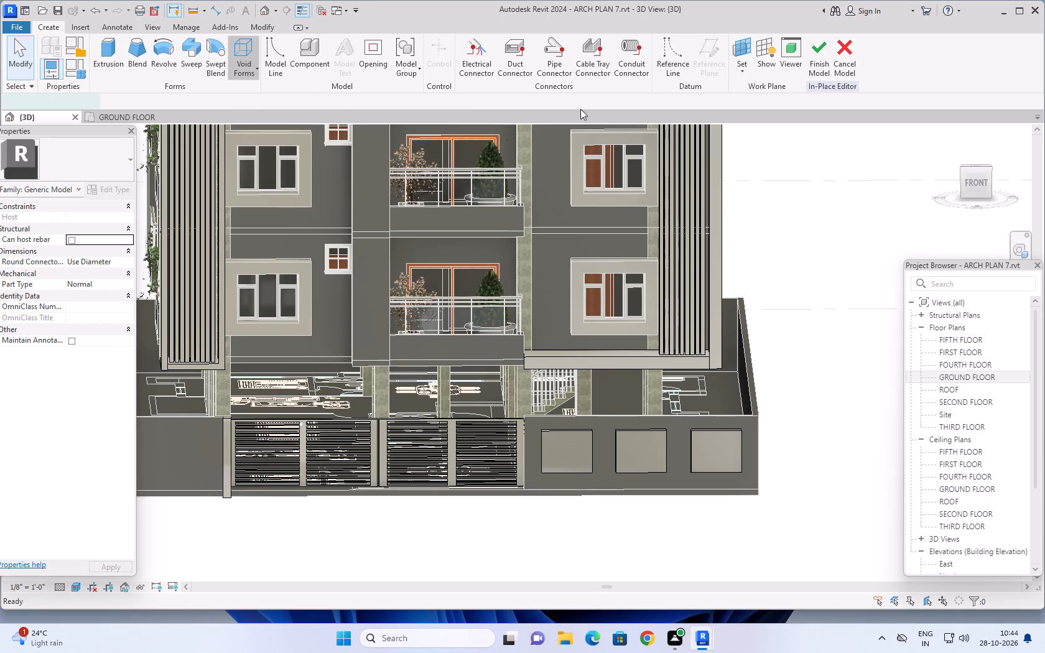
pyautogui.click(573, 71)
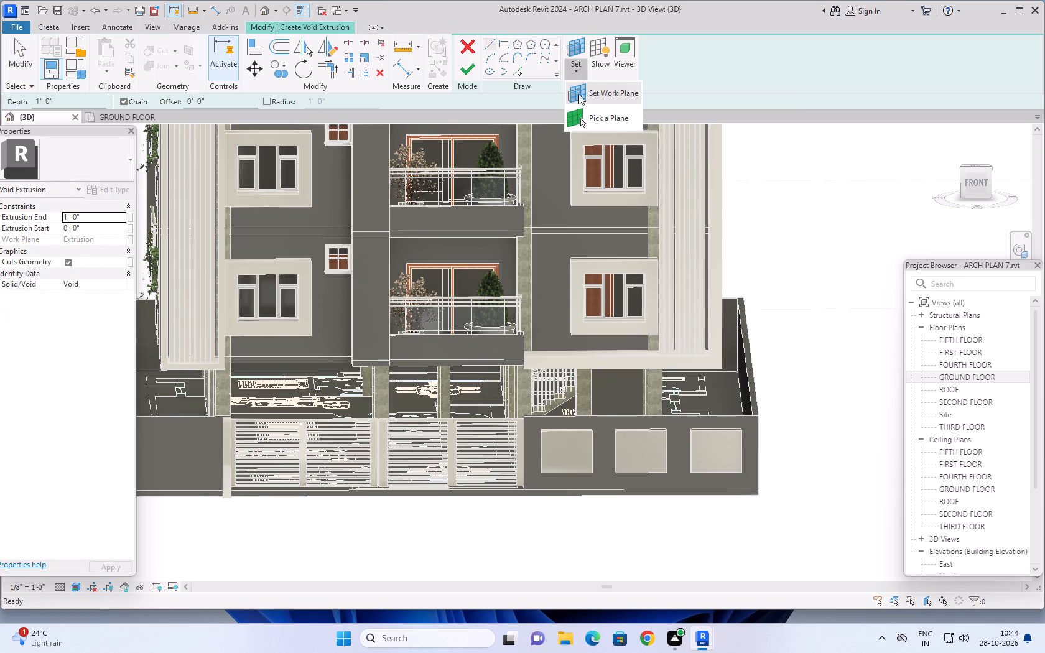
pyautogui.click(580, 118)
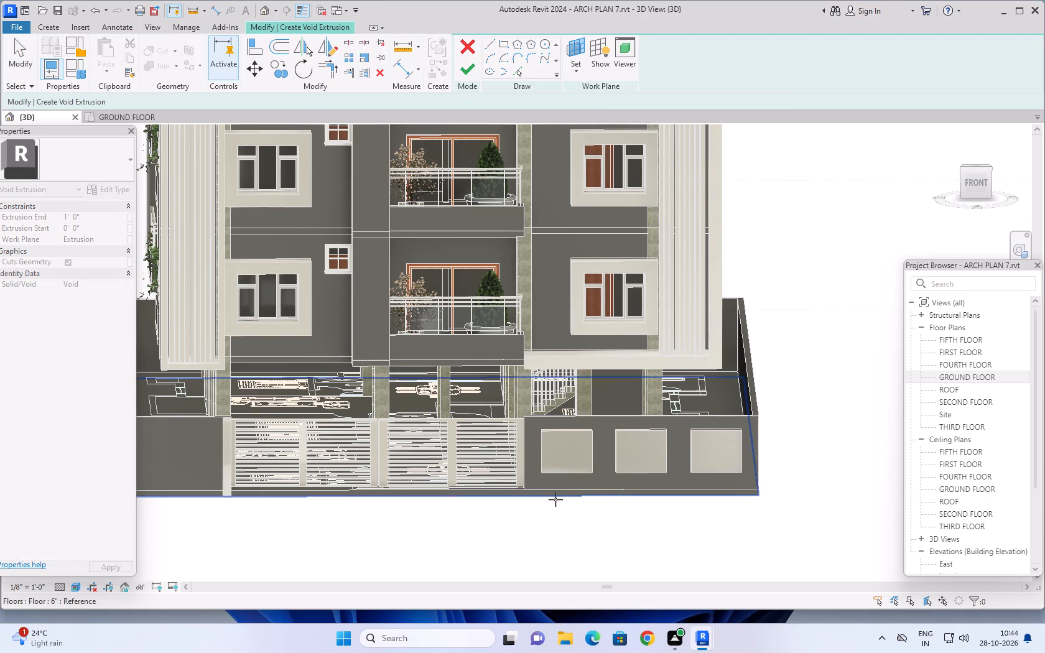
pyautogui.click(566, 453)
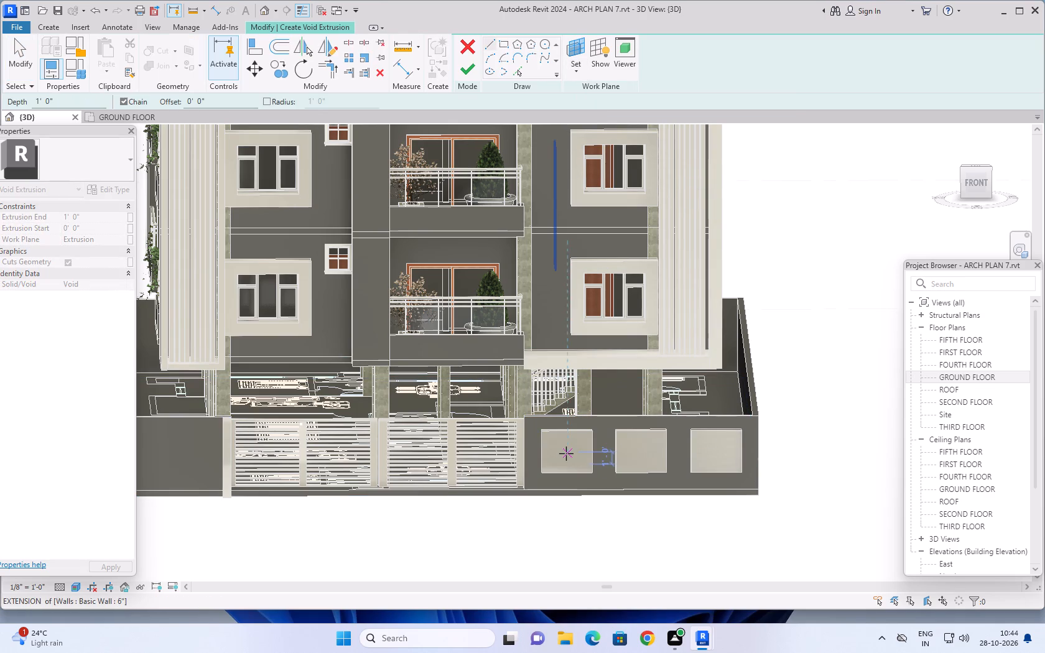
# Sketch a void rectangle about 2'-8" by 2'-0" inside the panel nearest the gate, using an 8.5" inward offset from its corners.
pyautogui.click(506, 45)
pyautogui.moveTo(221, 100); pyautogui.dragTo(190, 101)
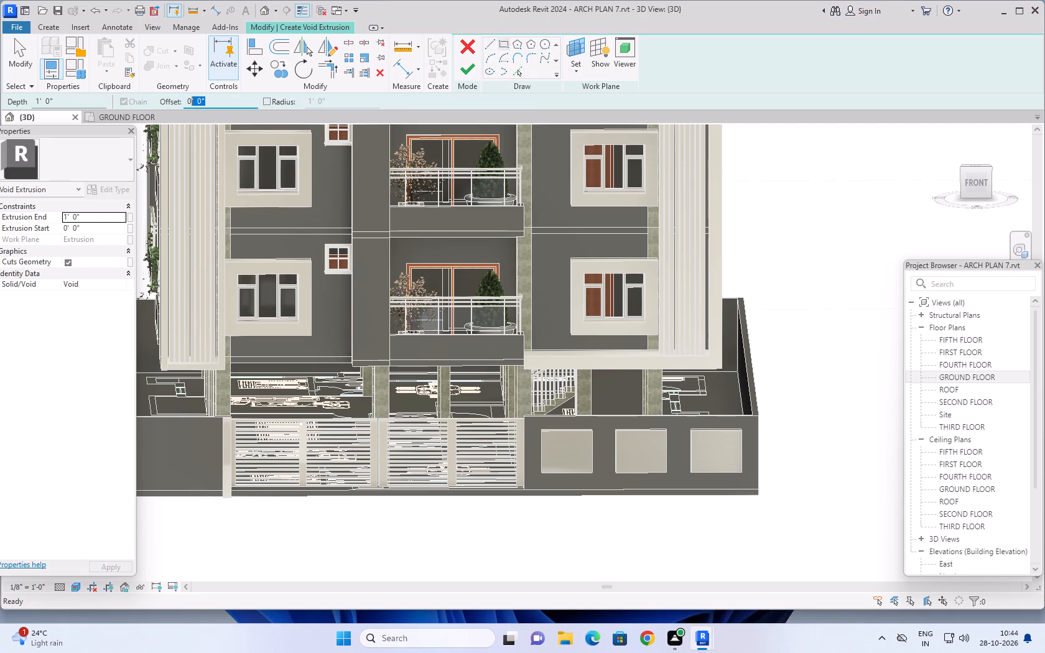
pyautogui.moveTo(190, 101); pyautogui.dragTo(180, 103)
pyautogui.write('8.5')
pyautogui.hotkey('shift', '"')
pyautogui.press('Return')
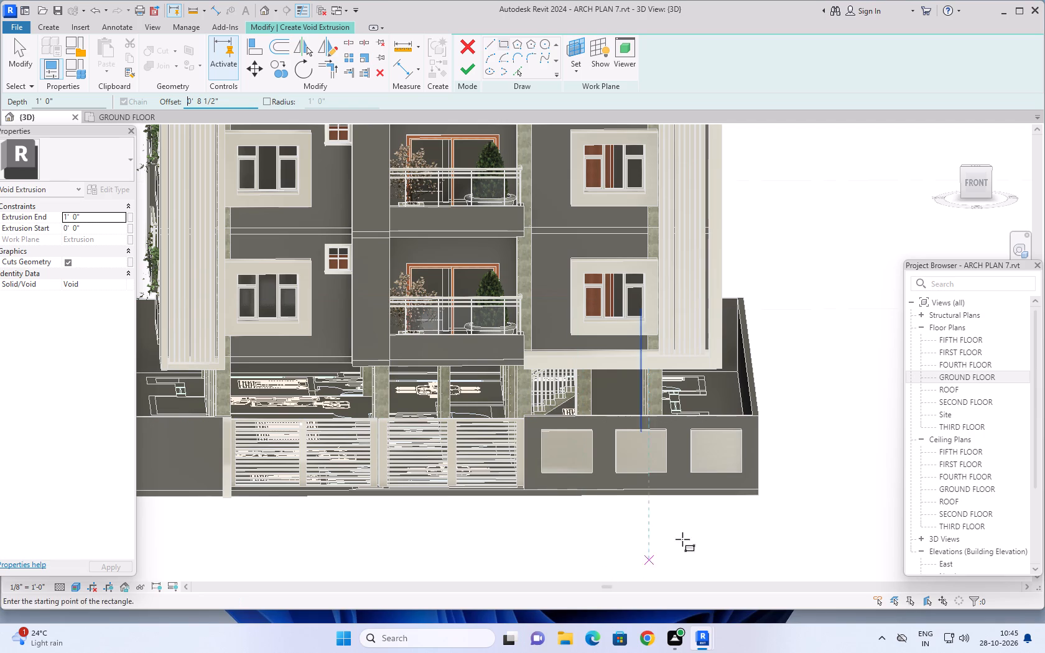
pyautogui.keyDown('shift'); pyautogui.moveTo(682, 519); pyautogui.dragTo(730, 480, button='middle'); pyautogui.keyUp('shift')
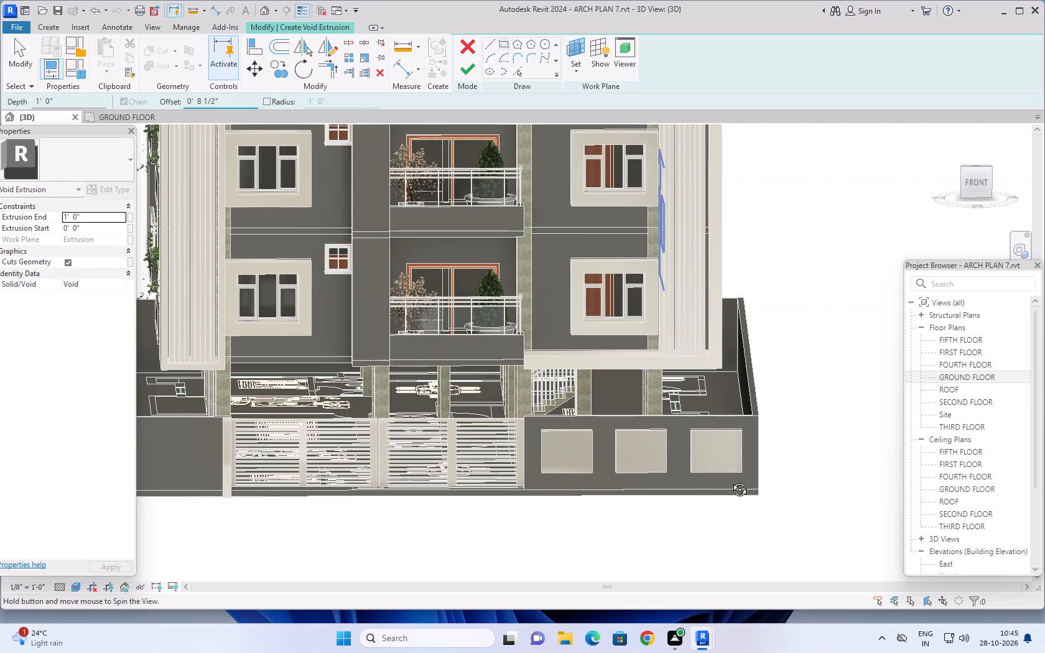
pyautogui.keyDown('shift'); pyautogui.moveTo(730, 480); pyautogui.dragTo(694, 494, button='middle'); pyautogui.keyUp('shift')
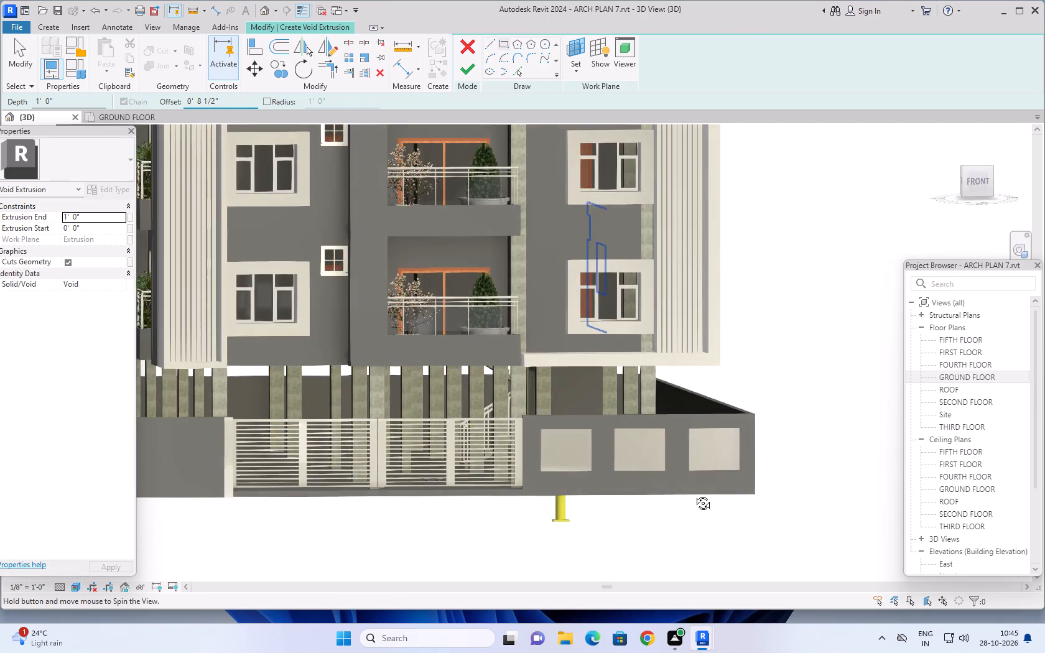
pyautogui.keyDown('shift'); pyautogui.moveTo(694, 494); pyautogui.dragTo(681, 504, button='middle'); pyautogui.keyUp('shift')
pyautogui.scroll(4, 545, 438)
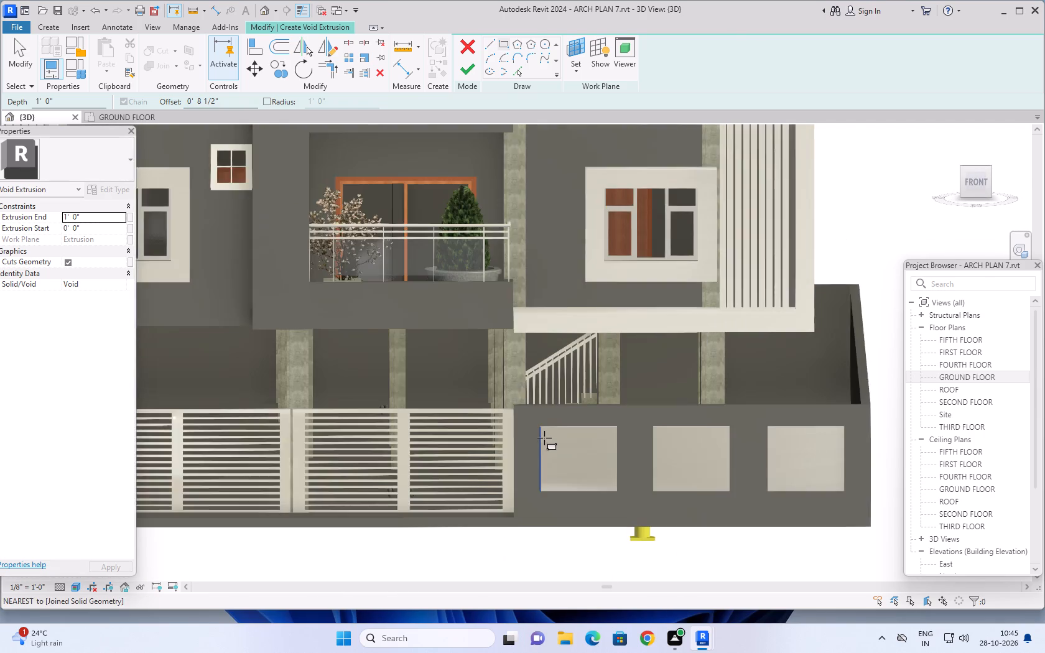
pyautogui.scroll(4, 544, 438)
pyautogui.click(536, 417)
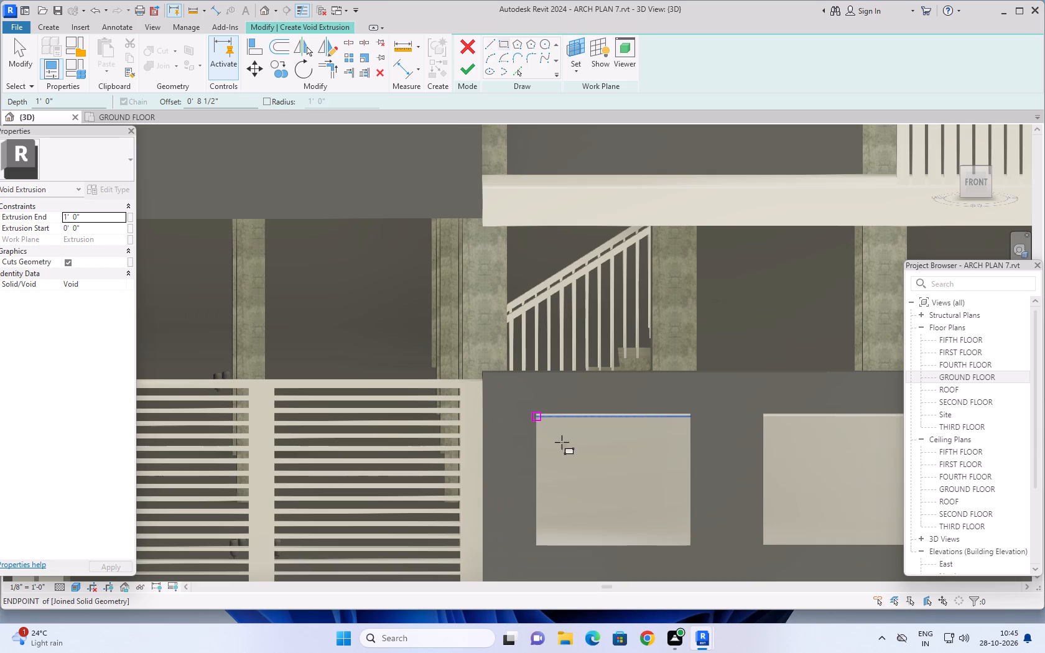
pyautogui.press('space')
pyautogui.scroll(1, 653, 499)
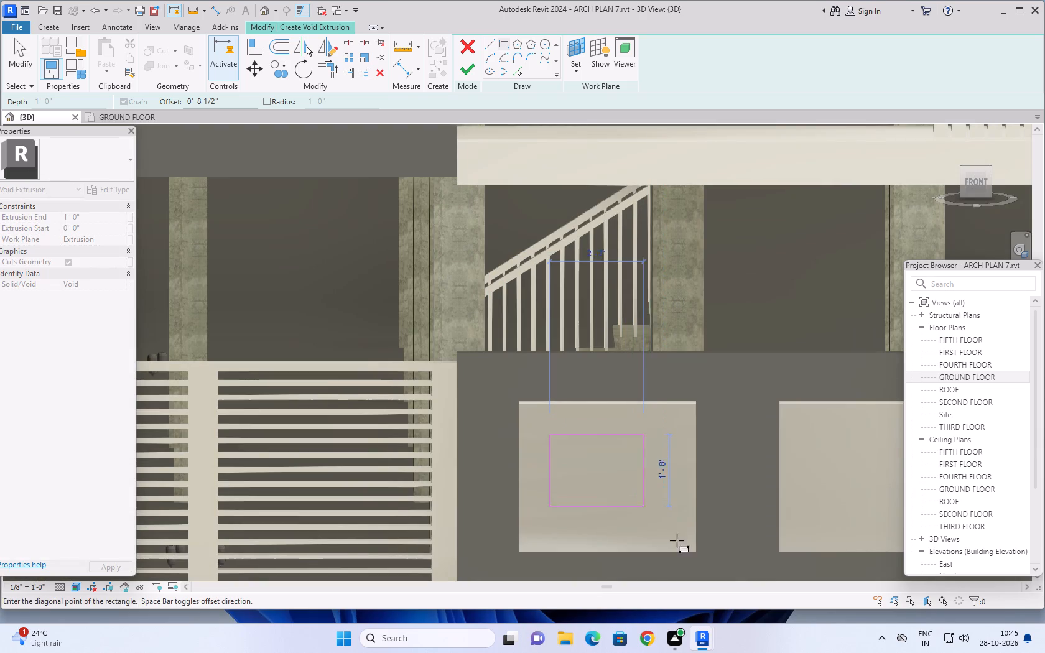
pyautogui.click(697, 552)
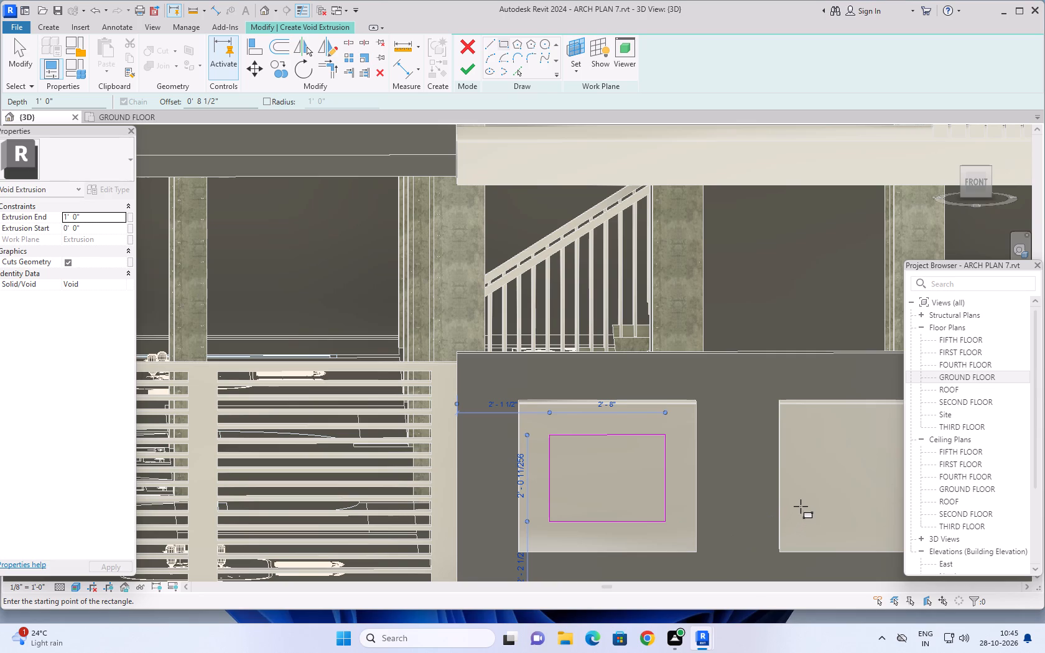
# Sketch a void rectangle about 2'-8" by 2'-0" inside the middle boundary wall panel, using the 8.5" inward offset from its corners.
pyautogui.scroll(-3, 817, 505)
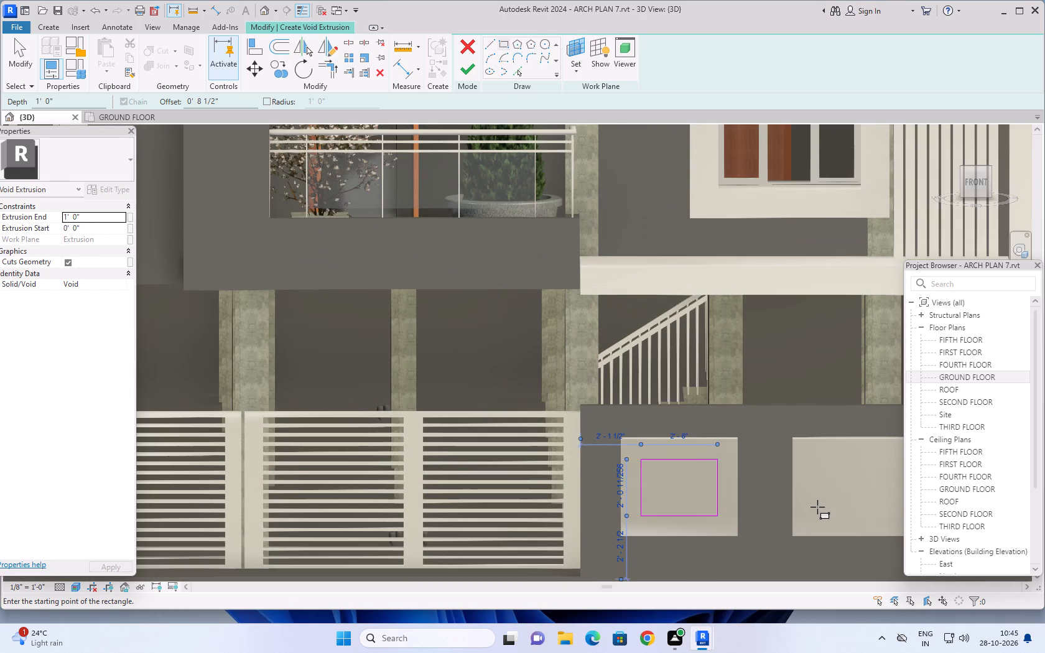
pyautogui.scroll(-1, 817, 507)
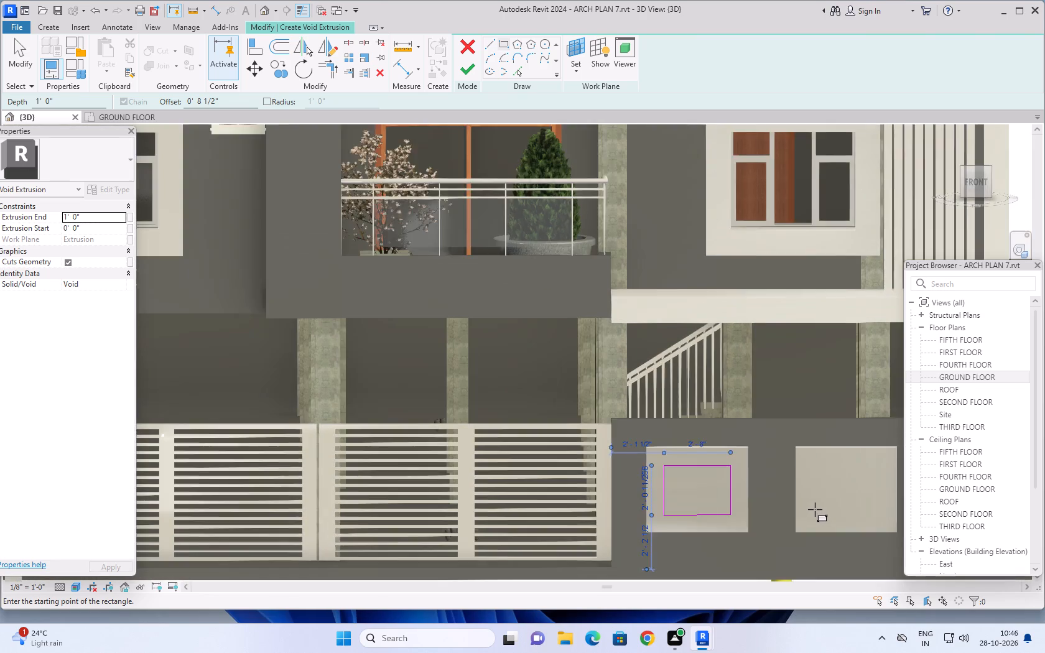
pyautogui.scroll(-1, 815, 509)
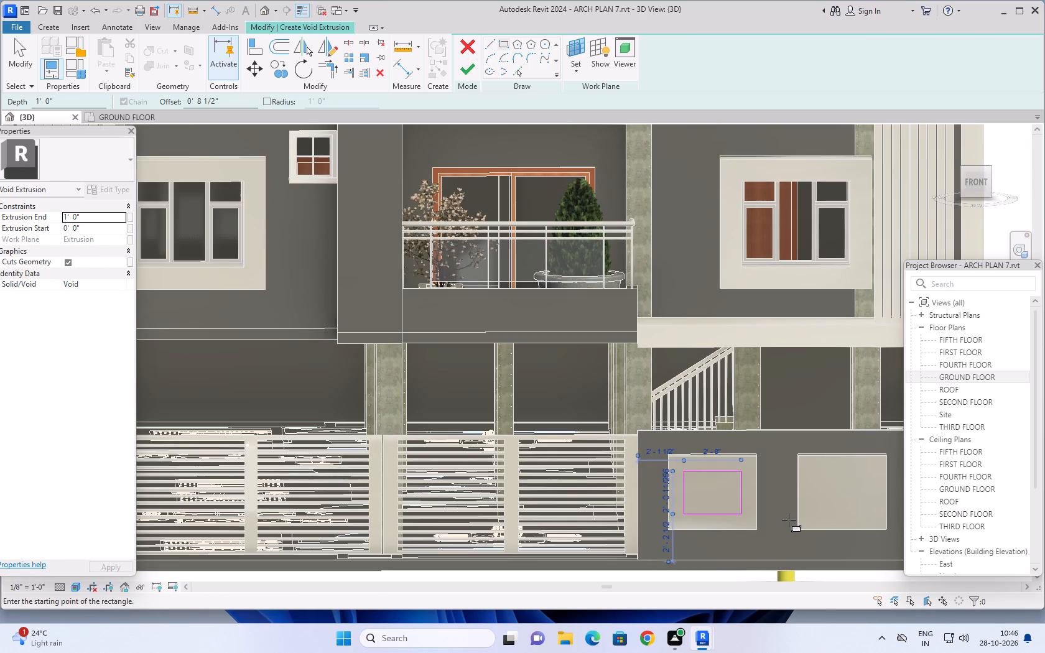
pyautogui.moveTo(783, 522); pyautogui.dragTo(746, 494, button='middle')
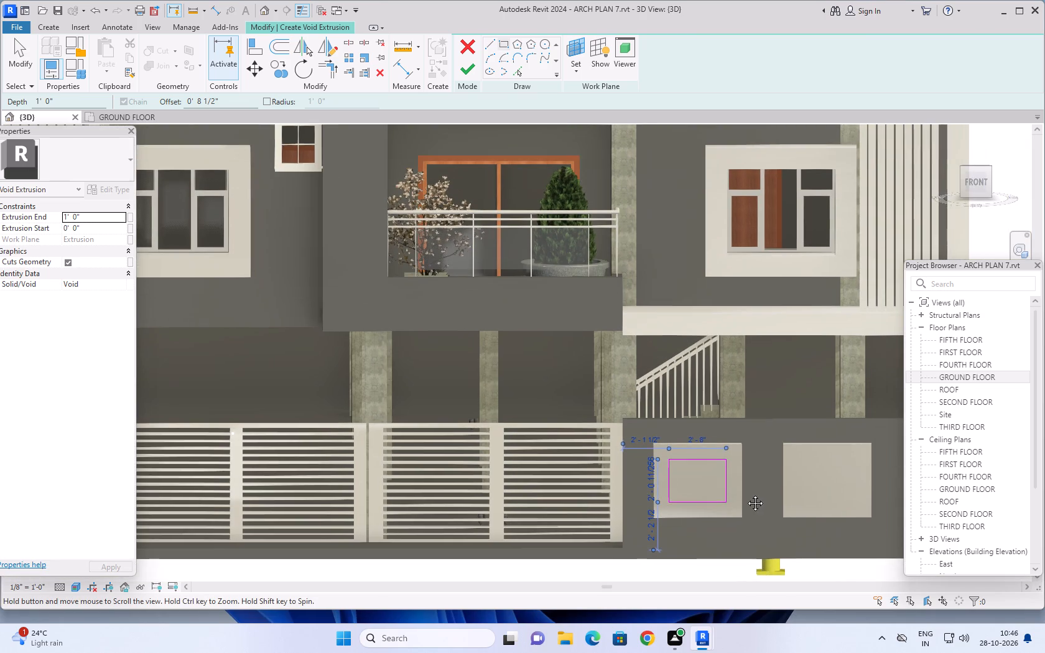
pyautogui.moveTo(746, 494); pyautogui.dragTo(651, 459, button='middle')
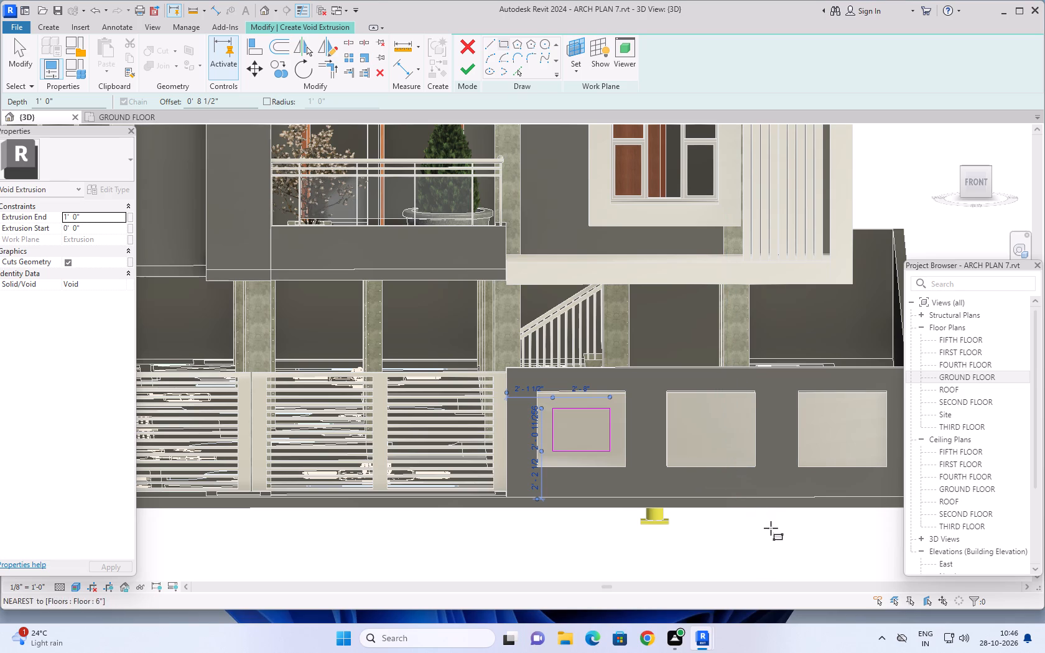
pyautogui.scroll(-2, 781, 541)
pyautogui.moveTo(783, 548); pyautogui.dragTo(722, 509, button='middle')
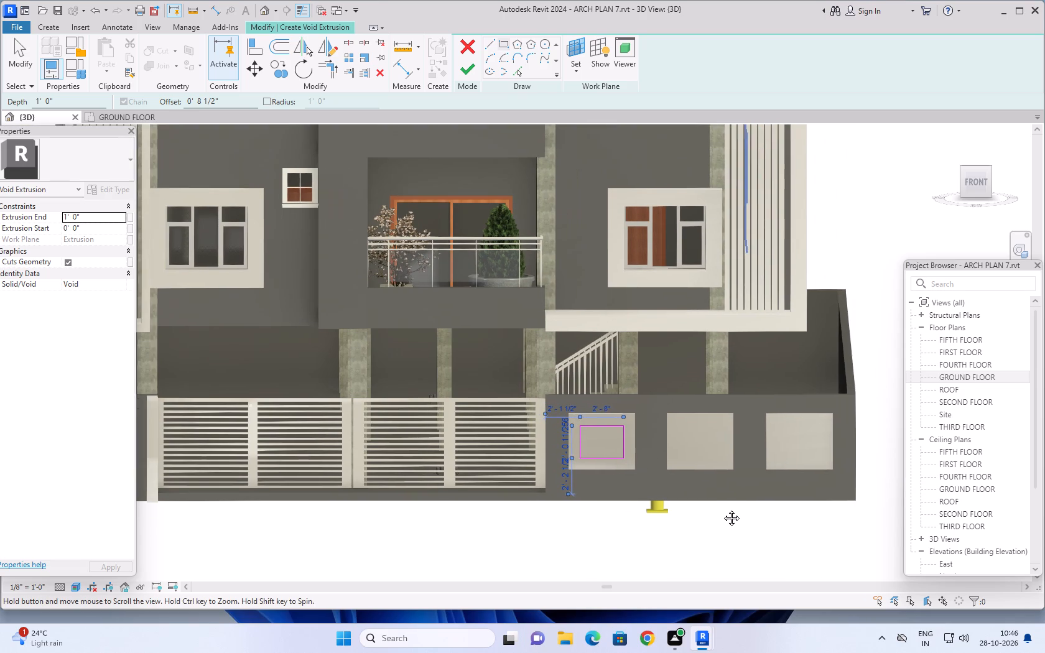
pyautogui.moveTo(722, 509); pyautogui.dragTo(716, 504, button='middle')
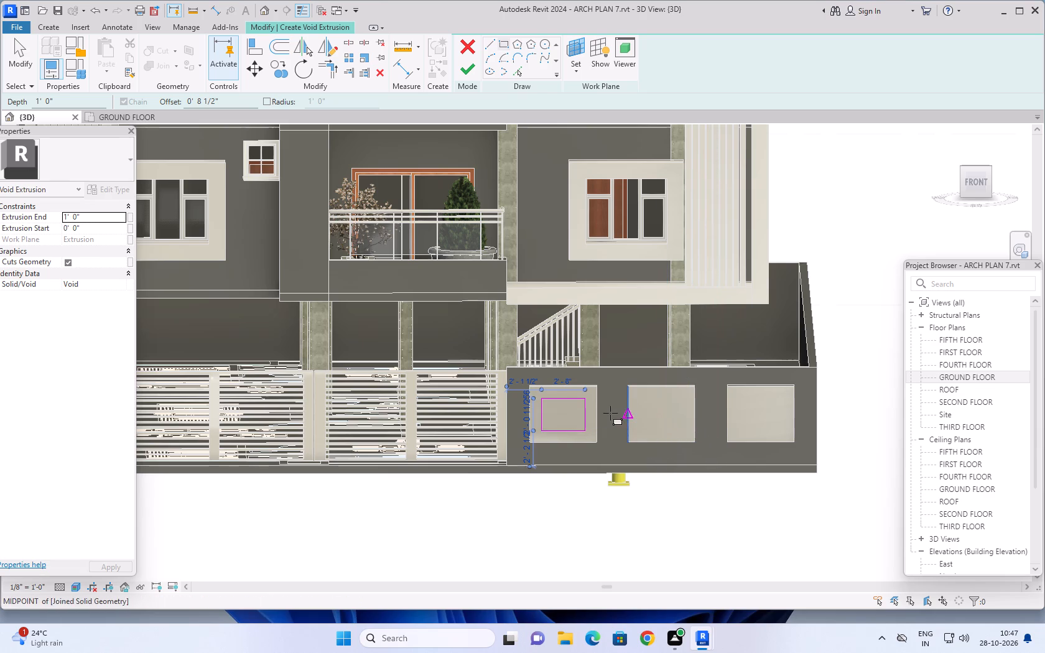
pyautogui.scroll(4, 633, 396)
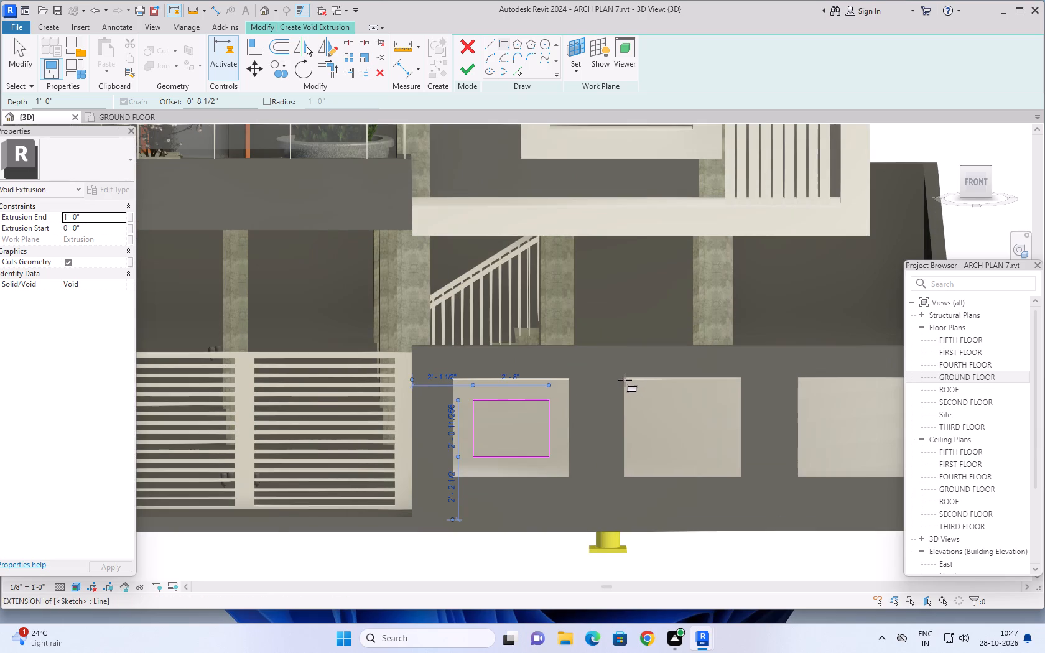
pyautogui.click(624, 379)
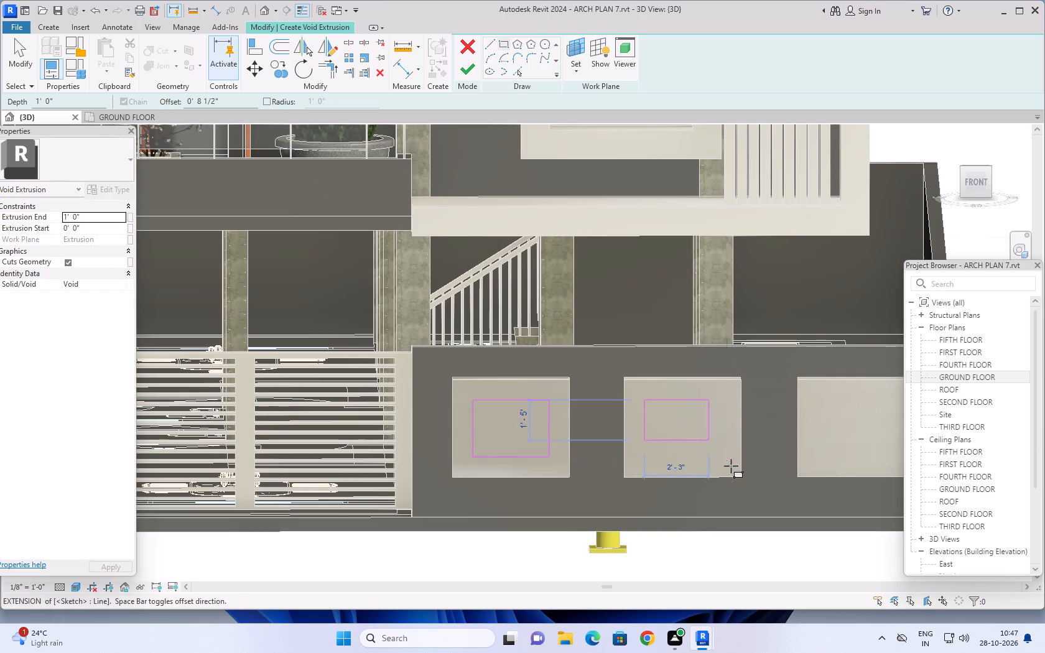
pyautogui.click(743, 479)
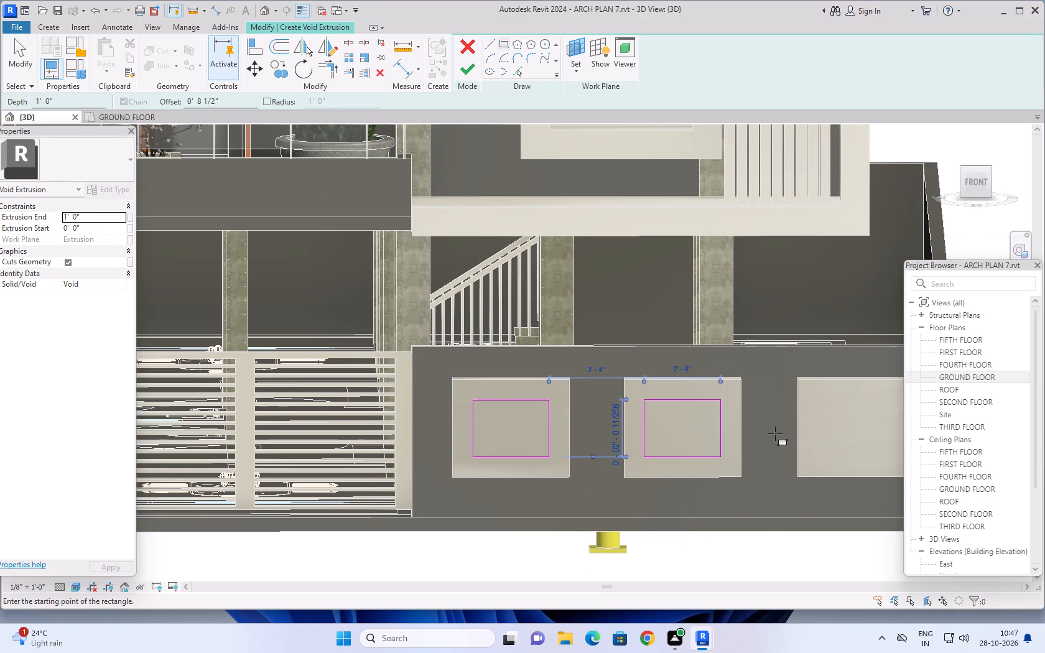
# Sketch a void rectangle about 2'-8" by 2'-0" inside the panel farthest from the gate, completing the void extrusion and the in-place model.
pyautogui.scroll(-1, 775, 433)
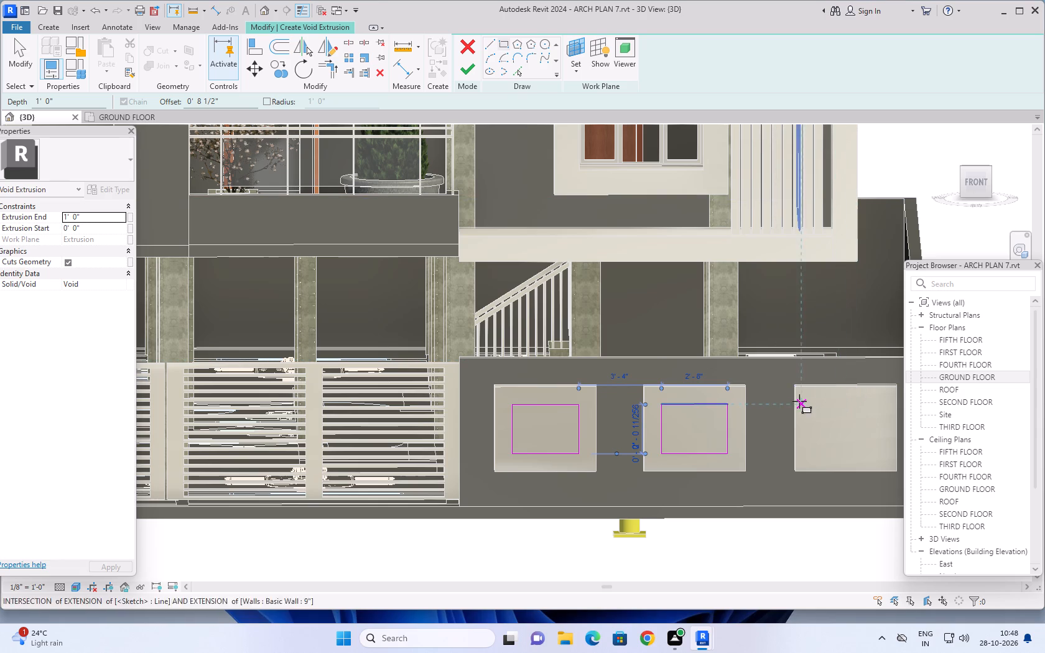
pyautogui.click(795, 386)
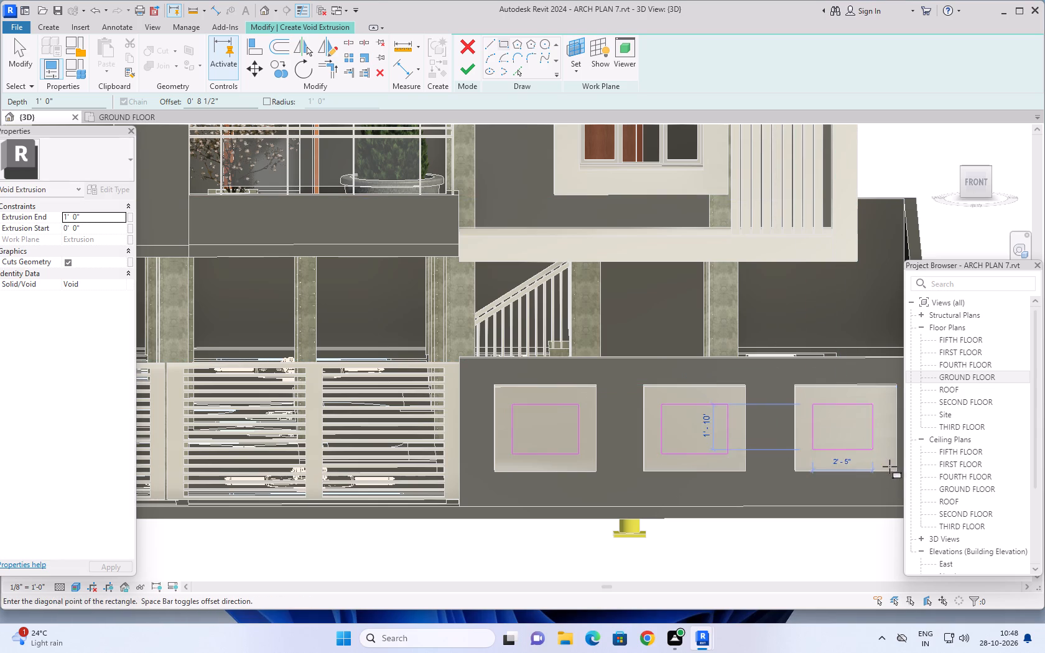
pyautogui.click(898, 470)
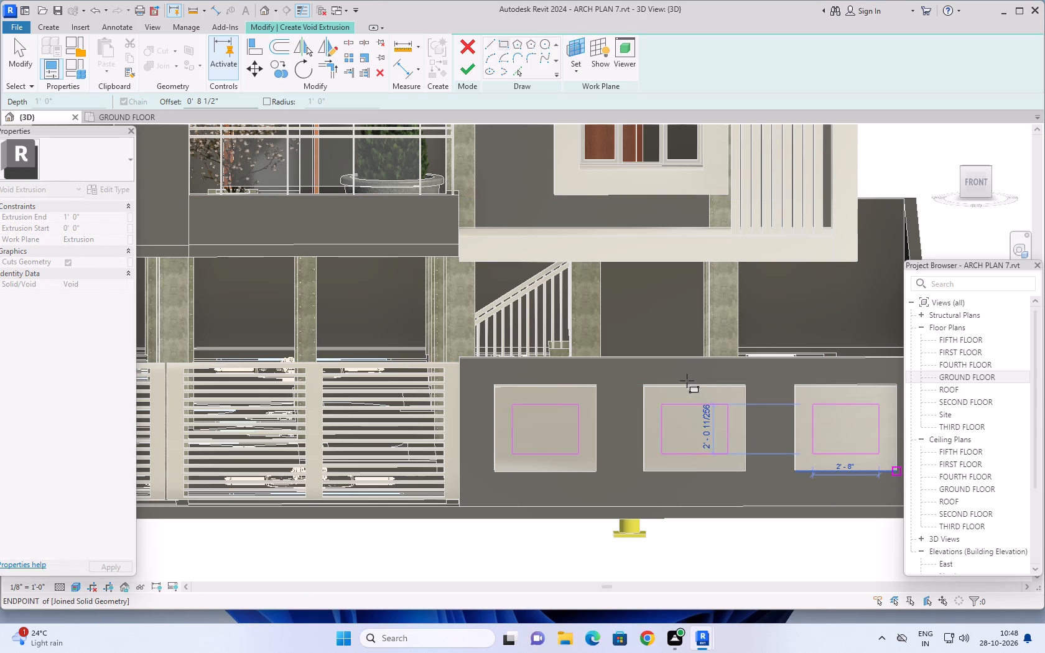
pyautogui.click(472, 65)
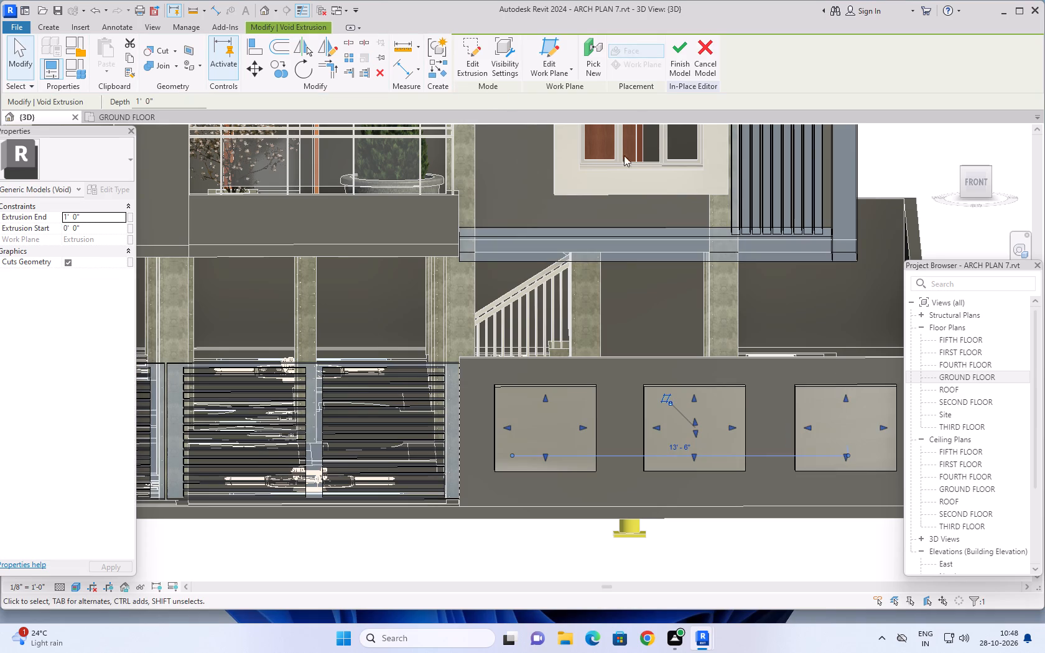
pyautogui.click(675, 55)
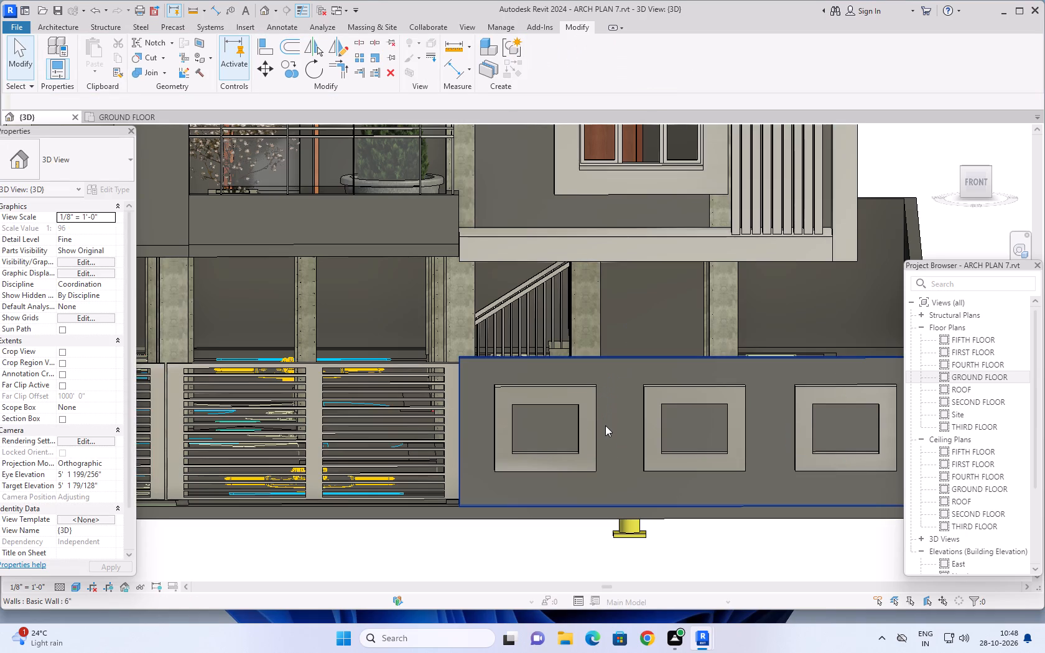
# Examine the three boundary wall panel openings and the gate from the front, from below and at an angle.
pyautogui.scroll(-1, 662, 468)
pyautogui.scroll(-1, 709, 499)
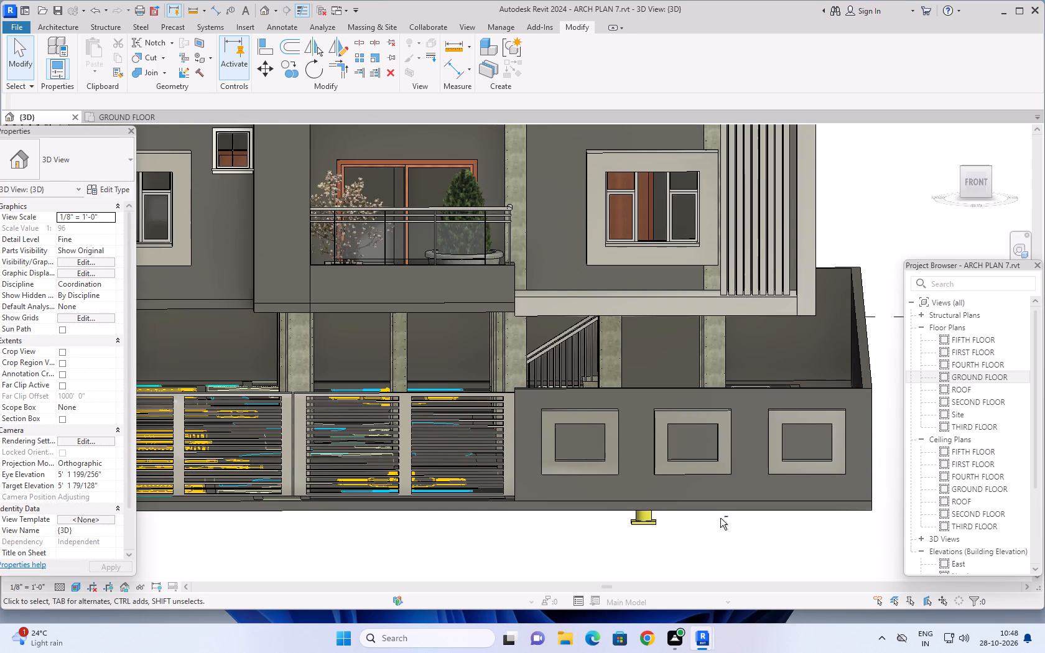
pyautogui.keyDown('shift'); pyautogui.moveTo(721, 517); pyautogui.dragTo(746, 470, button='middle'); pyautogui.keyUp('shift')
pyautogui.scroll(-5, 743, 473)
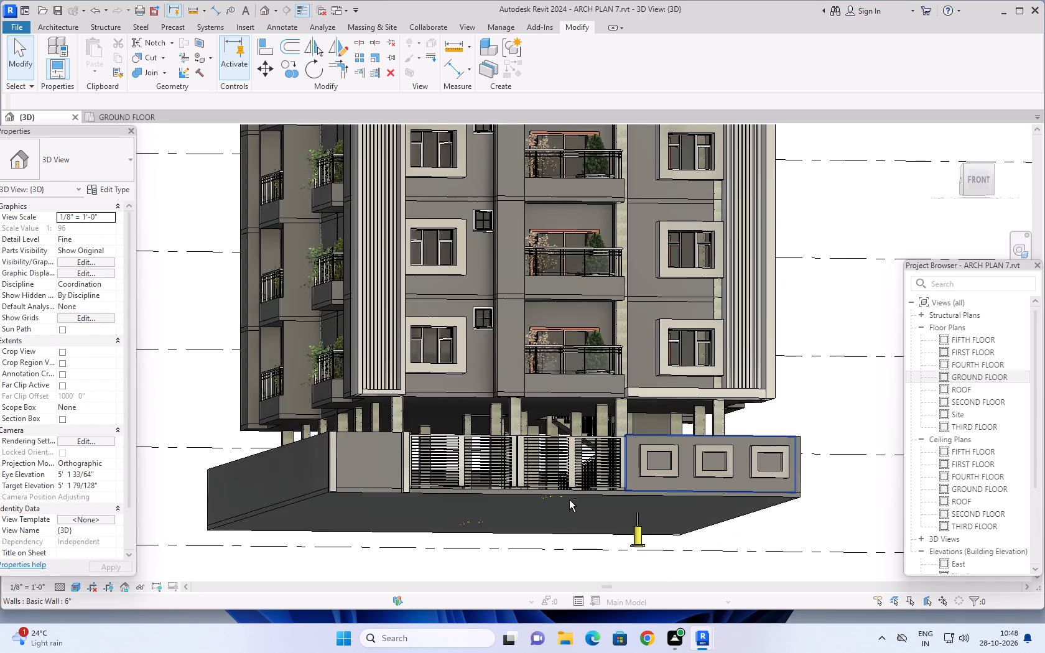
pyautogui.keyDown('shift'); pyautogui.moveTo(565, 522); pyautogui.dragTo(529, 552, button='middle'); pyautogui.keyUp('shift')
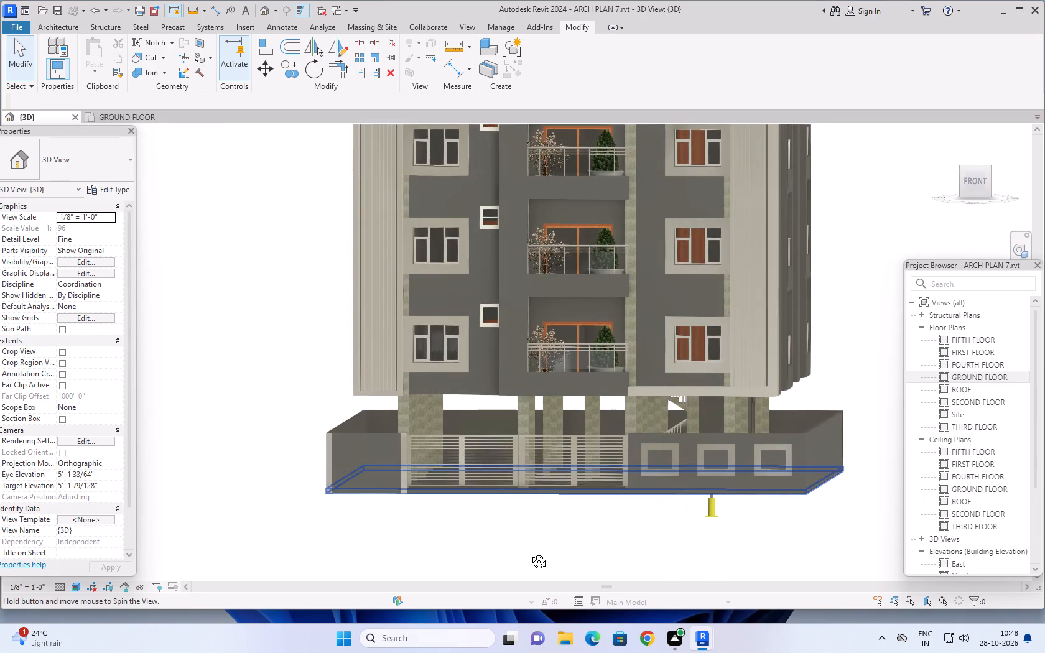
pyautogui.keyDown('shift'); pyautogui.moveTo(529, 552); pyautogui.dragTo(546, 551, button='middle'); pyautogui.keyUp('shift')
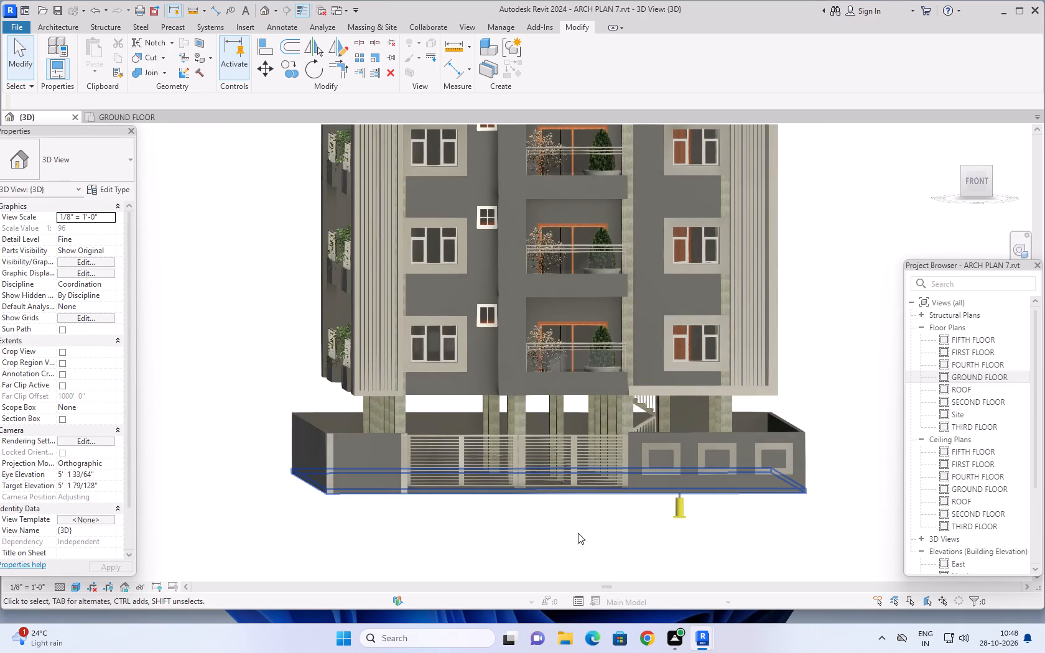
pyautogui.scroll(-2, 676, 516)
pyautogui.moveTo(738, 509); pyautogui.dragTo(718, 486, button='middle')
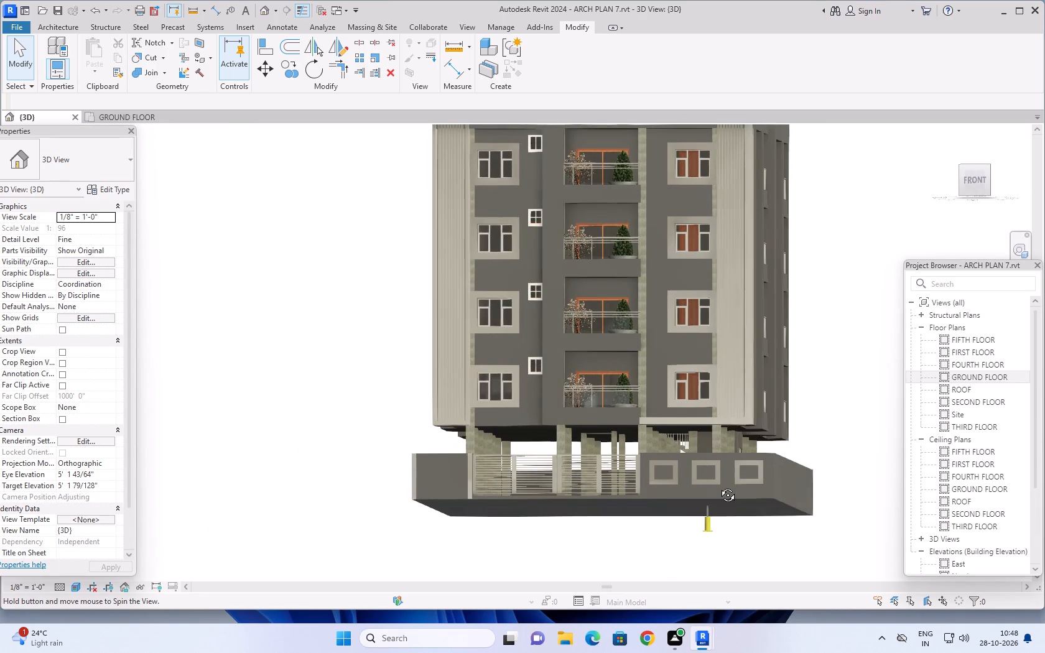
pyautogui.moveTo(718, 486); pyautogui.dragTo(721, 489, button='middle')
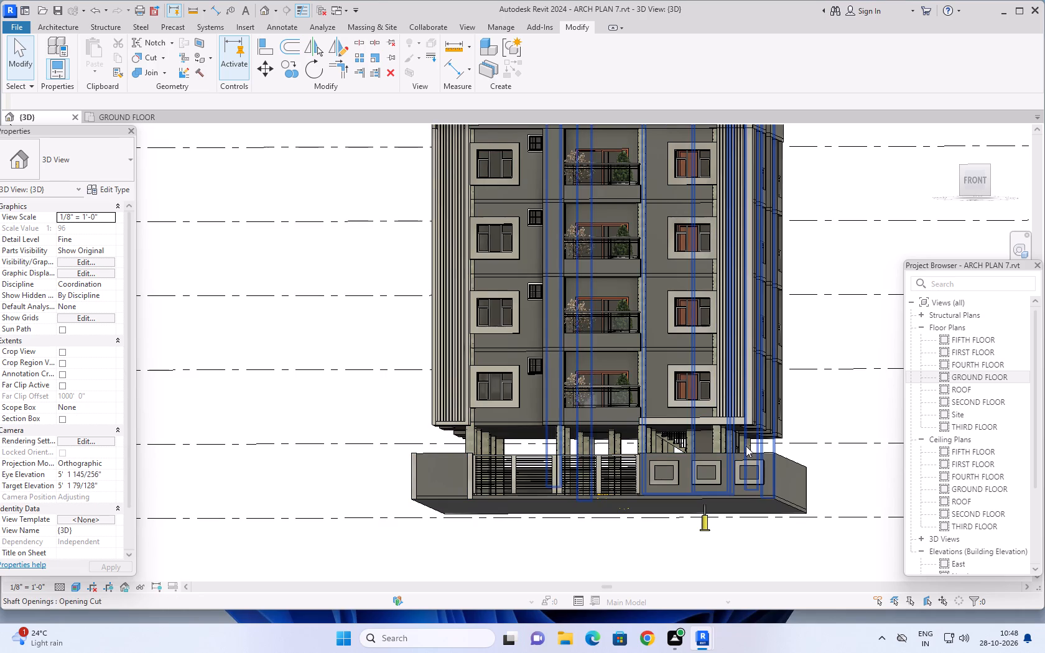
pyautogui.scroll(2, 769, 455)
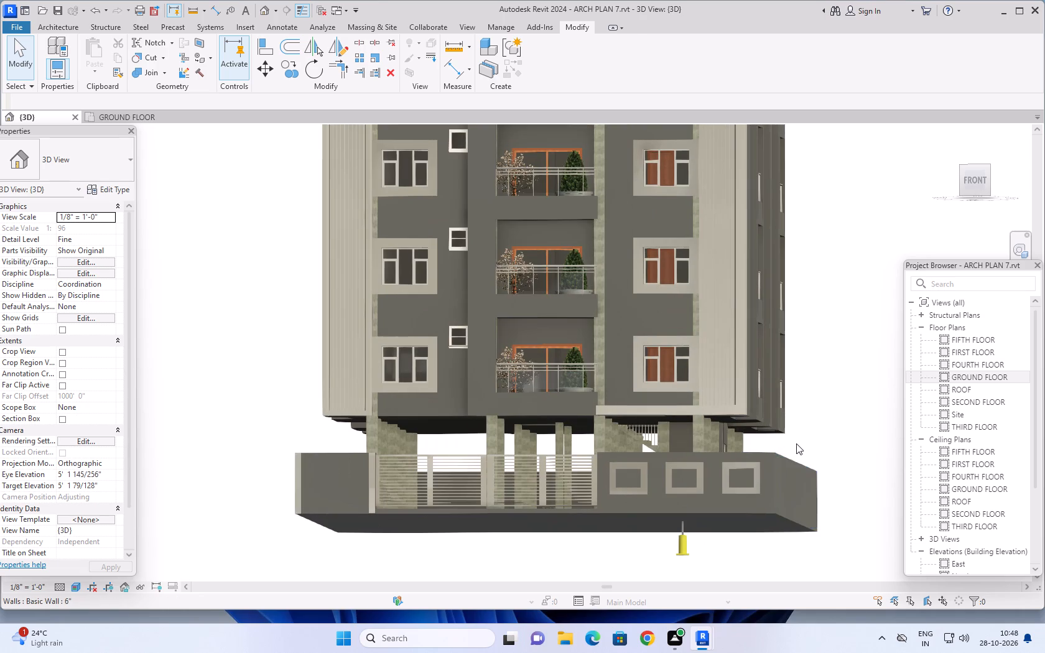
pyautogui.keyDown('shift'); pyautogui.moveTo(799, 445); pyautogui.dragTo(813, 480, button='middle'); pyautogui.keyUp('shift')
pyautogui.scroll(2, 630, 481)
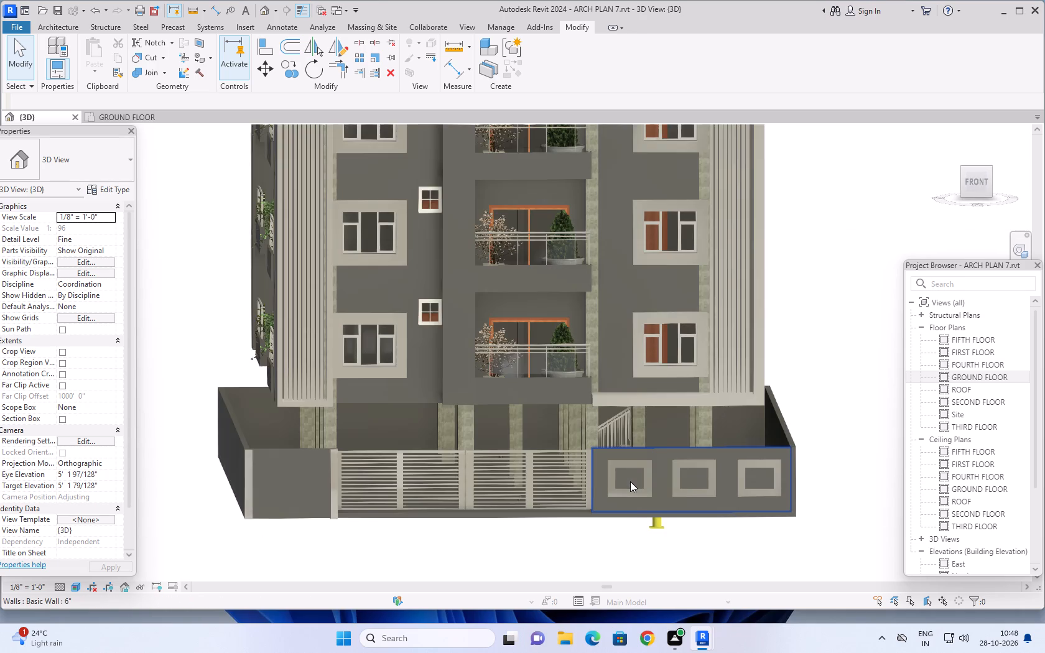
pyautogui.scroll(1, 630, 481)
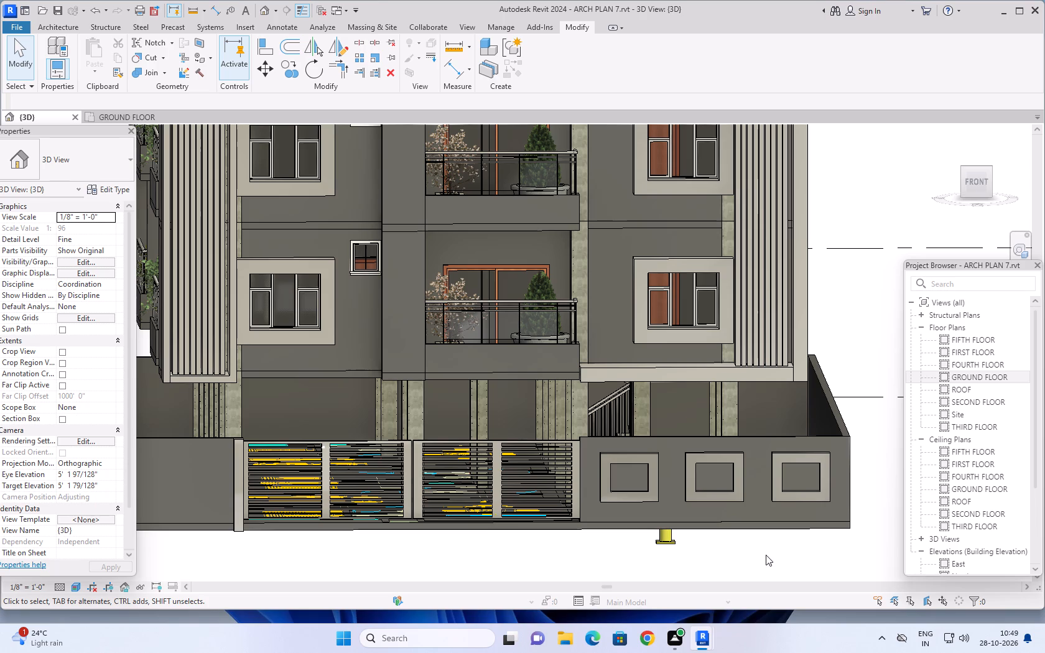
pyautogui.scroll(5, 626, 470)
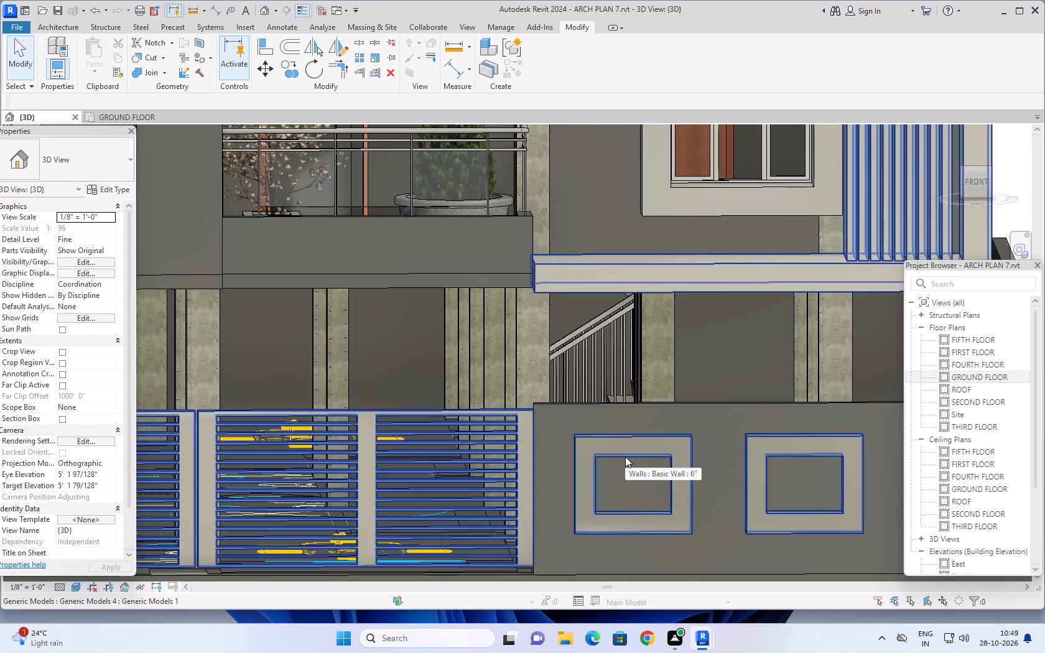
pyautogui.scroll(-2, 640, 473)
pyautogui.scroll(-2, 729, 481)
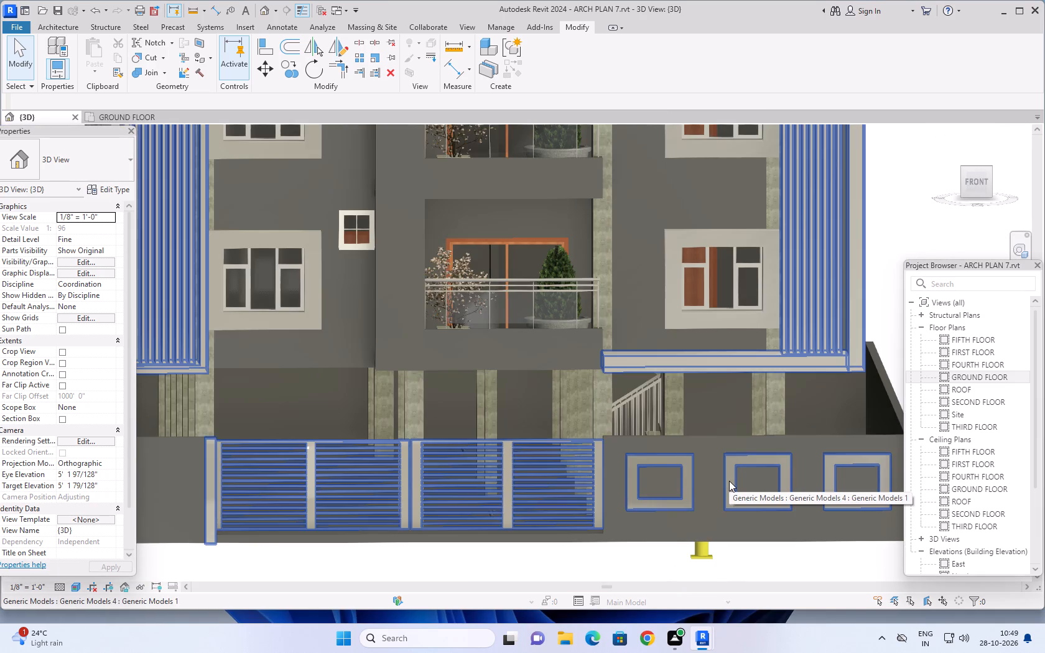
pyautogui.scroll(-1, 729, 481)
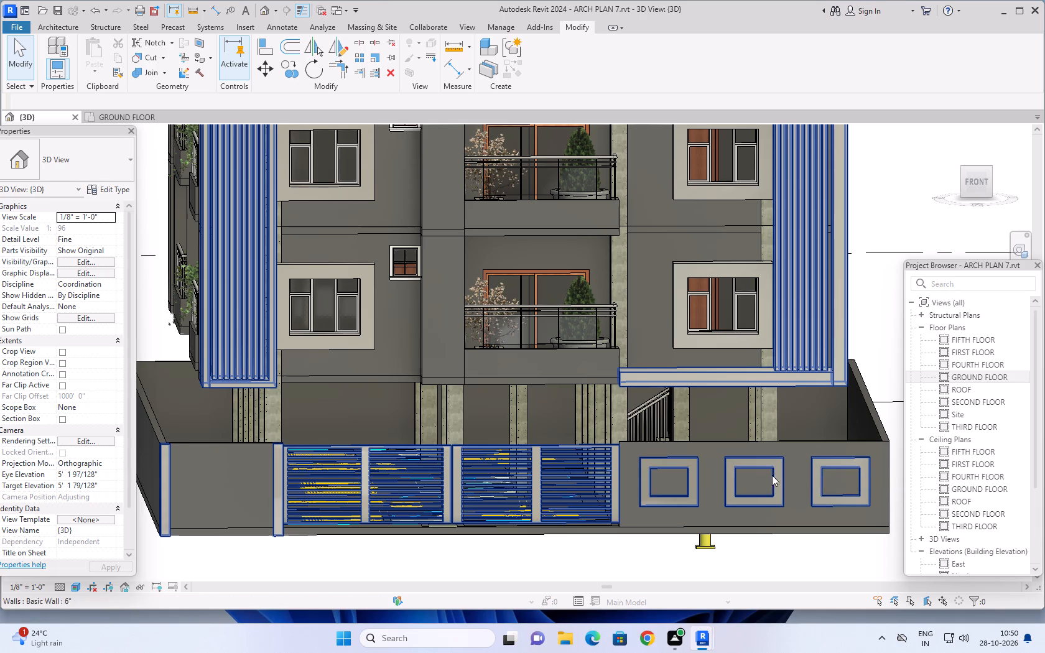
pyautogui.scroll(-2, 806, 547)
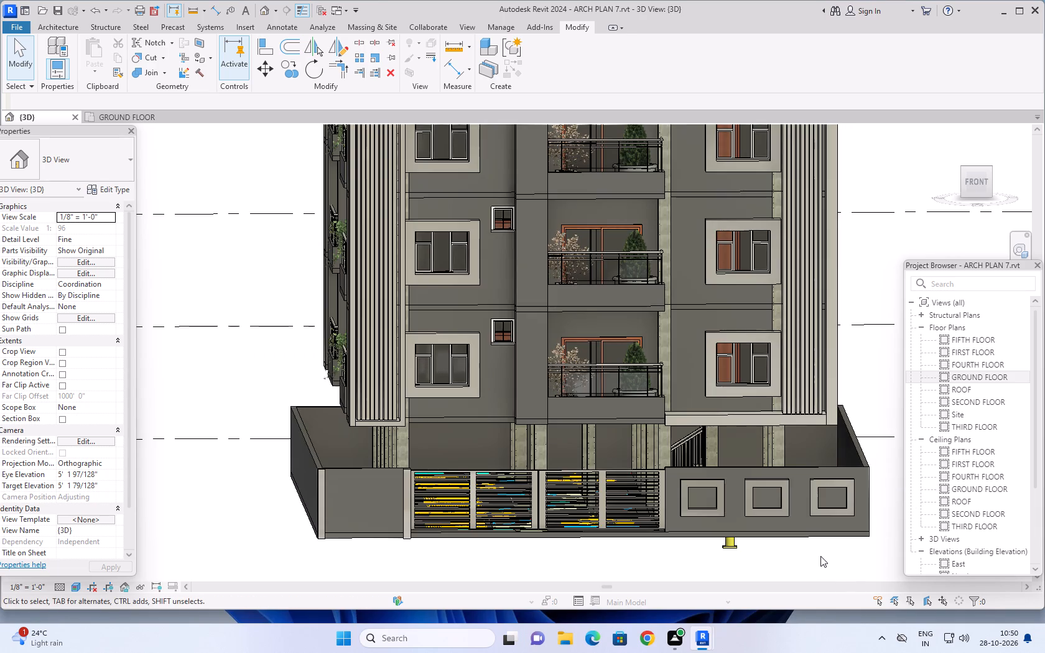
pyautogui.moveTo(821, 557); pyautogui.dragTo(795, 559, button='middle')
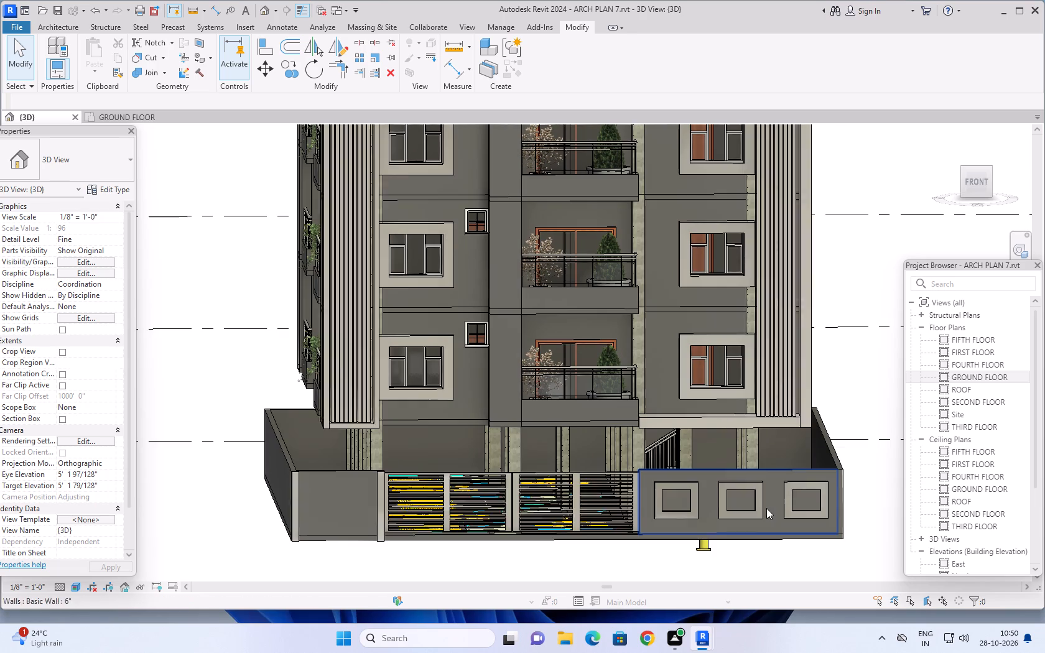
# Open the in-place gate model for editing and delete the solid extrusion forming the three wall panel frames and the two posts.
pyautogui.click(762, 502)
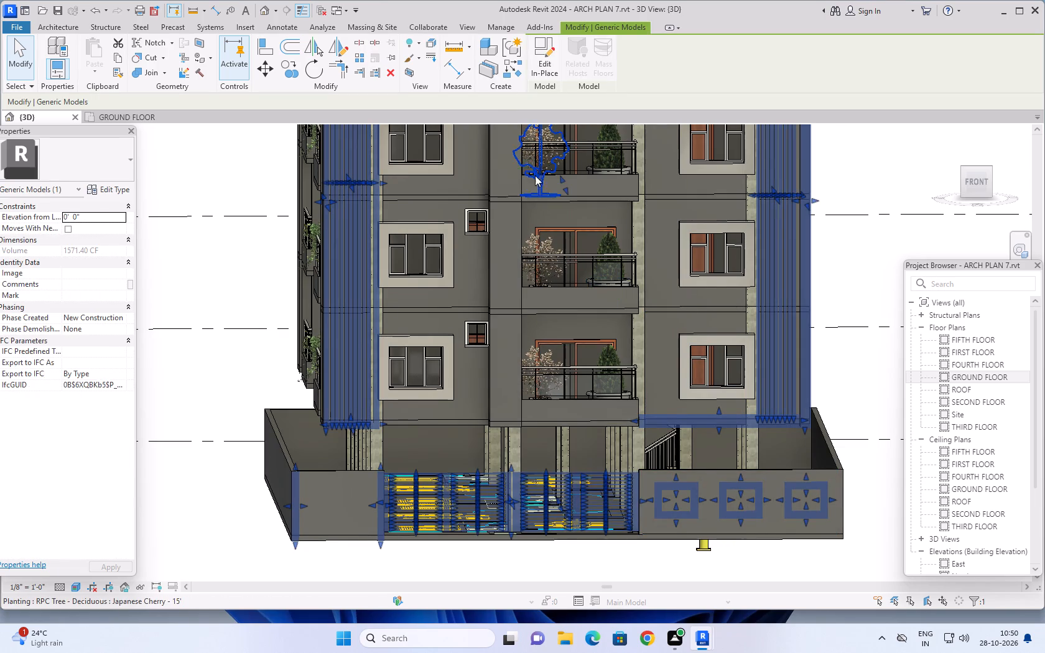
pyautogui.click(544, 45)
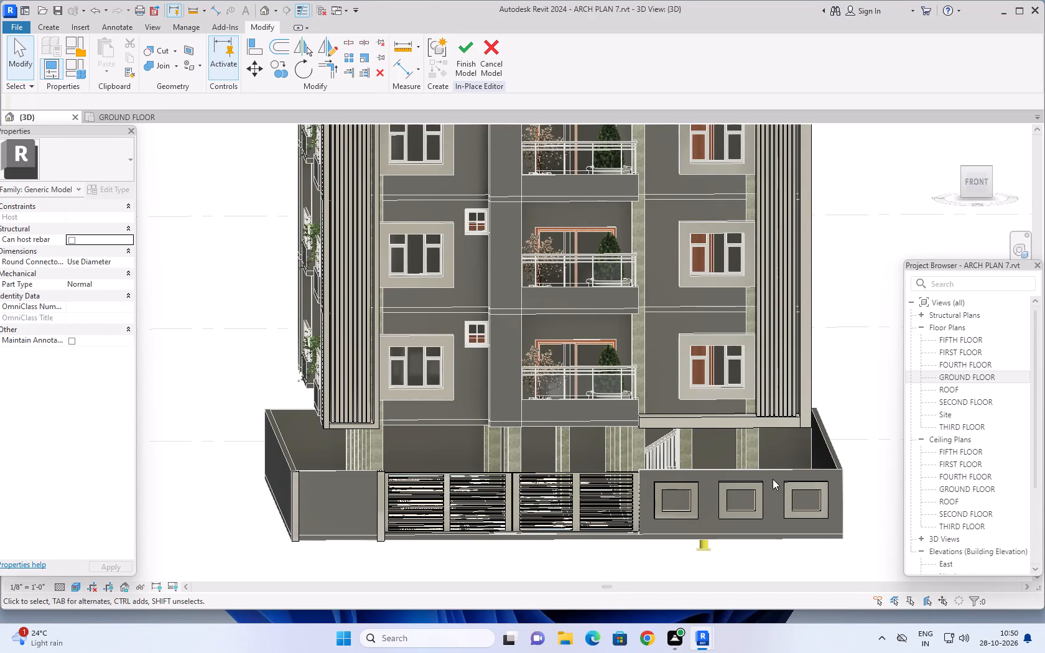
pyautogui.keyDown('shift'); pyautogui.moveTo(774, 555); pyautogui.dragTo(790, 530, button='middle'); pyautogui.keyUp('shift')
pyautogui.keyDown('shift'); pyautogui.moveTo(793, 540); pyautogui.dragTo(792, 549, button='middle'); pyautogui.keyUp('shift')
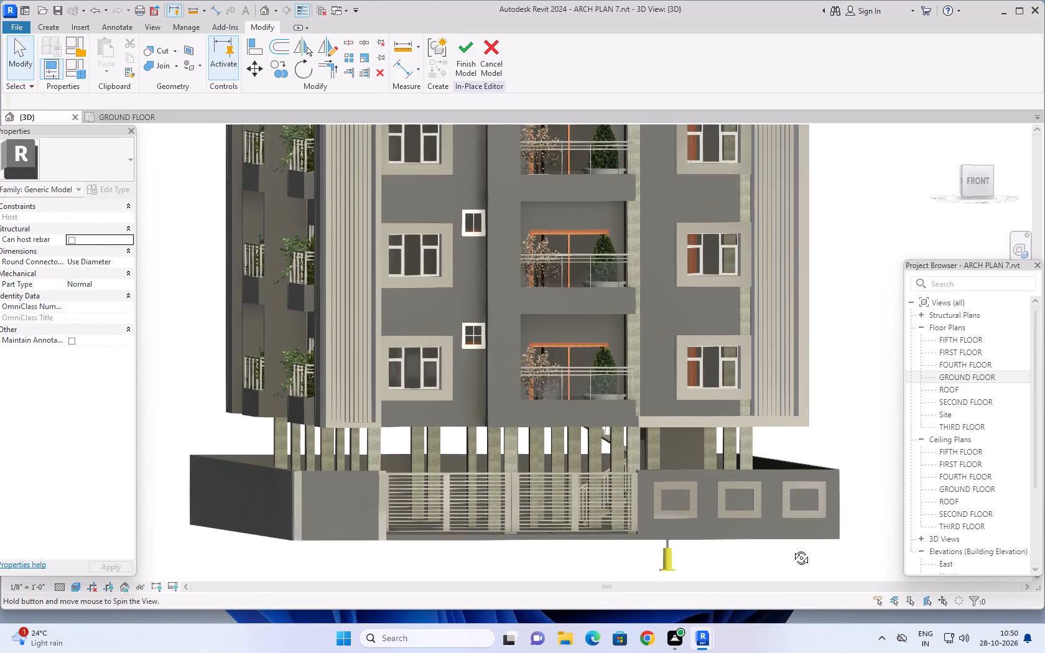
pyautogui.keyDown('shift'); pyautogui.moveTo(792, 549); pyautogui.dragTo(794, 562, button='middle'); pyautogui.keyUp('shift')
pyautogui.scroll(5, 695, 504)
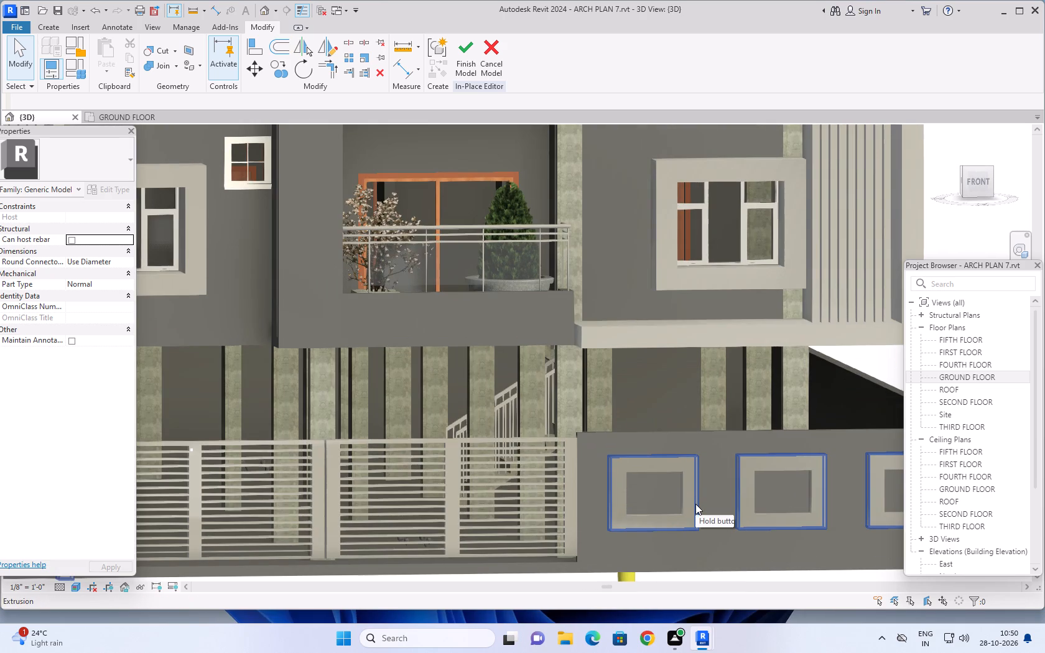
pyautogui.click(695, 504)
pyautogui.scroll(-4, 695, 504)
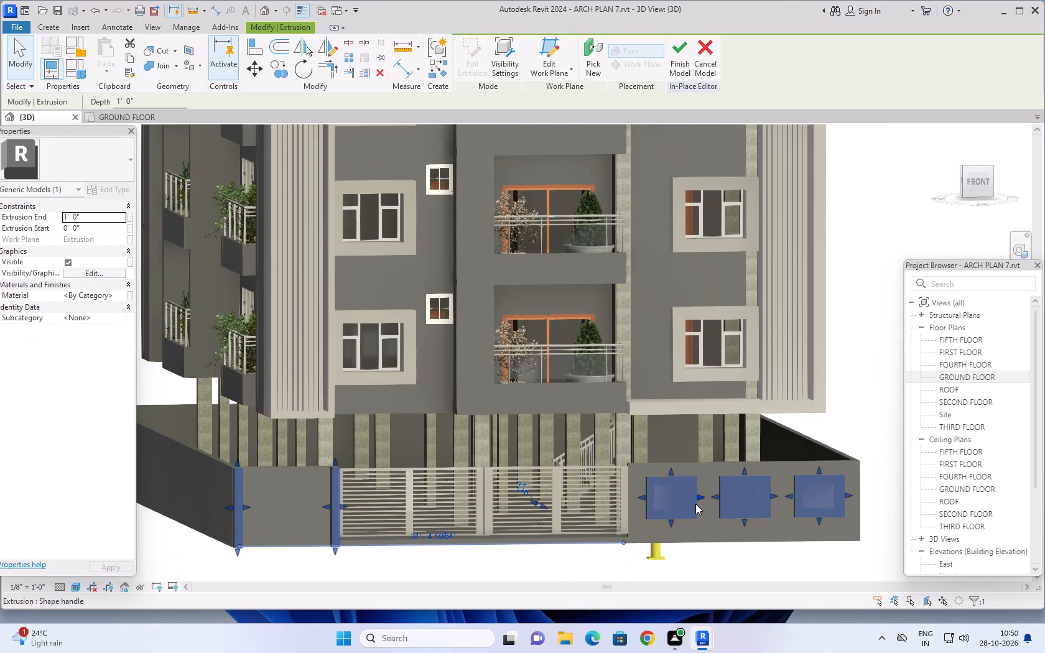
pyautogui.press('Delete')
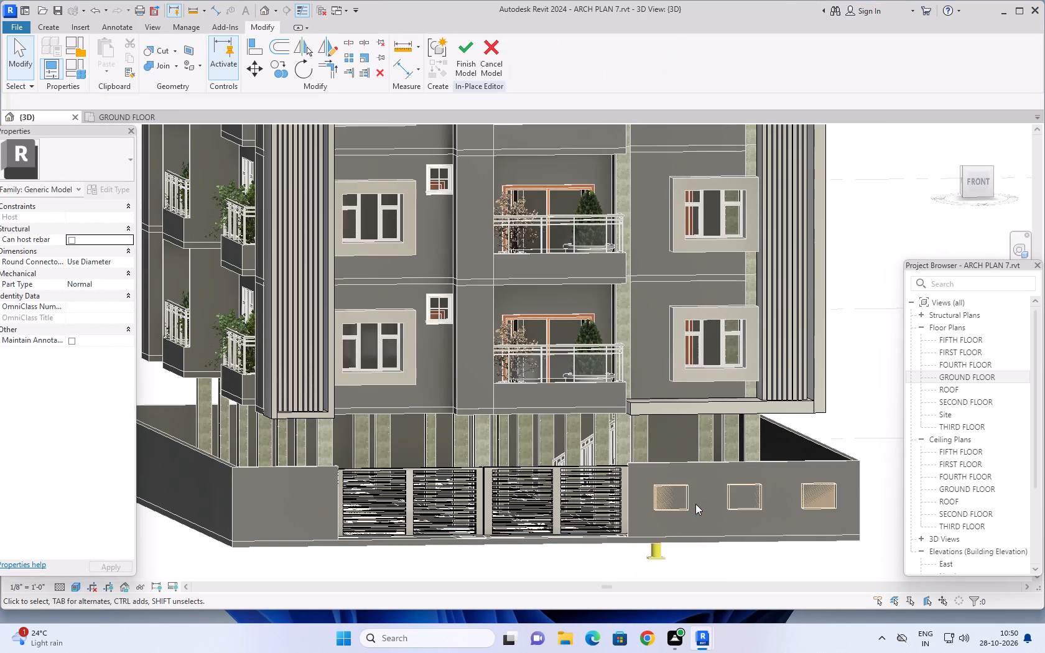
# Delete both void extrusions that cut the three rectangular openings into the front boundary wall.
pyautogui.click(675, 491)
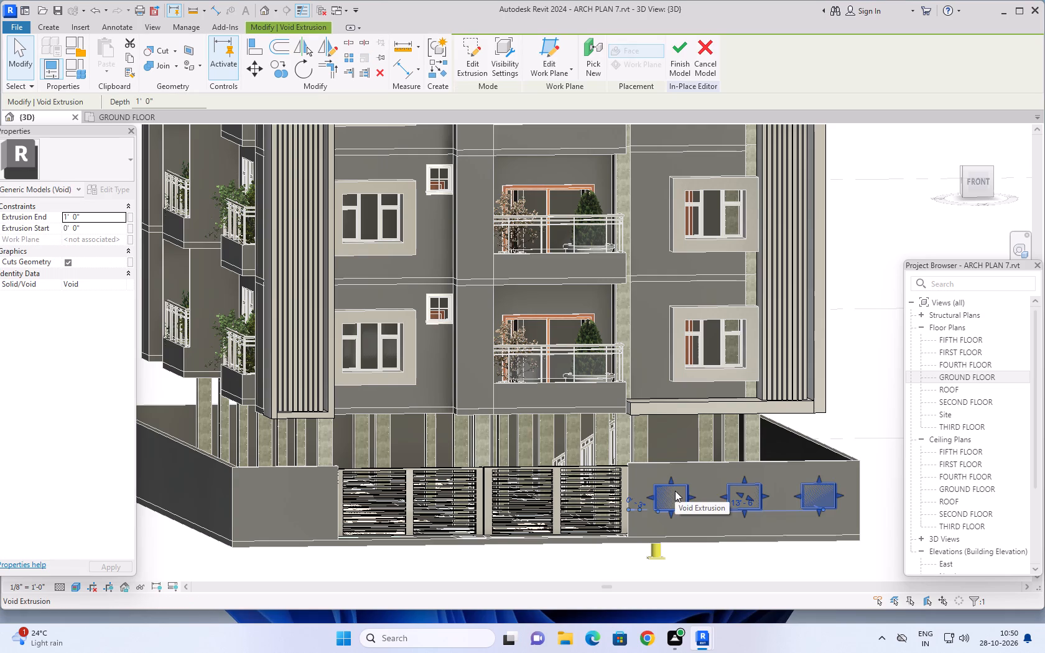
pyautogui.press('Delete')
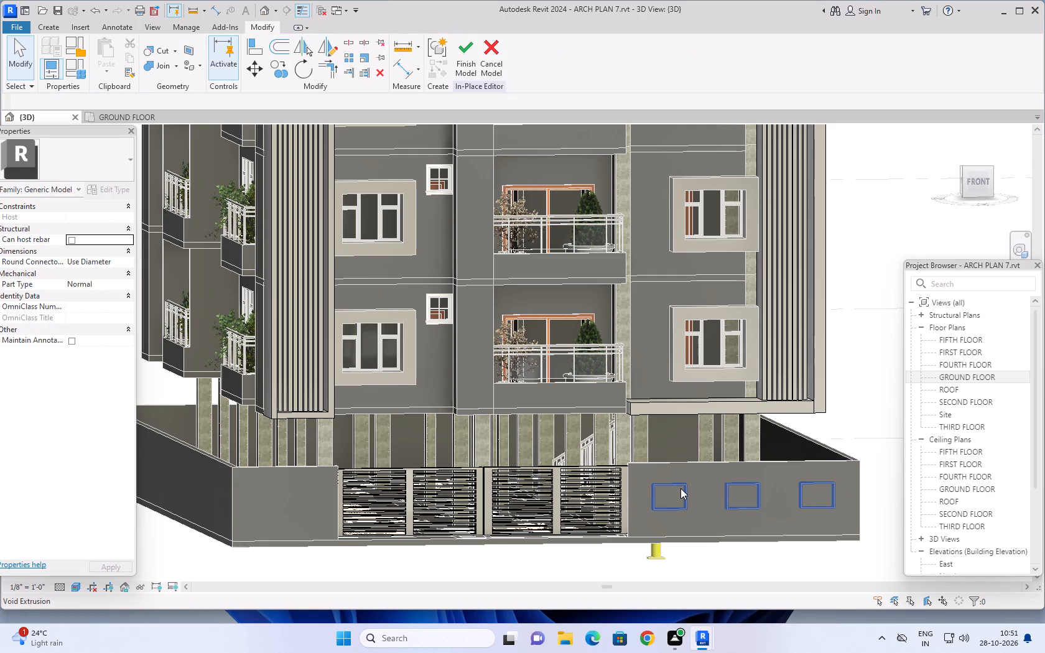
pyautogui.click(680, 488)
pyautogui.press('Delete')
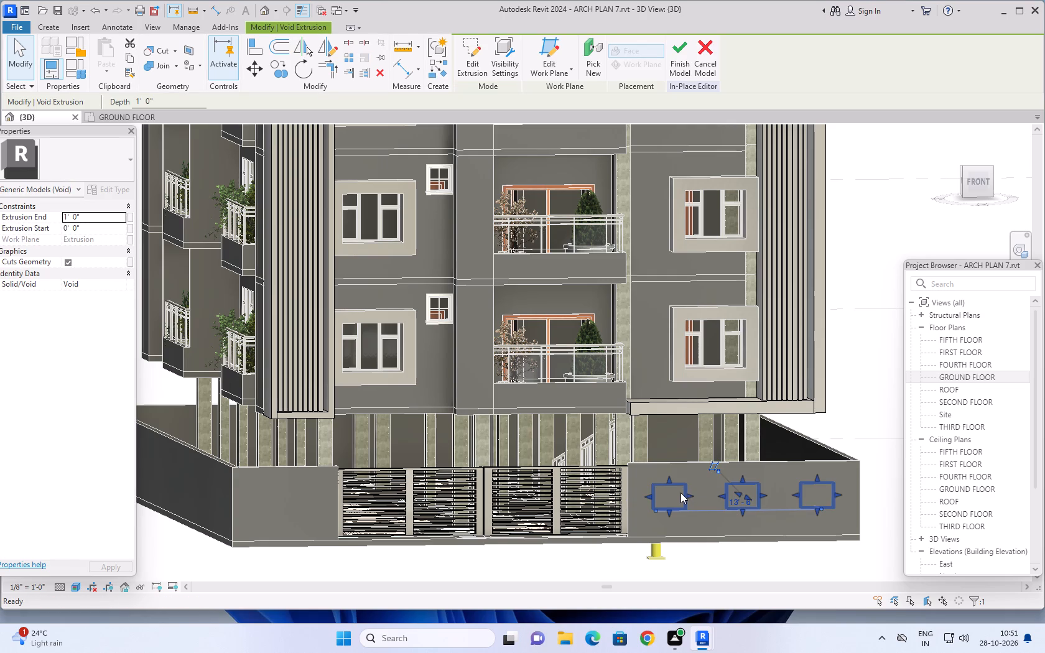
pyautogui.scroll(-1, 686, 505)
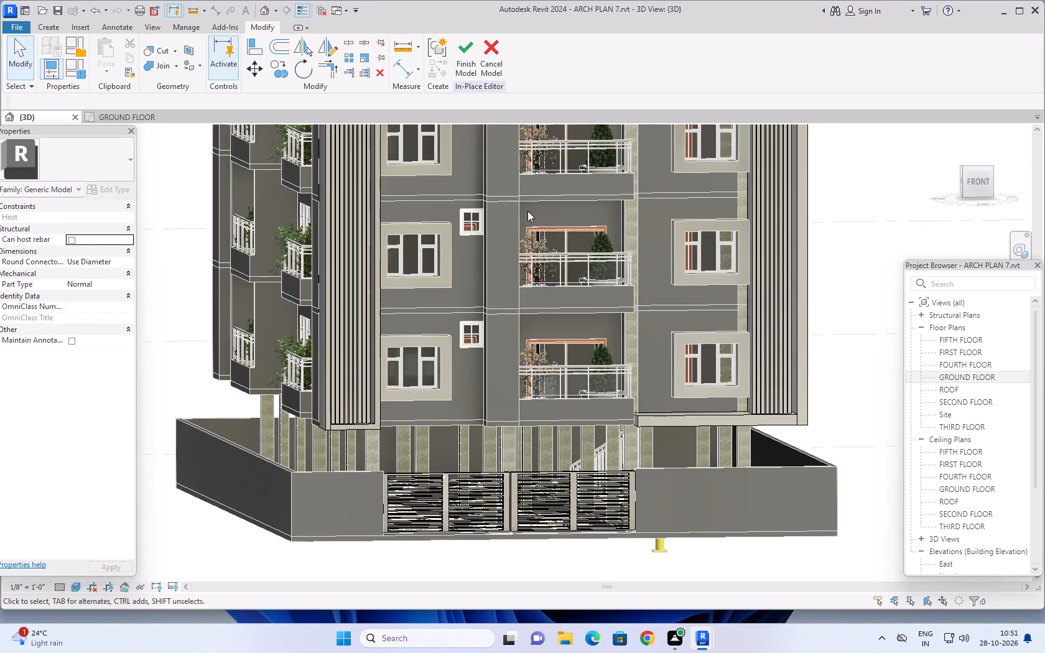
# Start a new solid extrusion in the in-place model, using the long front boundary wall section's face as the work plane.
pyautogui.click(52, 24)
pyautogui.click(101, 49)
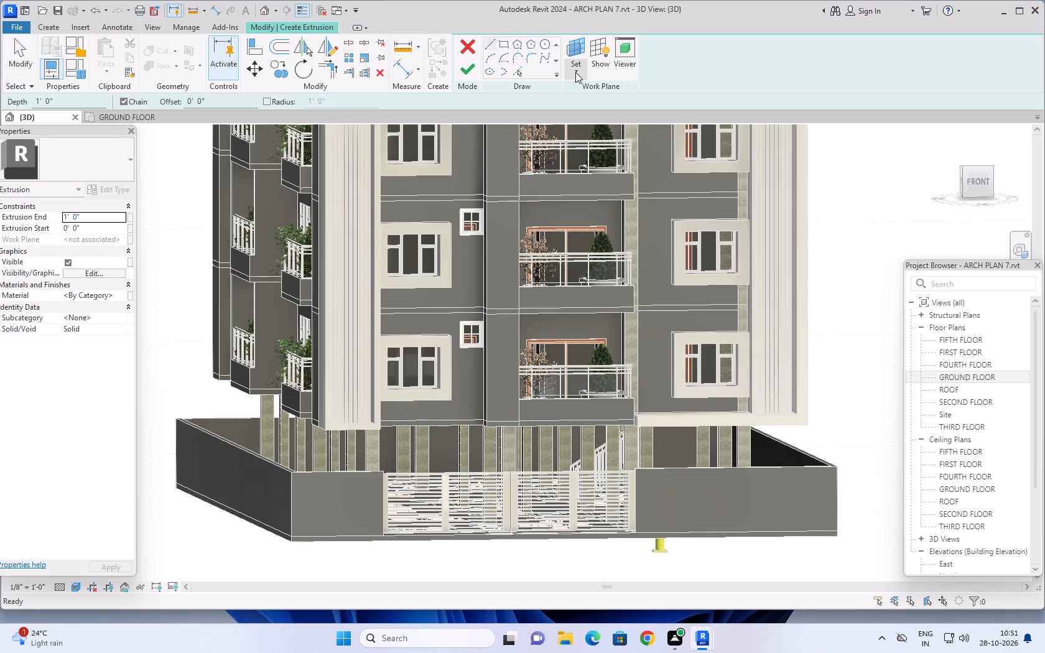
pyautogui.click(577, 73)
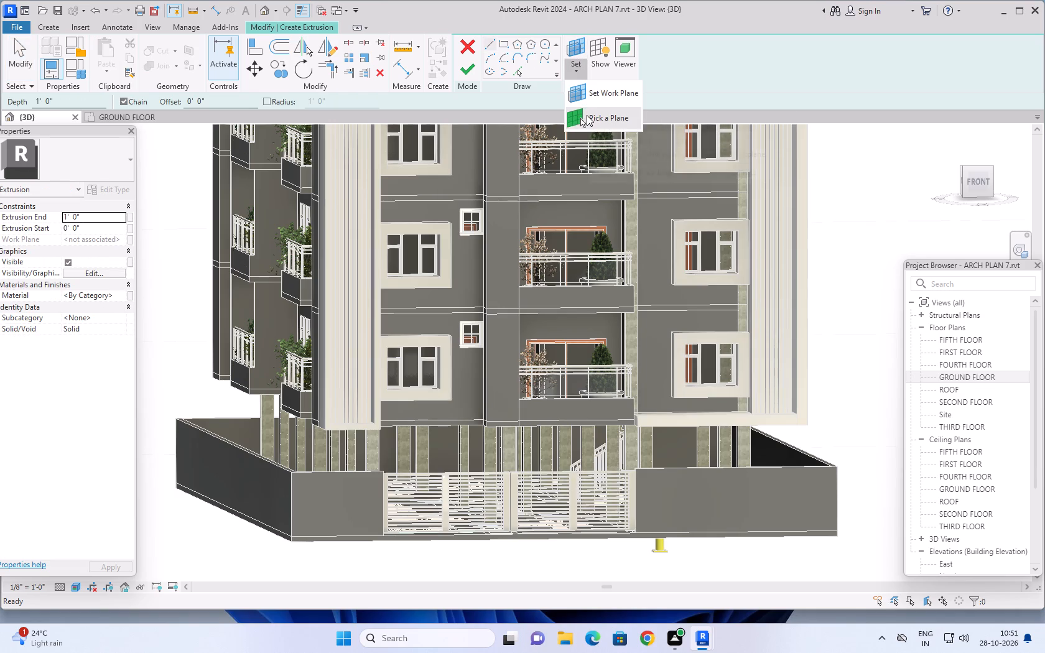
pyautogui.click(587, 115)
pyautogui.click(720, 515)
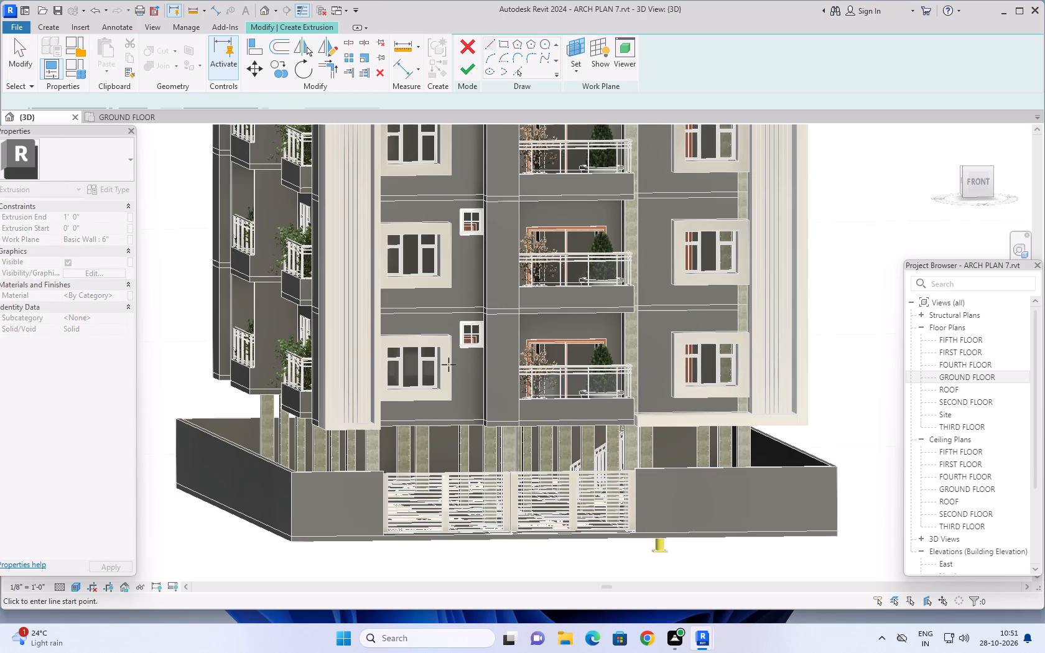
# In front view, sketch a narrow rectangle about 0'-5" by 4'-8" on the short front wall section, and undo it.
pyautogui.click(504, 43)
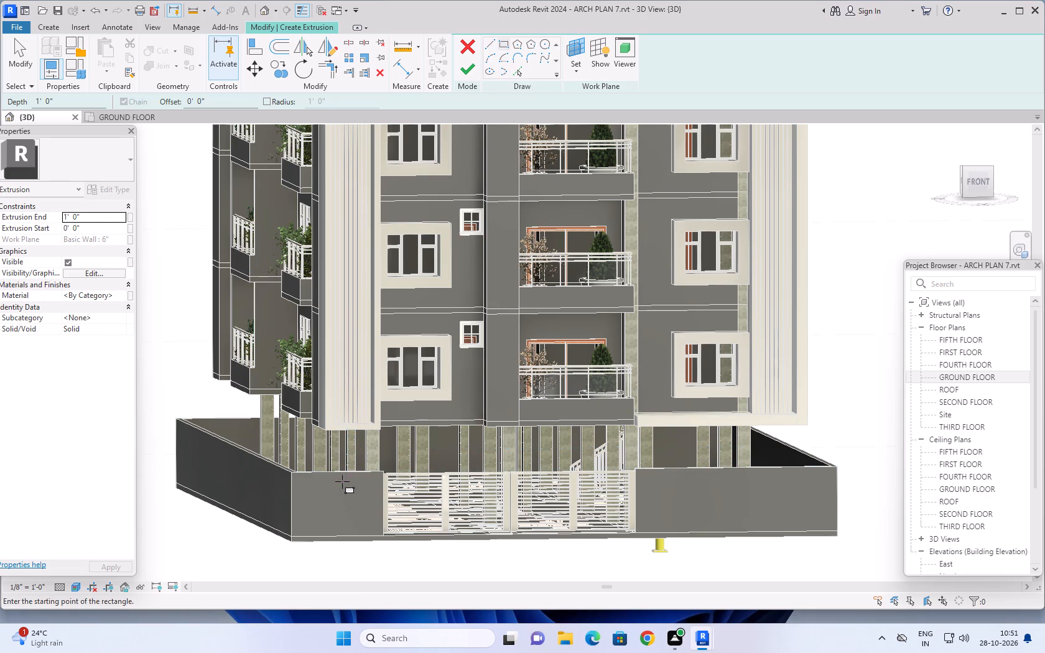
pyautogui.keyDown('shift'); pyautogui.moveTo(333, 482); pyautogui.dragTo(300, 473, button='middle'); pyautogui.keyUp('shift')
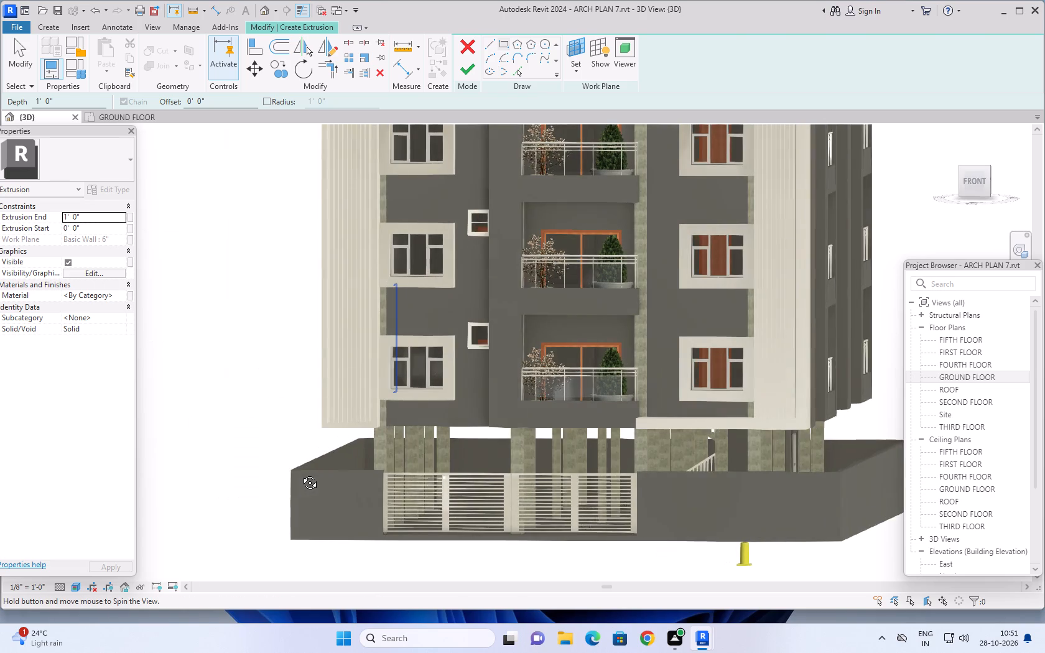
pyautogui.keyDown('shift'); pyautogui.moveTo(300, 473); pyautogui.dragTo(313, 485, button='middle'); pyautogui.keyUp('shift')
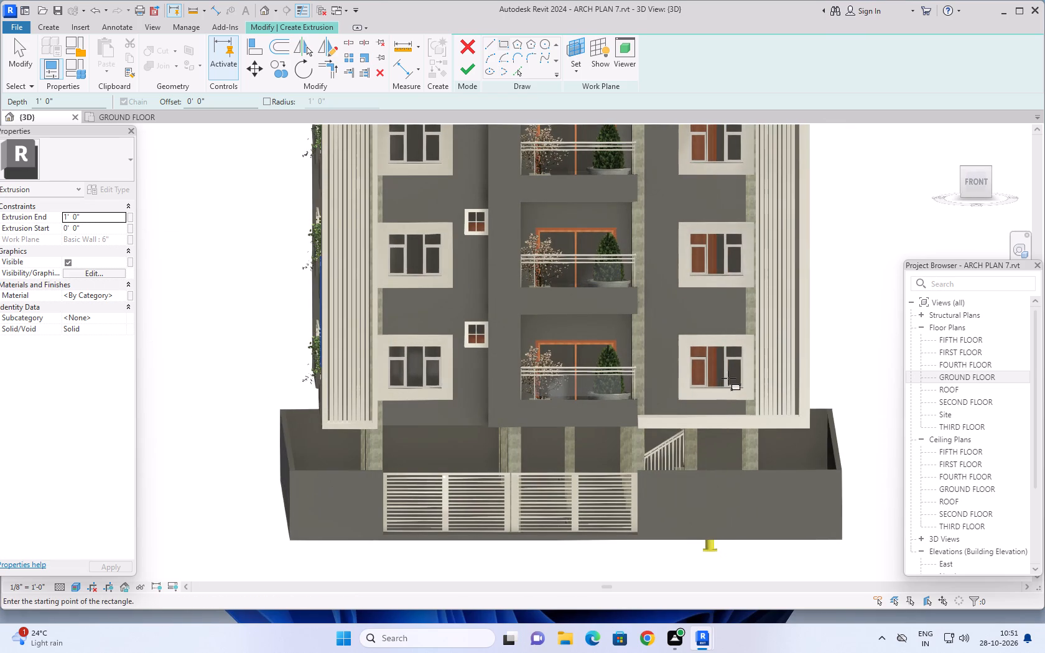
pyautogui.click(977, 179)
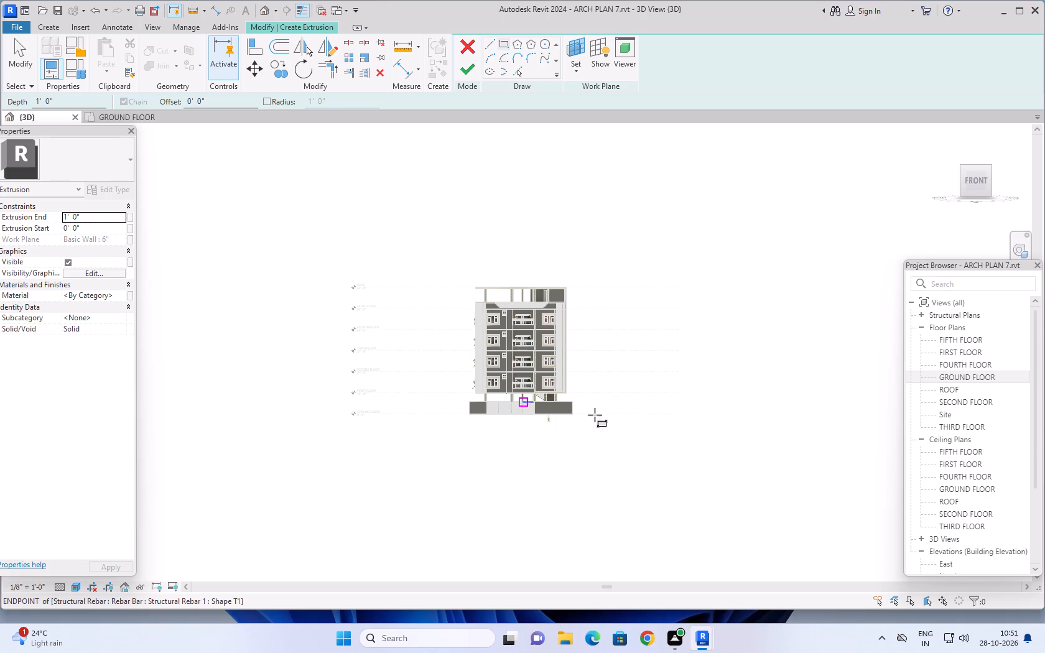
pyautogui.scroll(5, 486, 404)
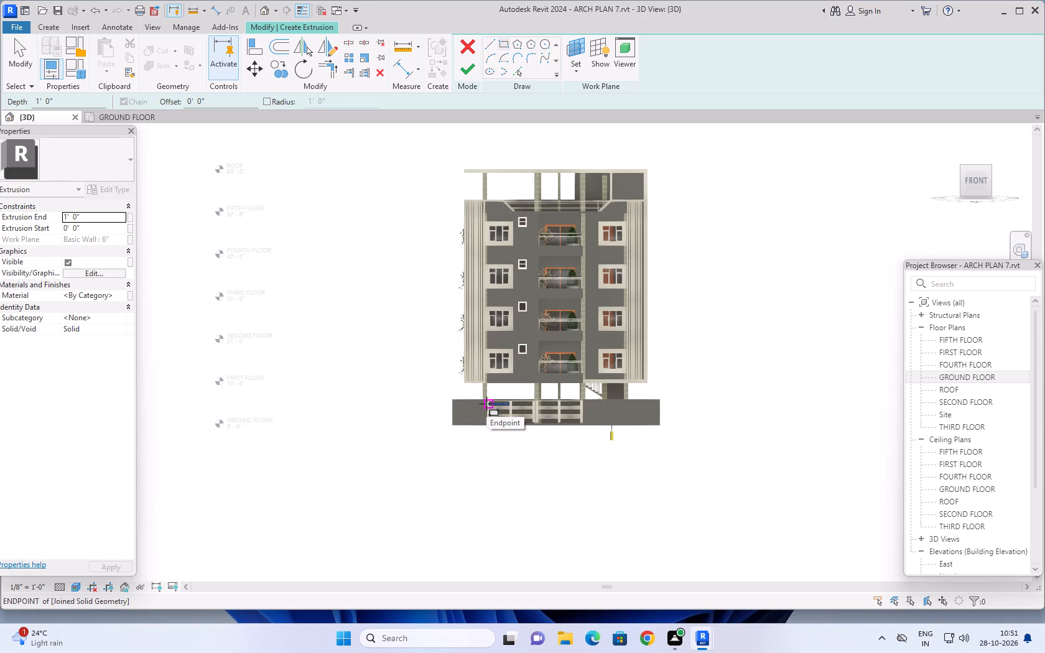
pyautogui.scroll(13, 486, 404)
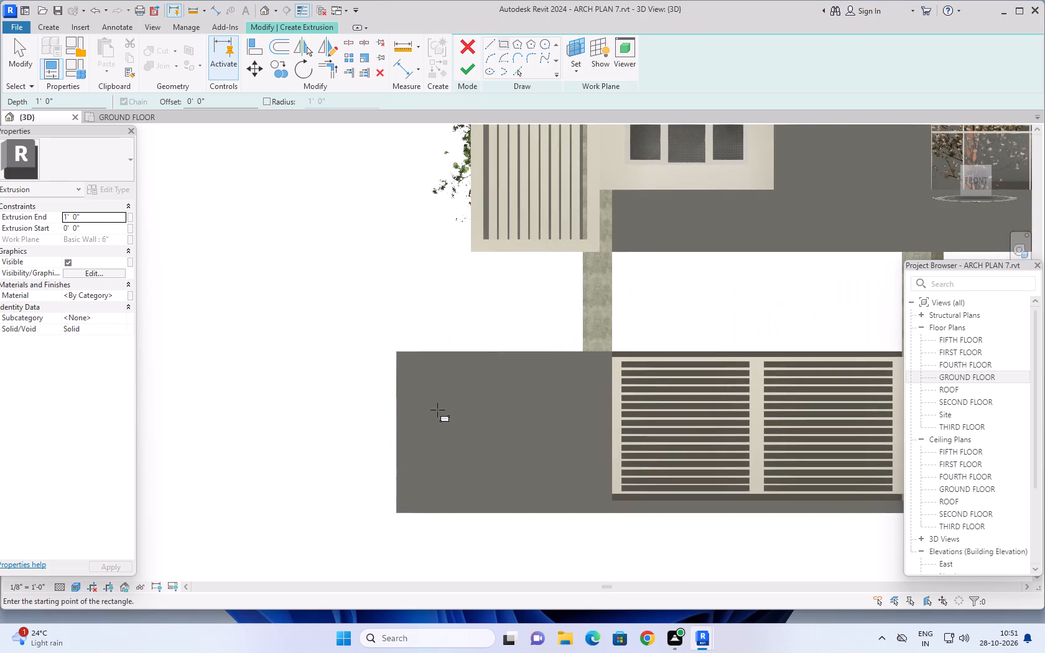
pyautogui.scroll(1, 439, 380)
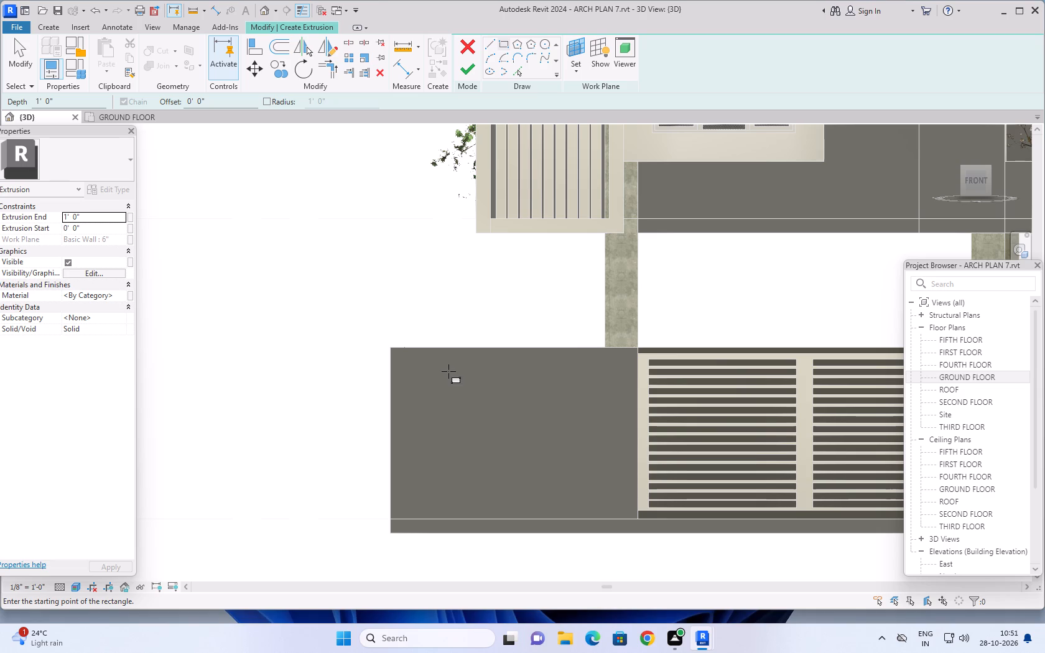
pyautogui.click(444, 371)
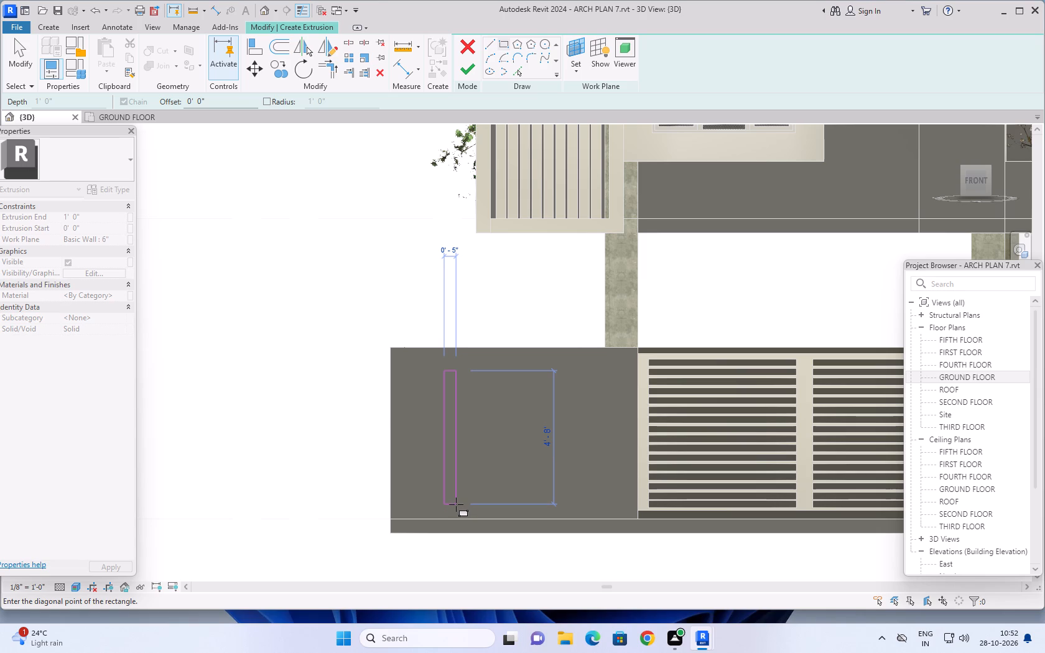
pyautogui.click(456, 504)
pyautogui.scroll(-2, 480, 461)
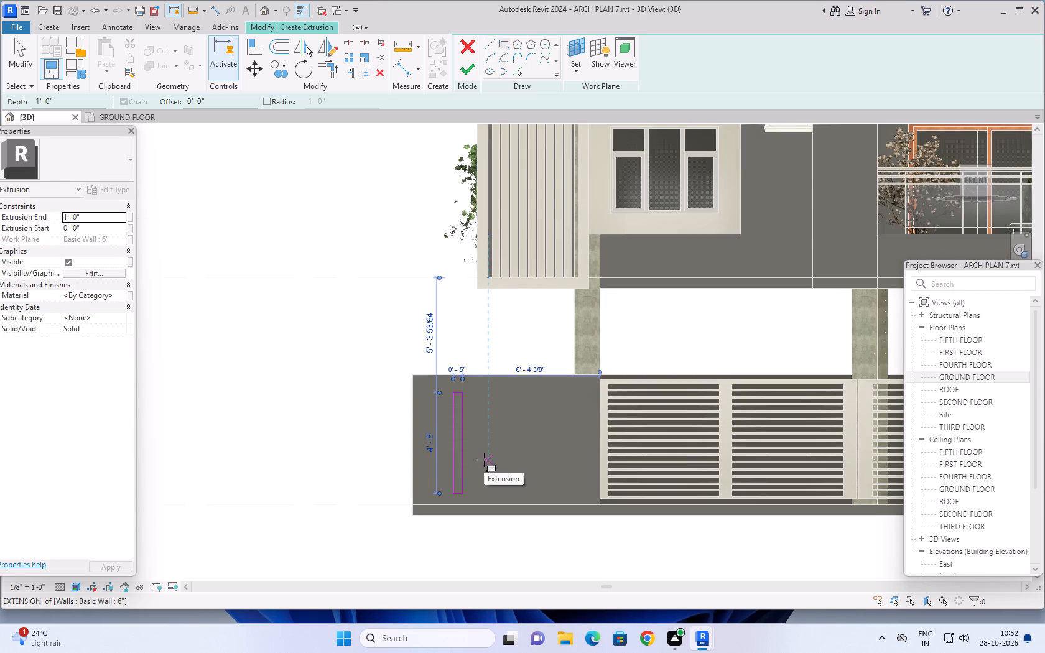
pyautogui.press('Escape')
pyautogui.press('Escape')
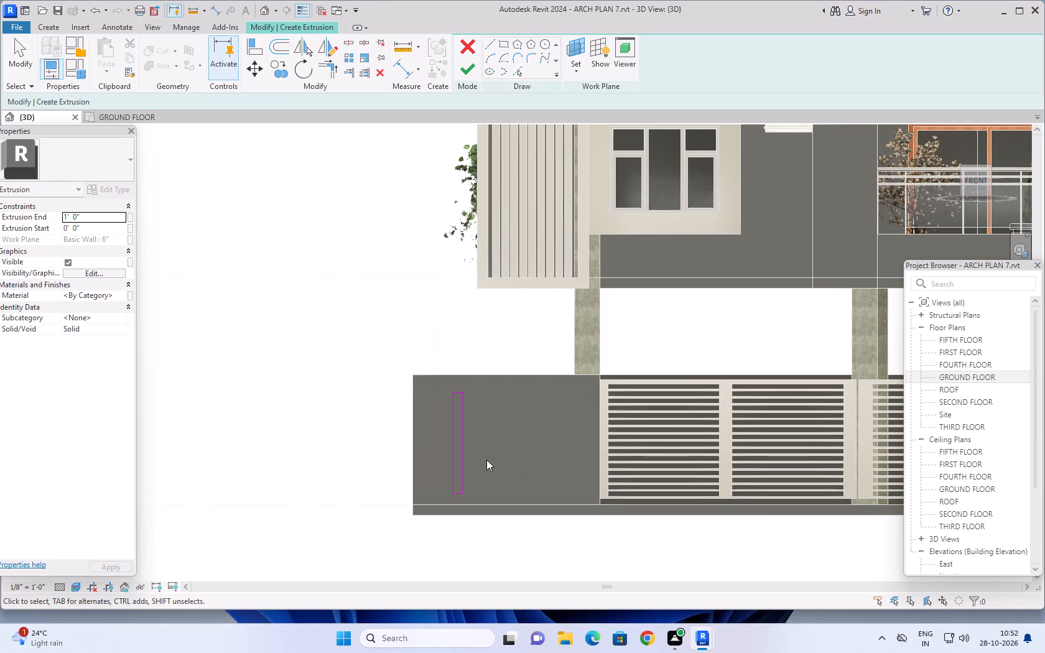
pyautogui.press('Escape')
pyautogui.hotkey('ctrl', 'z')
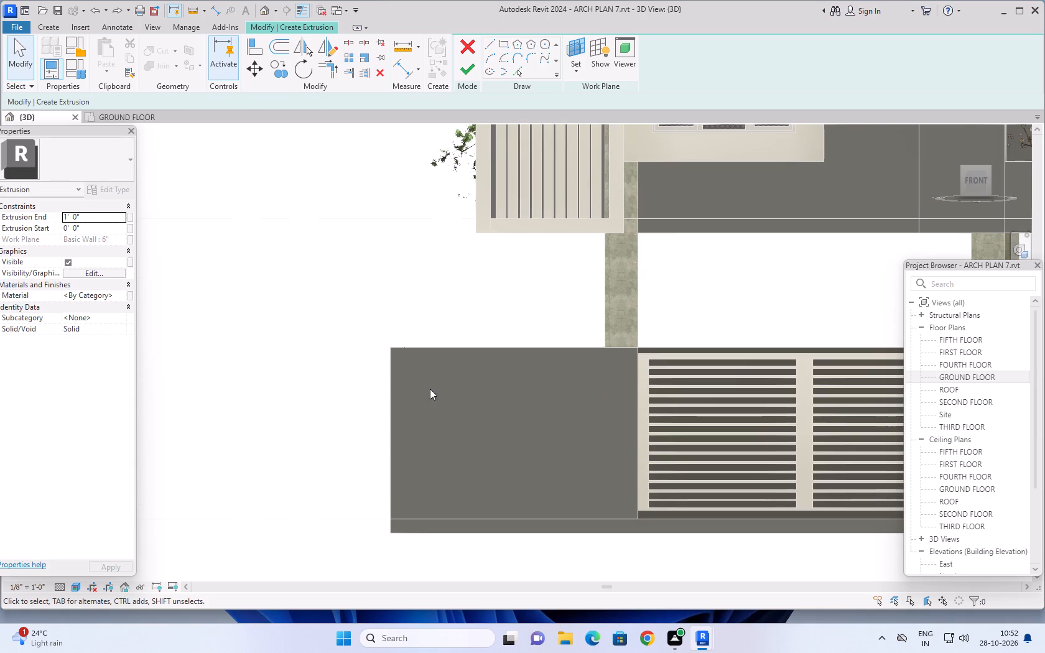
# Set the short front wall section's face as work plane and sketch a rectangle about 5'-9" by 4'-2" on it.
pyautogui.click(574, 70)
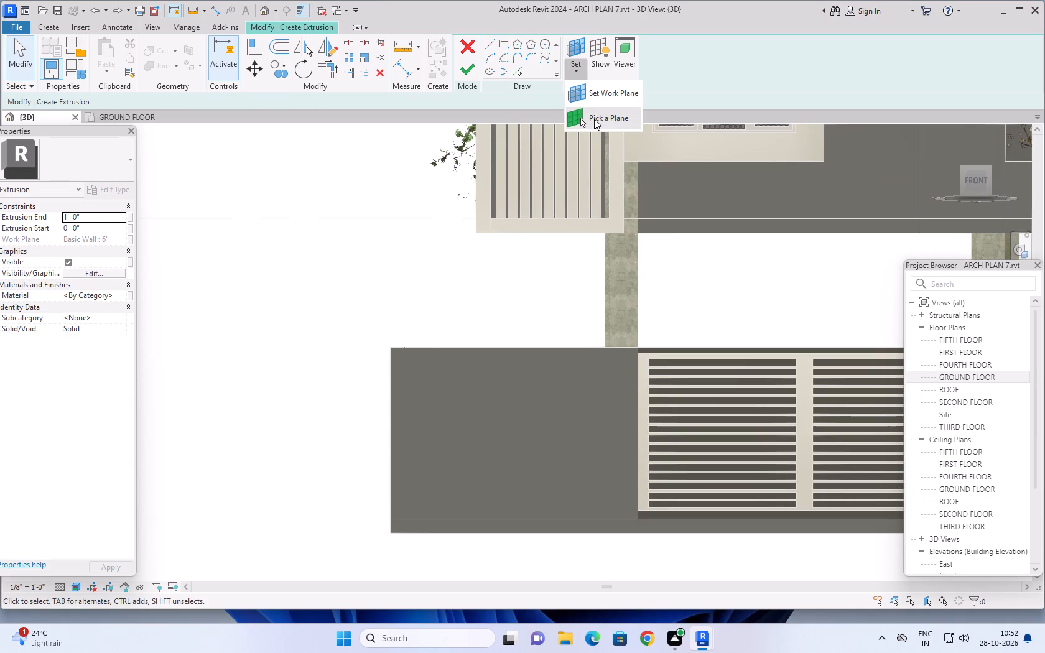
pyautogui.click(594, 119)
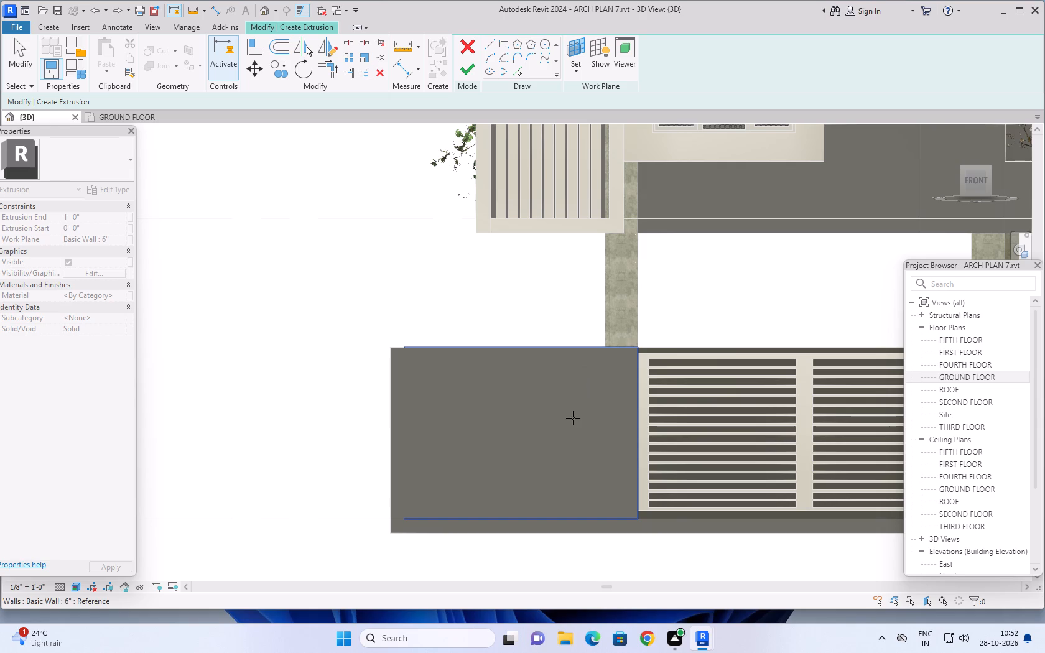
pyautogui.click(573, 418)
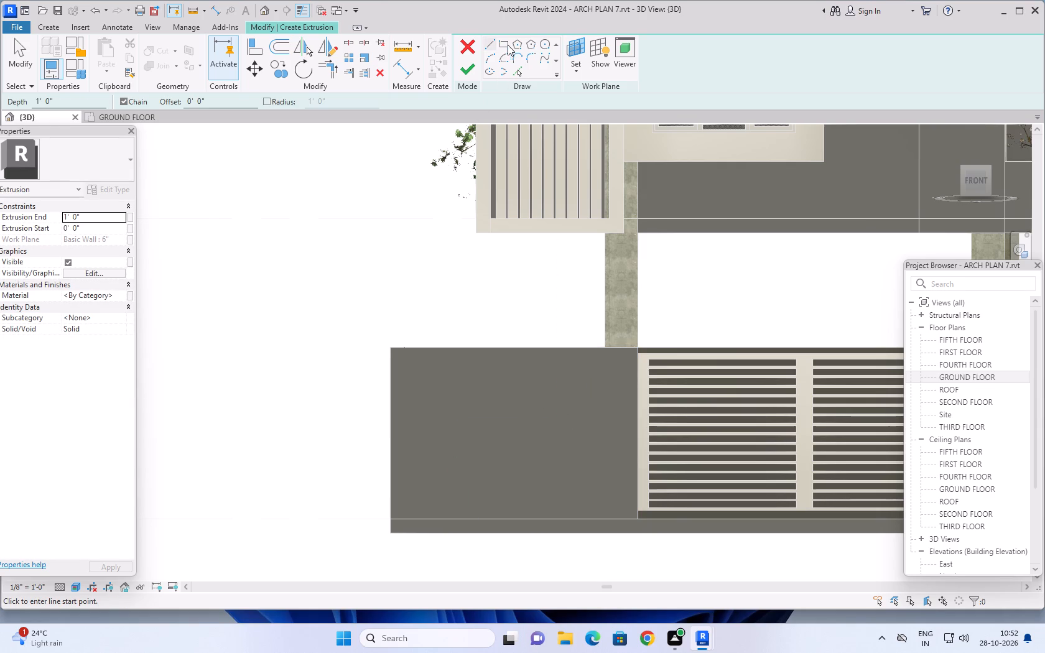
pyautogui.click(503, 45)
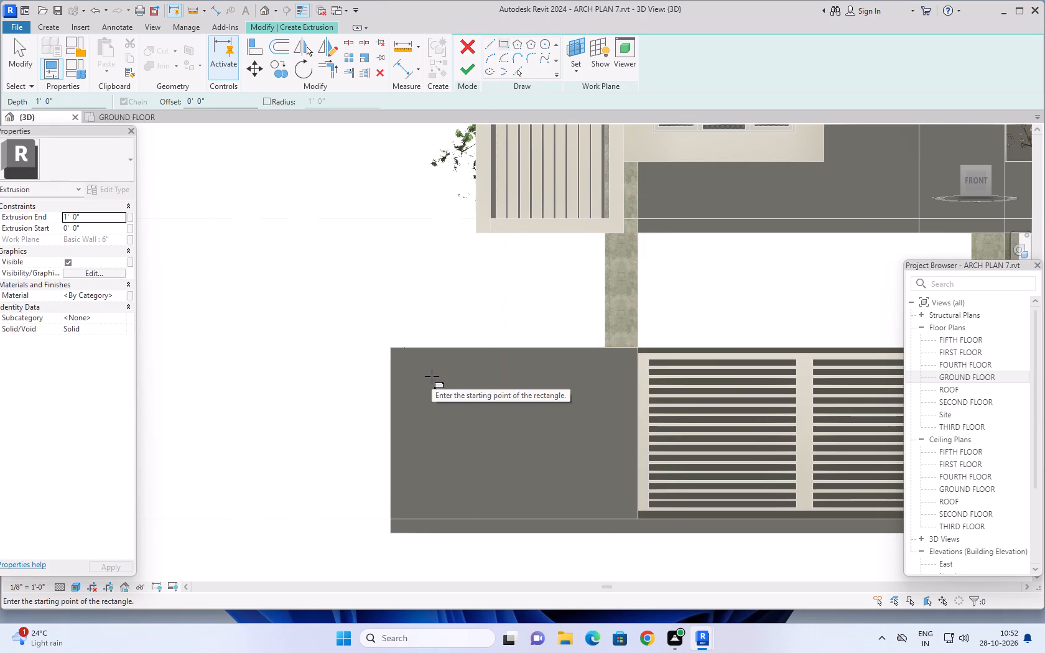
pyautogui.click(434, 376)
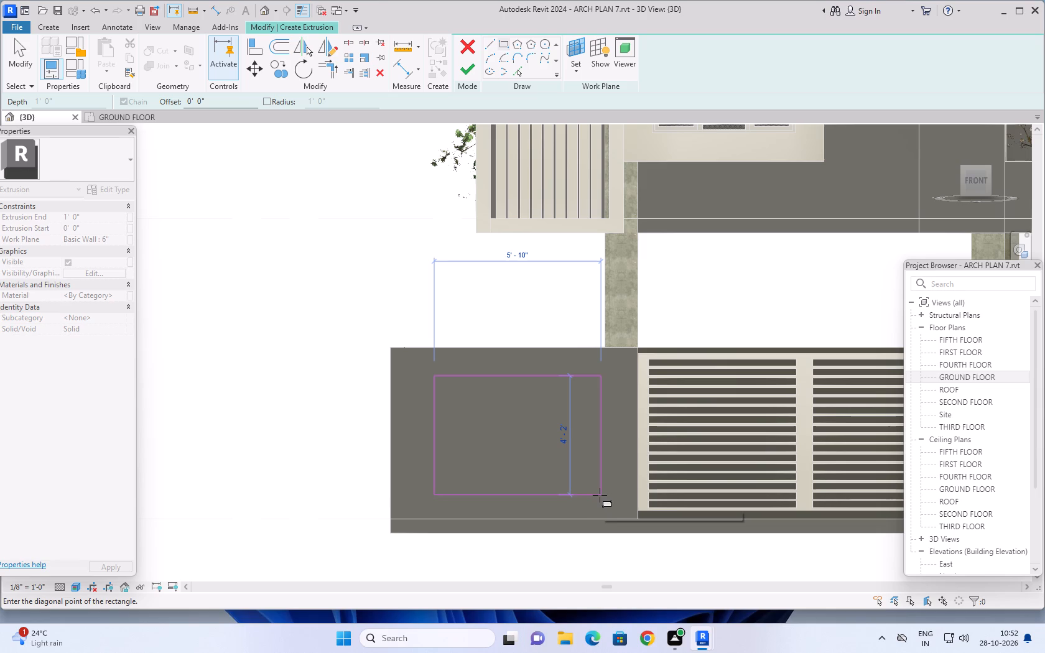
pyautogui.click(600, 495)
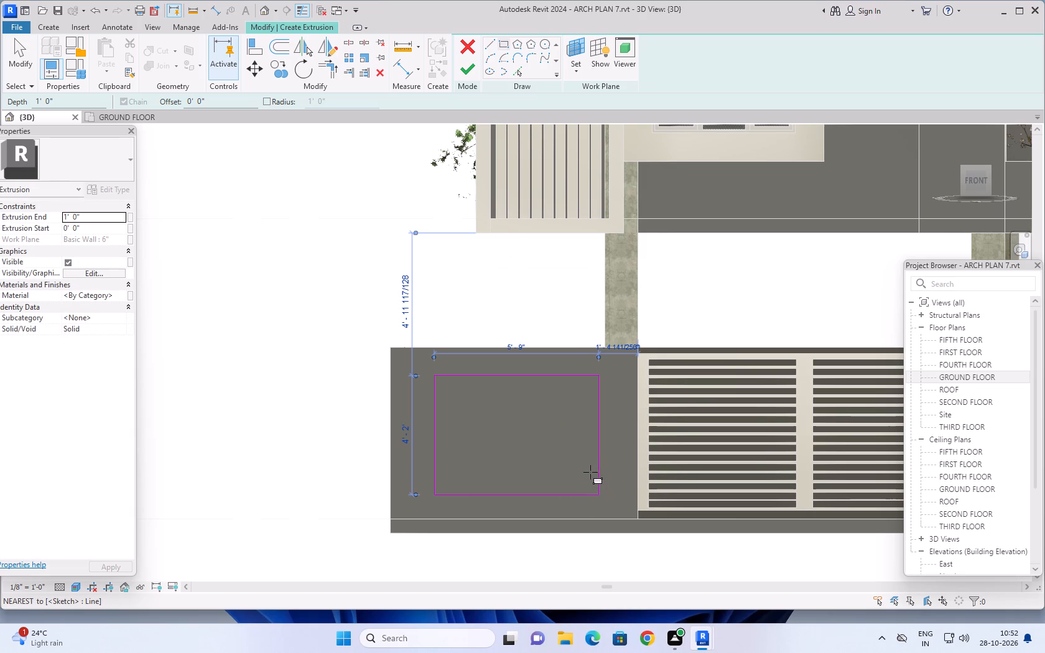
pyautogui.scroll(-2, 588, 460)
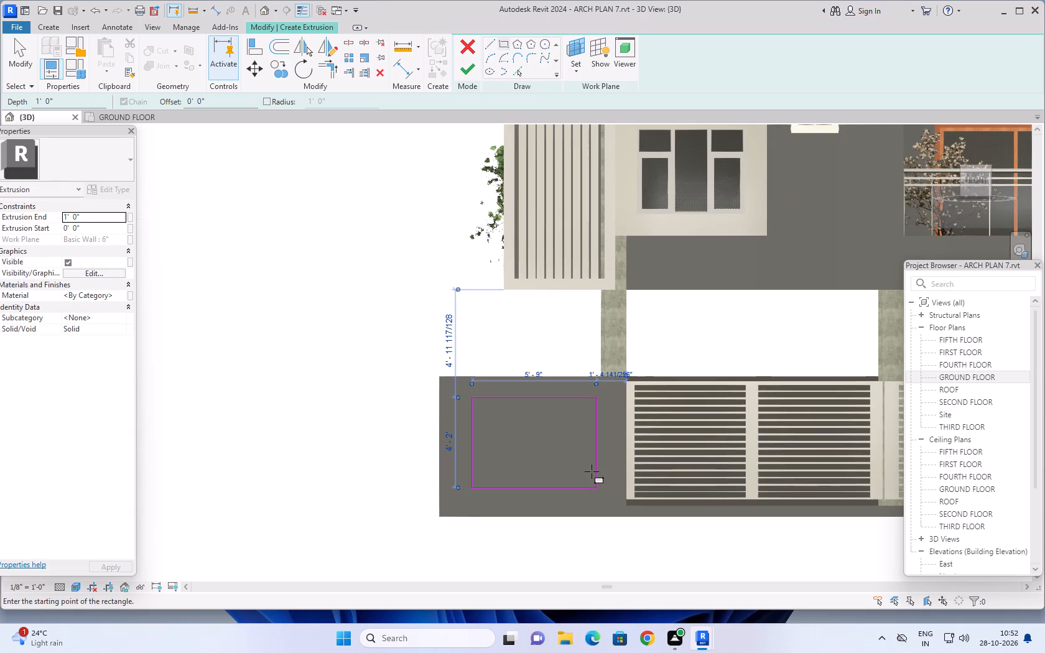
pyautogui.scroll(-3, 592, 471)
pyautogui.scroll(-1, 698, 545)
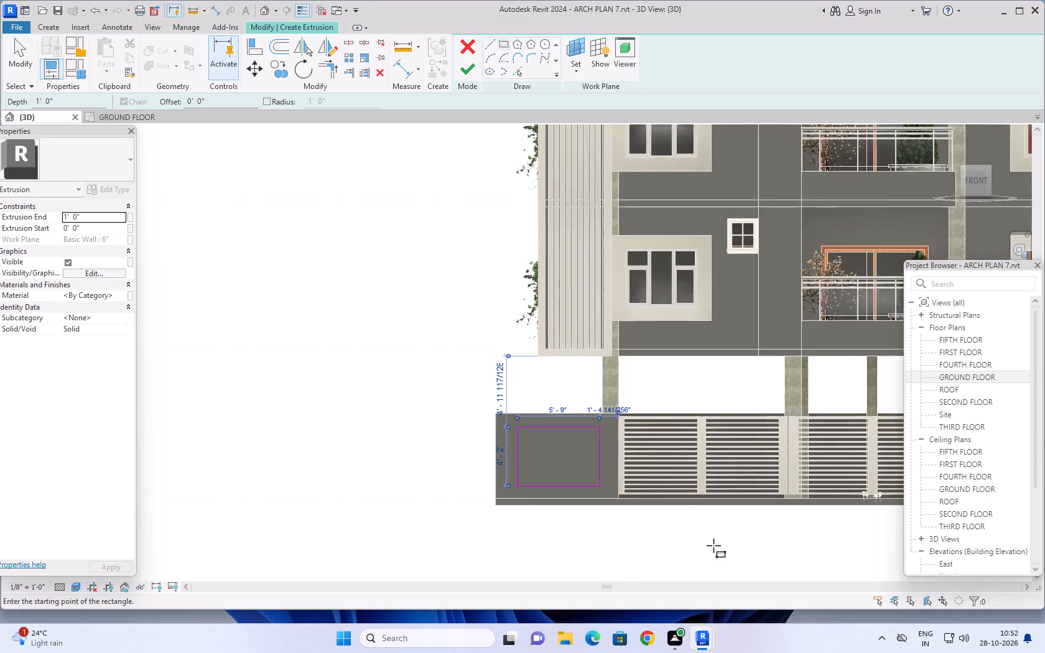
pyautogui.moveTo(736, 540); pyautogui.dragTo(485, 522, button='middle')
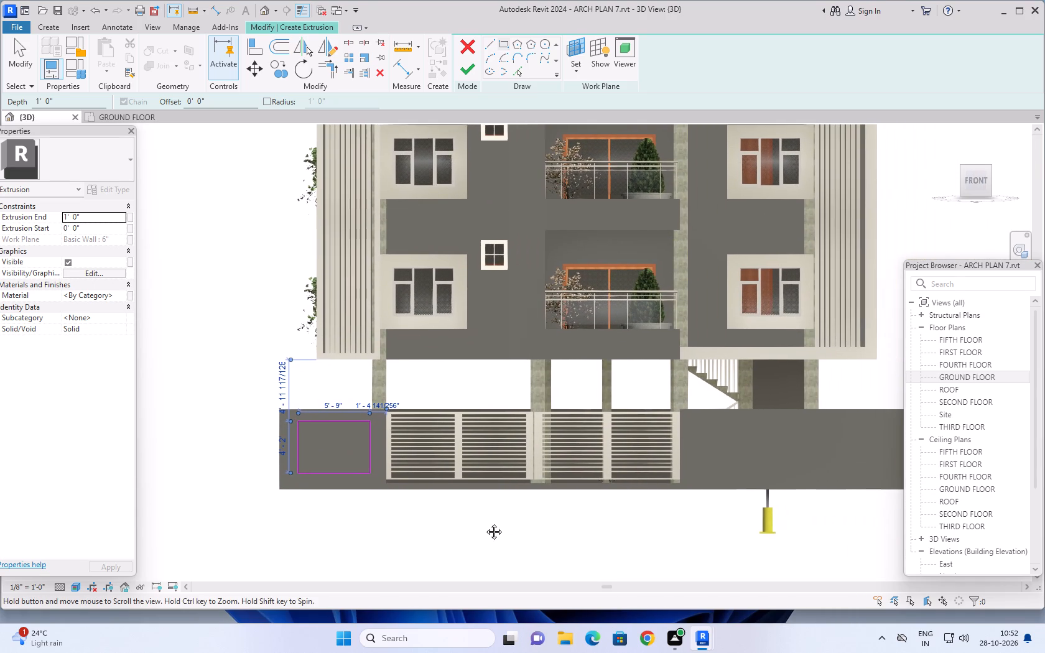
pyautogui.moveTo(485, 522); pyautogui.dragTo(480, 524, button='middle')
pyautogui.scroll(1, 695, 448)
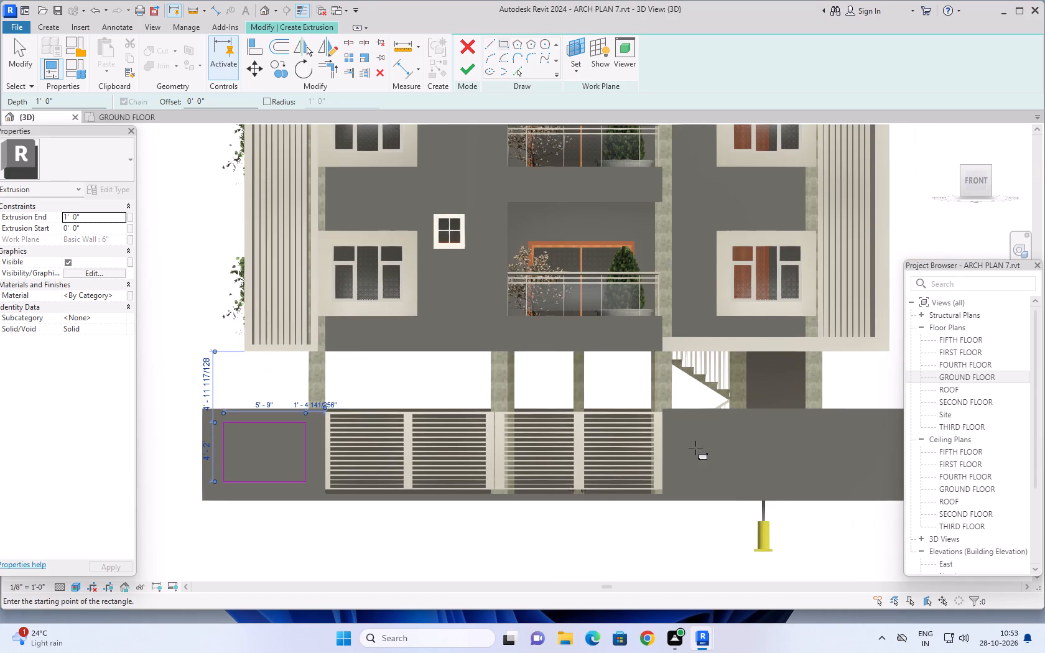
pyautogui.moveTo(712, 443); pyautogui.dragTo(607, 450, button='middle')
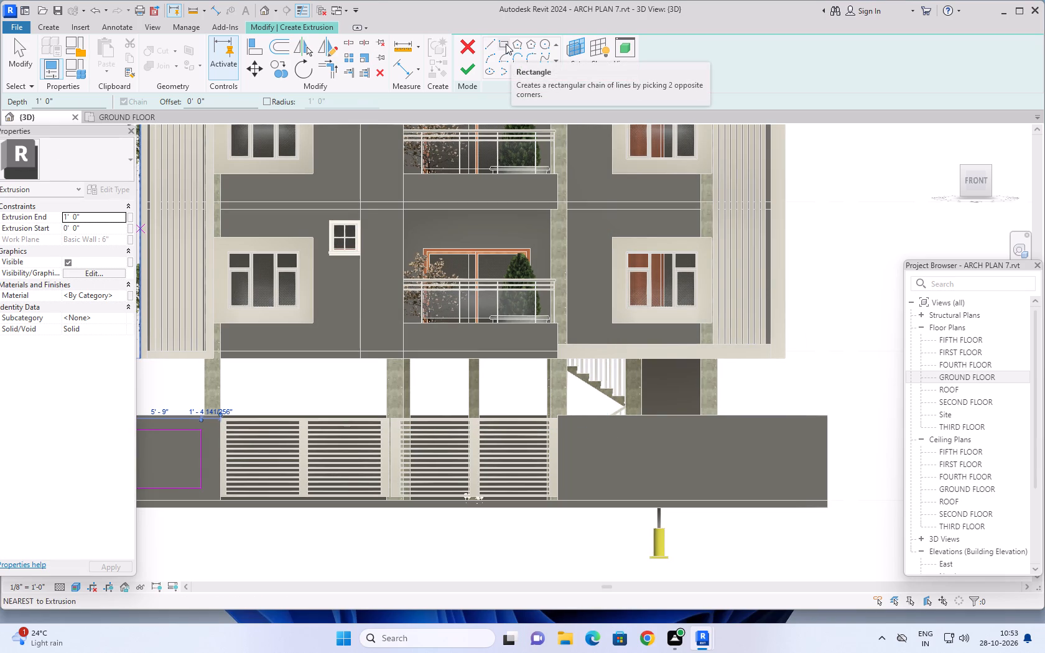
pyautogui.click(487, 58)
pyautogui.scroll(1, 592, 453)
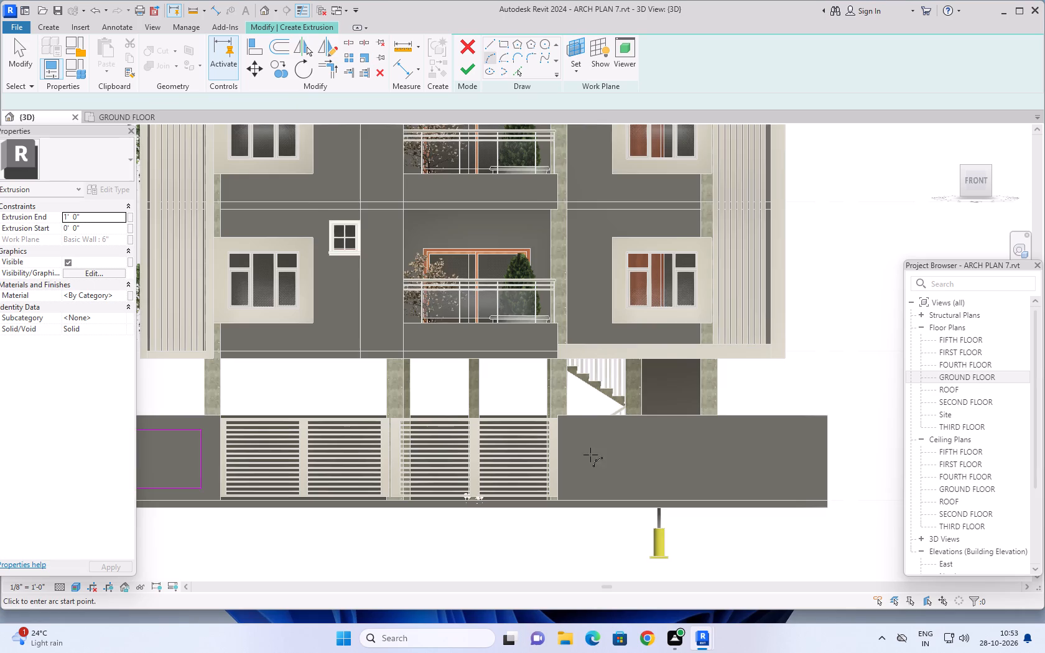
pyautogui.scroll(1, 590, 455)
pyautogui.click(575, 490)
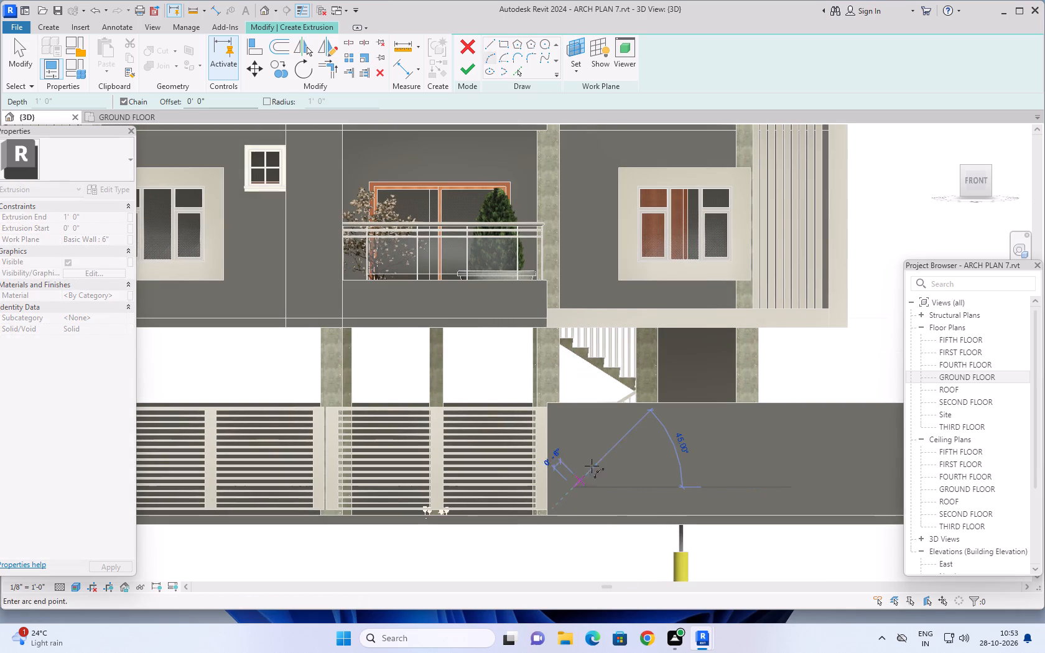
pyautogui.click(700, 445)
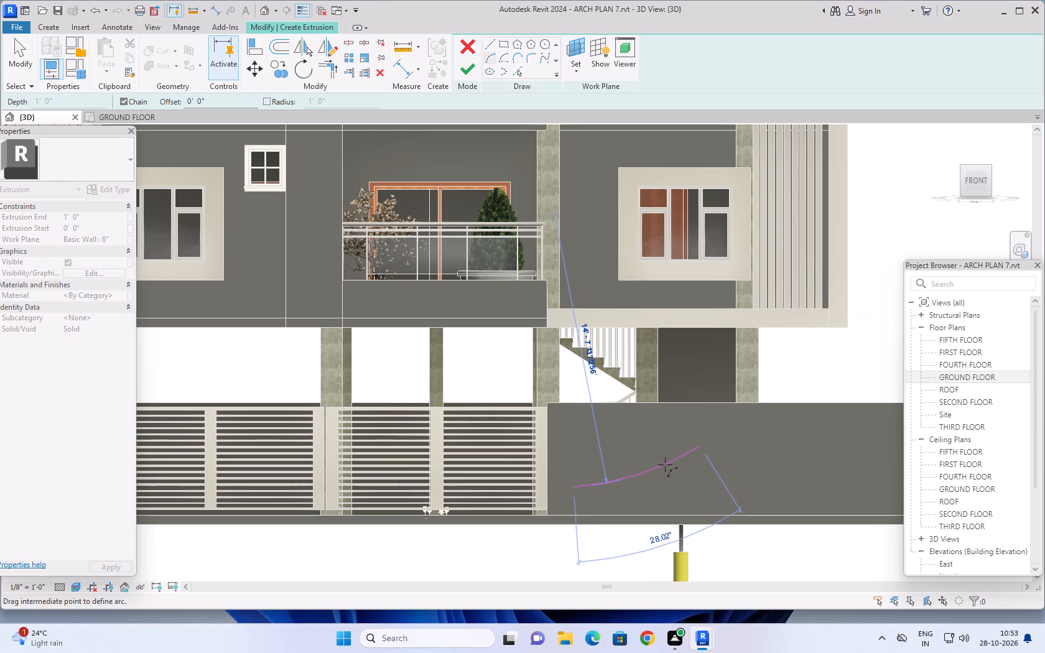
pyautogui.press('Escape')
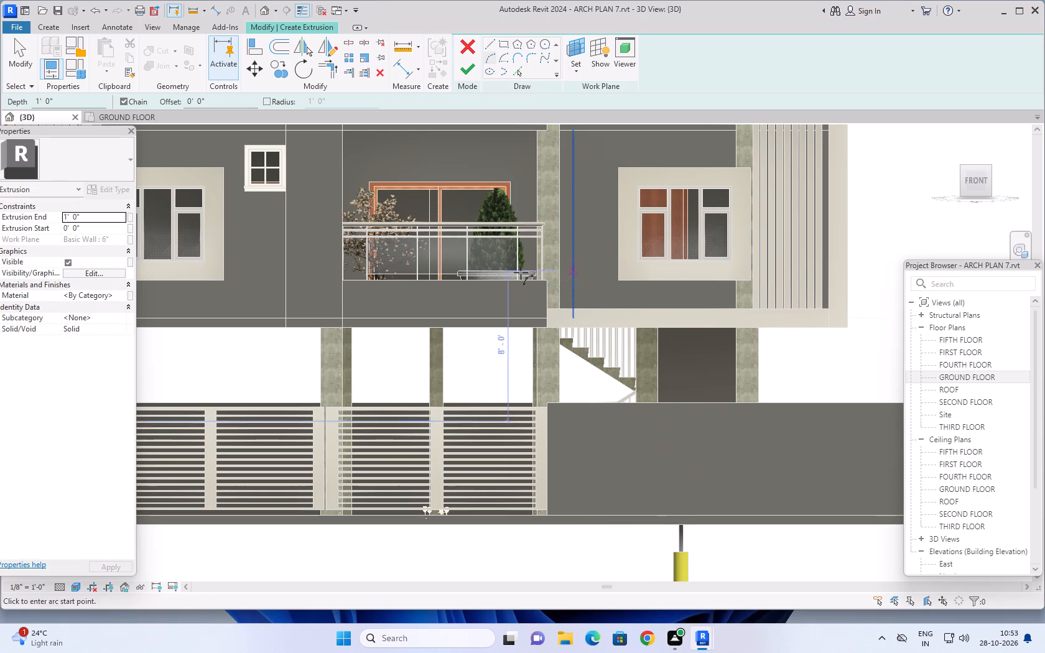
# Sketch a horizontal rectangle about 6'-7" by 0'-7" near the top of the long front wall section, beside the gate.
pyautogui.click(503, 42)
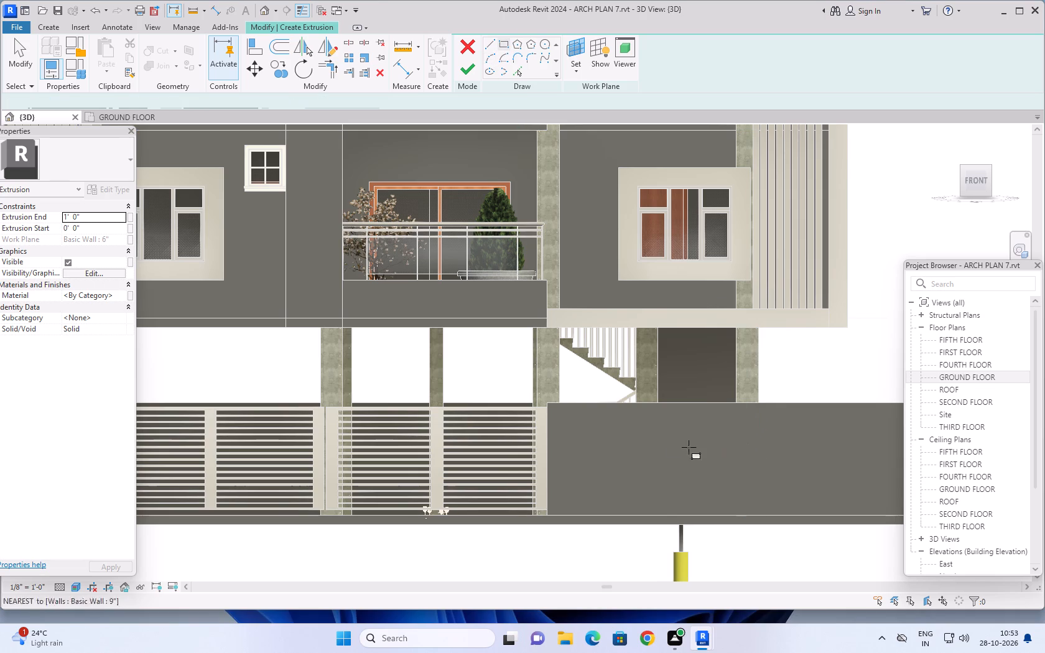
pyautogui.click(575, 424)
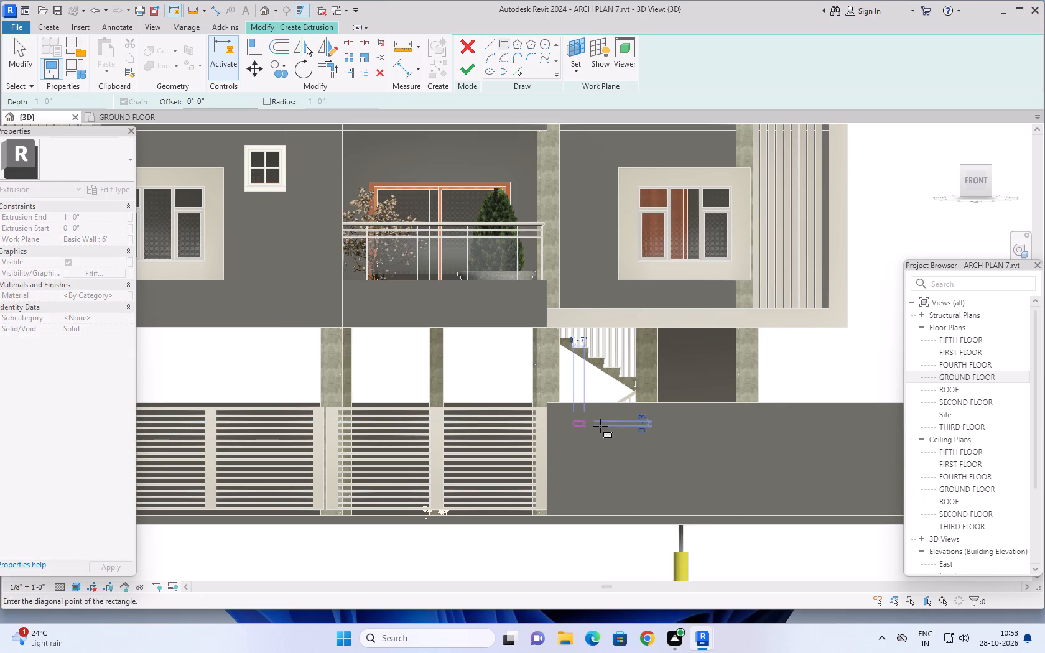
pyautogui.scroll(-3, 699, 429)
pyautogui.moveTo(713, 430); pyautogui.dragTo(671, 427, button='middle')
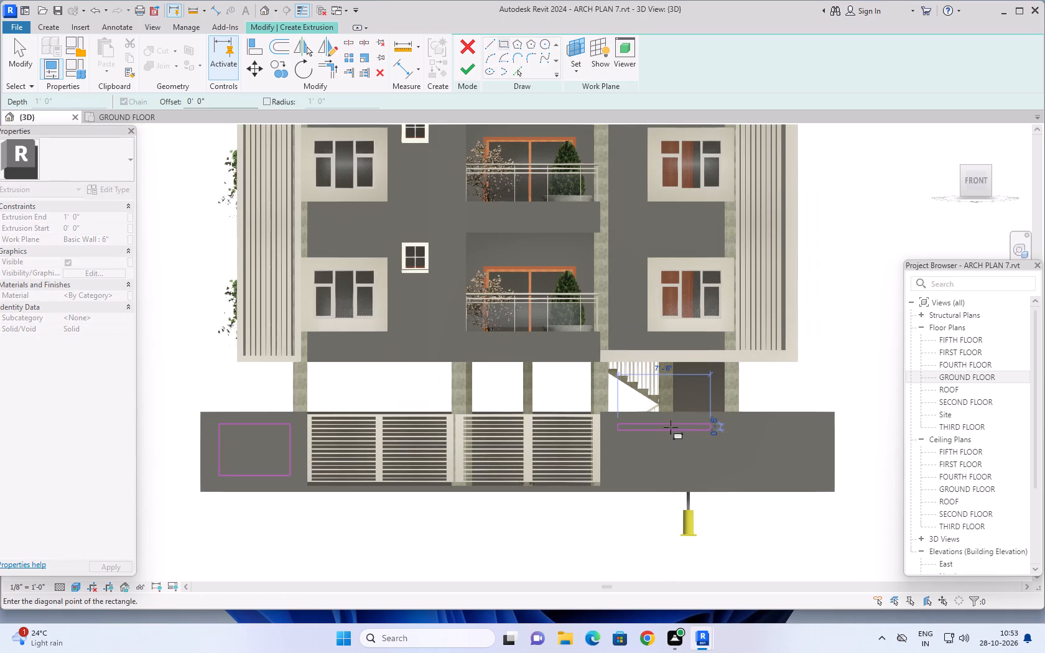
pyautogui.moveTo(671, 427); pyautogui.dragTo(636, 429, button='middle')
pyautogui.scroll(2, 630, 429)
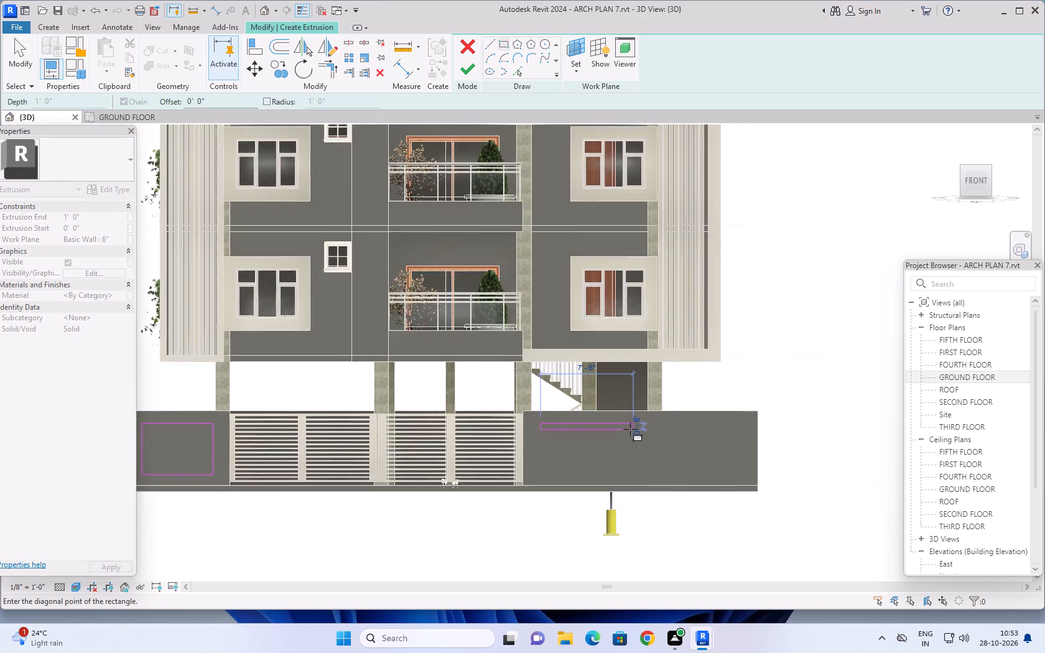
pyautogui.scroll(1, 628, 429)
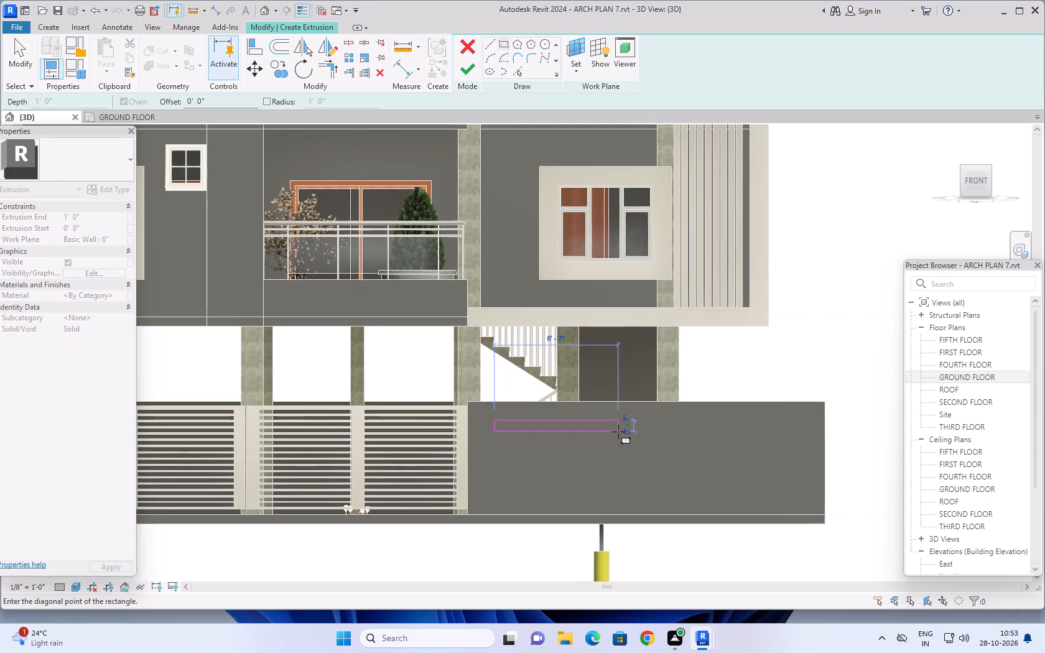
pyautogui.click(618, 432)
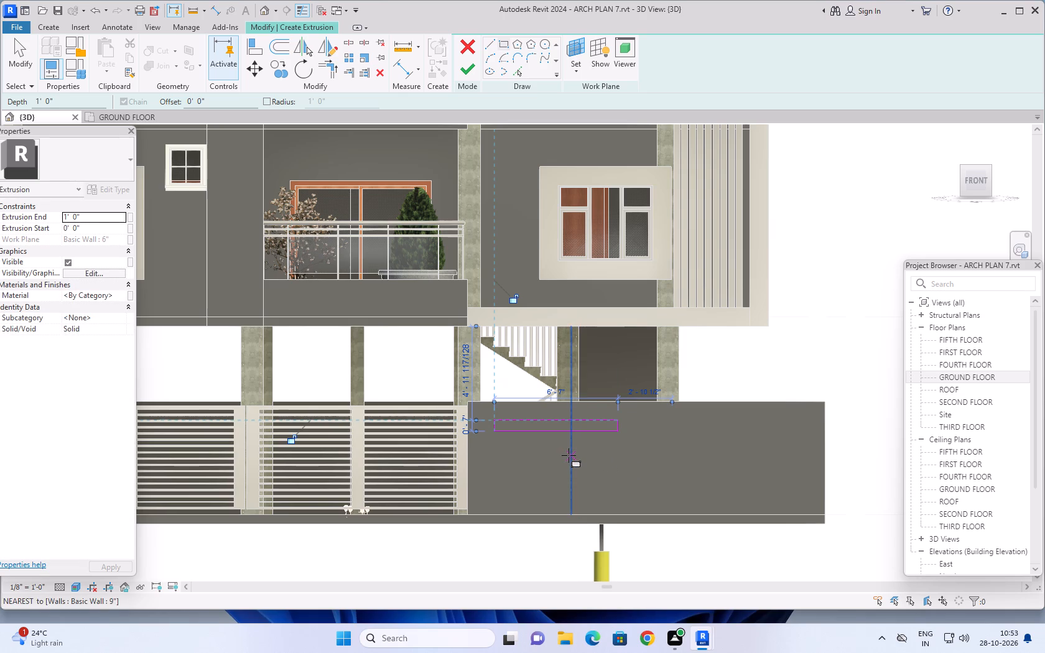
# Sketch two shorter rectangles below it, ending at the same right-hand line, about 4'-6" and 2'-6" long and about 0'-7" high.
pyautogui.scroll(1, 569, 455)
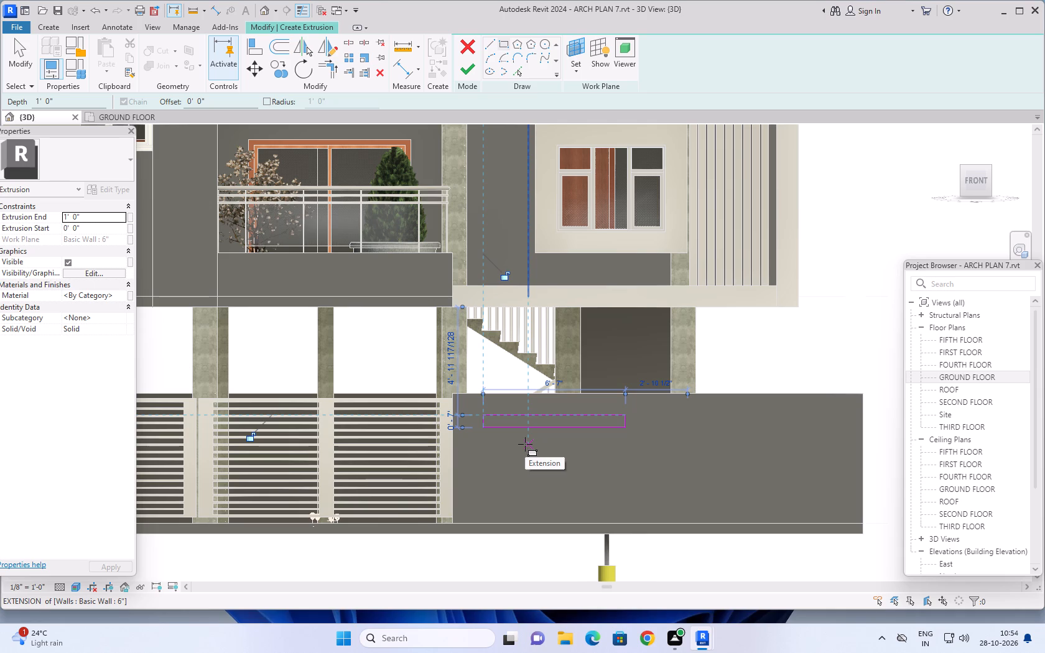
pyautogui.click(525, 444)
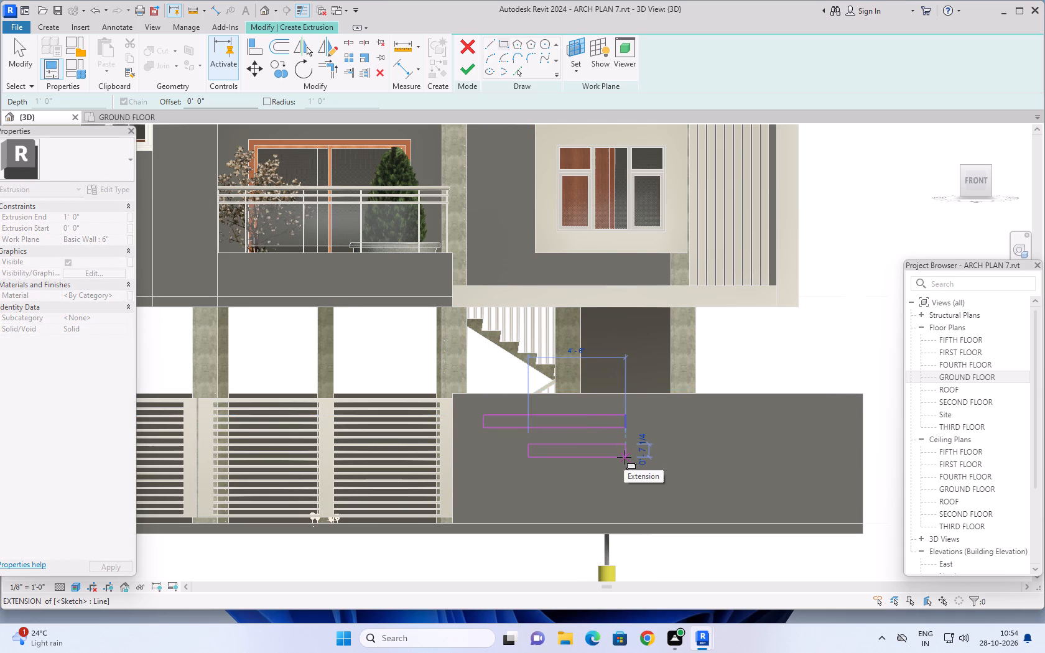
pyautogui.click(624, 457)
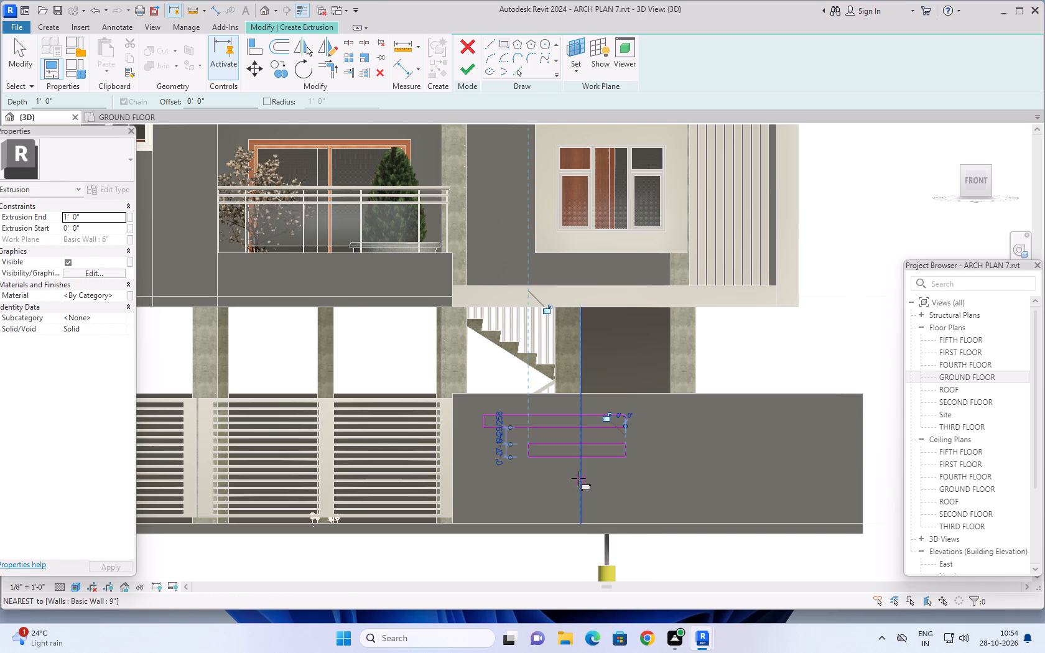
pyautogui.scroll(1, 578, 478)
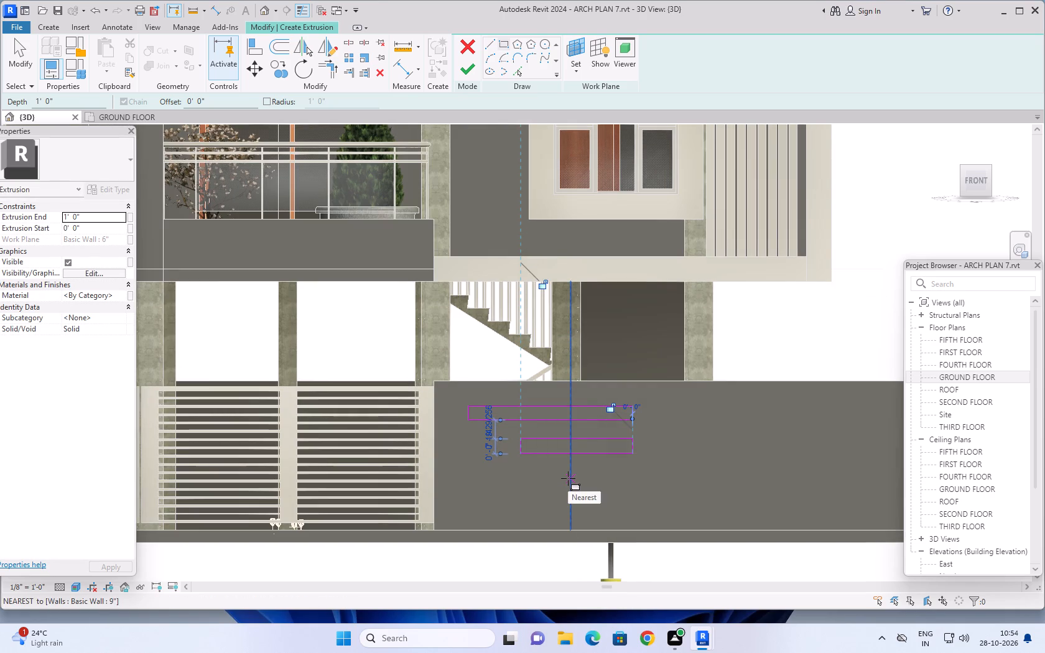
pyautogui.click(568, 478)
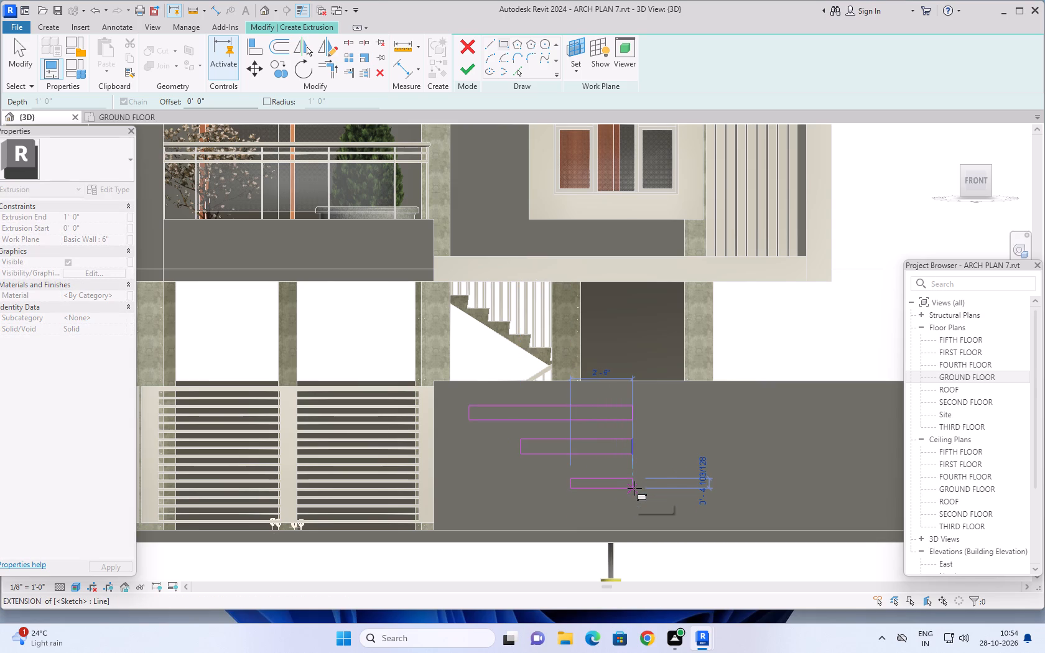
pyautogui.click(634, 489)
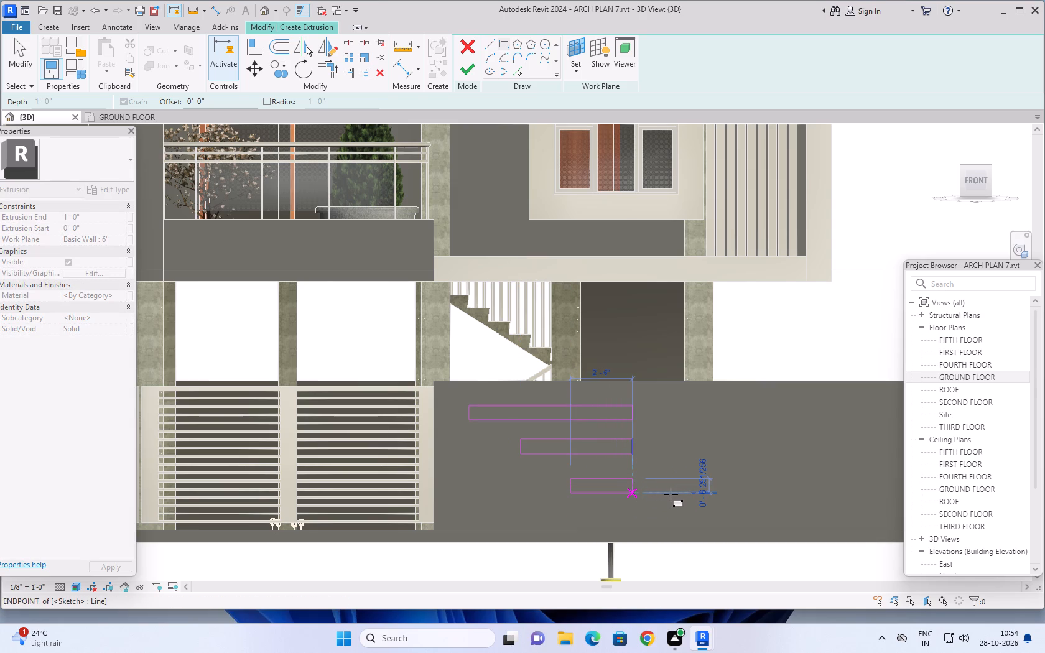
pyautogui.press('Escape')
pyautogui.press('Escape')
# Set the height of the longest, topmost rectangle to 8" from its bottom edge.
pyautogui.scroll(-3, 733, 478)
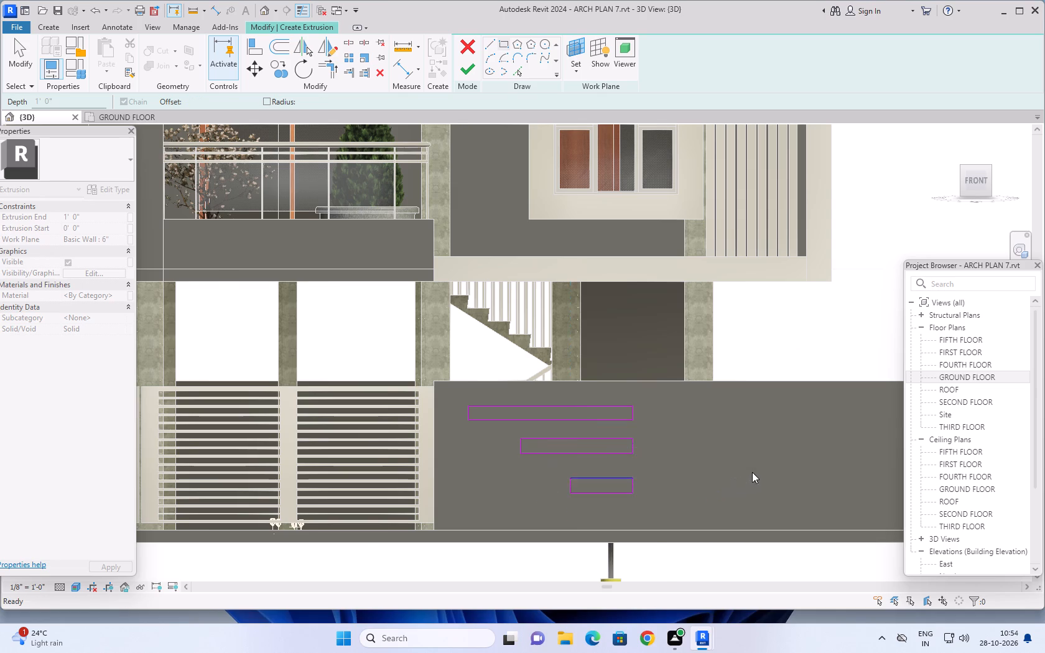
pyautogui.scroll(-2, 756, 470)
pyautogui.moveTo(753, 463); pyautogui.dragTo(740, 474, button='middle')
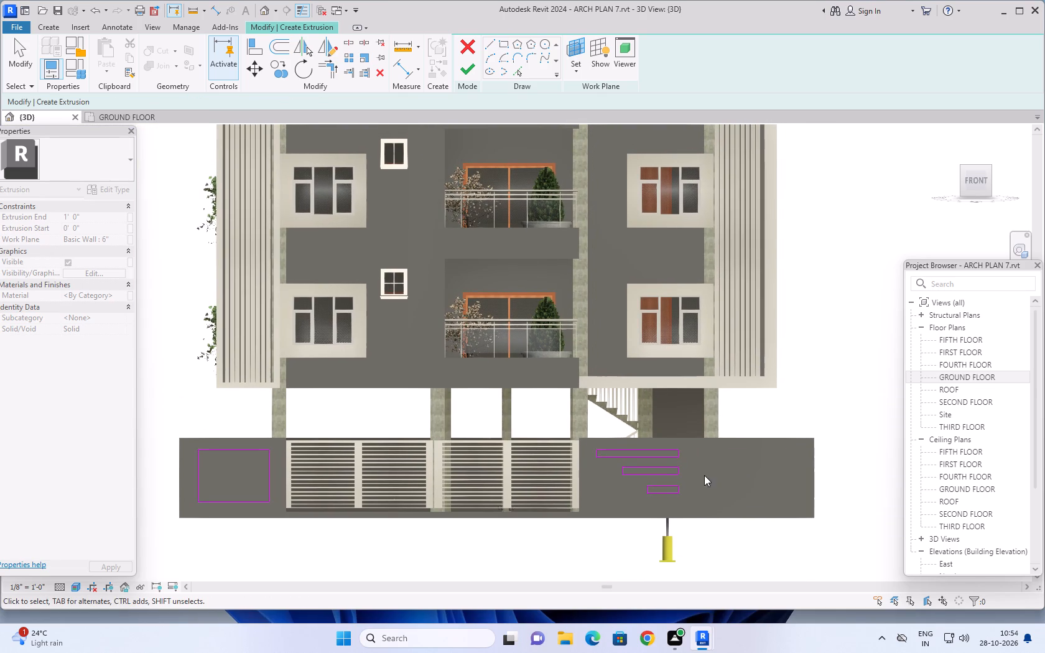
pyautogui.scroll(8, 688, 470)
pyautogui.press('Escape')
pyautogui.press('Escape')
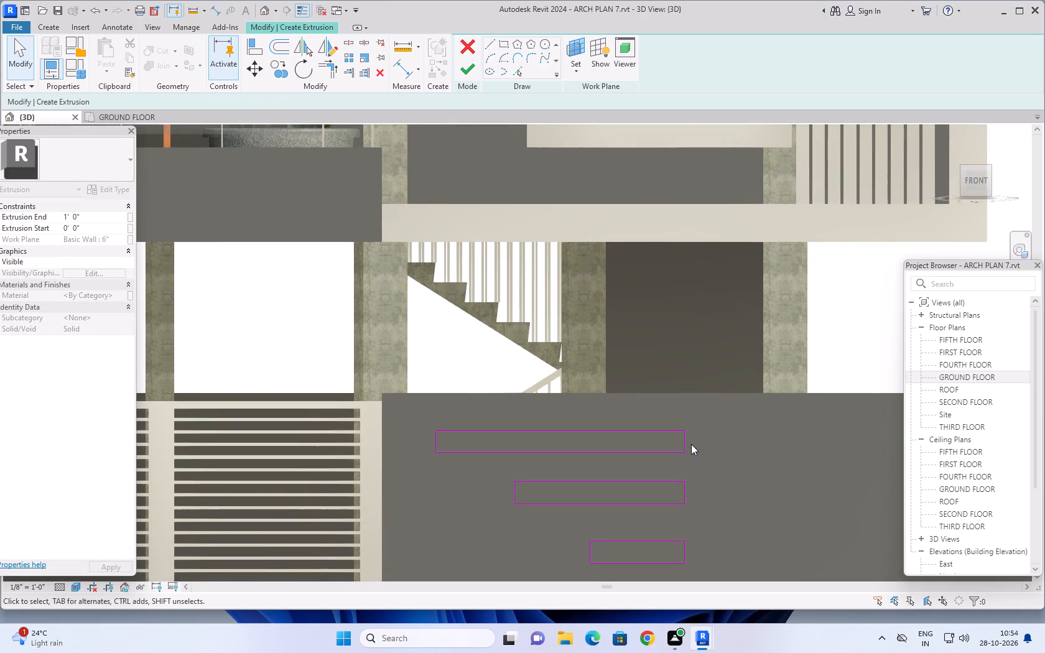
pyautogui.click(664, 453)
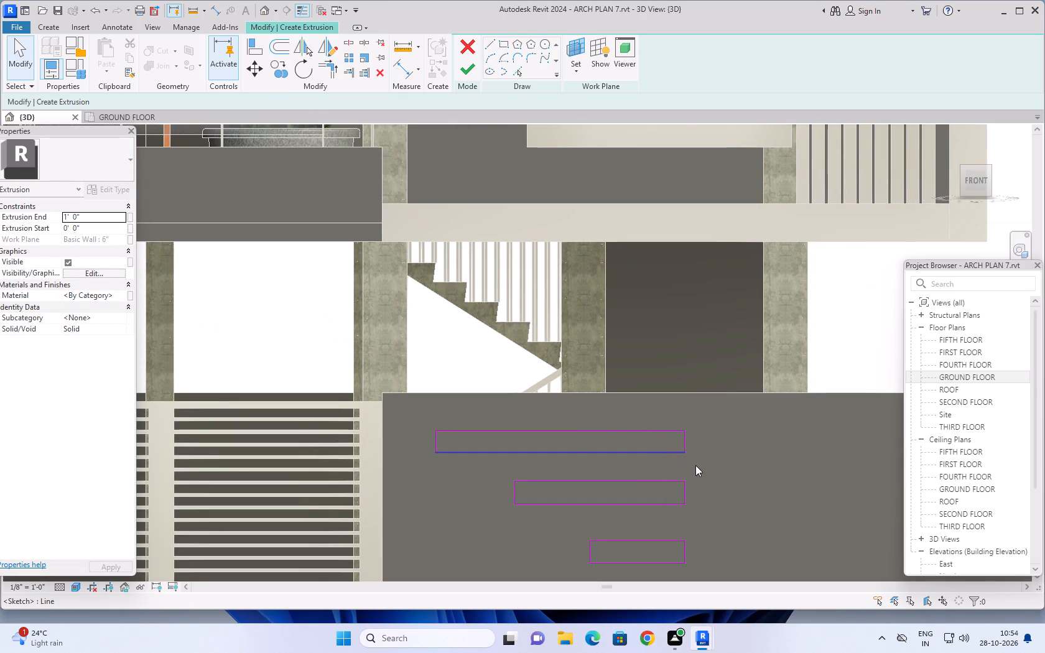
pyautogui.scroll(5, 704, 444)
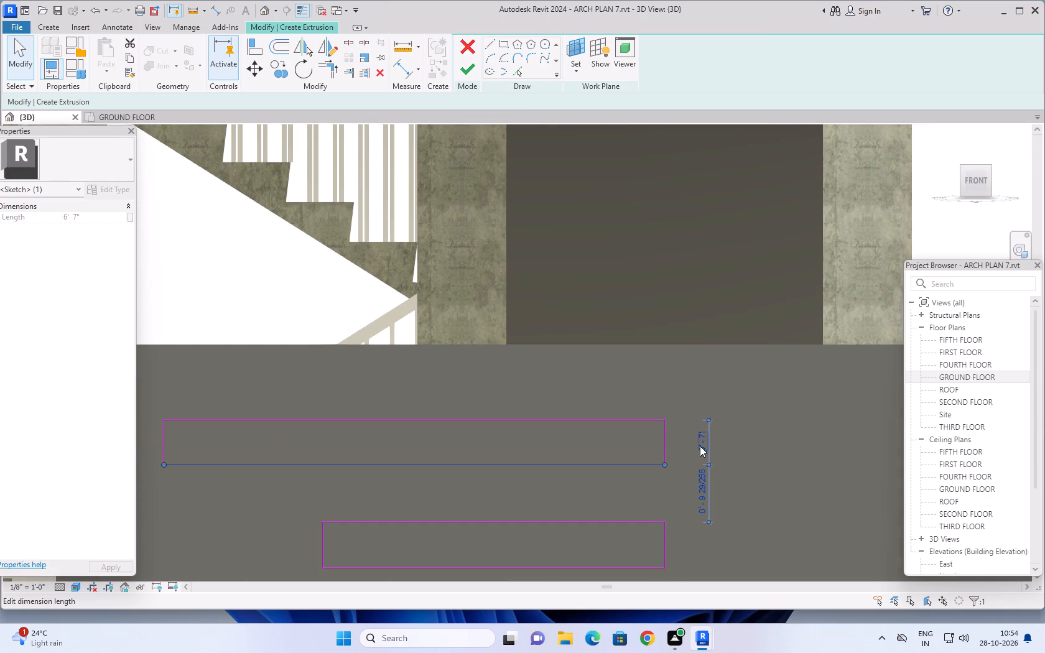
pyautogui.click(702, 437)
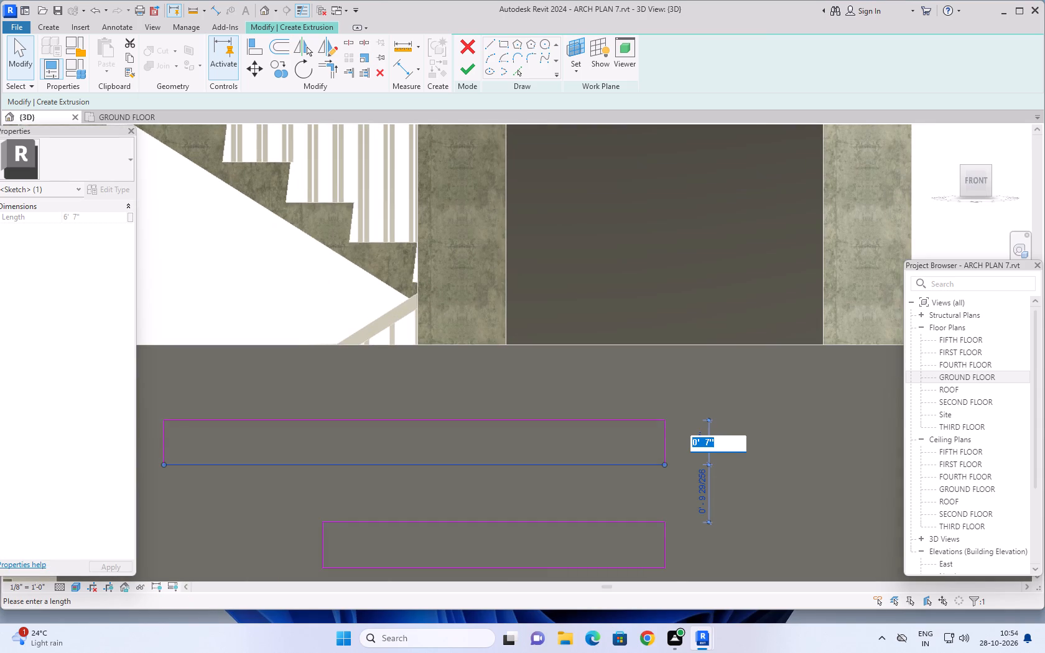
pyautogui.write('8"')
pyautogui.press('Return')
# Set the height of the middle rectangle to 8" from its bottom edge.
pyautogui.scroll(-3, 711, 470)
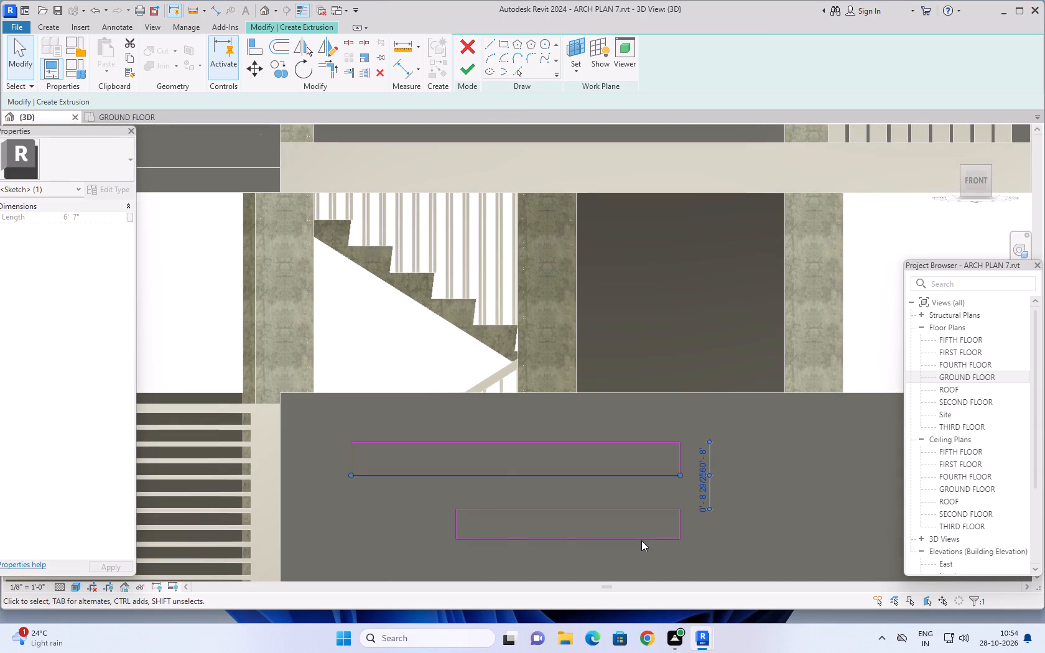
pyautogui.click(641, 540)
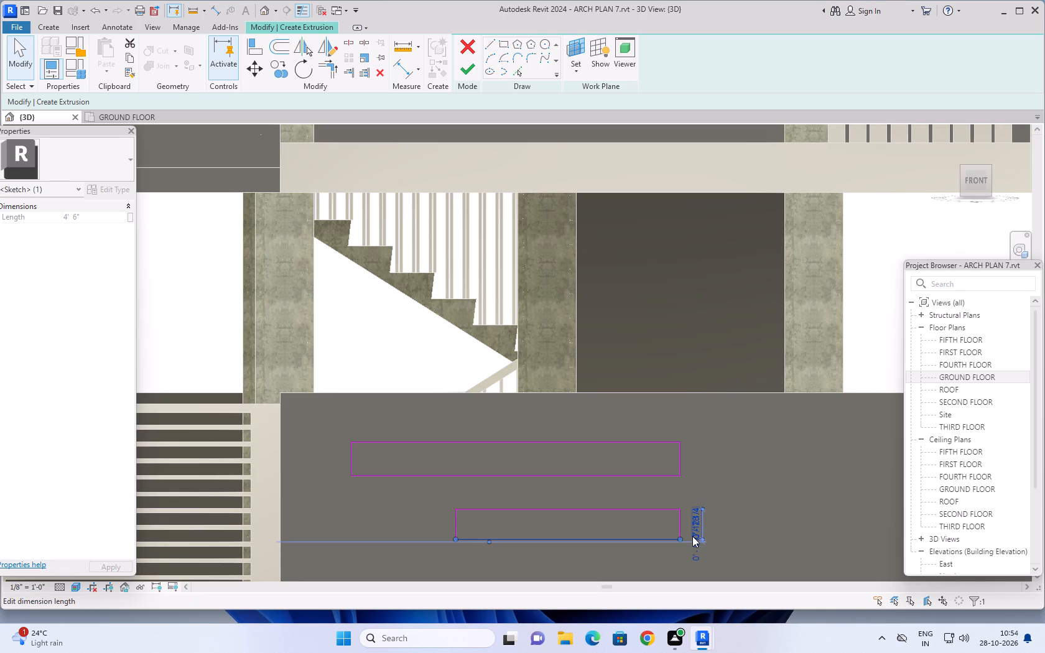
pyautogui.scroll(4, 692, 536)
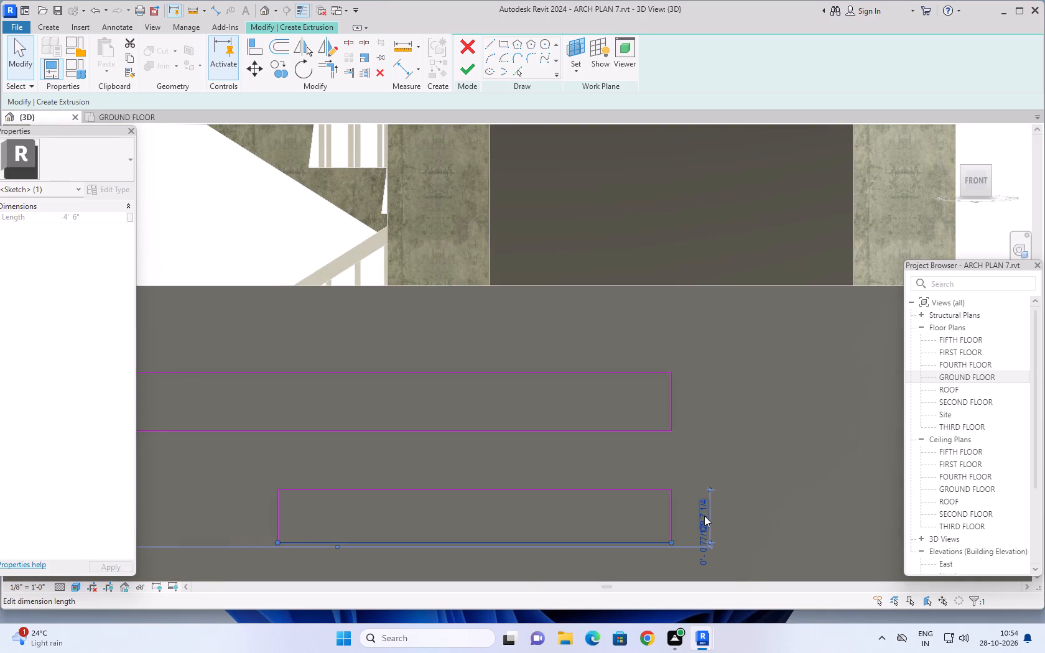
pyautogui.click(703, 509)
pyautogui.write('8"')
pyautogui.press('Return')
# Set the height of the shortest, lowest rectangle to 8" from its bottom edge.
pyautogui.scroll(-3, 756, 491)
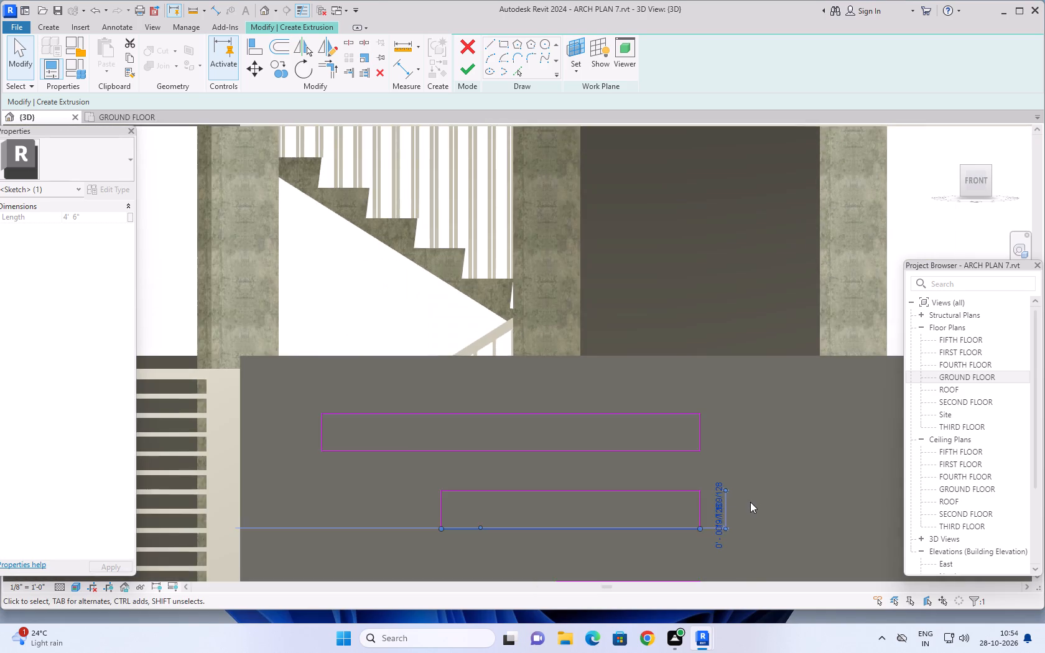
pyautogui.scroll(-4, 750, 502)
pyautogui.moveTo(756, 502); pyautogui.dragTo(731, 441, button='middle')
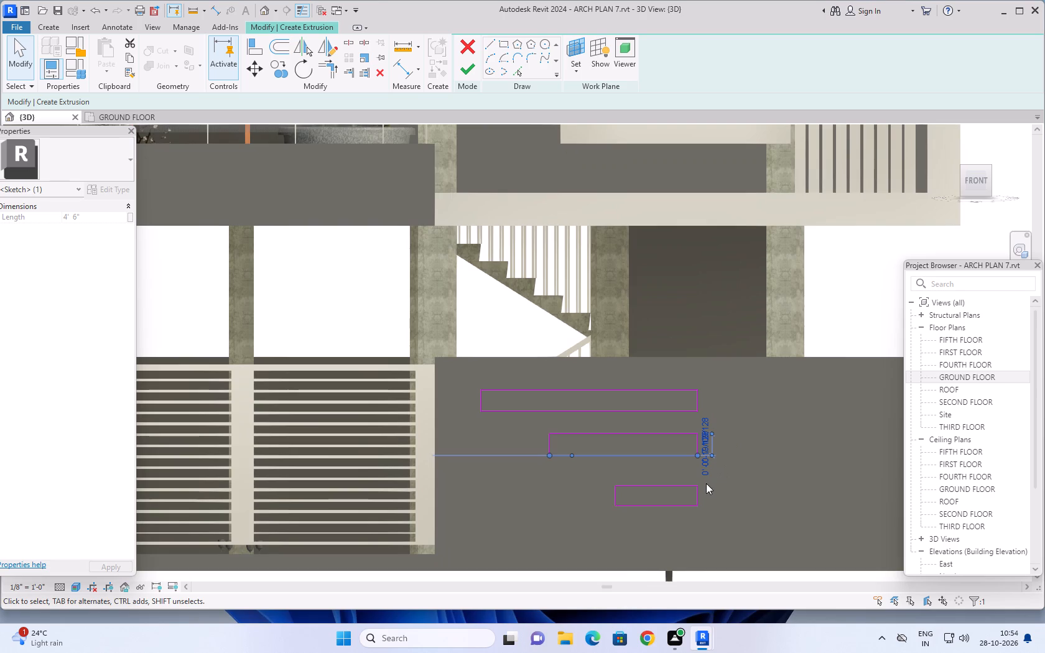
pyautogui.click(676, 504)
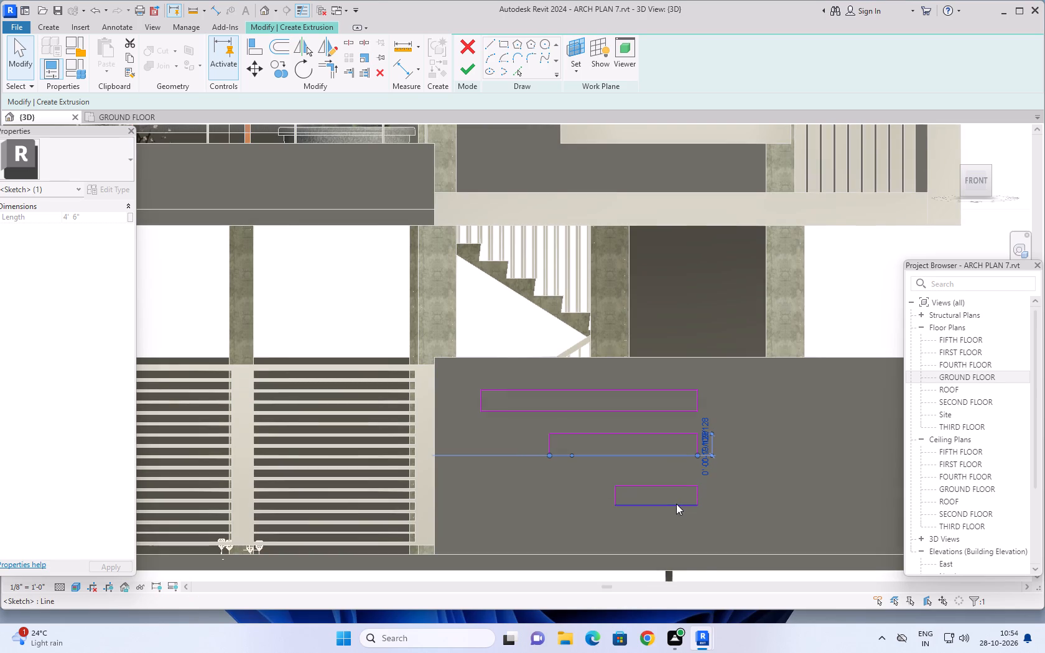
pyautogui.scroll(3, 720, 493)
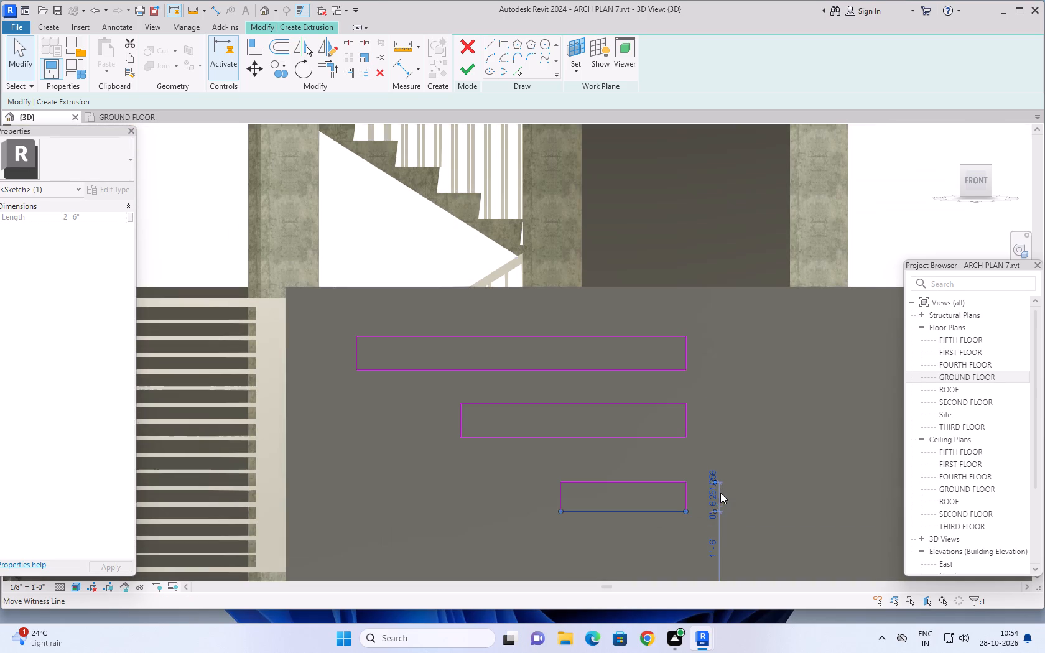
pyautogui.click(712, 491)
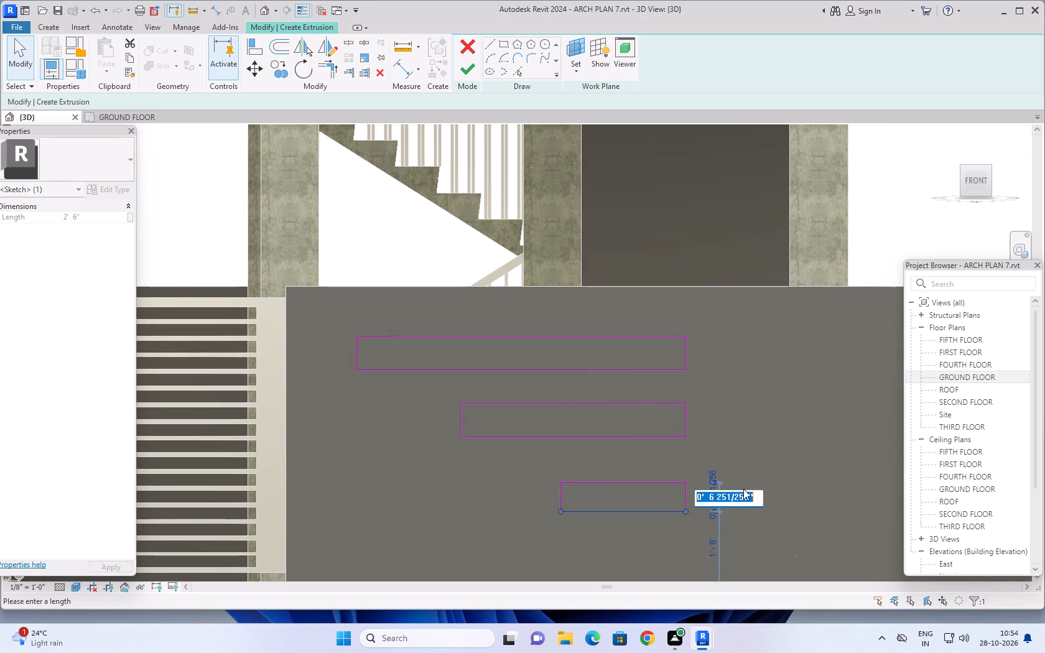
pyautogui.write('8"')
pyautogui.press('Return')
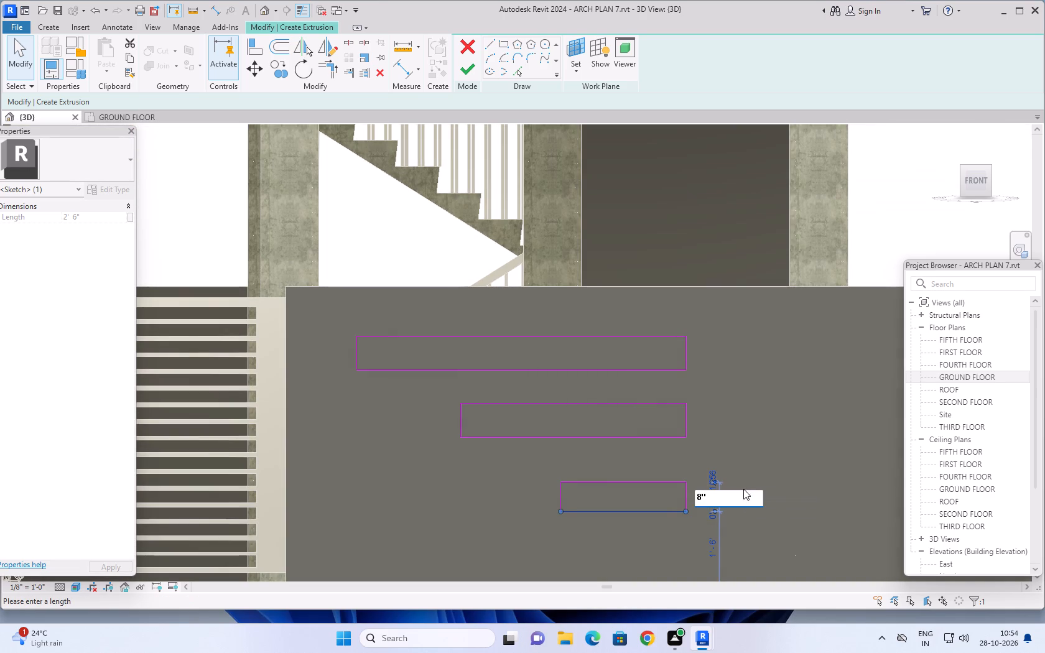
pyautogui.scroll(-4, 725, 478)
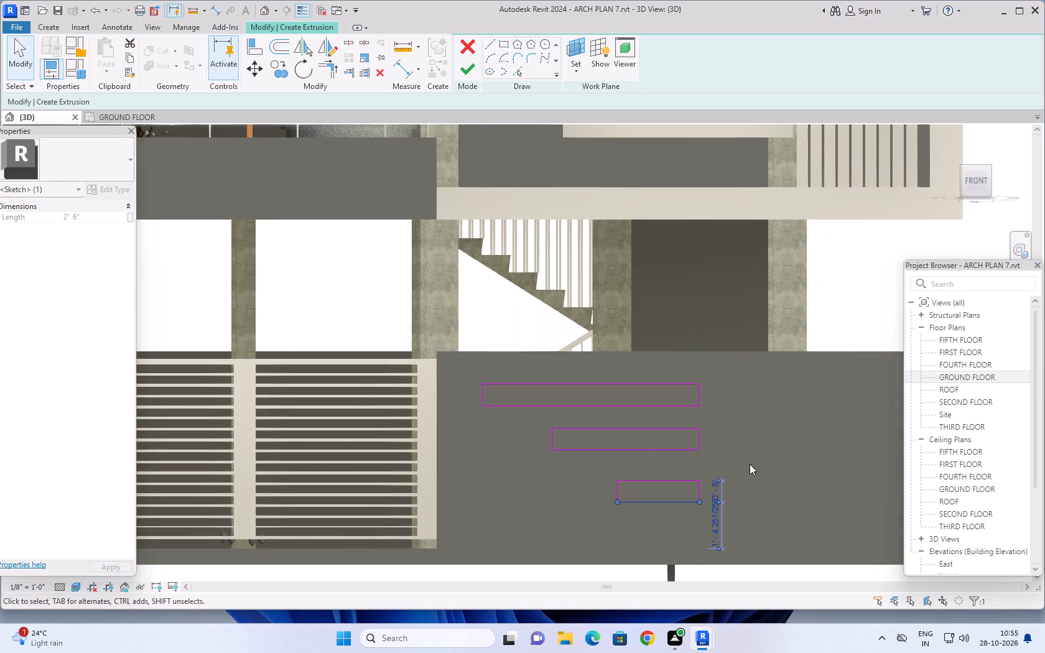
pyautogui.scroll(-2, 755, 466)
pyautogui.press('Escape')
pyautogui.press('Escape')
pyautogui.press('Escape')
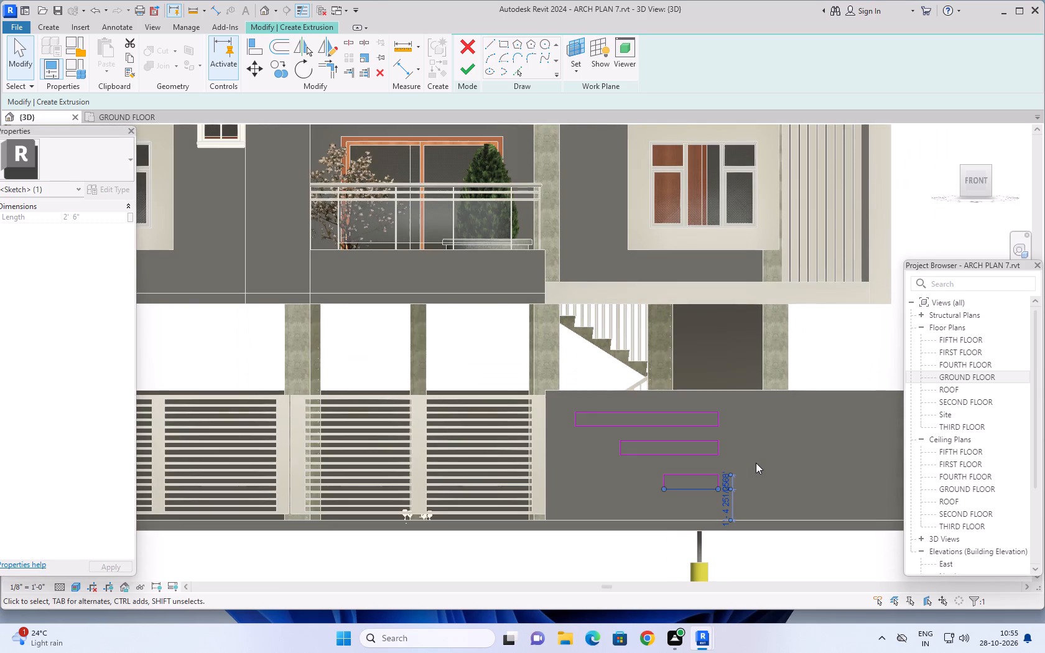
pyautogui.scroll(2, 750, 462)
pyautogui.press('Escape')
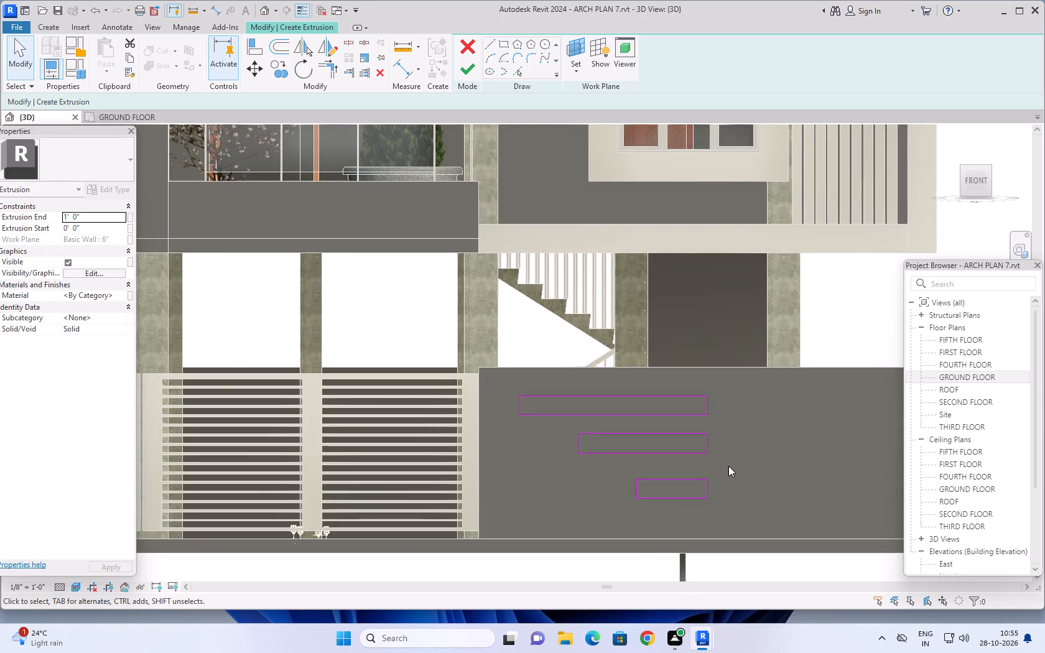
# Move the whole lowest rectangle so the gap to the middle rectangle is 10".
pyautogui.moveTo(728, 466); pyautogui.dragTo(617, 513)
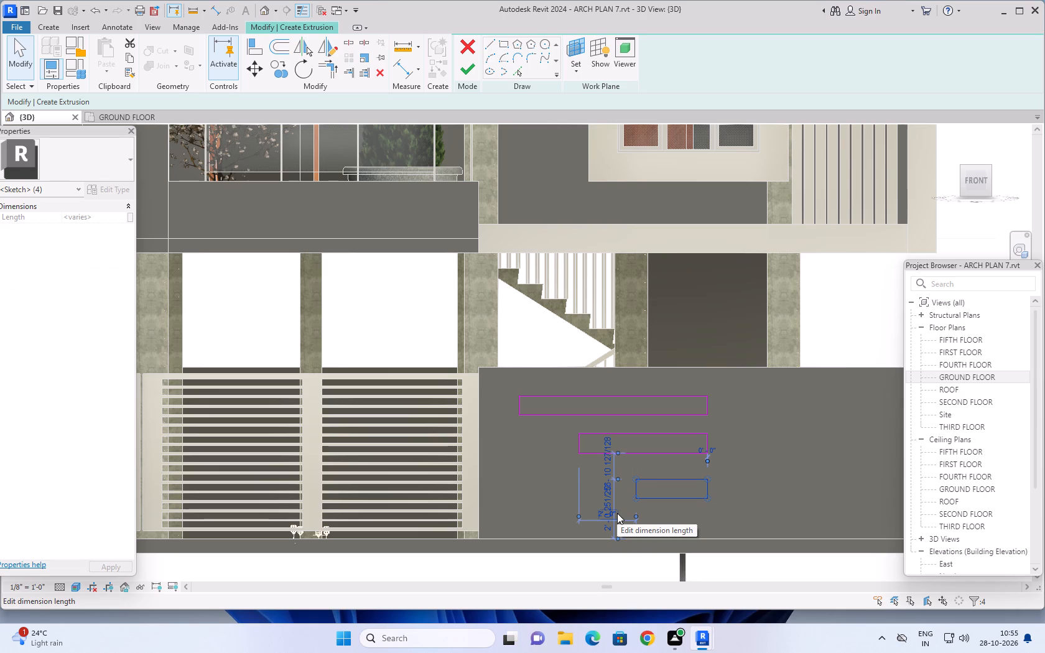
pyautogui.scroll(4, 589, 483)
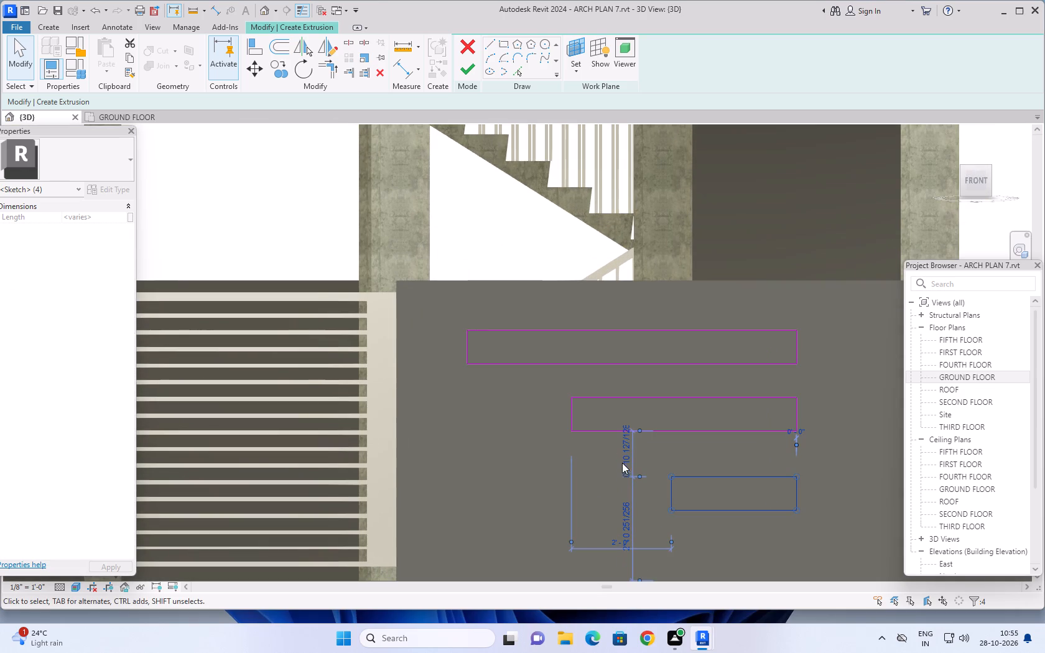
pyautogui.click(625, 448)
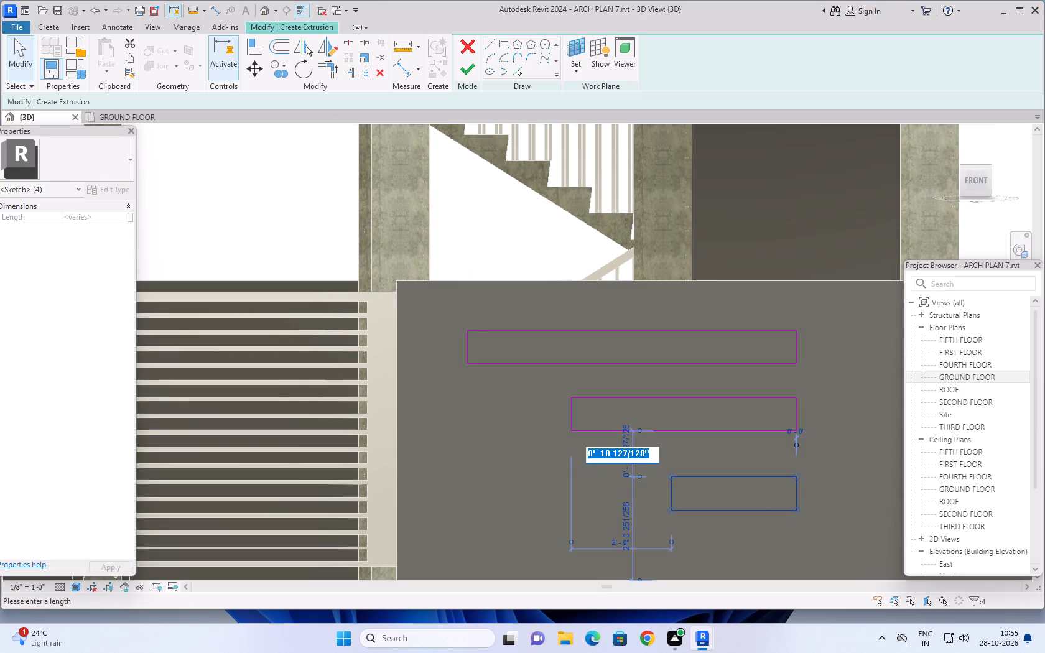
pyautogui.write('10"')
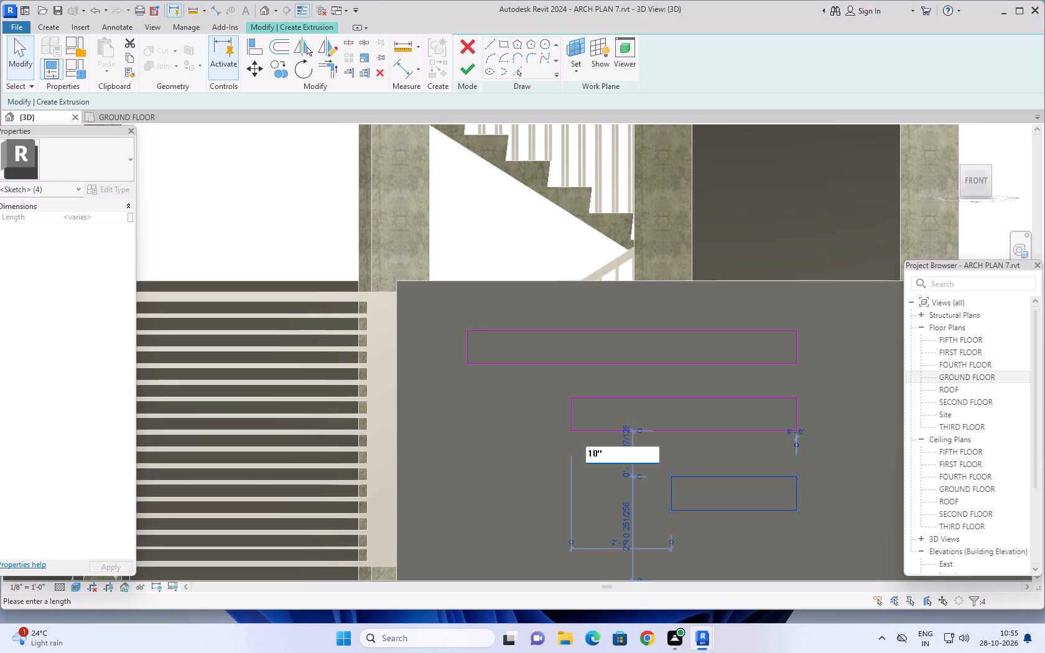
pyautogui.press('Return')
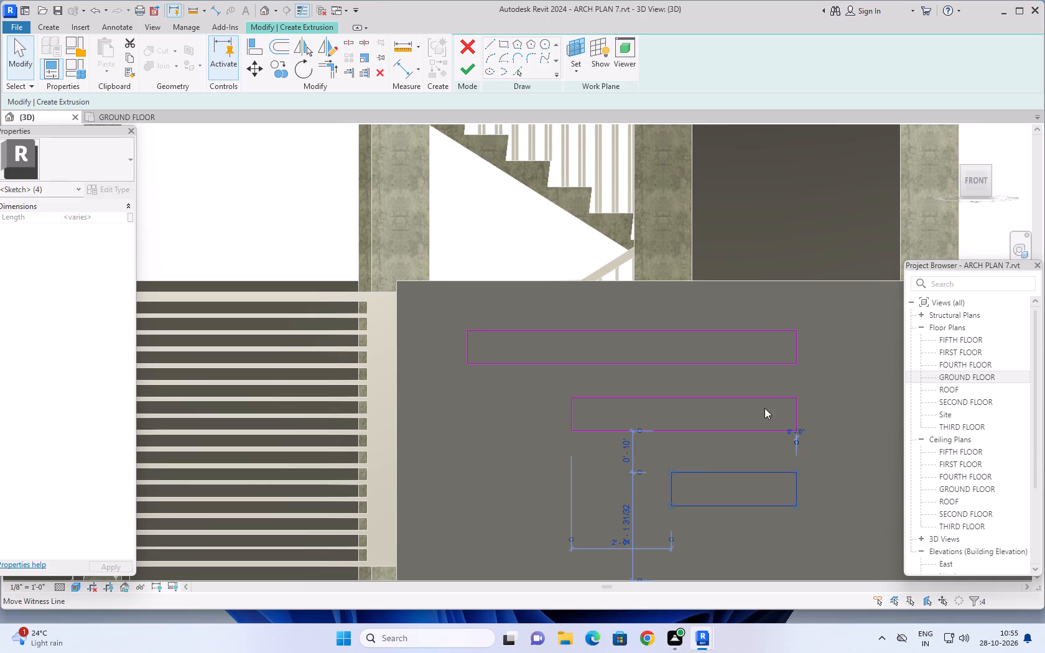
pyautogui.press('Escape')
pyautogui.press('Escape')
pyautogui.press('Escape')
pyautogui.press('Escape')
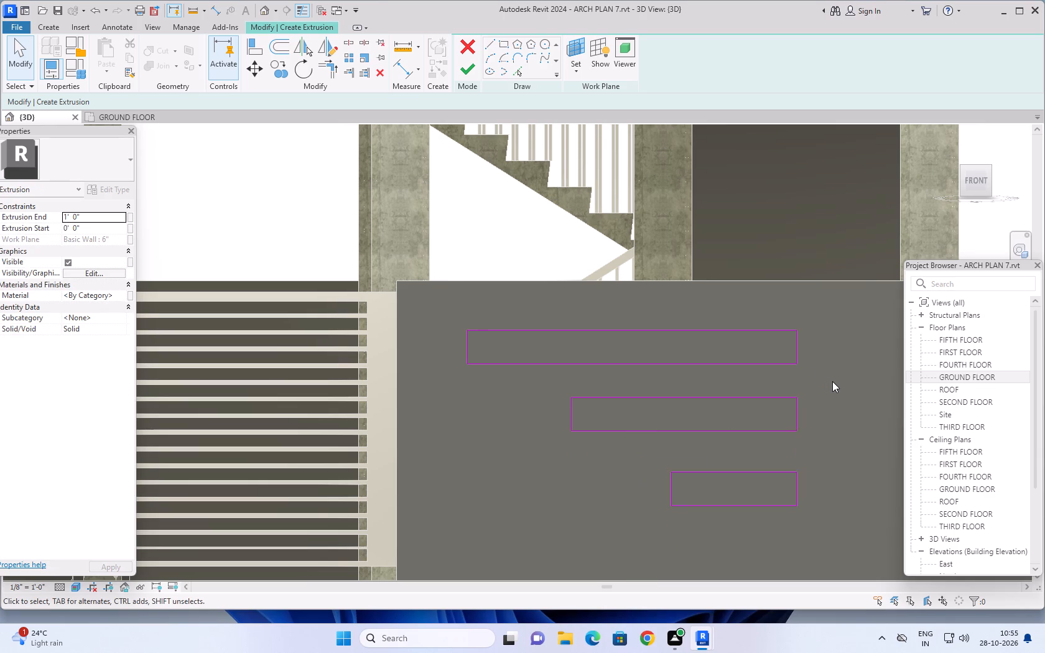
# Move the whole middle rectangle so the gap to the topmost rectangle is 10".
pyautogui.moveTo(832, 380); pyautogui.dragTo(528, 460)
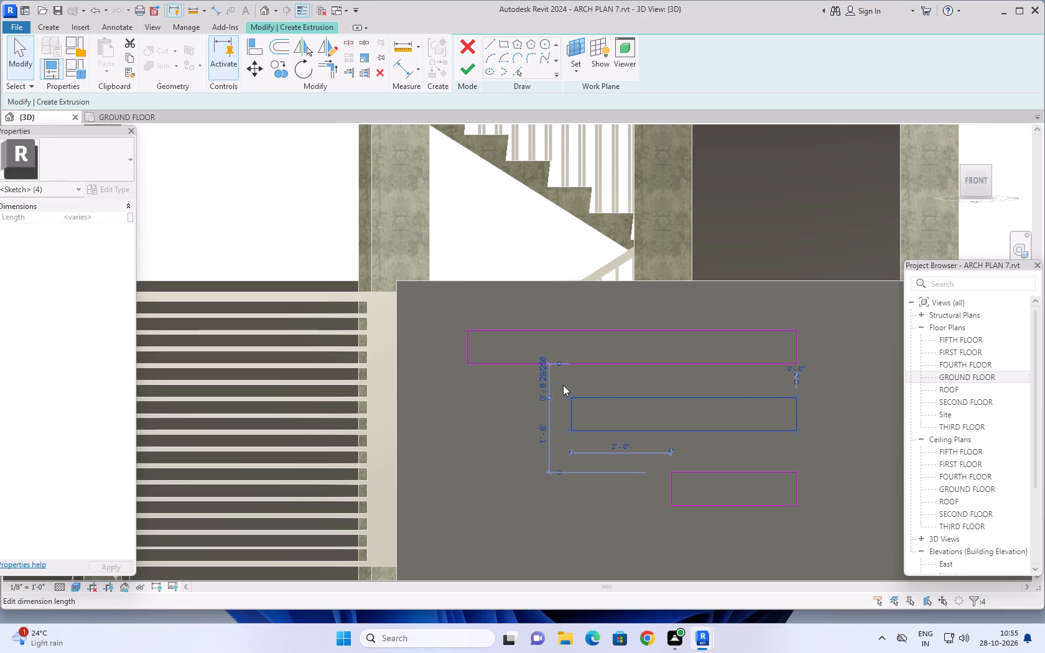
pyautogui.click(541, 378)
pyautogui.write('10')
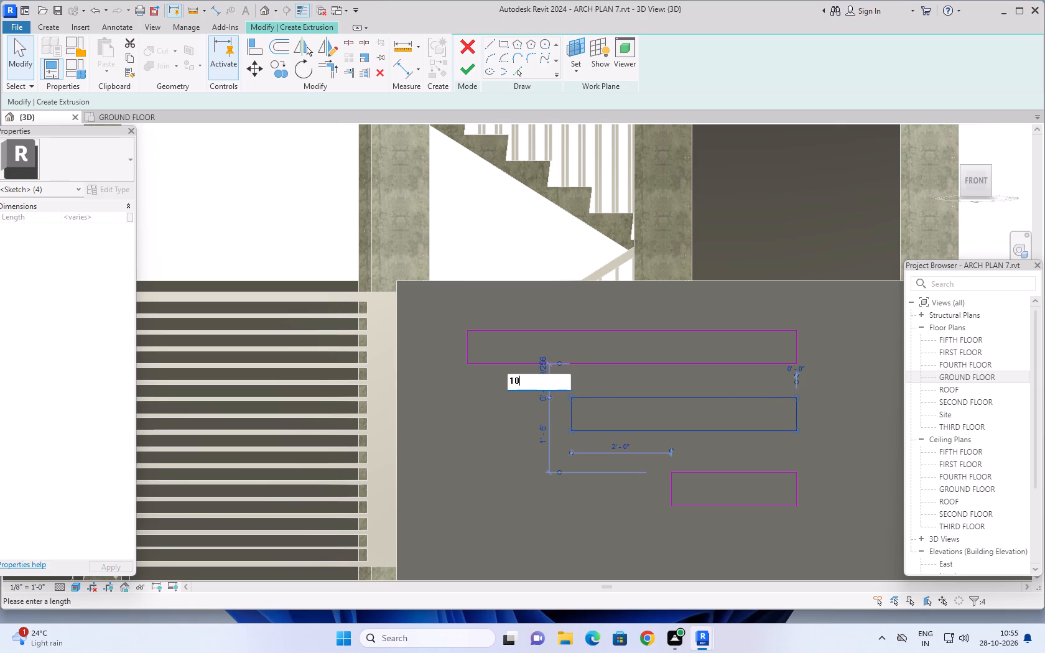
pyautogui.hotkey('shift', '"')
pyautogui.press('Return')
# Move the whole lowest rectangle so it sits 10" below the middle rectangle.
pyautogui.scroll(-3, 791, 452)
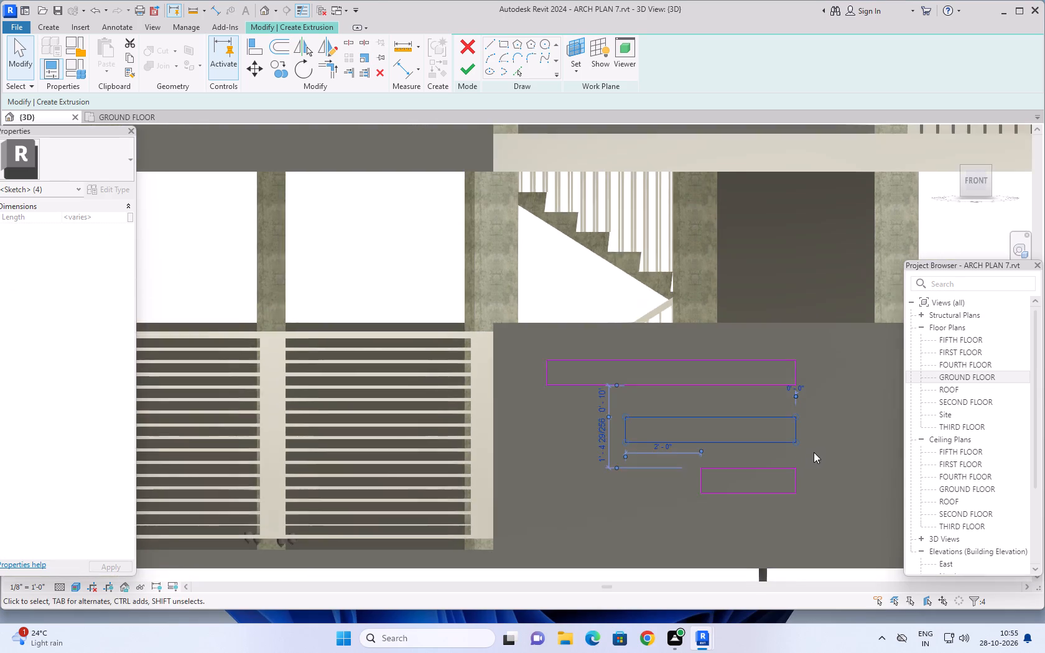
pyautogui.moveTo(814, 449); pyautogui.dragTo(771, 450, button='middle')
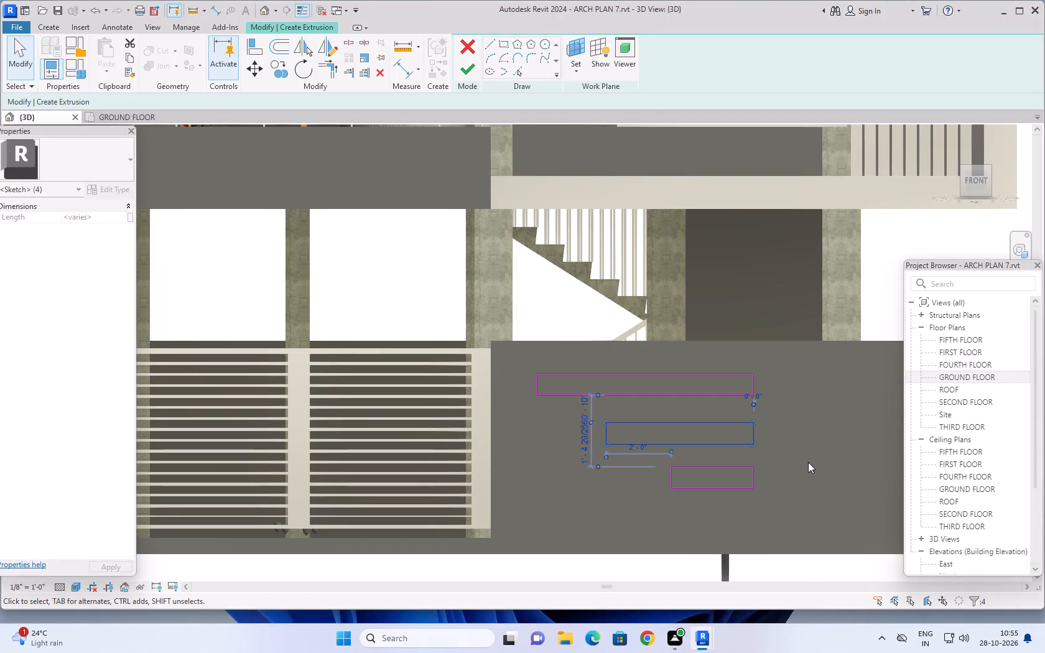
pyautogui.moveTo(810, 457); pyautogui.dragTo(644, 519)
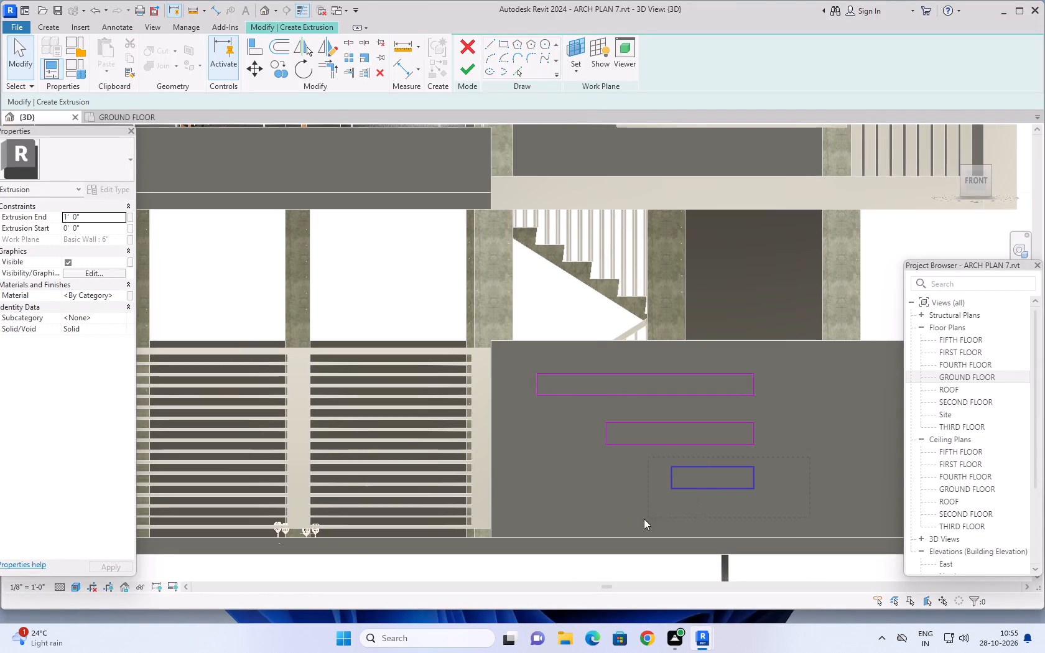
pyautogui.moveTo(644, 519); pyautogui.dragTo(637, 519)
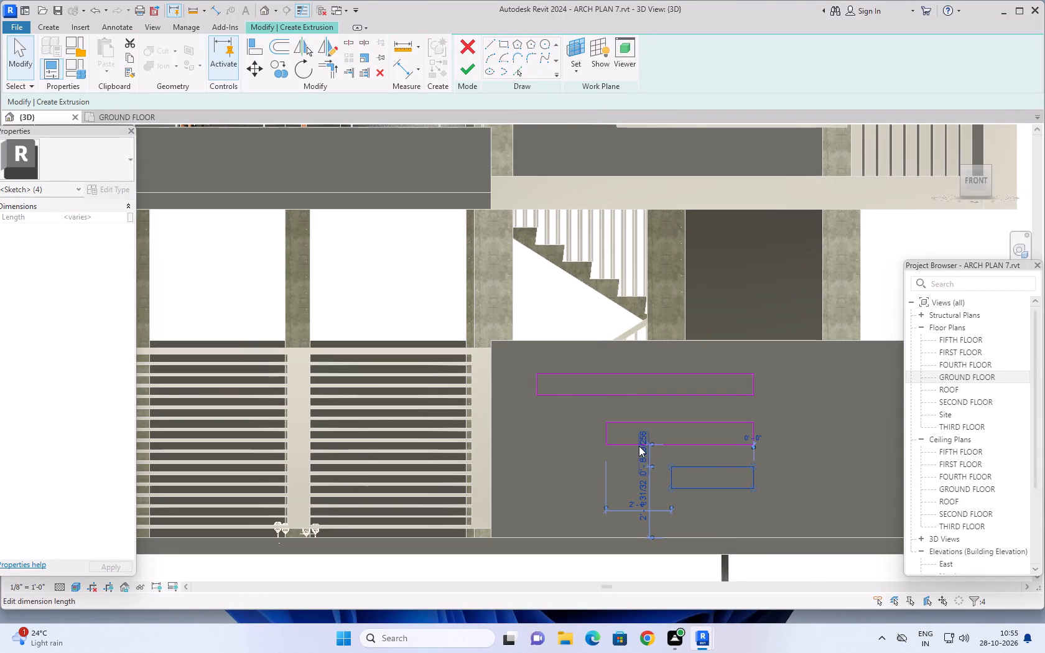
pyautogui.click(640, 446)
pyautogui.write('10"')
pyautogui.press('Return')
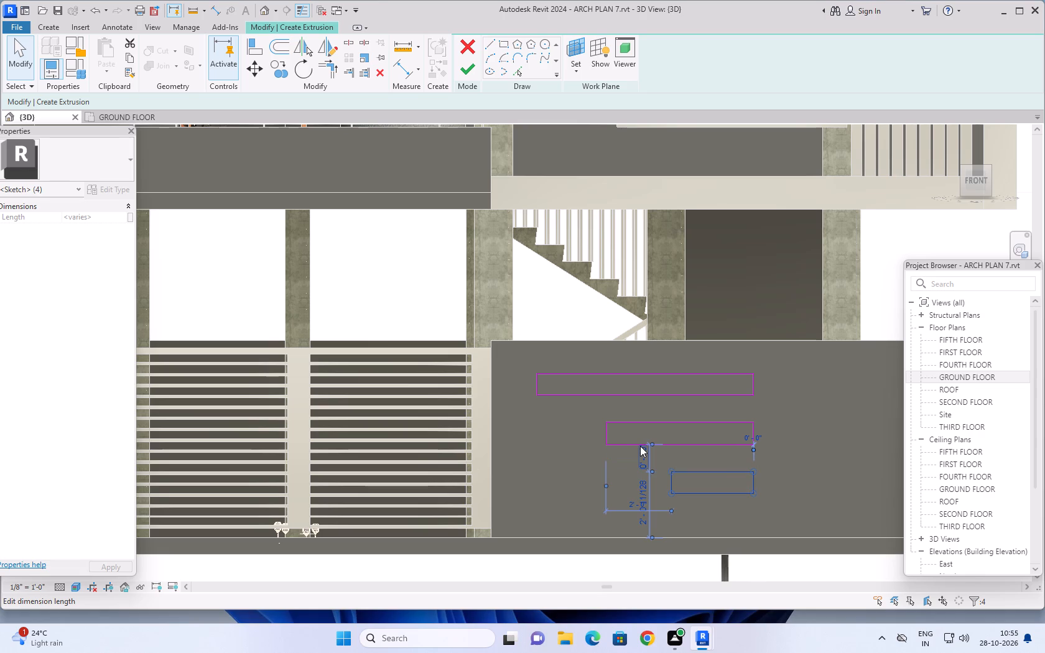
pyautogui.scroll(-3, 824, 473)
pyautogui.moveTo(817, 458); pyautogui.dragTo(700, 455, button='middle')
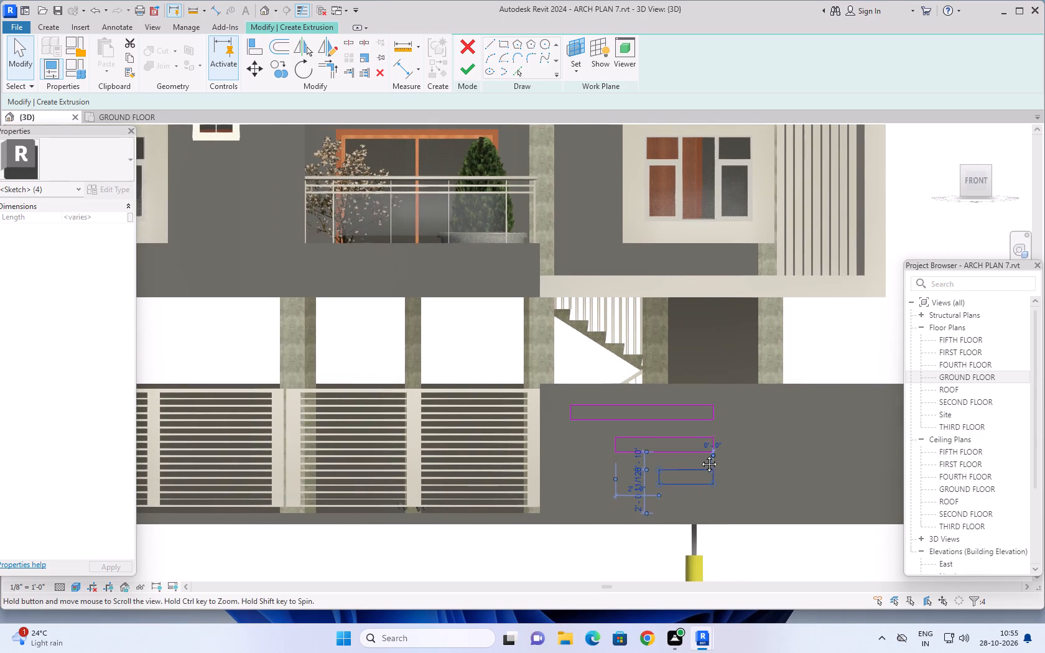
pyautogui.moveTo(700, 455); pyautogui.dragTo(685, 455, button='middle')
pyautogui.press('Escape')
pyautogui.press('Escape')
pyautogui.press('Escape')
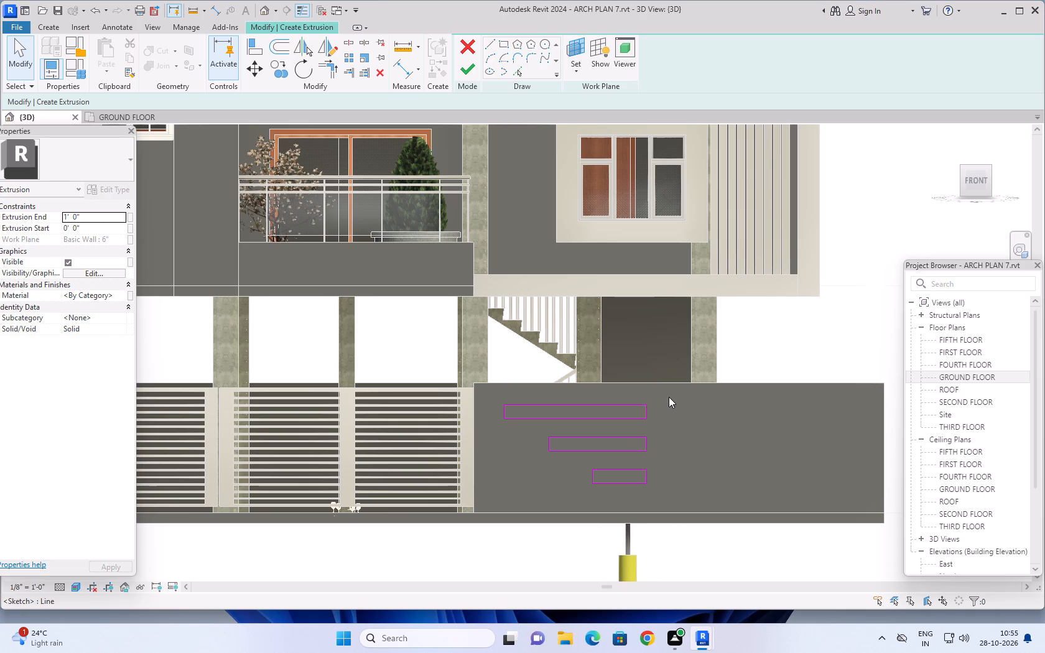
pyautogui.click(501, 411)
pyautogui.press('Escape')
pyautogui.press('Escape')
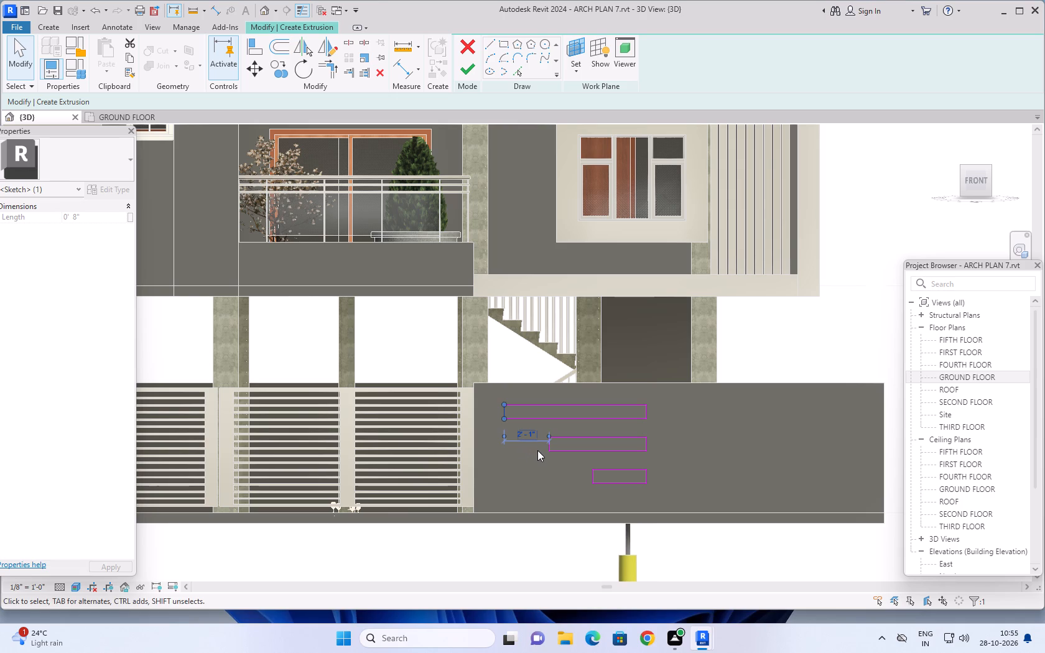
# Nudge the middle rectangle's gate-side edge toward the gate until the rectangle is 5'-1" long, offset 1'-6" from the topmost rectangle's end.
pyautogui.click(547, 443)
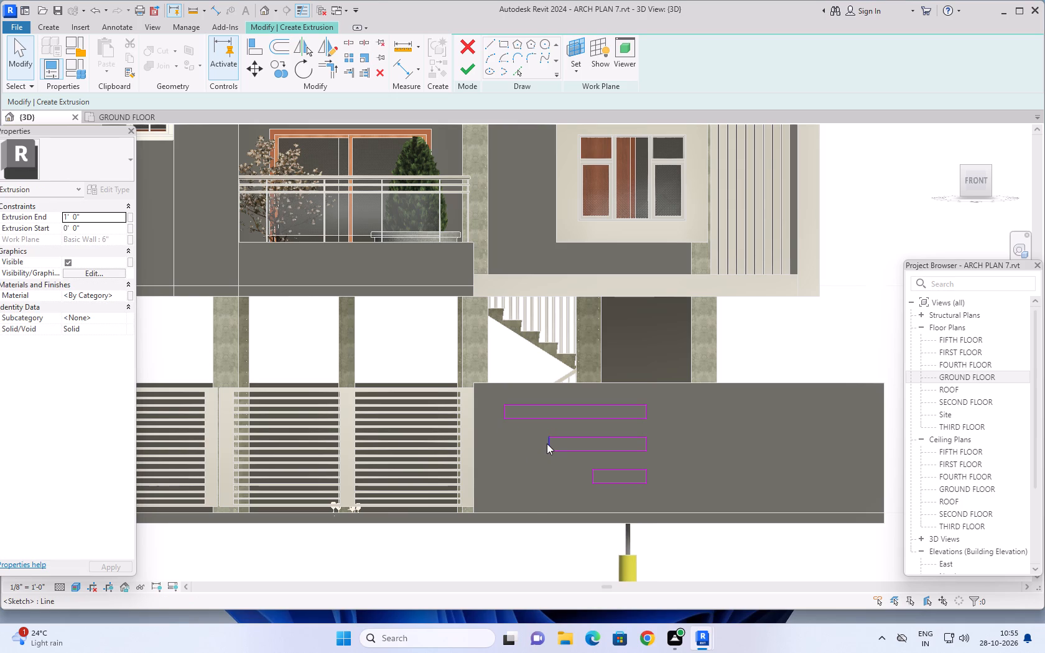
pyautogui.press('Left')
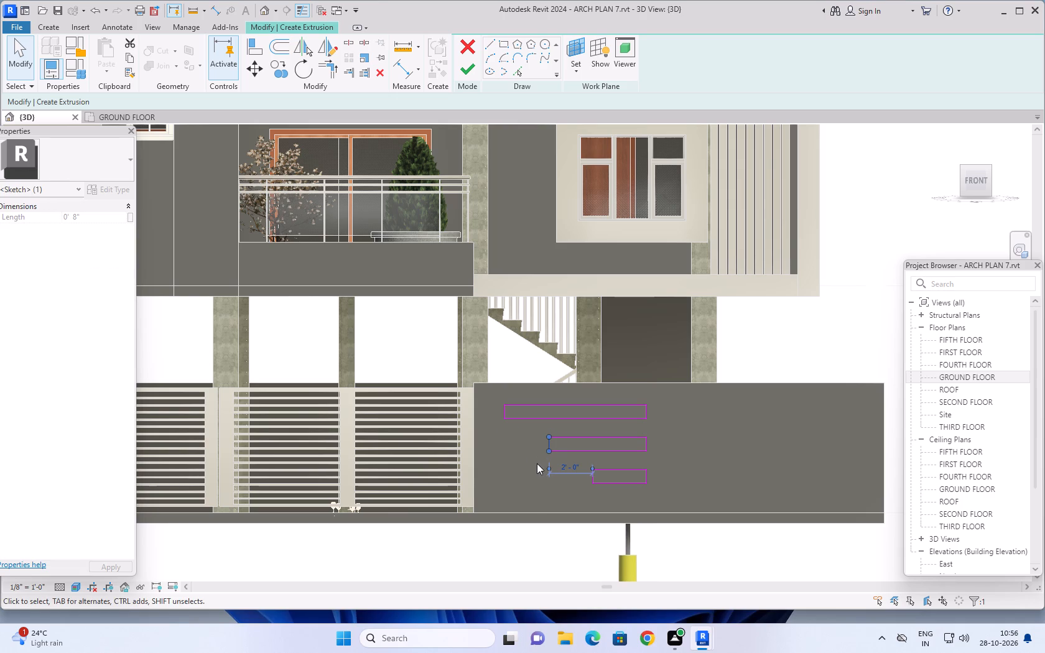
pyautogui.press('Left')
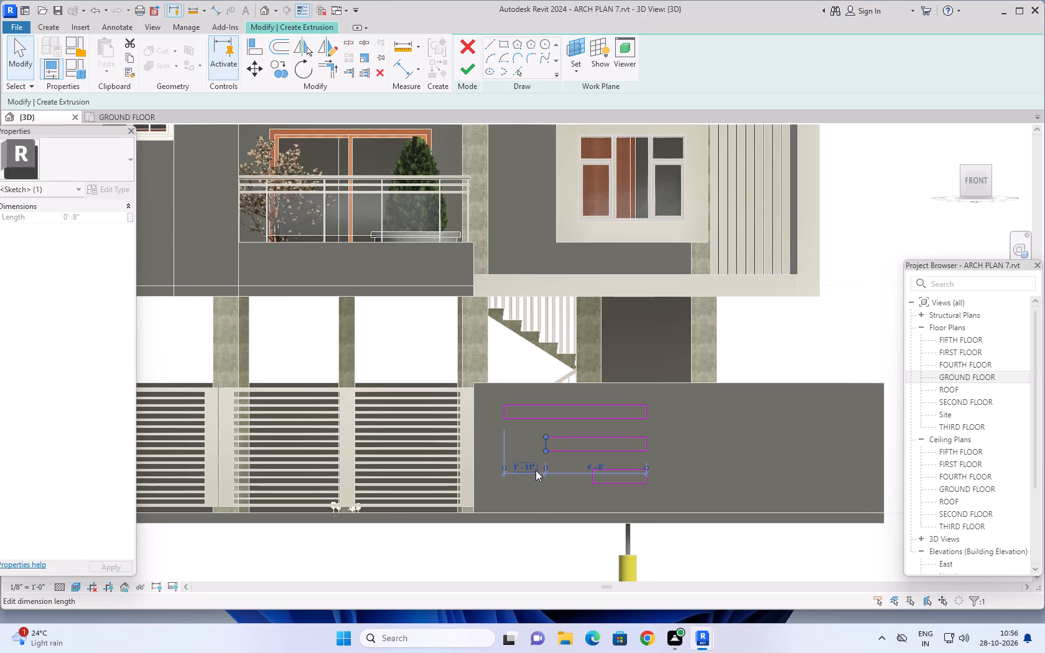
pyautogui.press('Left')
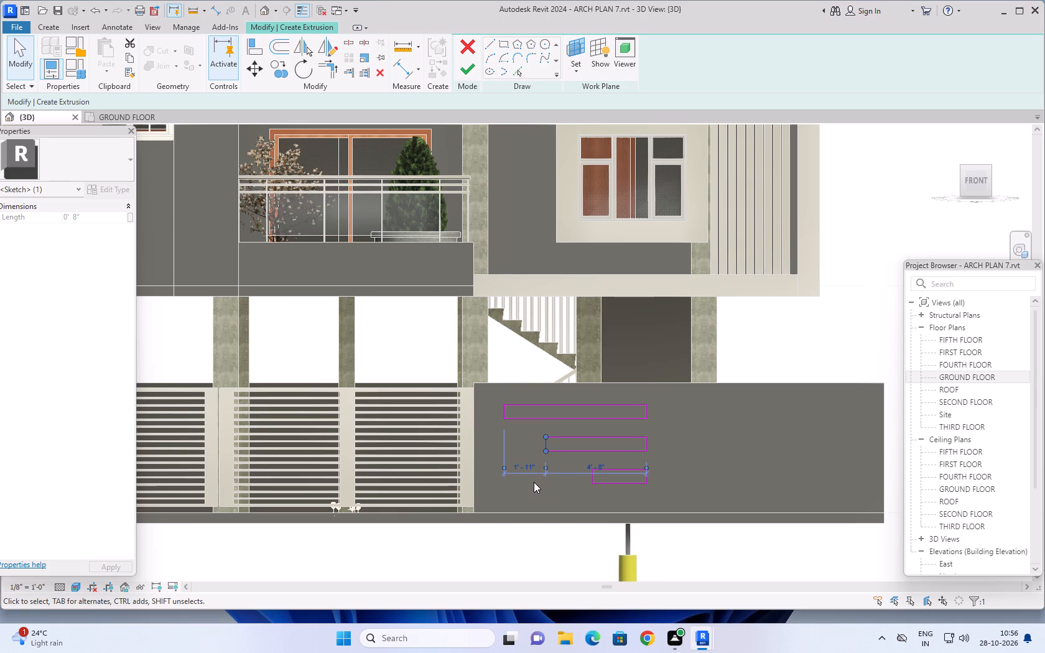
pyautogui.press('Left')
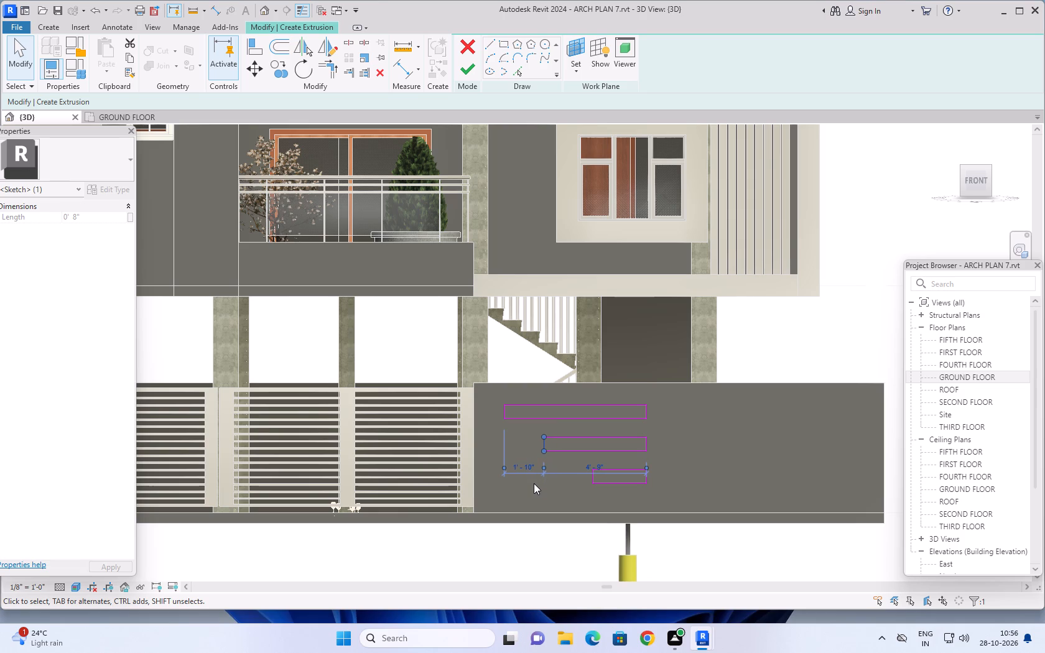
pyautogui.press('Left')
pyautogui.press('Left')
pyautogui.press('Left')
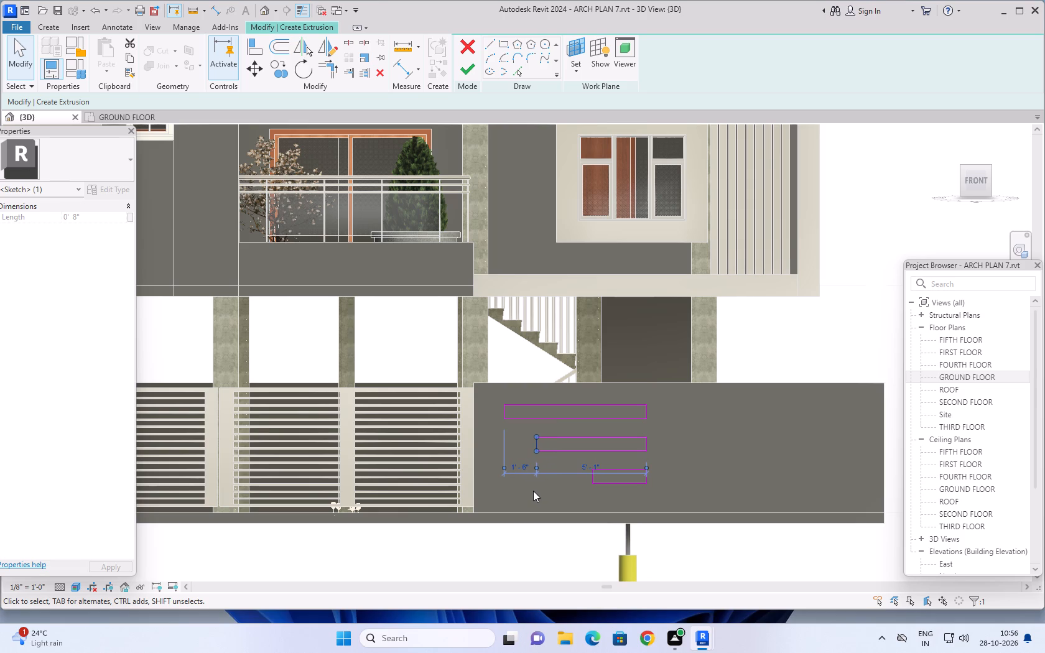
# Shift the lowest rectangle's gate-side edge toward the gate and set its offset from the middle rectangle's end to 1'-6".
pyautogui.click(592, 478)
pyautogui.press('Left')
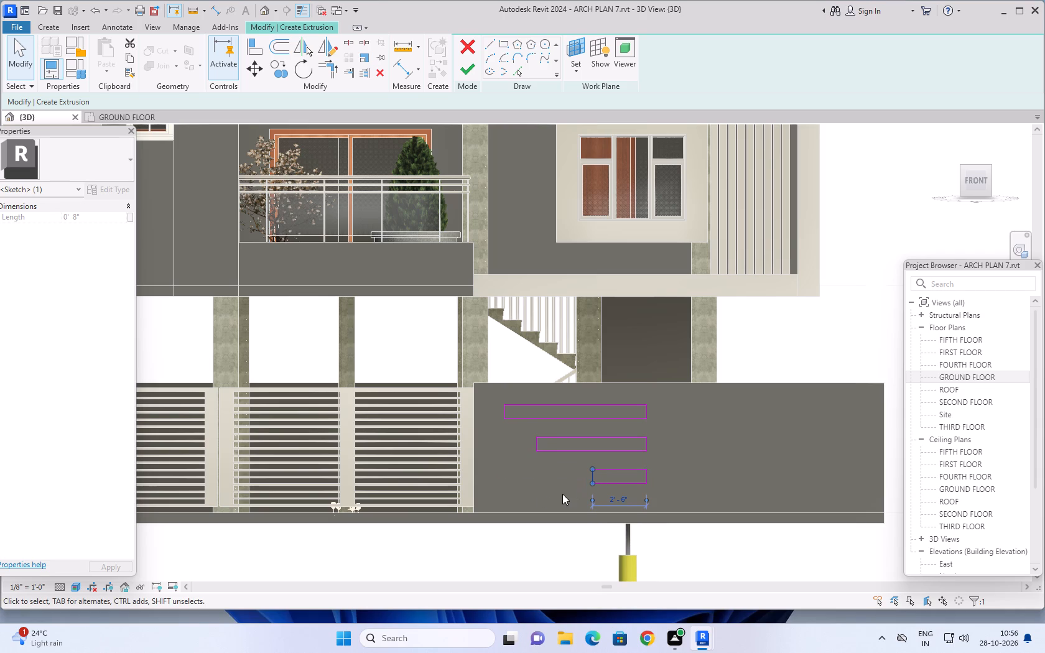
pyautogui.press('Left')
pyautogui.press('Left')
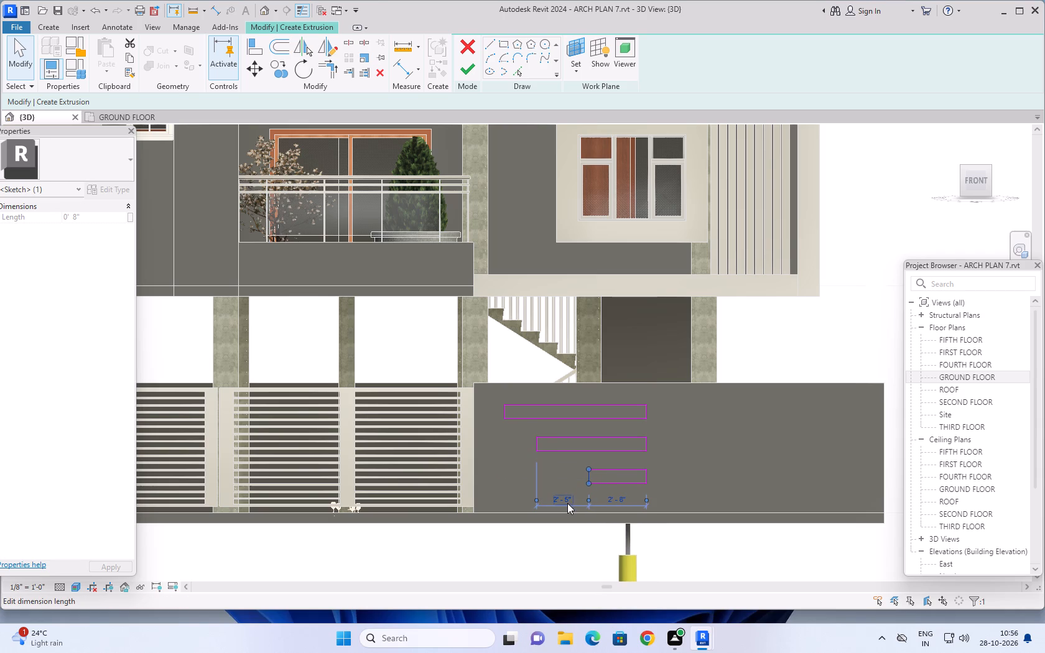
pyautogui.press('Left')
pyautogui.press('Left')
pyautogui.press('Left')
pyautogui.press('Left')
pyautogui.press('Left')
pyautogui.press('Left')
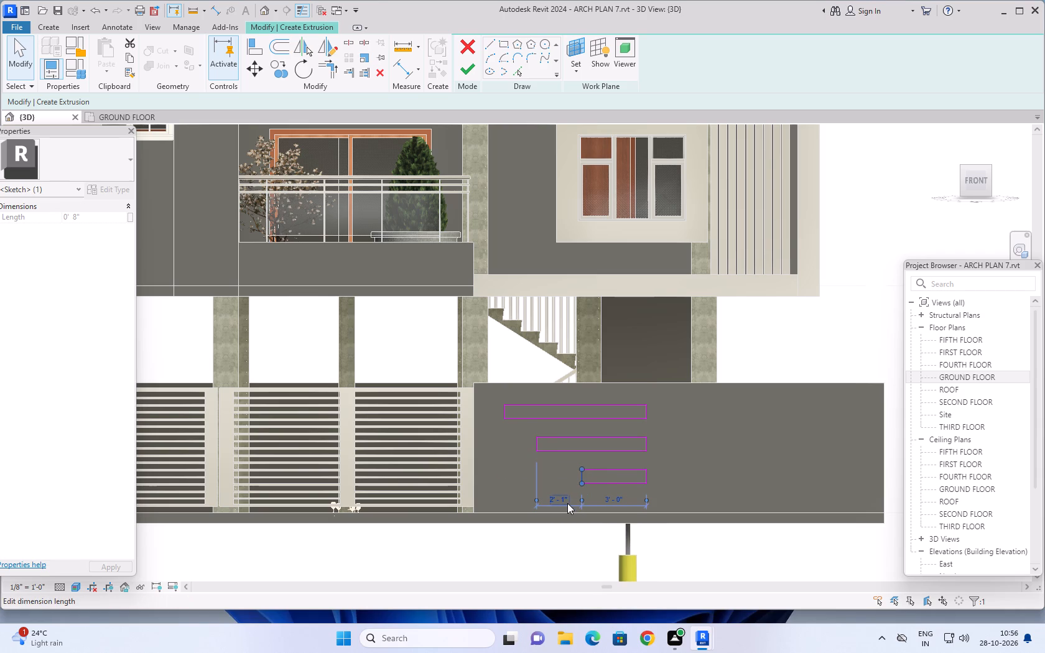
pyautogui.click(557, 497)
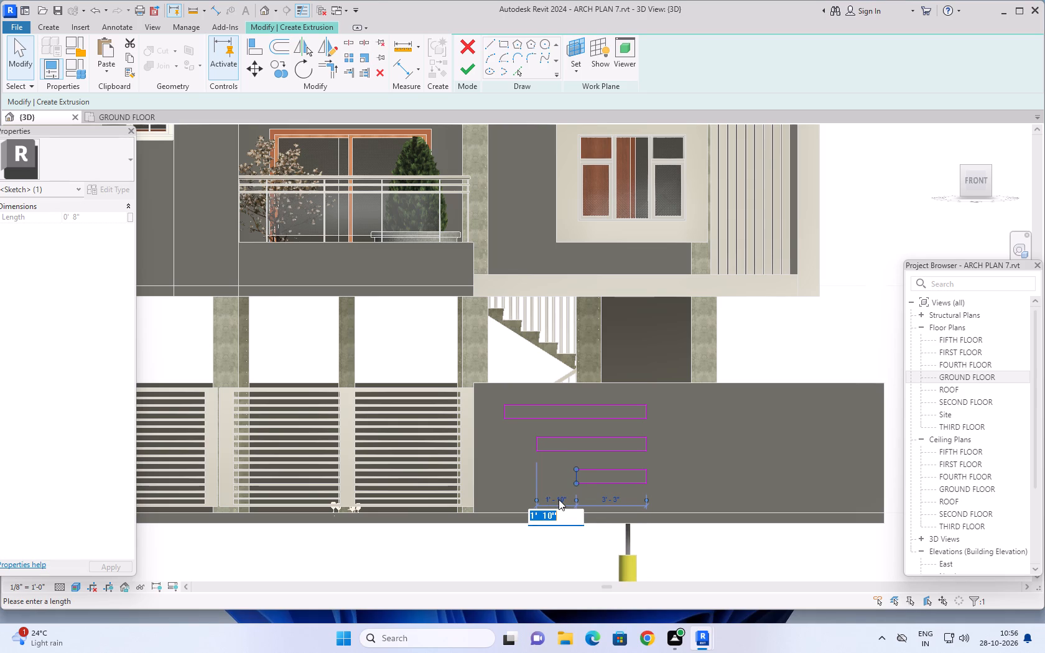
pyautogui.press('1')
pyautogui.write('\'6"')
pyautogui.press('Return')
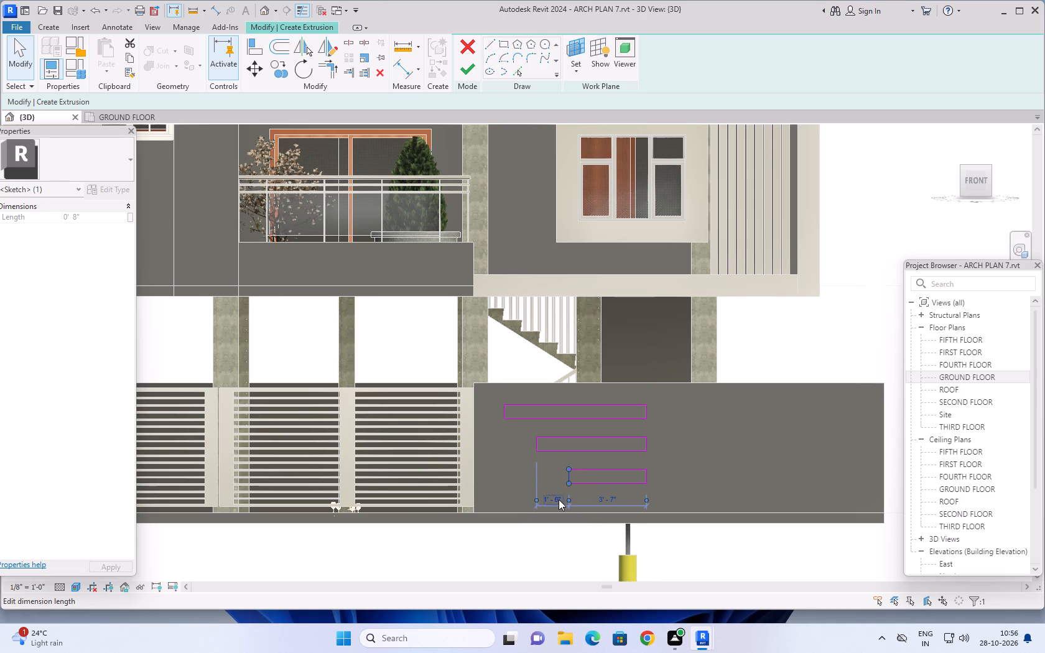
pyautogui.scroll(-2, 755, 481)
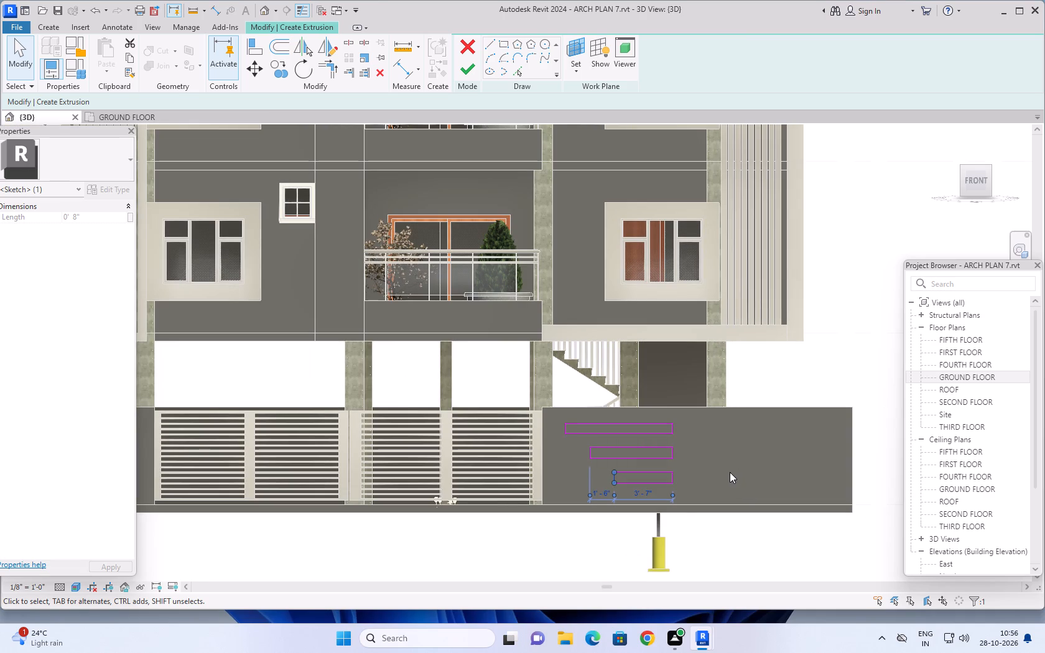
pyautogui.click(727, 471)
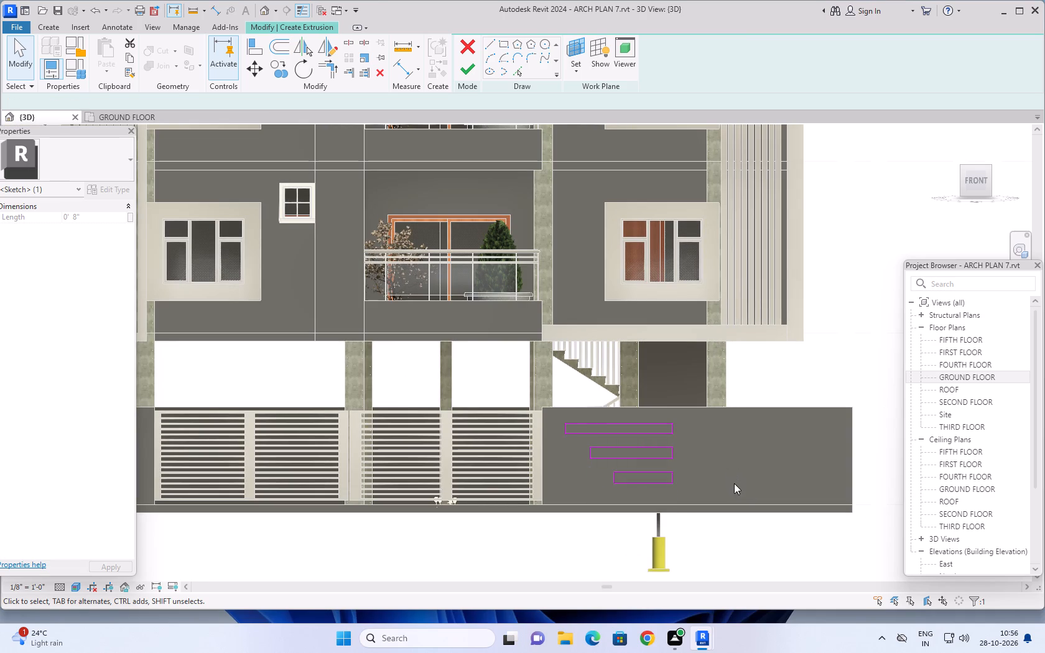
# Nudge the middle rectangle's gate-side edge away from the gate until it is 1'-3" from the lowest rectangle's end.
pyautogui.scroll(-2, 734, 483)
pyautogui.moveTo(739, 473); pyautogui.dragTo(713, 491, button='middle')
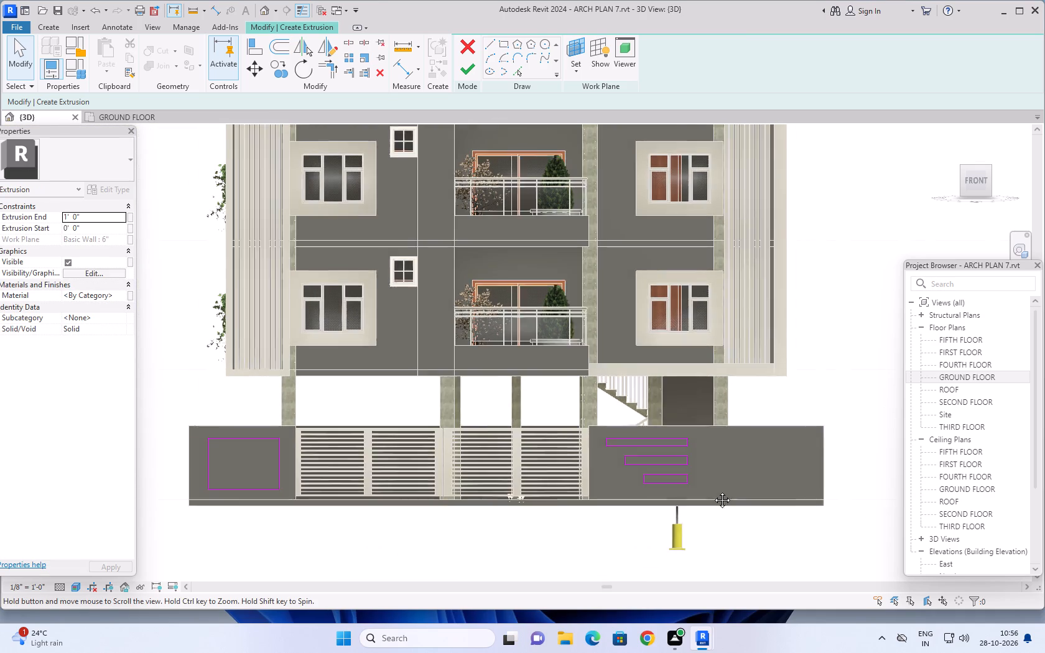
pyautogui.moveTo(713, 491); pyautogui.dragTo(700, 513, button='middle')
pyautogui.scroll(5, 571, 491)
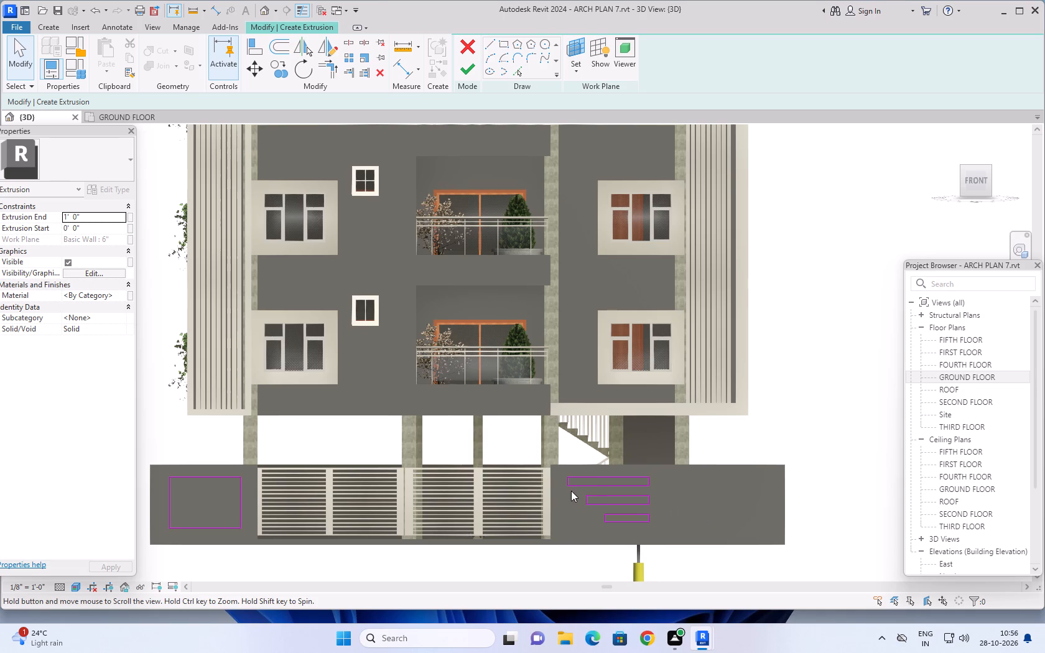
pyautogui.click(601, 511)
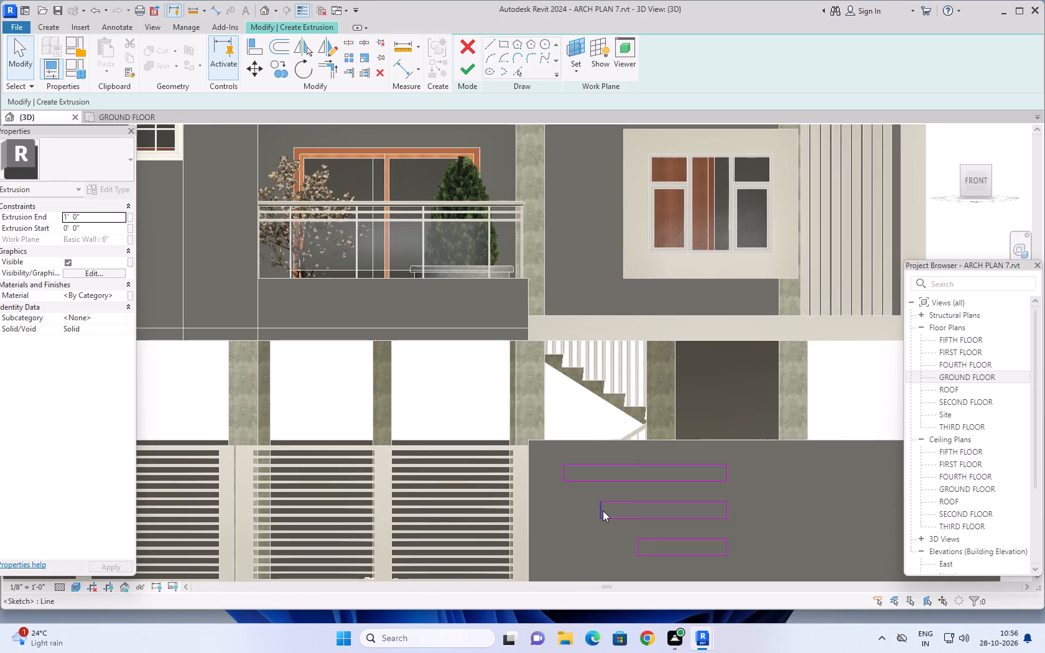
pyautogui.press('Right')
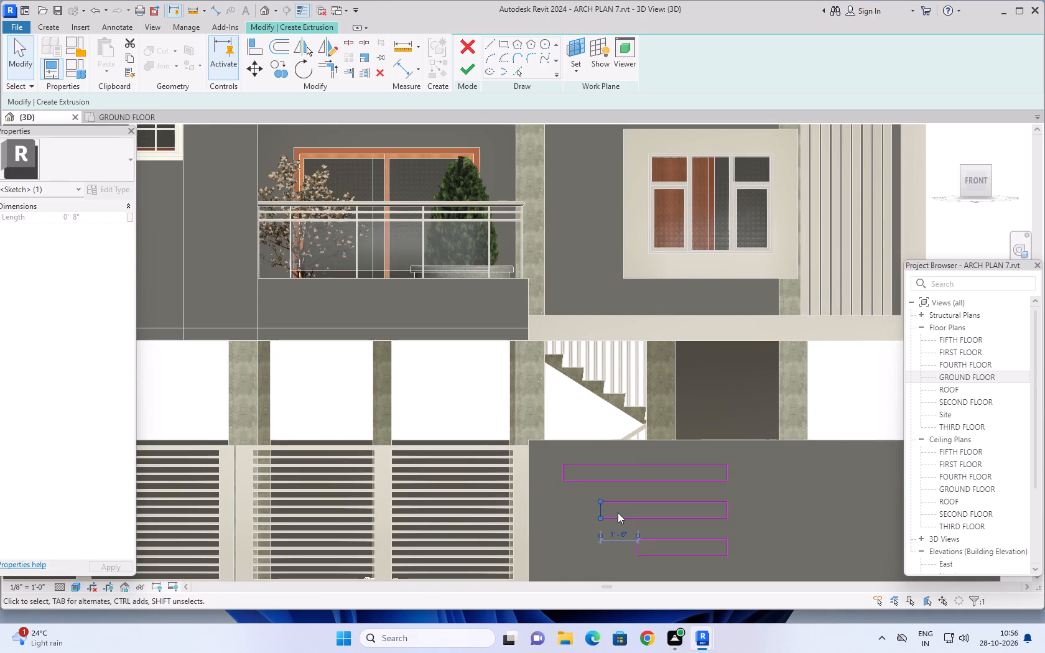
pyautogui.press('Right')
pyautogui.press('Right')
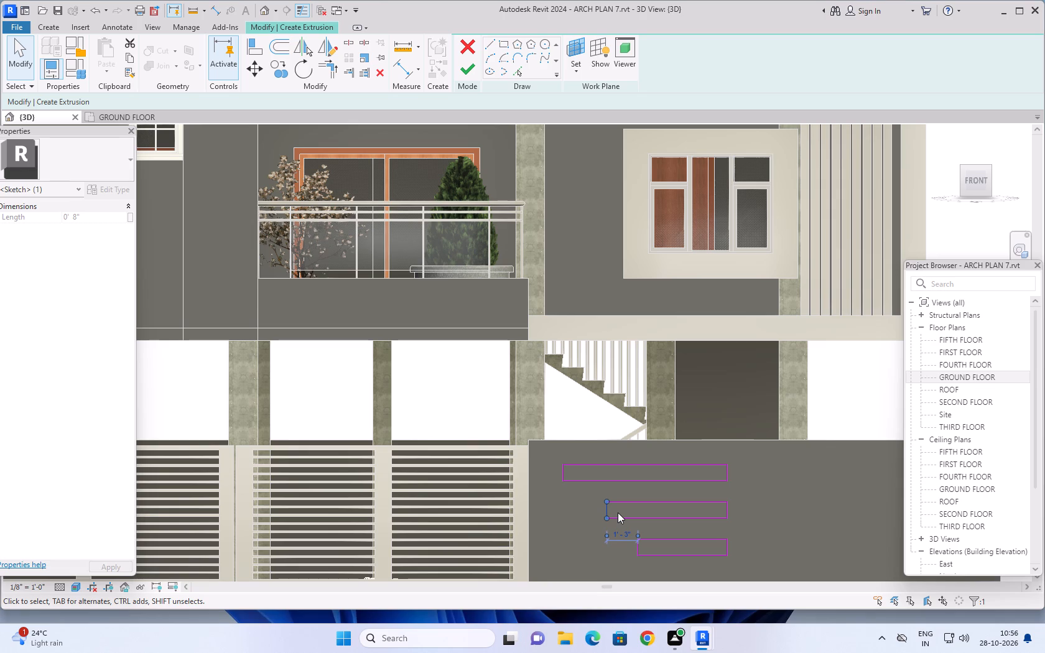
# Nudge the lowest rectangle's gate-side edge away from the gate until the rectangle is 2'-10" long, offset 2'-0" from the middle rectangle's end.
pyautogui.click(640, 546)
pyautogui.press('Right')
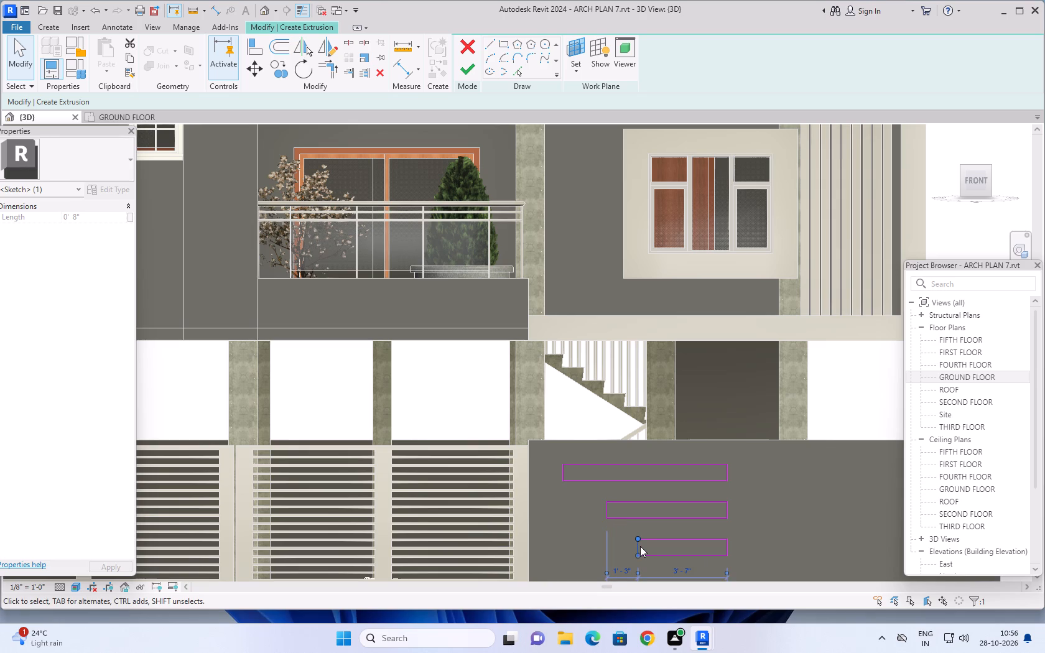
pyautogui.press('Right')
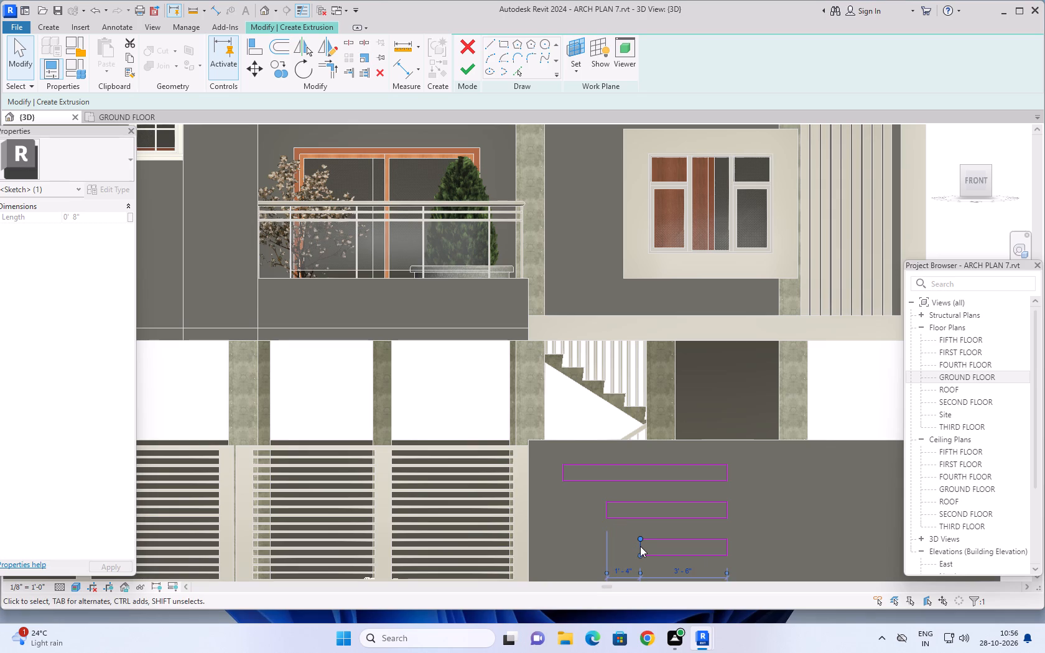
pyautogui.press('Right')
pyautogui.press('Right')
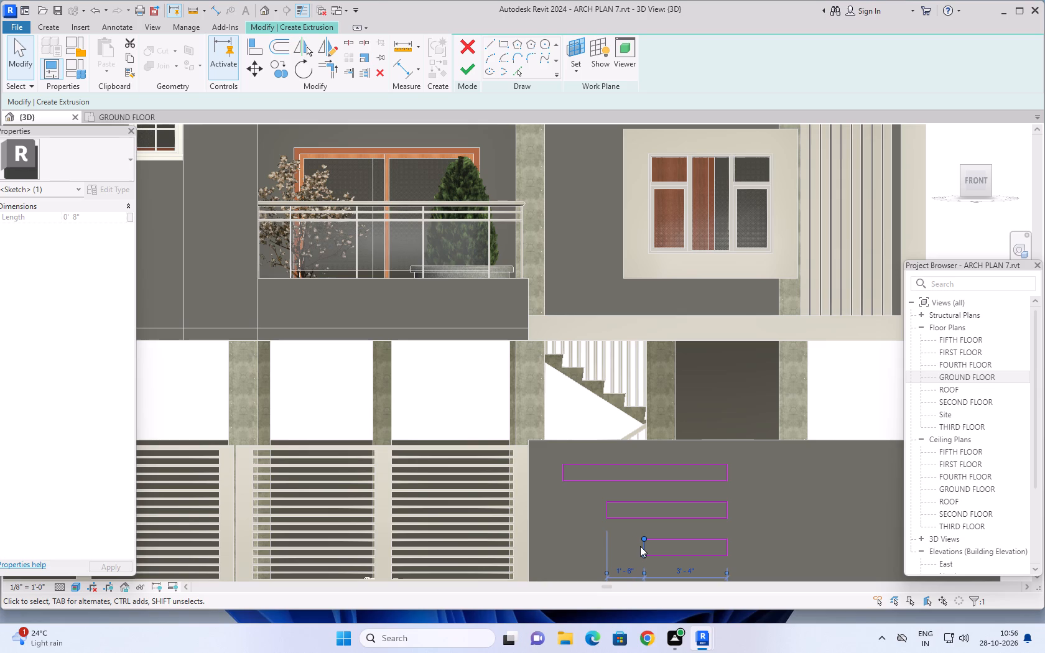
pyautogui.press('Right')
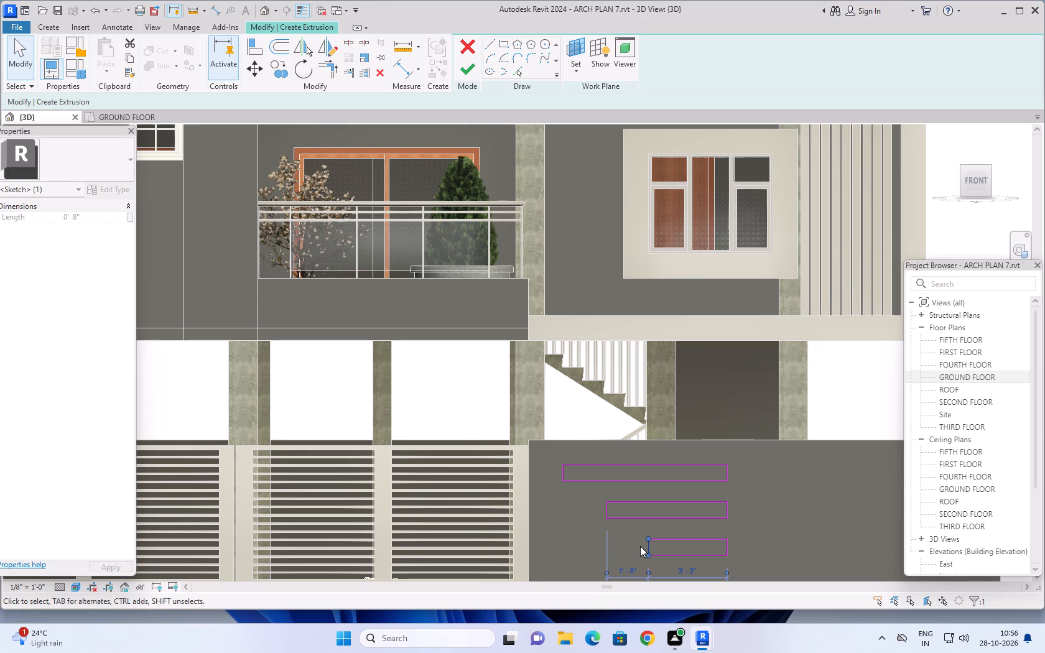
pyautogui.press('Right')
pyautogui.press('Right')
pyautogui.press('Right')
pyautogui.press('Right')
# Examine the proportions of the three stepped rectangles against the boundary wall, gate and front facade.
pyautogui.scroll(-2, 783, 514)
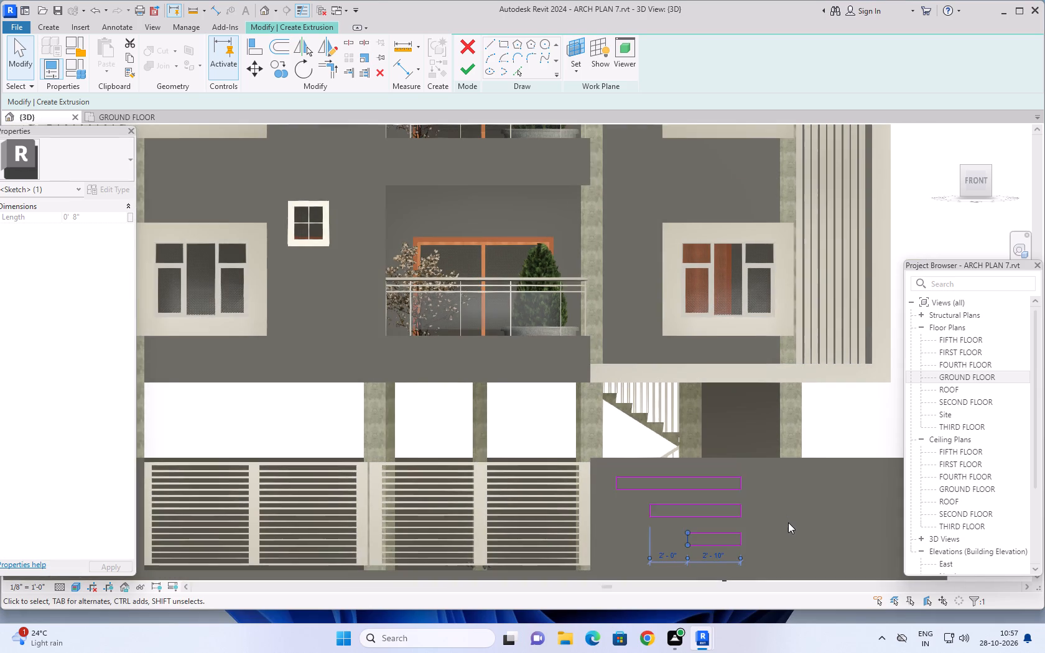
pyautogui.scroll(-2, 789, 524)
pyautogui.moveTo(789, 529); pyautogui.dragTo(708, 503, button='middle')
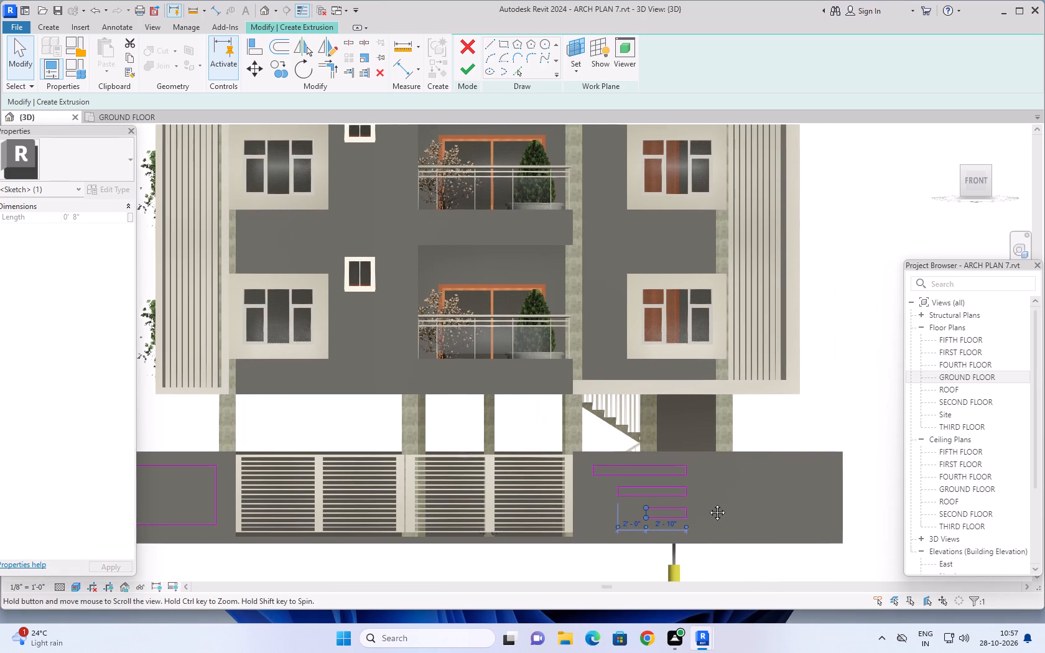
pyautogui.moveTo(708, 503); pyautogui.dragTo(707, 503, button='middle')
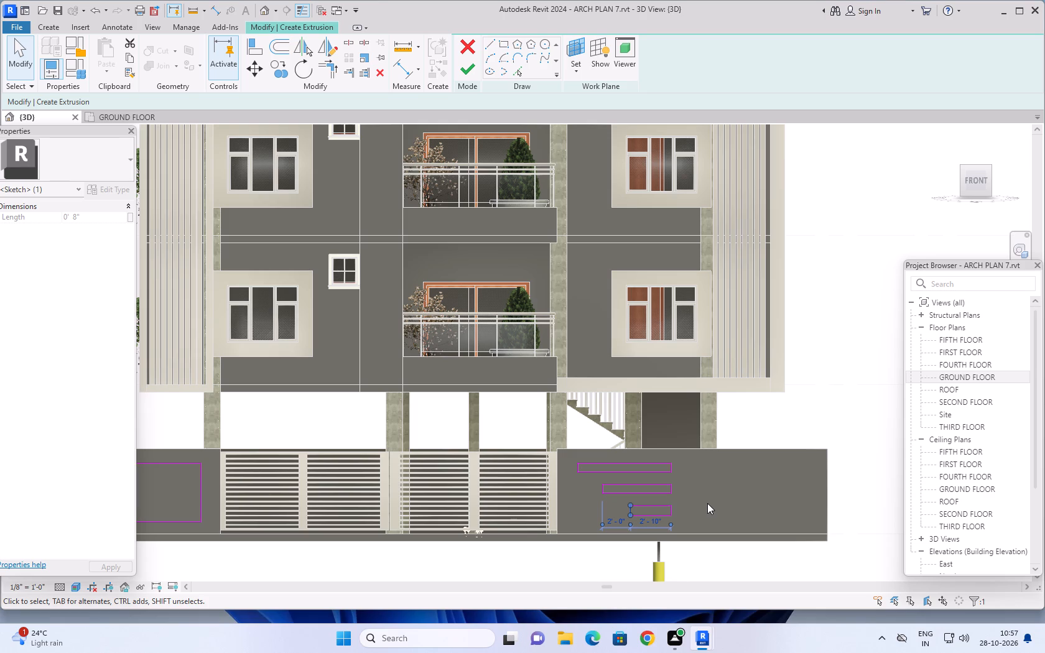
pyautogui.scroll(4, 611, 516)
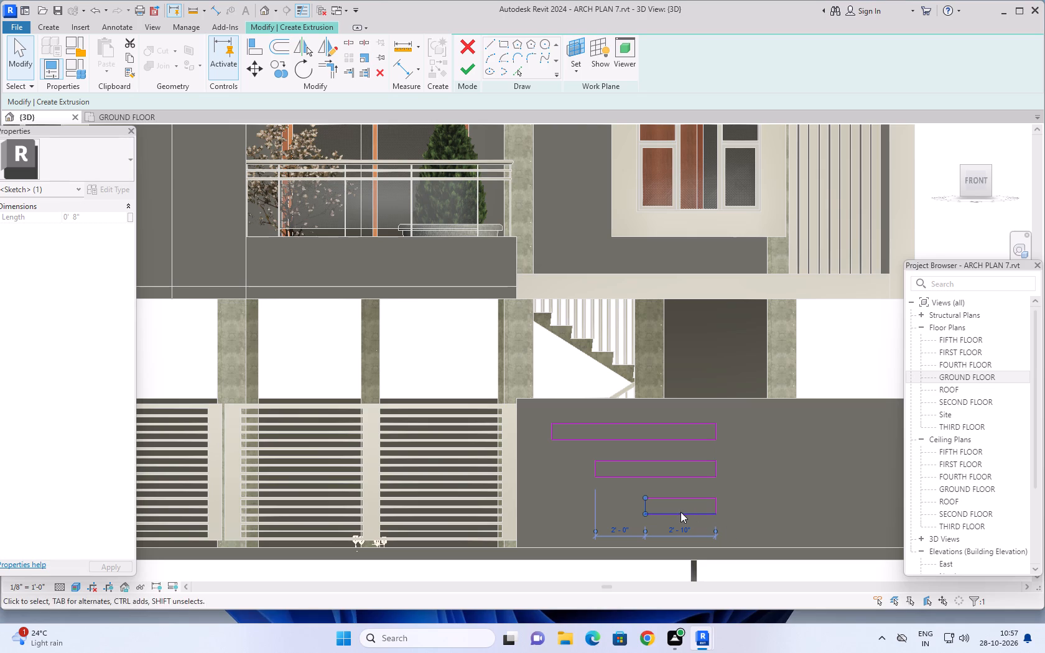
pyautogui.press('Escape')
pyautogui.scroll(-3, 765, 492)
pyautogui.moveTo(767, 494); pyautogui.dragTo(722, 524, button='middle')
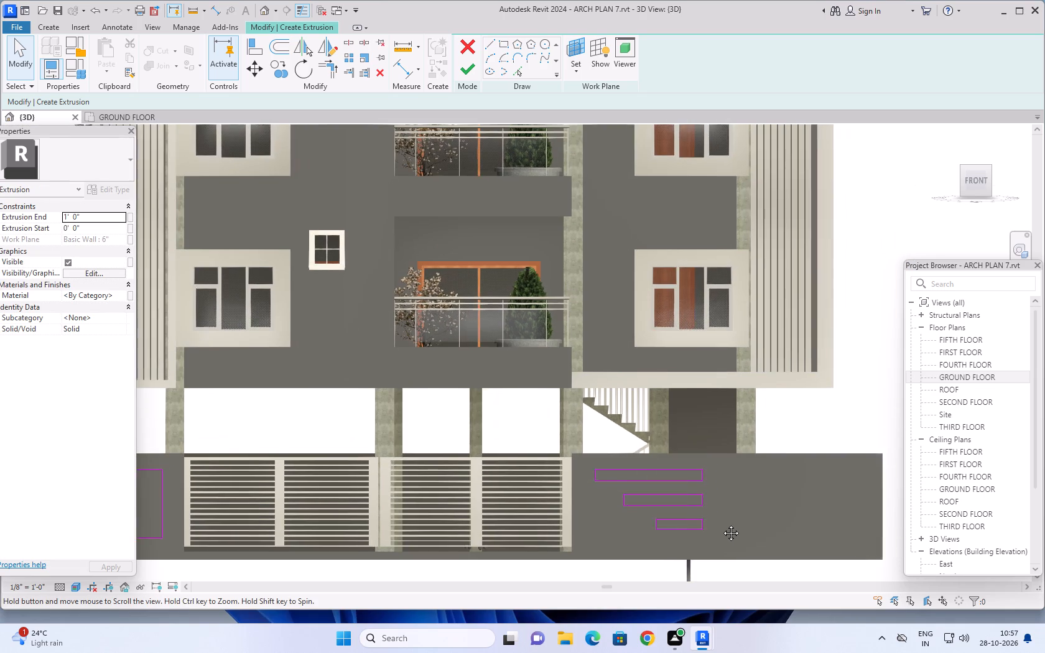
pyautogui.moveTo(722, 524); pyautogui.dragTo(720, 525, button='middle')
pyautogui.press('Escape')
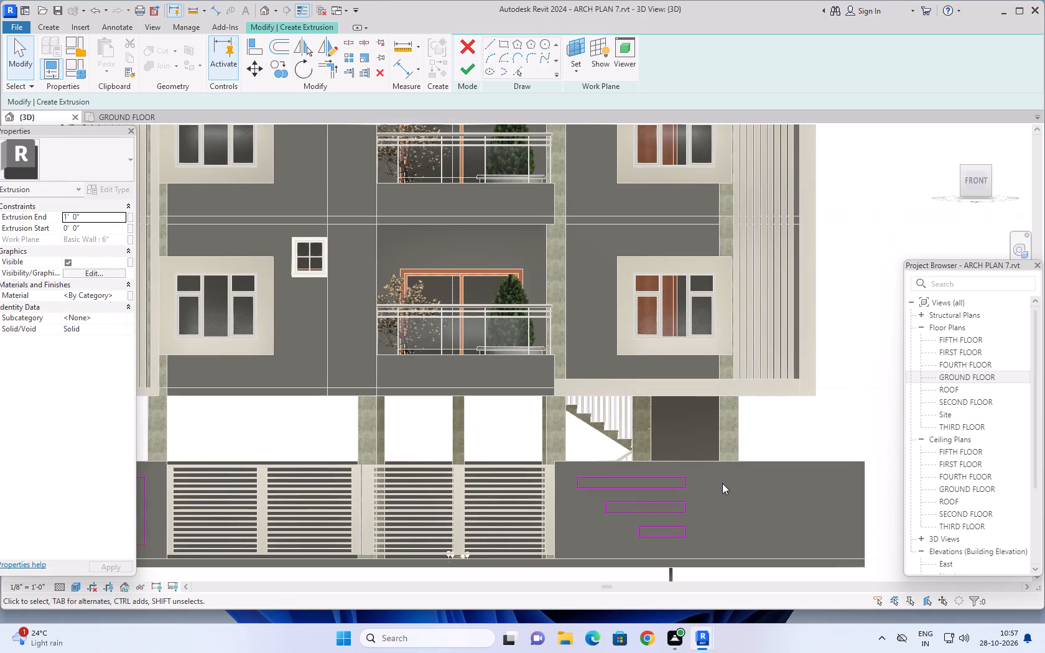
pyautogui.moveTo(713, 468); pyautogui.dragTo(696, 493)
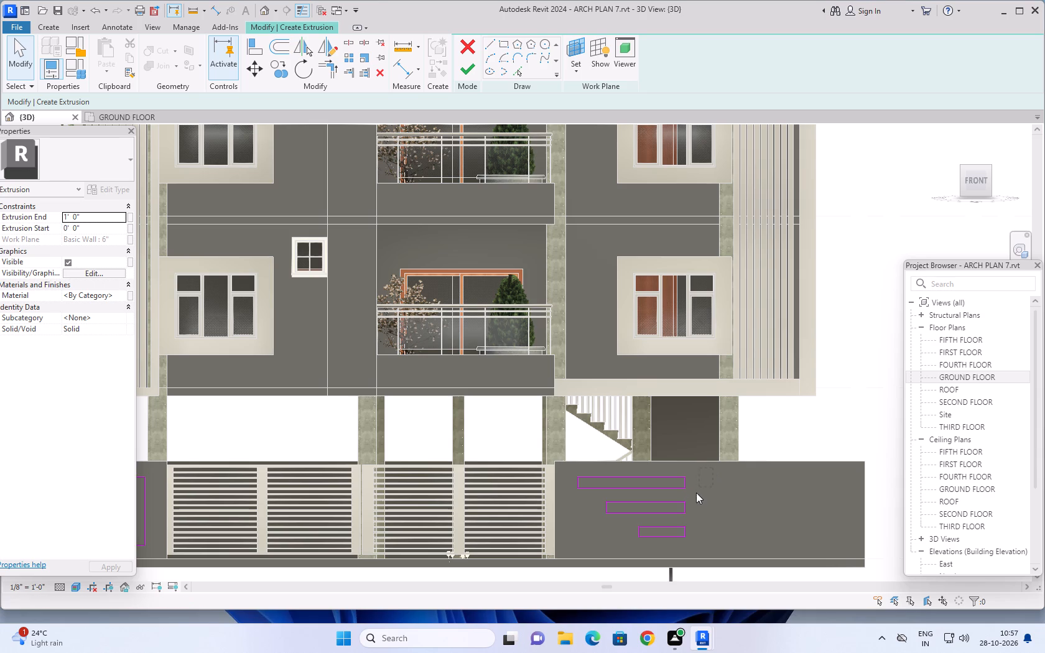
pyautogui.moveTo(696, 493); pyautogui.dragTo(710, 510)
pyautogui.press('Escape')
pyautogui.press('Escape')
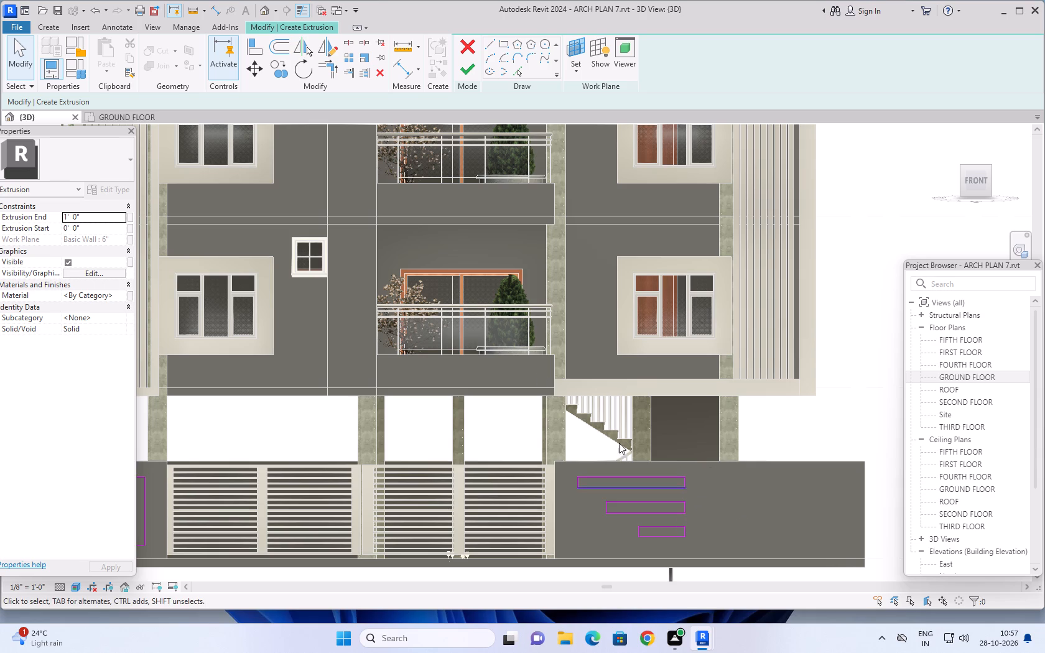
# Sketch a narrow vertical rectangle about 6" wide and 4'-1" tall on the wall, beyond the aligned ends of the stepped bars.
pyautogui.click(504, 41)
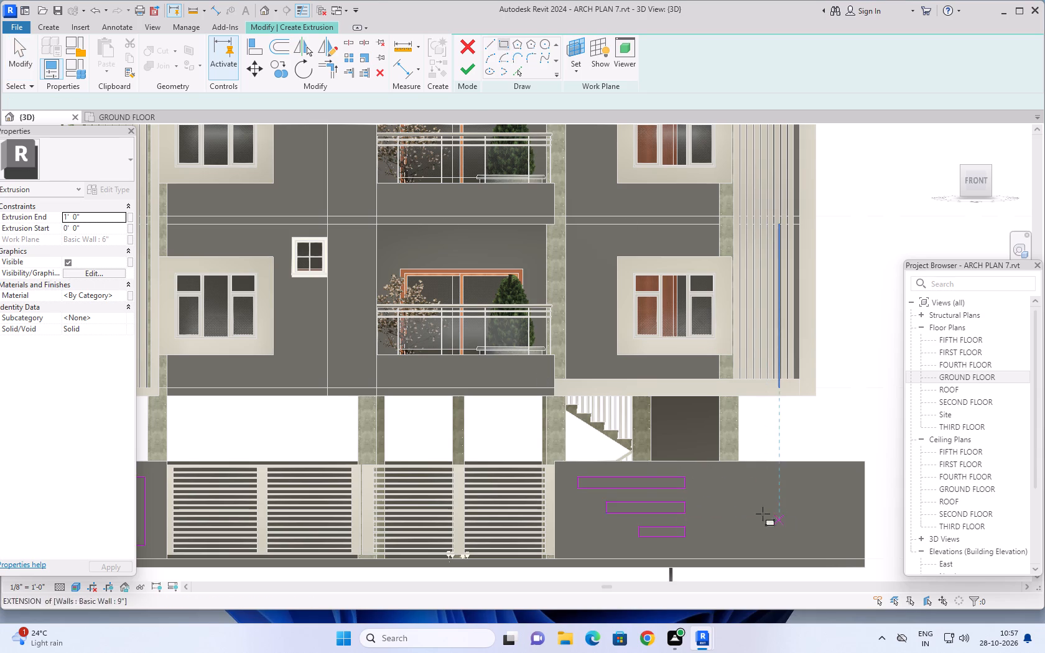
pyautogui.click(715, 473)
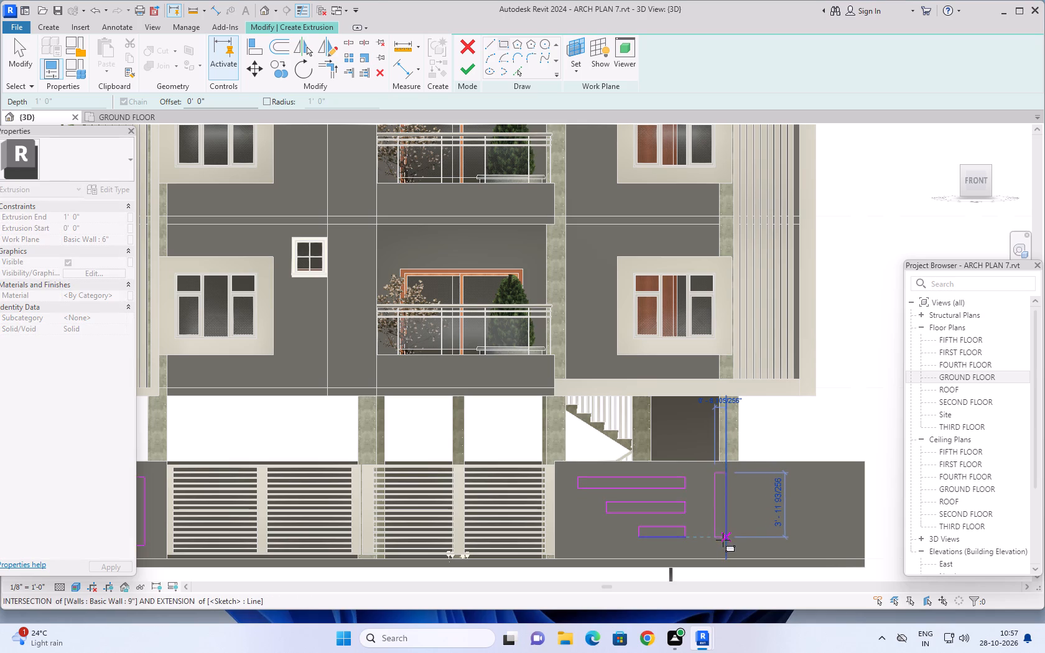
pyautogui.scroll(4, 720, 546)
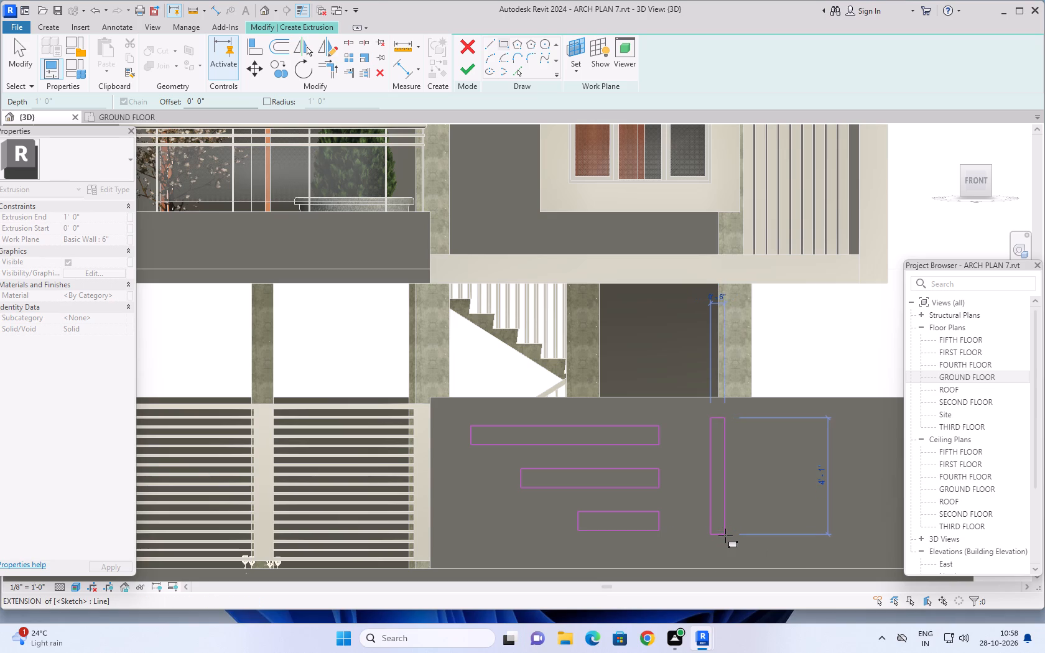
pyautogui.click(725, 535)
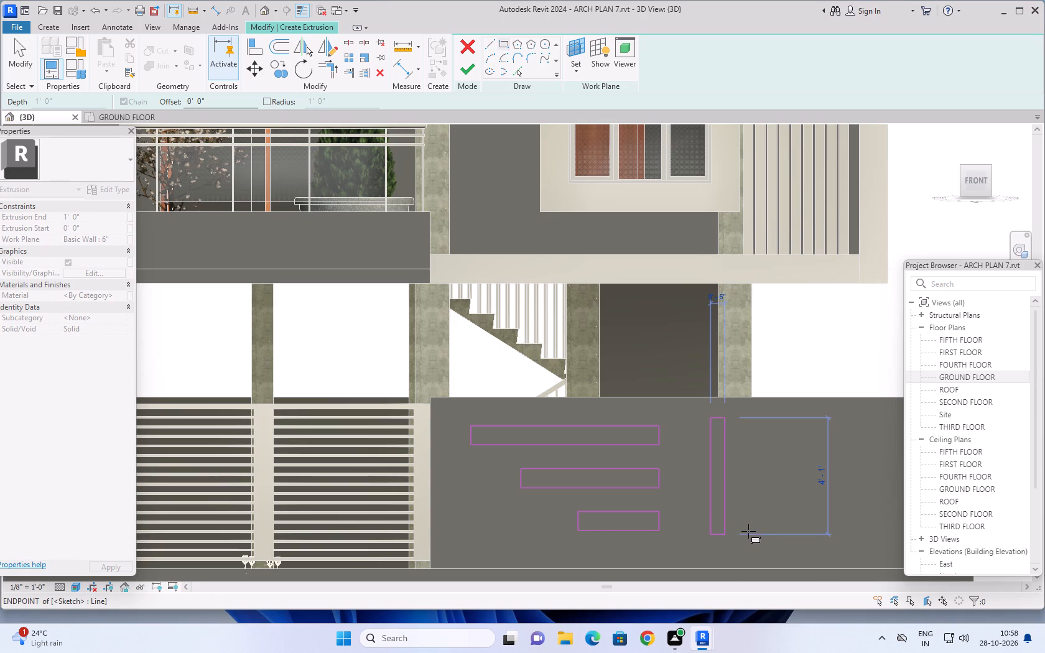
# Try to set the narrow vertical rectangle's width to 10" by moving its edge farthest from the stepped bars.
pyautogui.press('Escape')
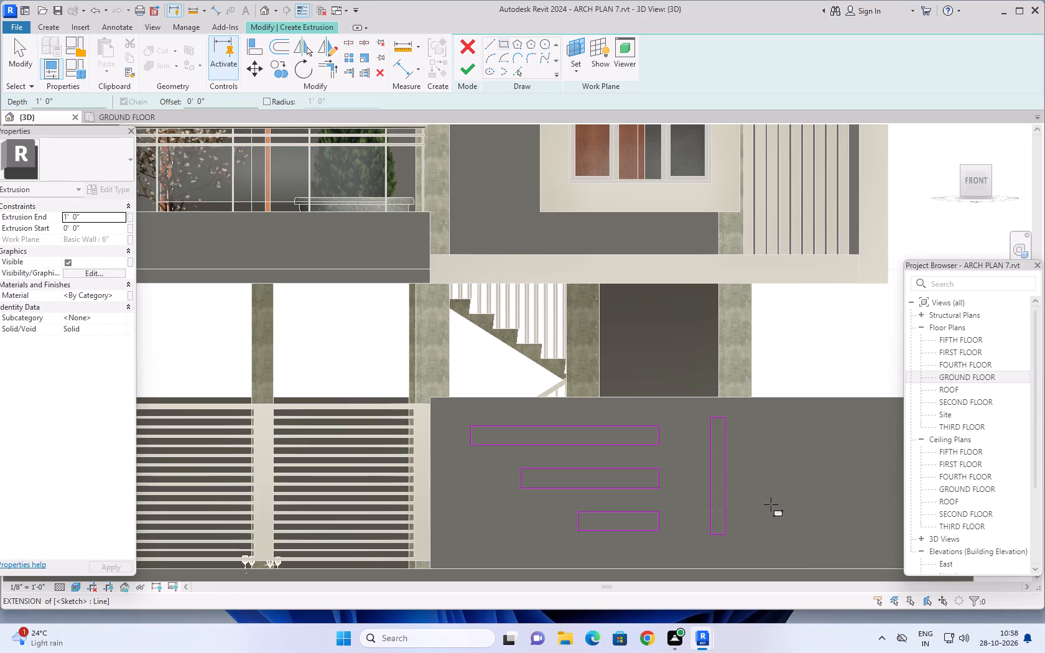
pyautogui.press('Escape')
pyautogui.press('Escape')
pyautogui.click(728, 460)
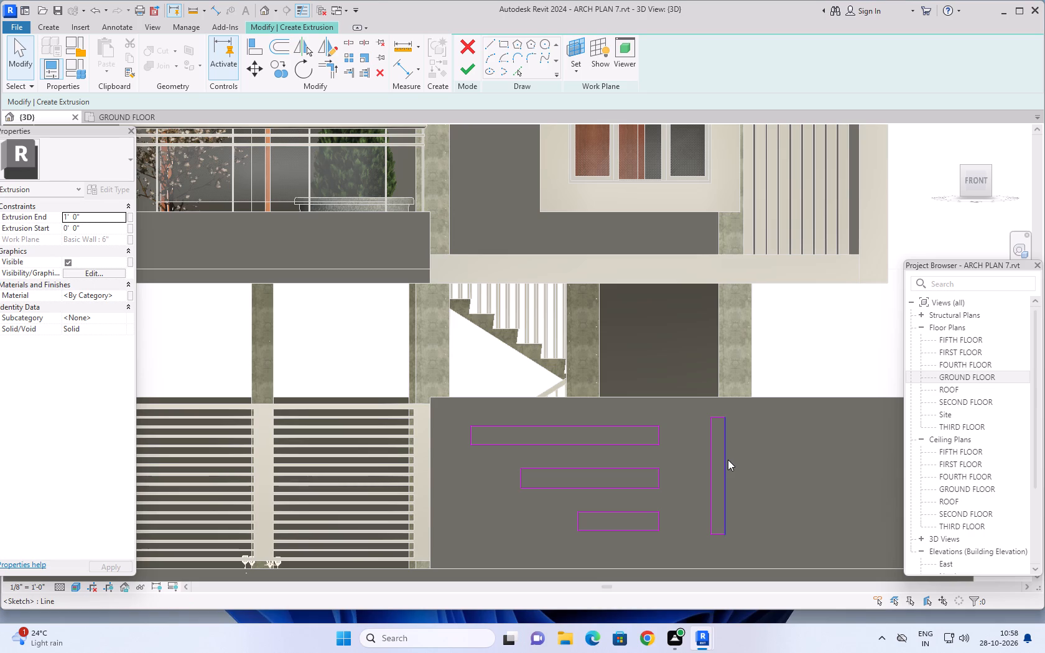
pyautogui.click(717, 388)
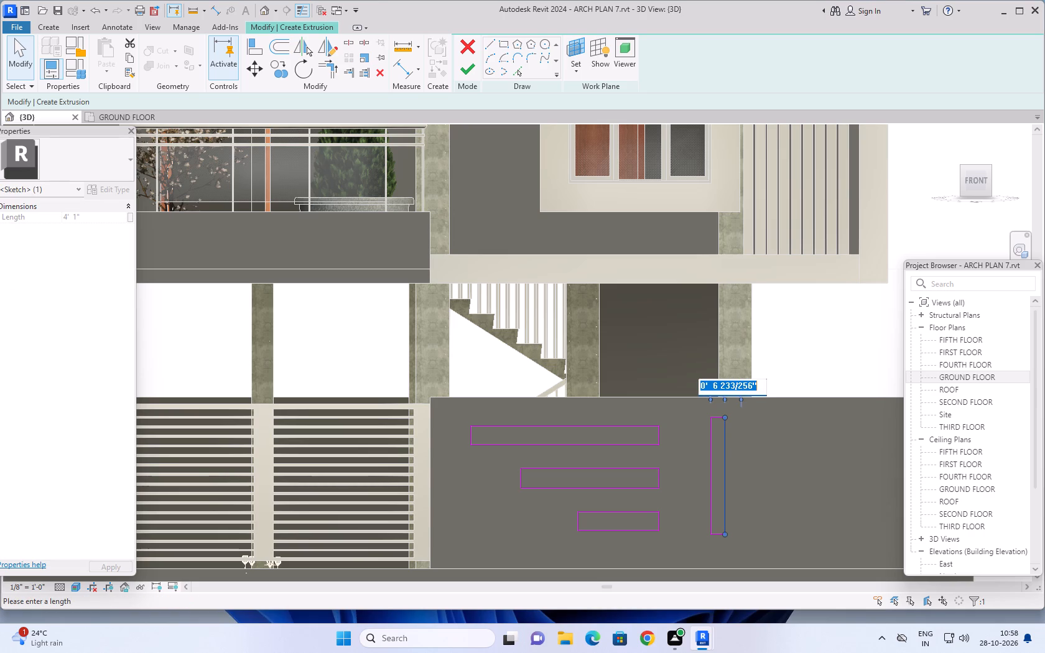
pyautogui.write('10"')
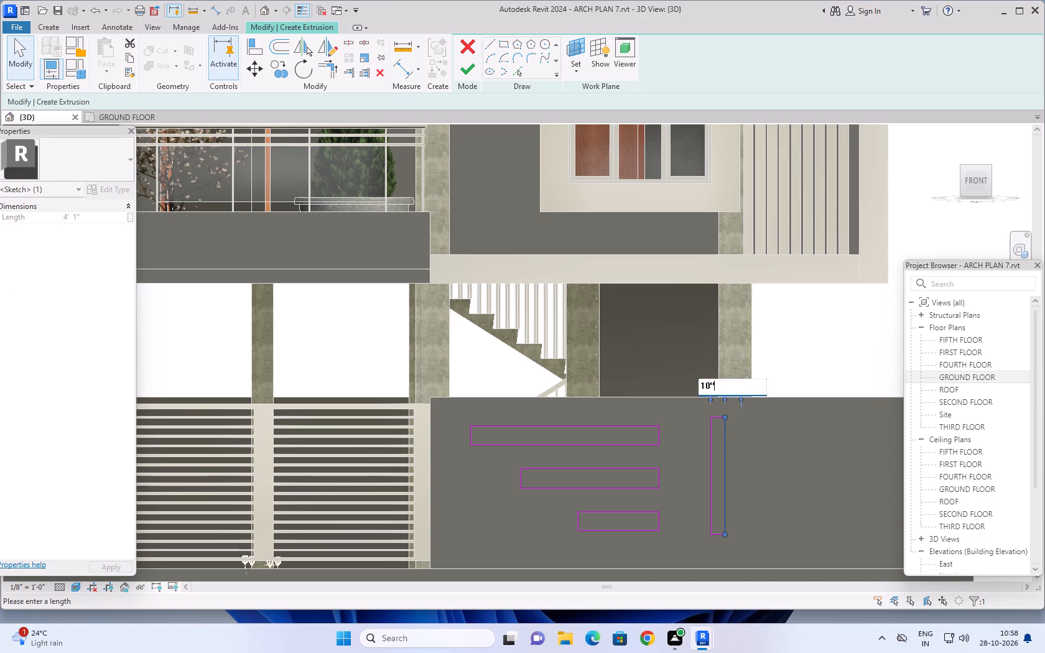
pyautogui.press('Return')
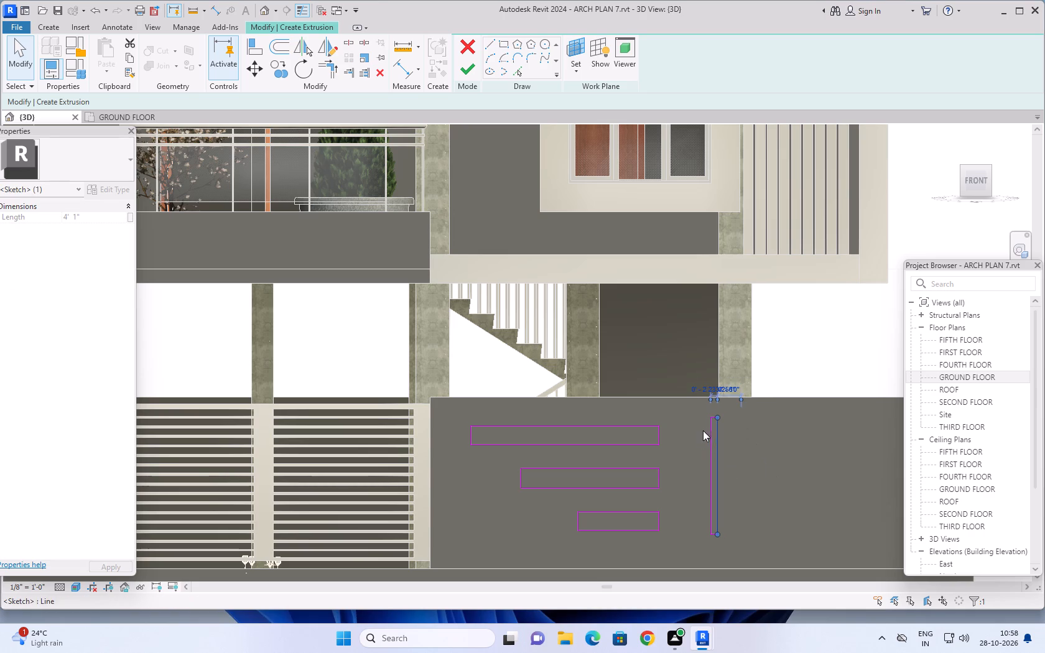
# Set the narrow vertical rectangle's width to 10" by moving its edge farthest from the stepped bars.
pyautogui.click(699, 390)
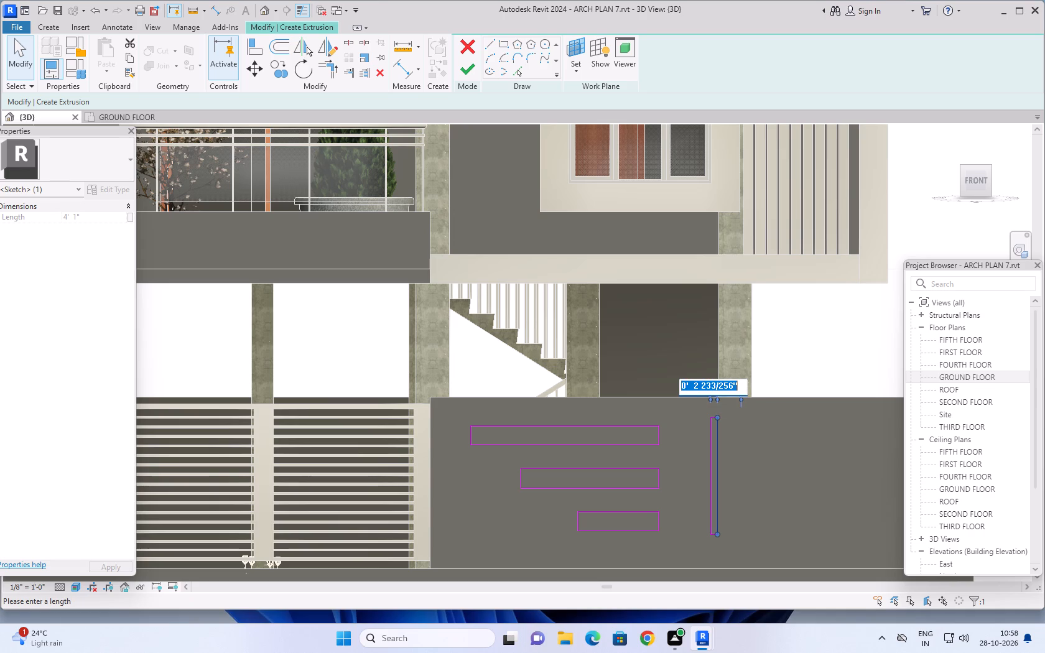
pyautogui.scroll(5, 718, 424)
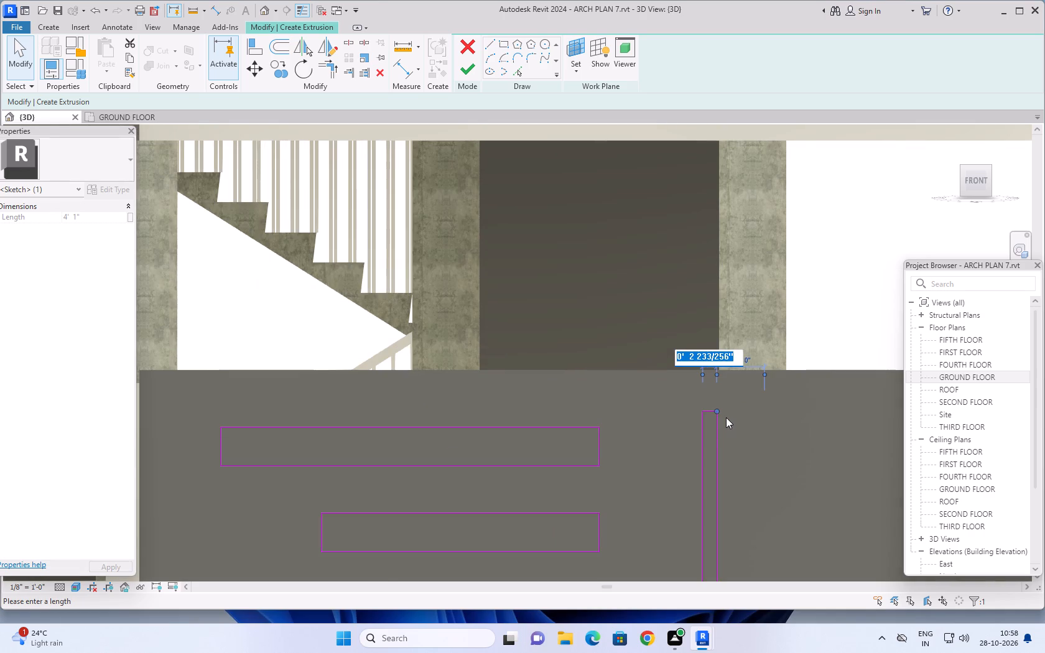
pyautogui.scroll(3, 726, 417)
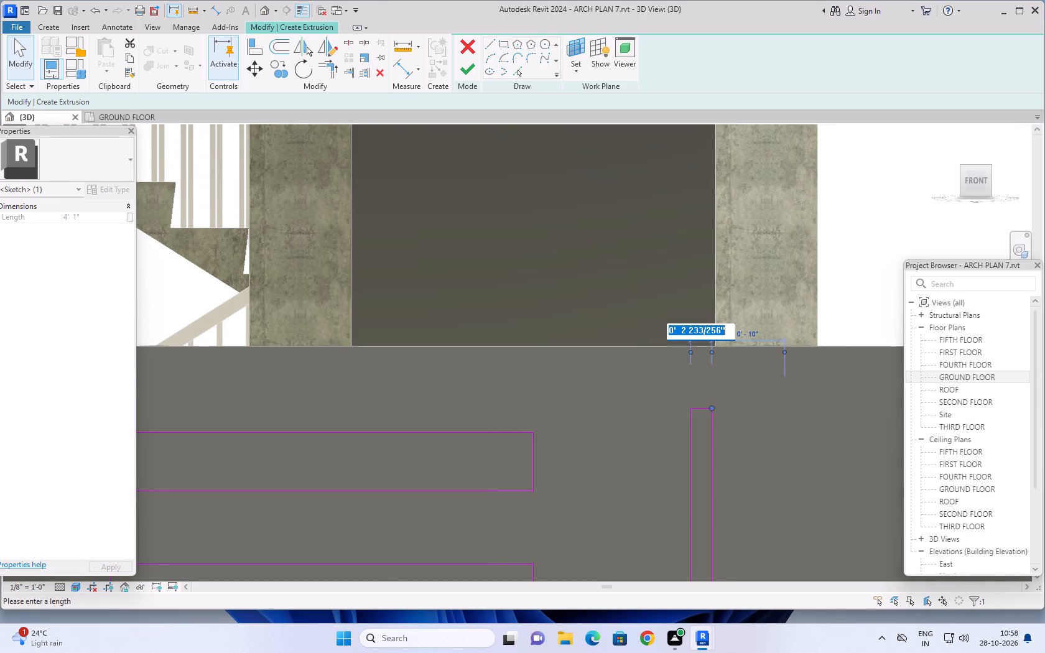
pyautogui.click(694, 334)
pyautogui.press('Escape')
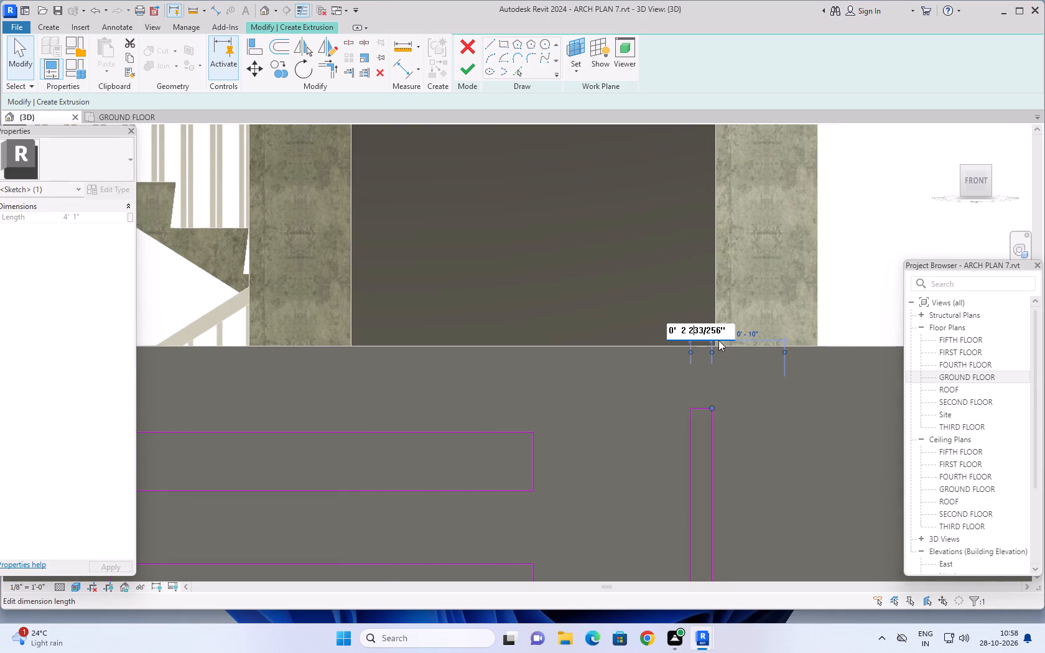
pyautogui.press('Escape')
pyautogui.click(700, 330)
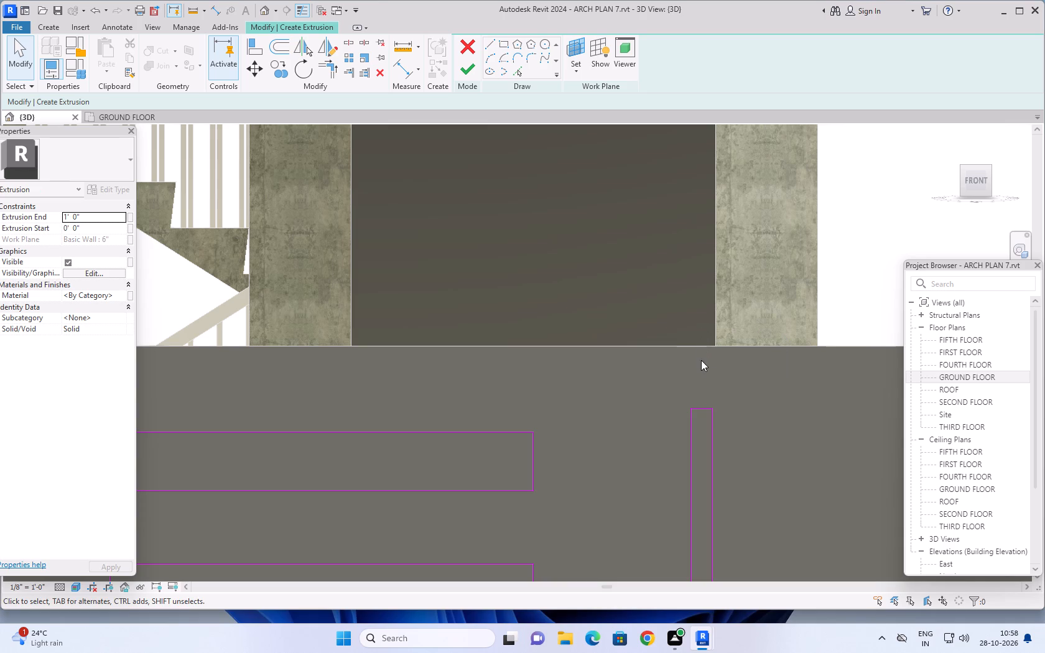
pyautogui.click(715, 428)
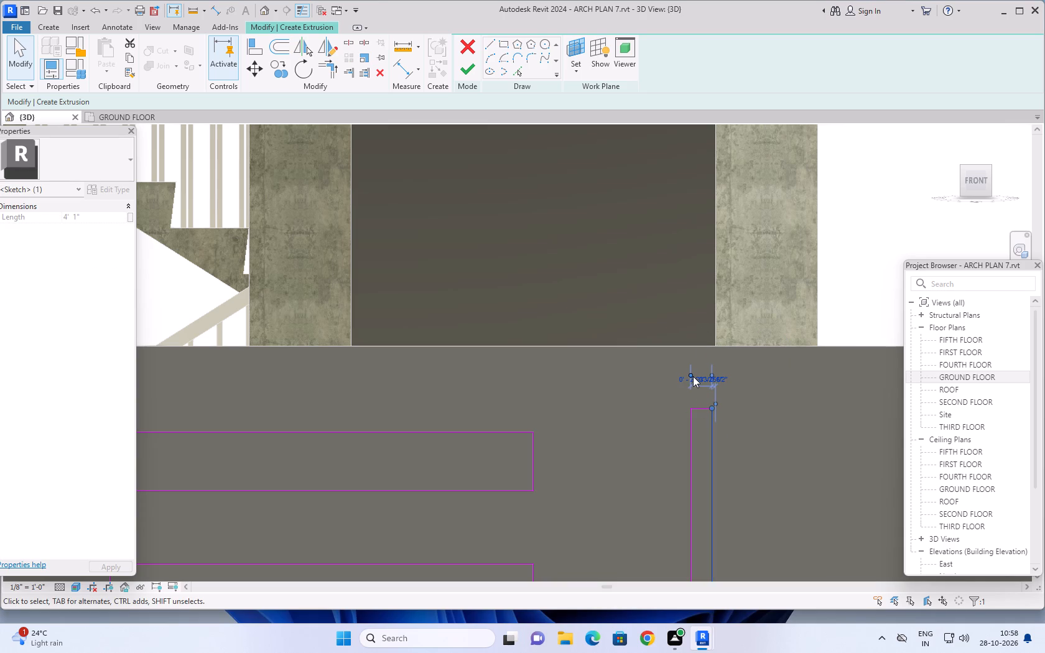
pyautogui.click(681, 377)
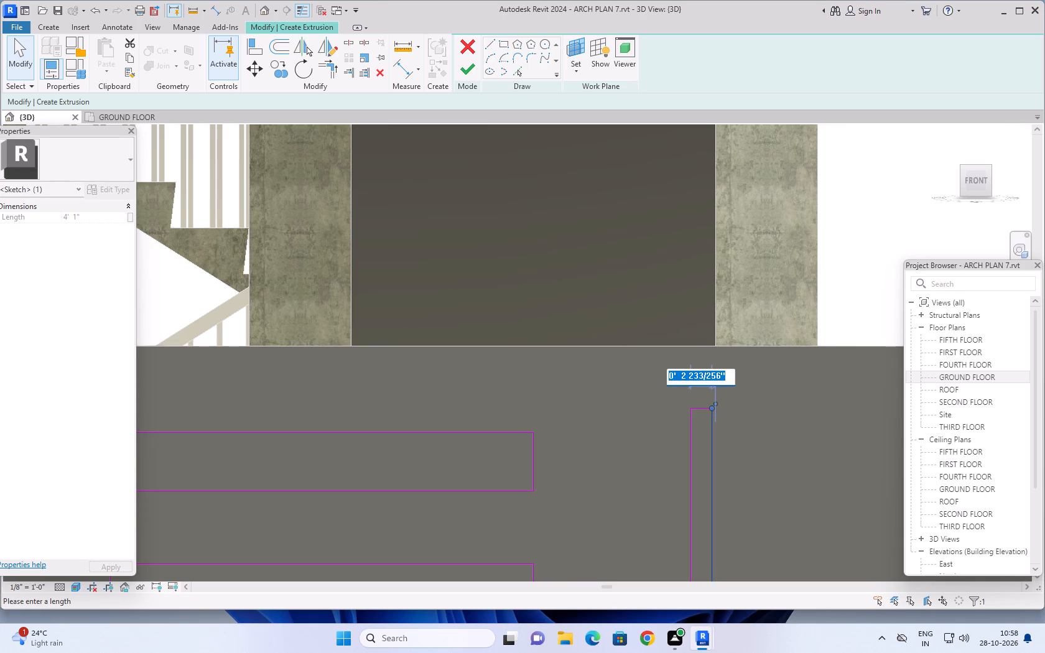
pyautogui.write('10"')
pyautogui.press('Return')
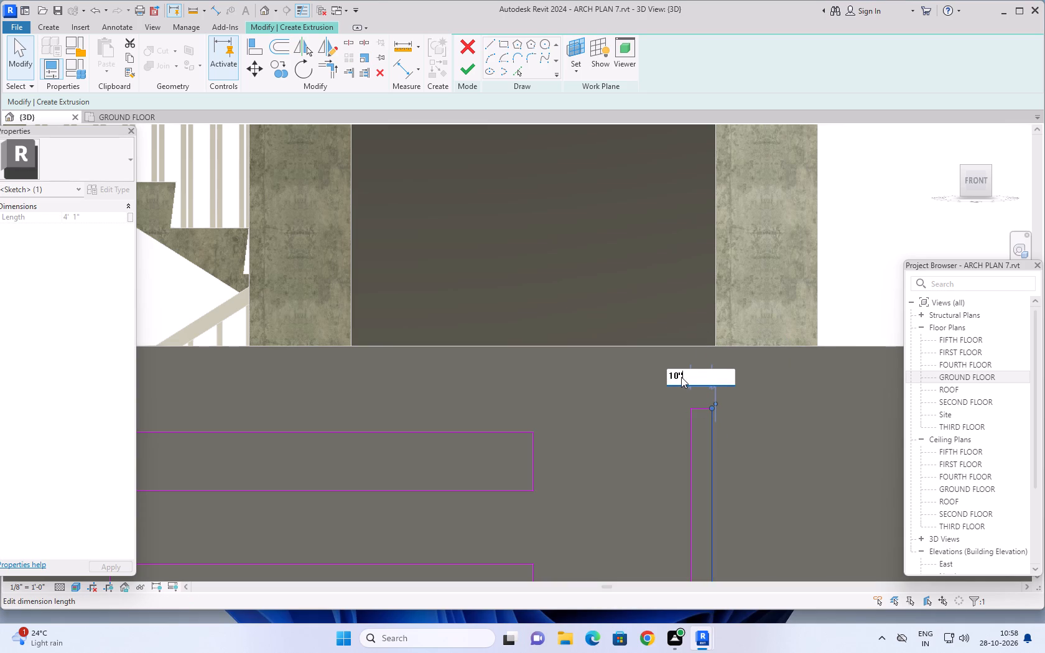
pyautogui.scroll(-9, 741, 412)
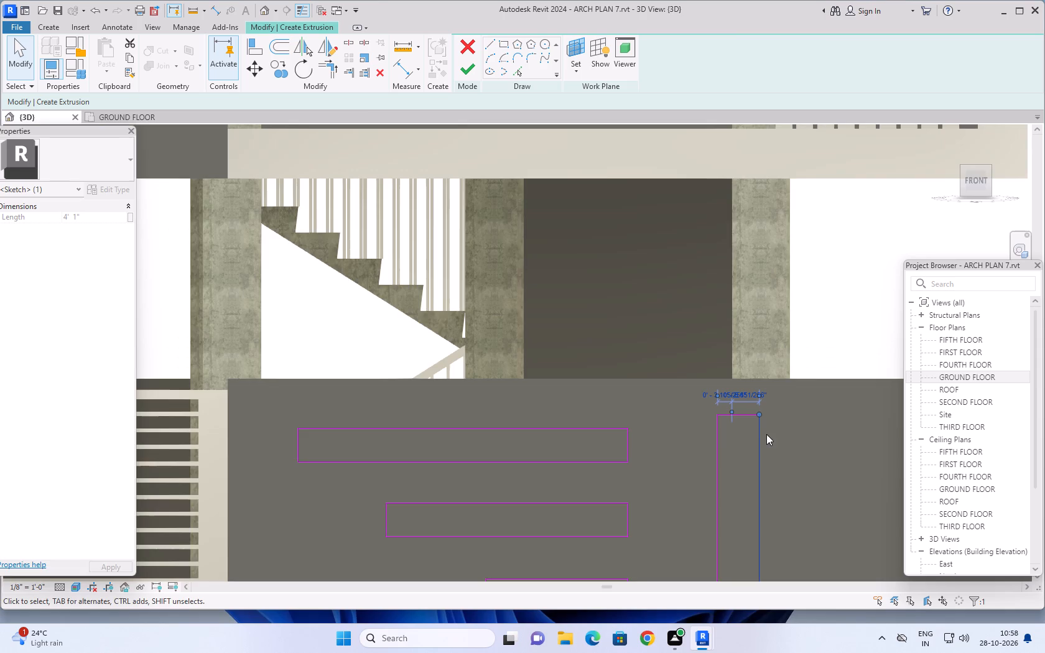
pyautogui.scroll(-6, 766, 434)
pyautogui.moveTo(781, 447); pyautogui.dragTo(726, 479, button='middle')
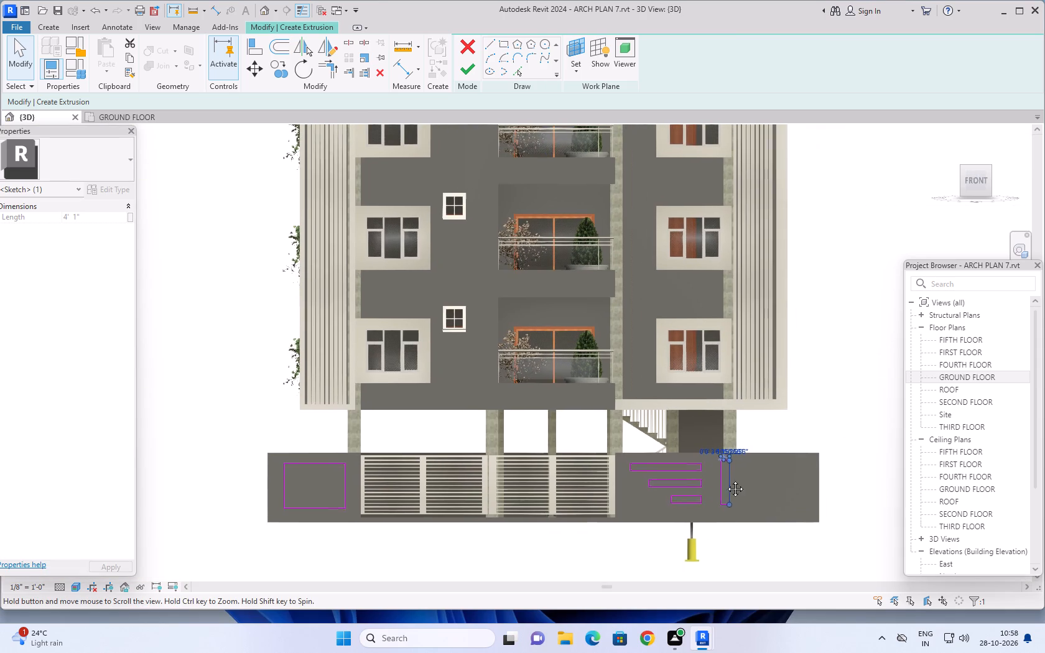
pyautogui.moveTo(726, 479); pyautogui.dragTo(689, 491, button='middle')
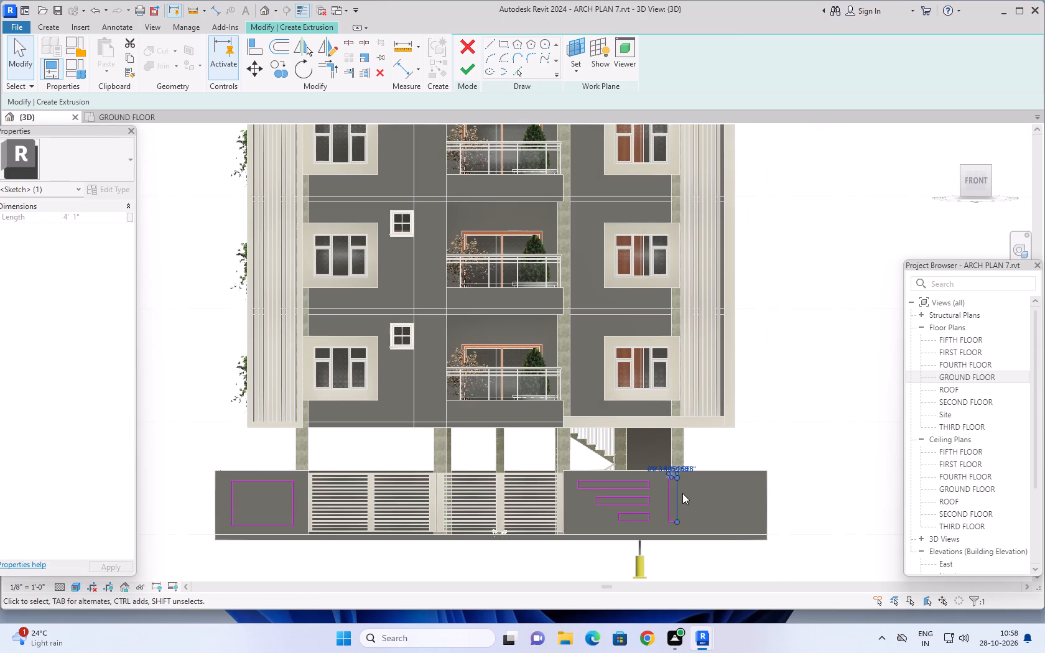
pyautogui.press('Escape')
pyautogui.press('Escape')
pyautogui.press('Escape')
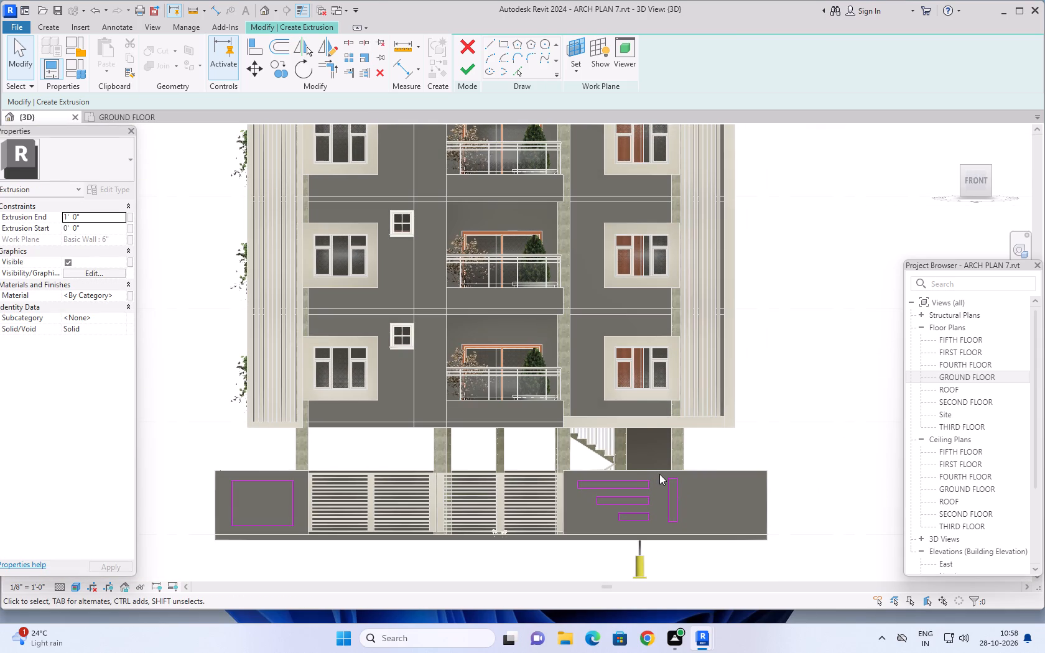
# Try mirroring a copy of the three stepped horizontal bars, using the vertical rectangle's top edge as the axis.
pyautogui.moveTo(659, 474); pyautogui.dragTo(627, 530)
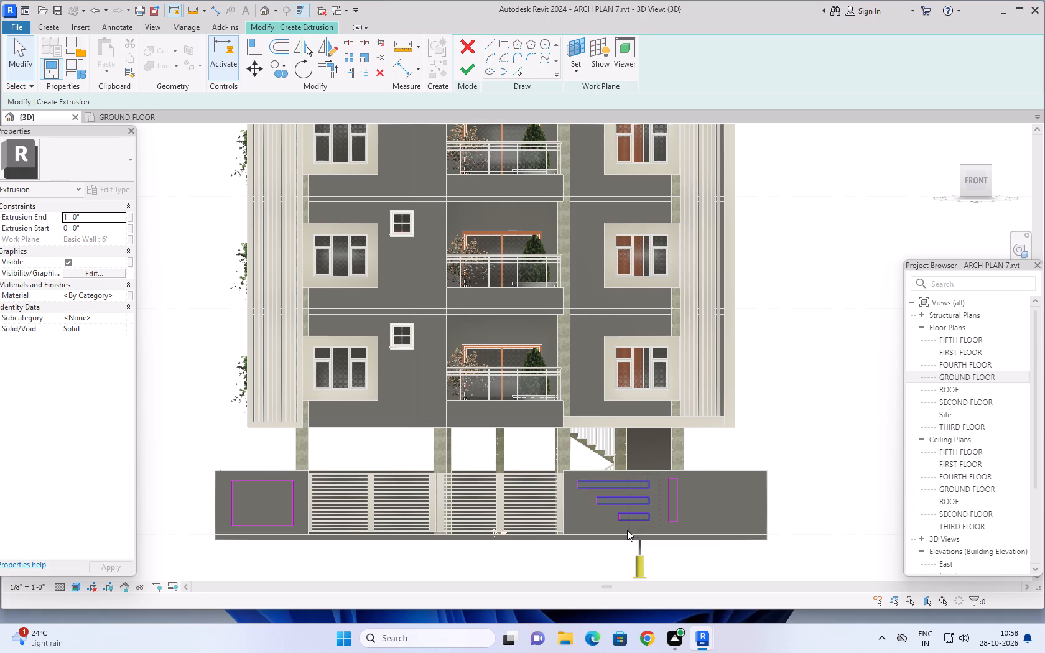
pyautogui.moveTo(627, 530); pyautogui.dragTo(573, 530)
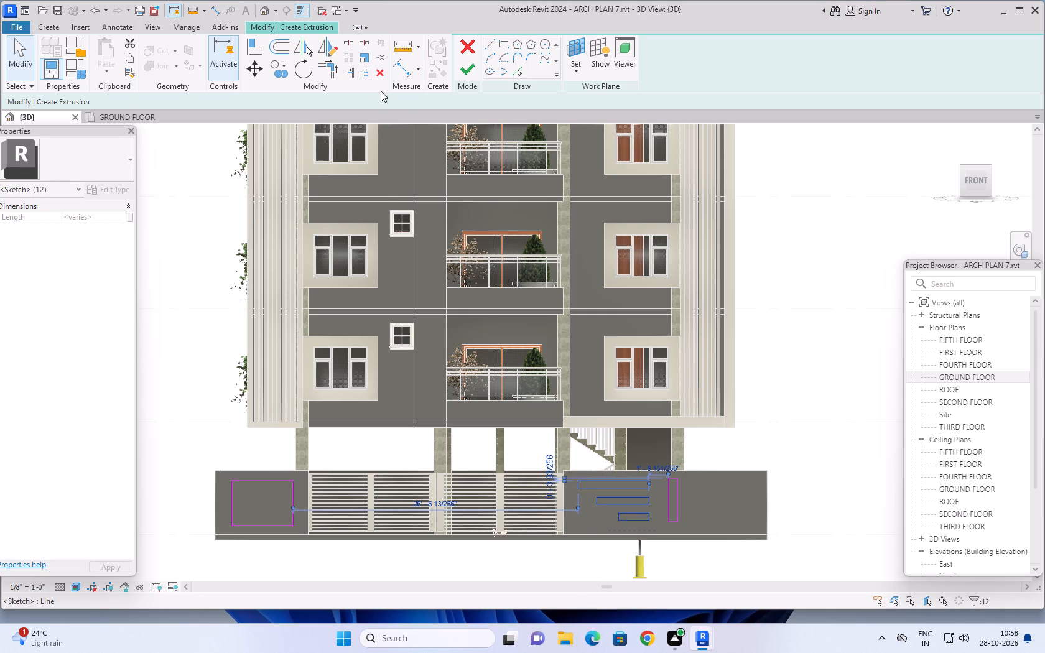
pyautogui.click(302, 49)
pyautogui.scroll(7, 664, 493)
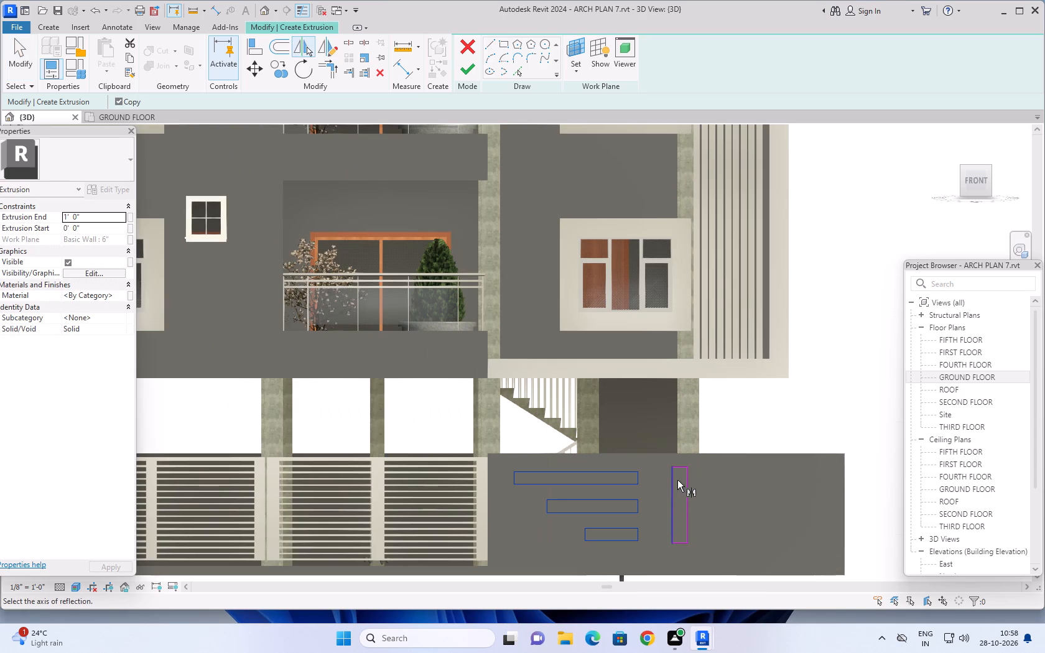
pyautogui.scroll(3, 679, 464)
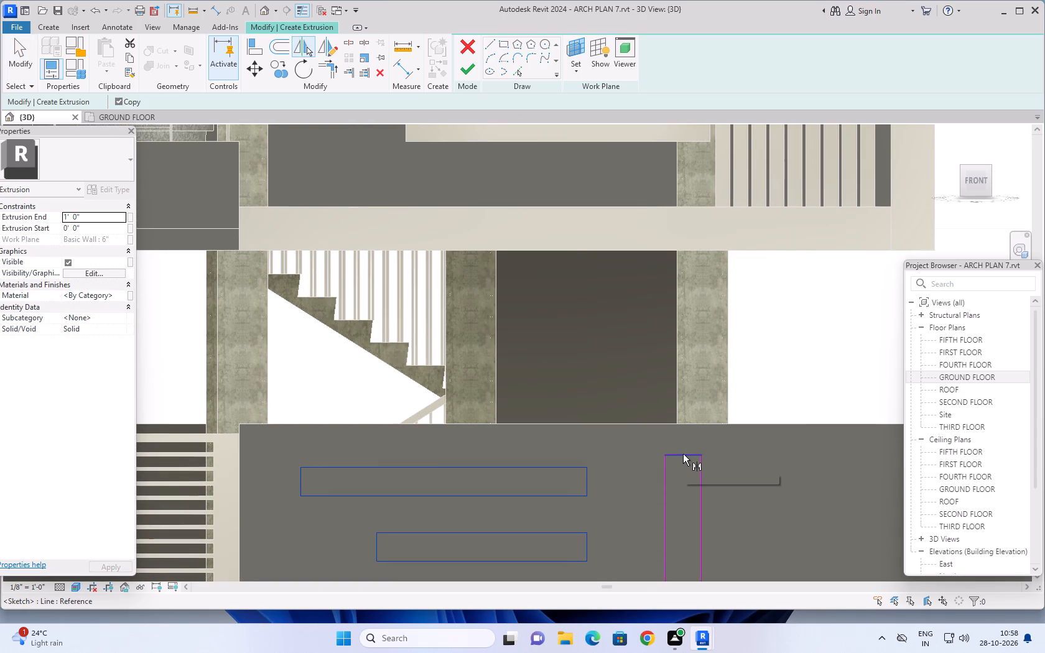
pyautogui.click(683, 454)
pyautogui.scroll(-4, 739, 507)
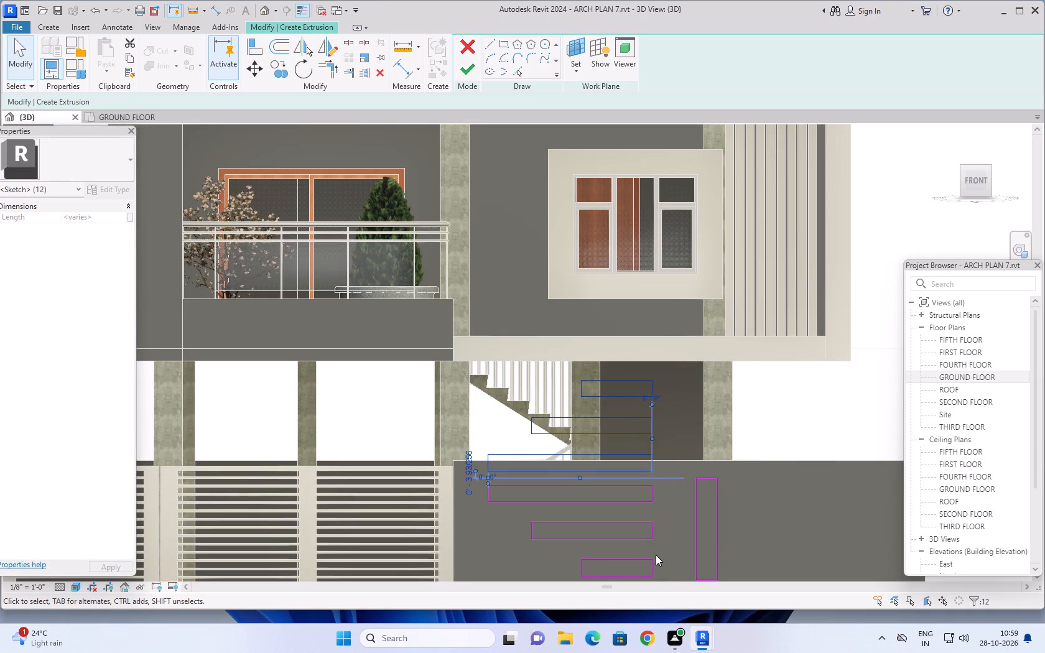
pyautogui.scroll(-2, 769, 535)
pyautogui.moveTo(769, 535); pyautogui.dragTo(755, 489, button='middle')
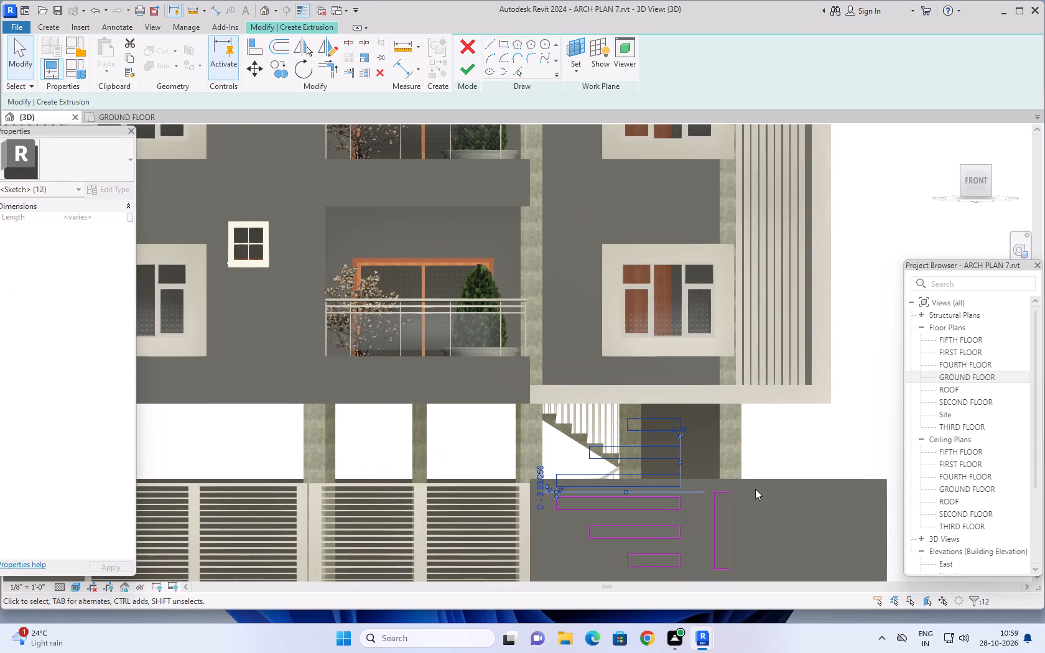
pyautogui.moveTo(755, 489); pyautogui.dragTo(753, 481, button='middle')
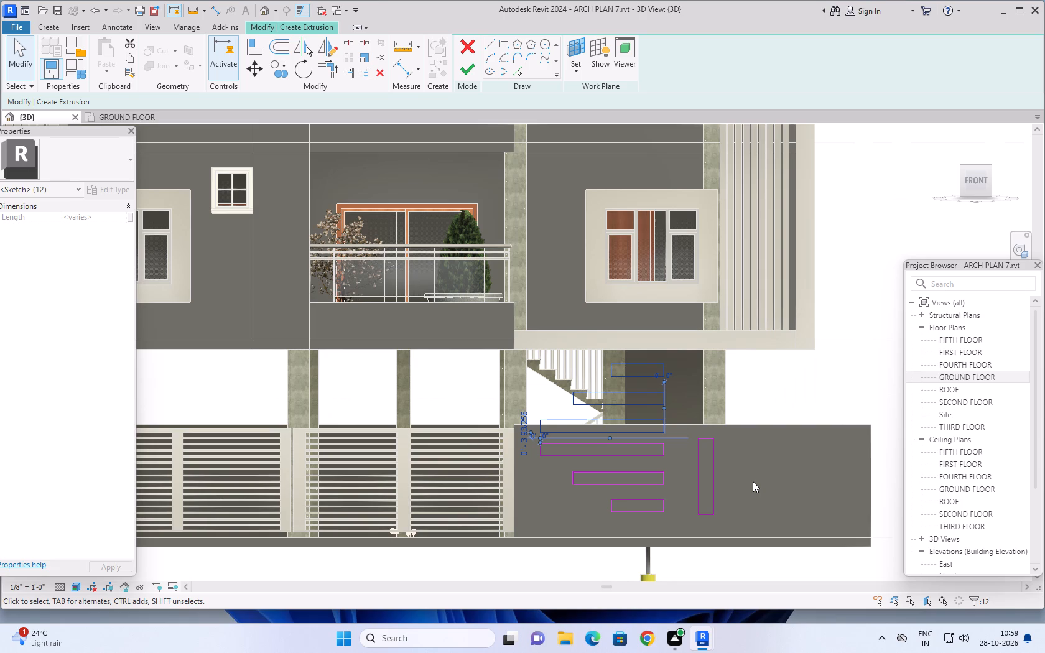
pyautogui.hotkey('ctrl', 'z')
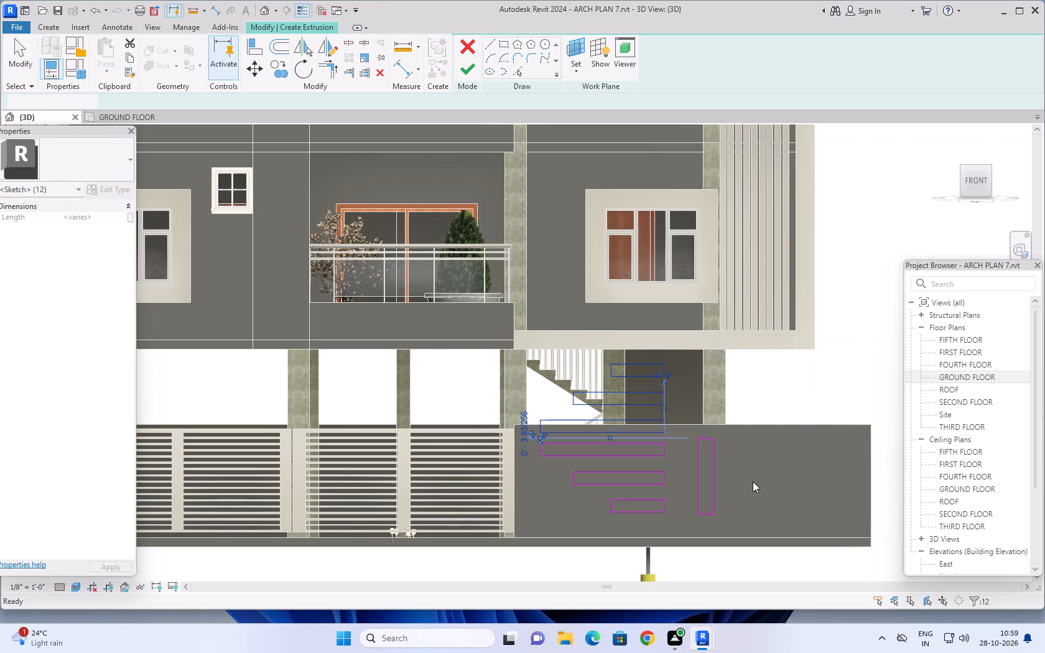
# Mirror a copy of the three stepped horizontal bars about a vertical axis drawn through the midpoint of the vertical rectangle.
pyautogui.scroll(-4, 799, 461)
pyautogui.moveTo(790, 509); pyautogui.dragTo(786, 479, button='middle')
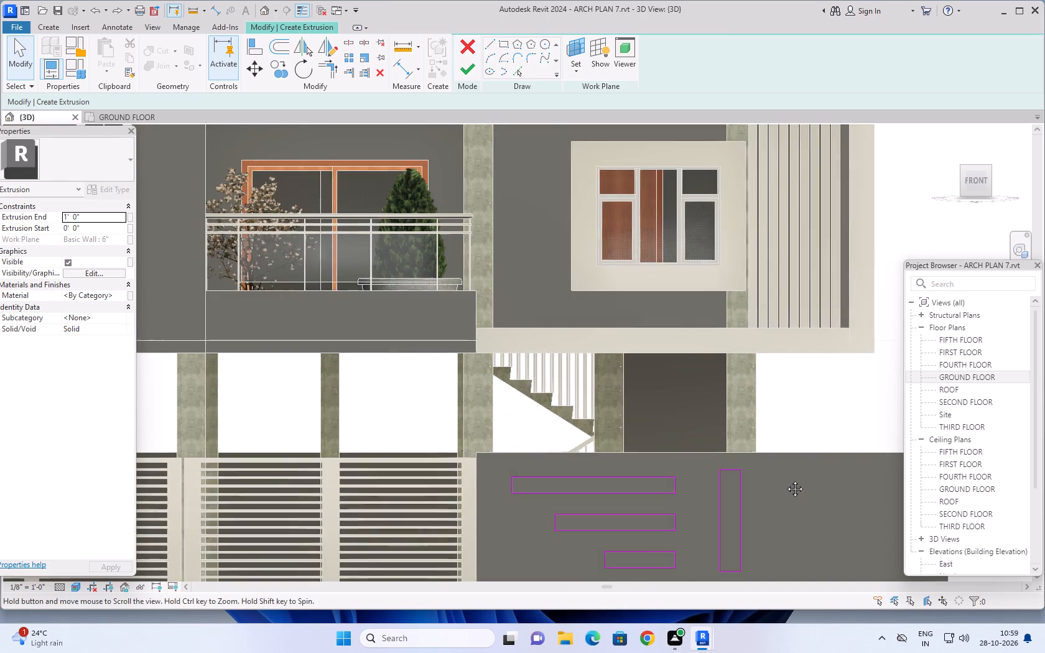
pyautogui.moveTo(786, 479); pyautogui.dragTo(785, 468, button='middle')
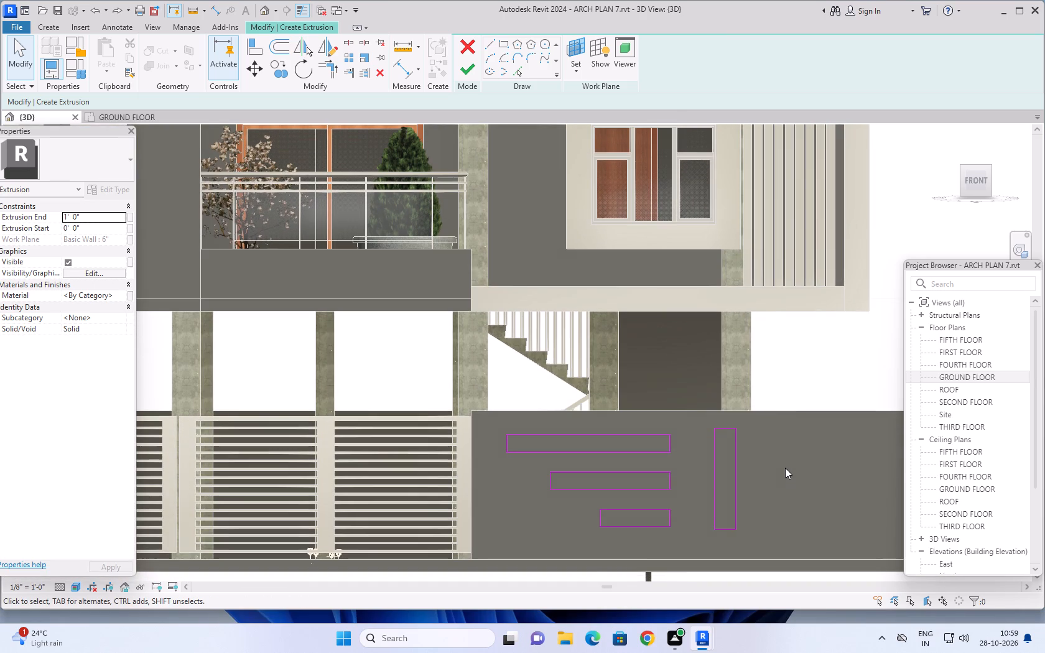
pyautogui.moveTo(788, 477); pyautogui.dragTo(785, 467, button='middle')
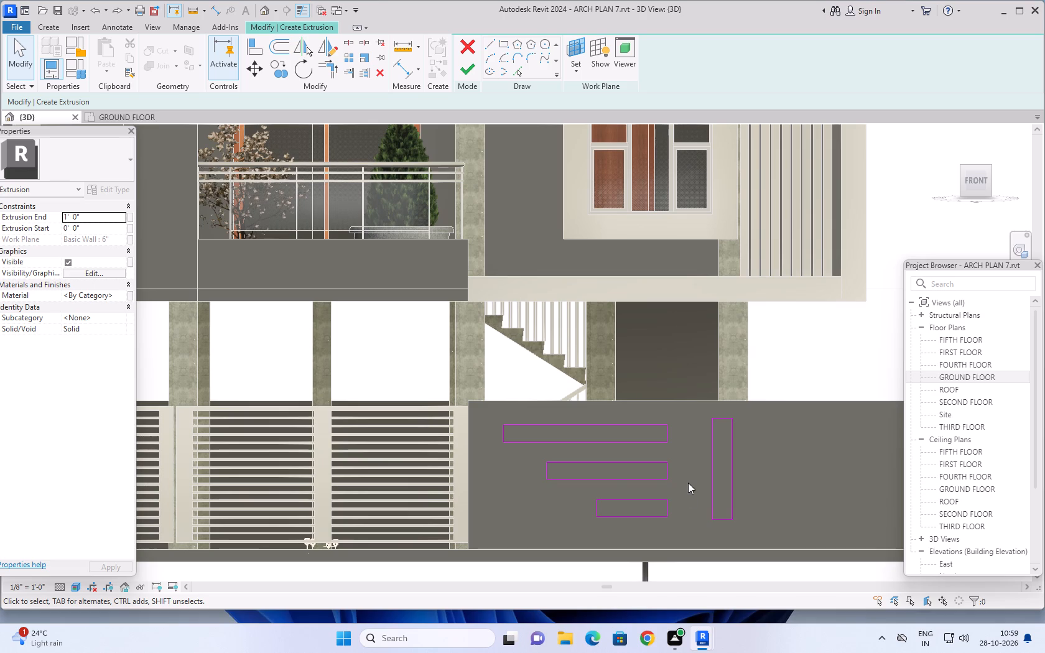
pyautogui.press('Escape')
pyautogui.press('Escape')
pyautogui.press('Escape')
pyautogui.moveTo(691, 404); pyautogui.dragTo(669, 494)
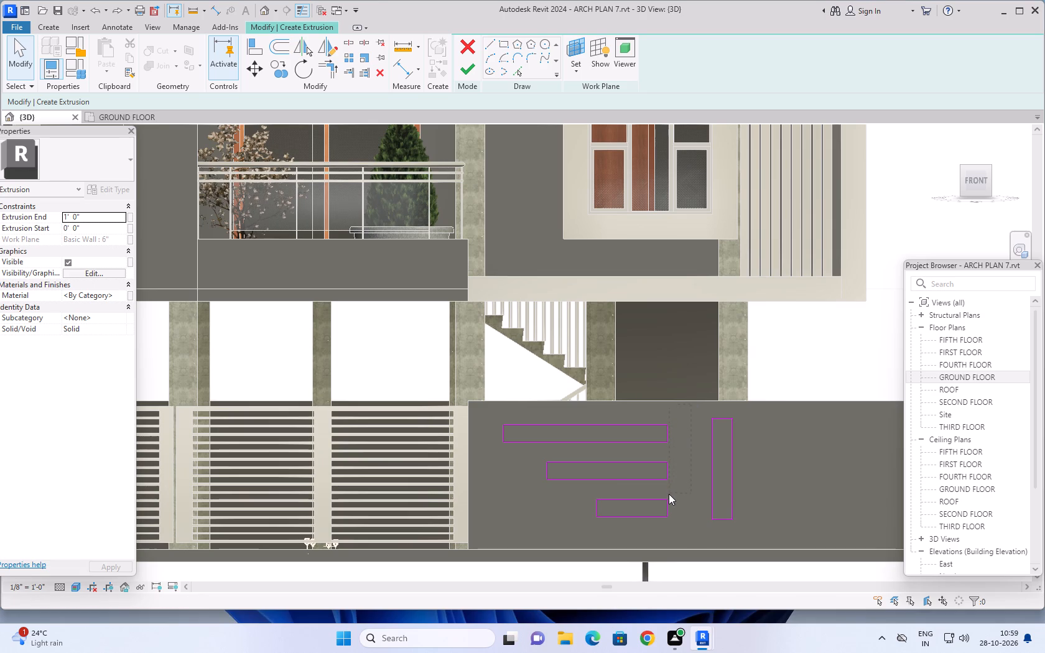
pyautogui.moveTo(669, 494); pyautogui.dragTo(512, 531)
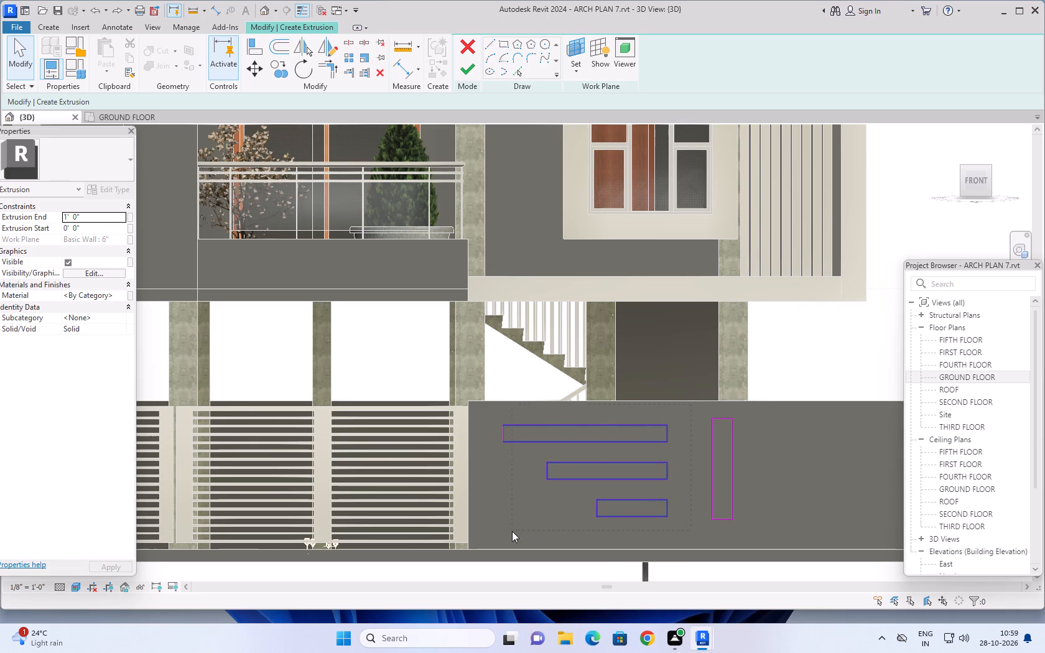
pyautogui.moveTo(512, 531); pyautogui.dragTo(488, 535)
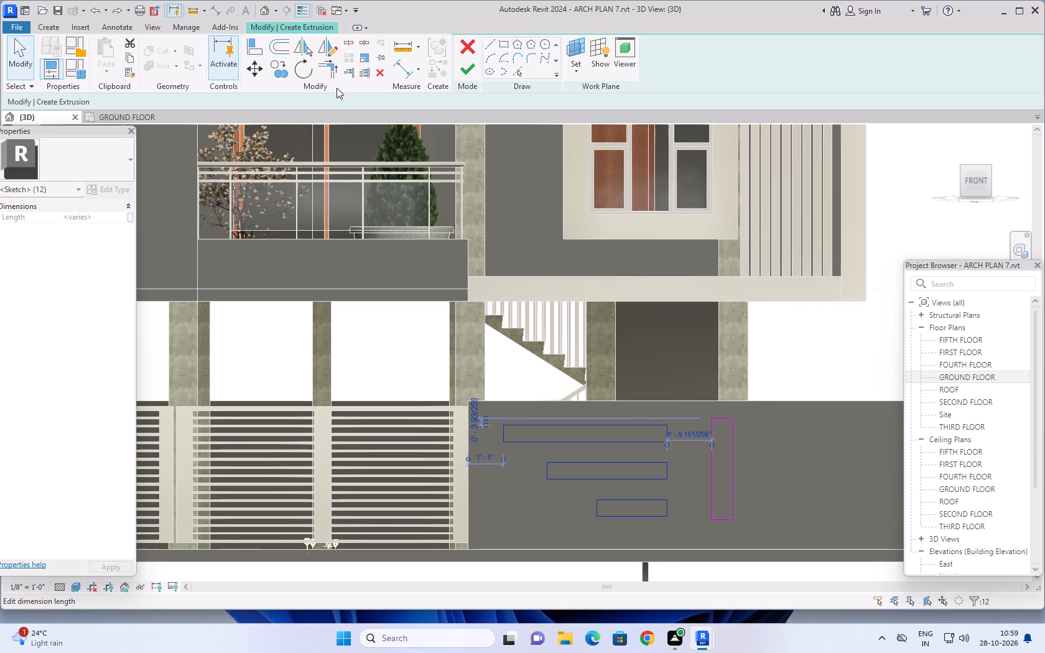
pyautogui.click(328, 45)
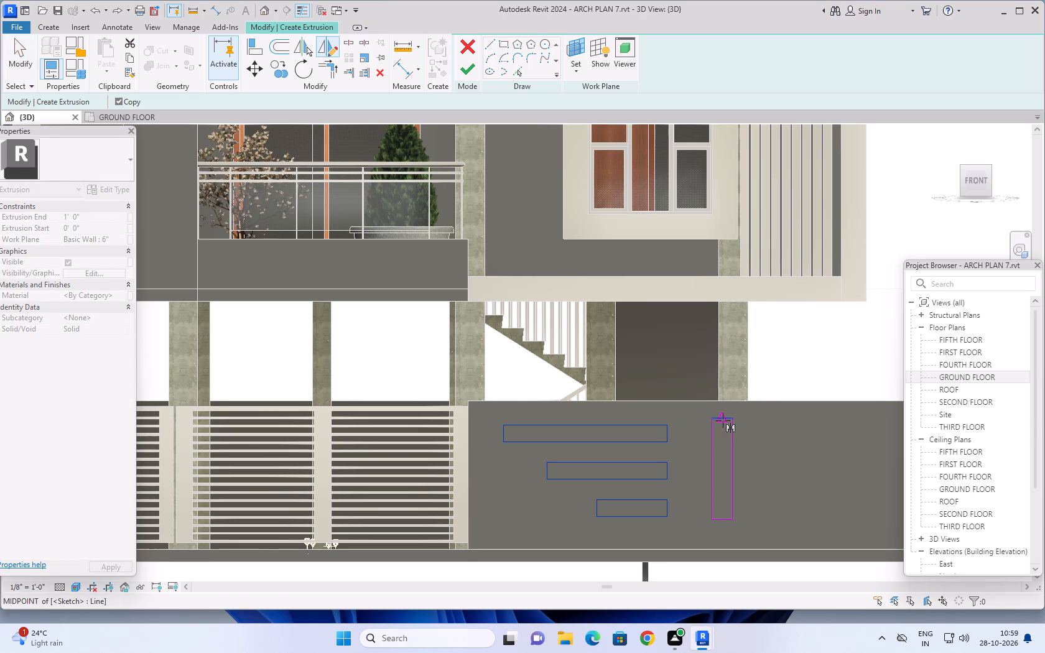
pyautogui.click(723, 420)
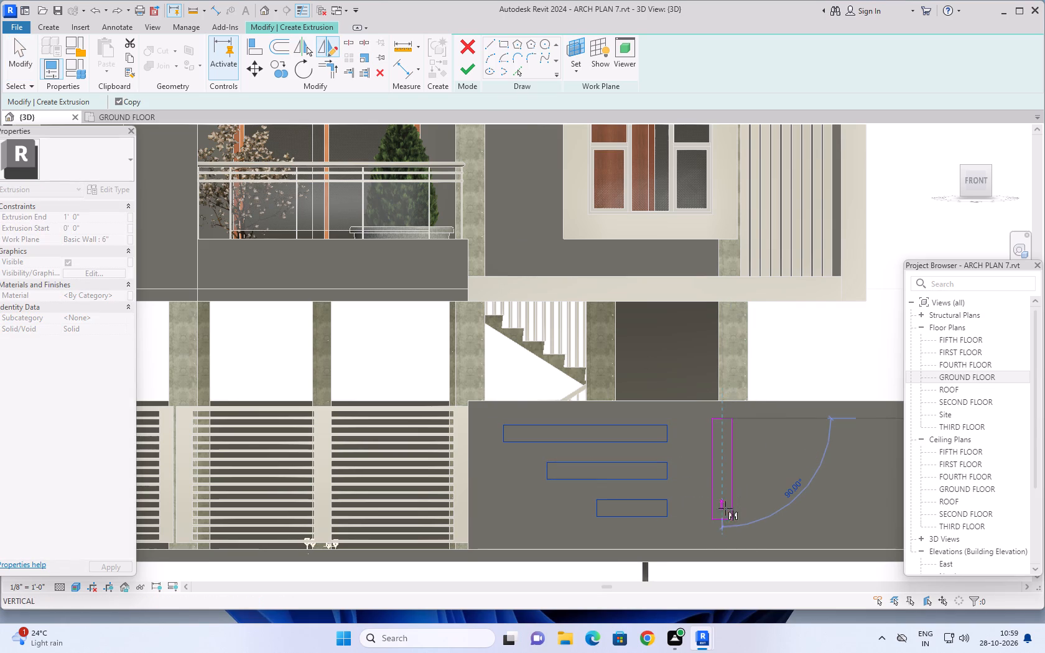
pyautogui.click(721, 518)
pyautogui.scroll(-4, 722, 532)
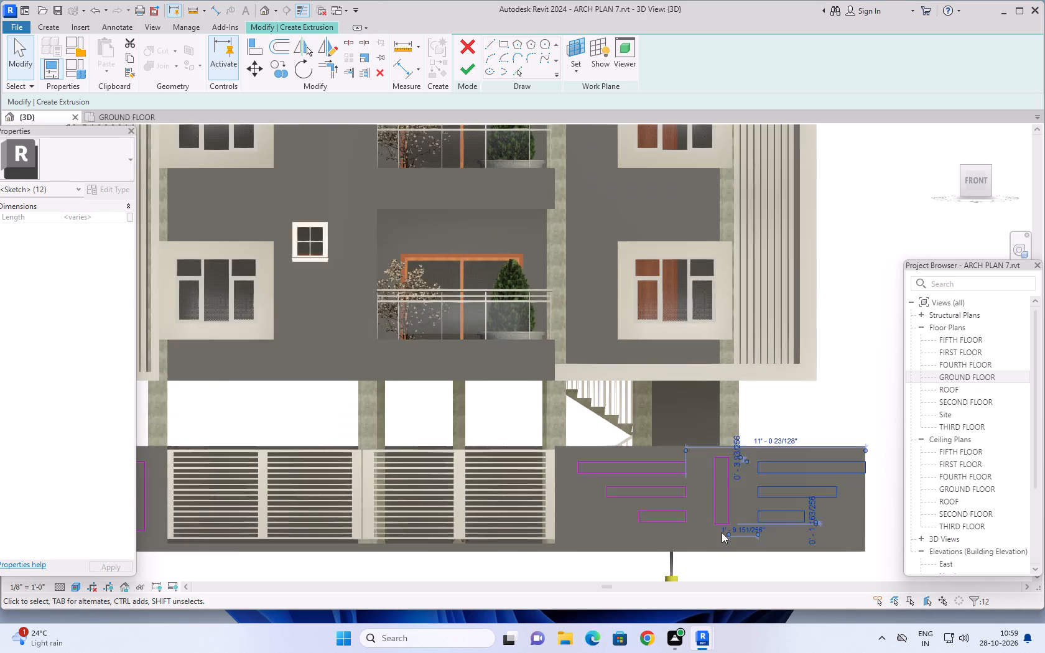
pyautogui.press('Escape')
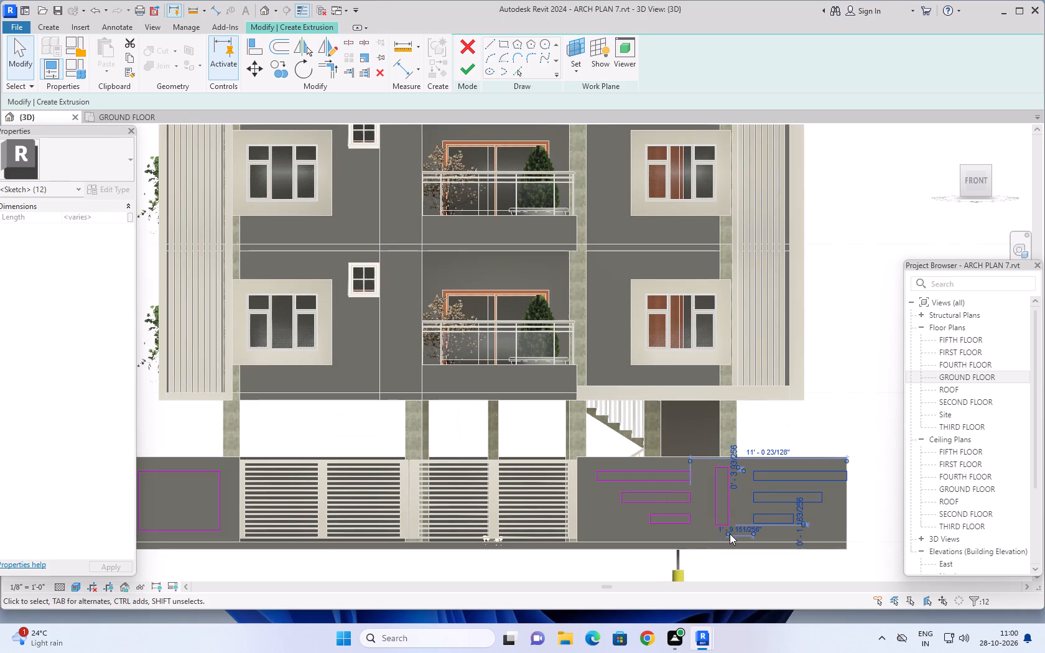
# Nudge the three mirrored bars about 3" toward the vertical rectangle, away from the wall's end.
pyautogui.moveTo(834, 509); pyautogui.dragTo(831, 509, button='middle')
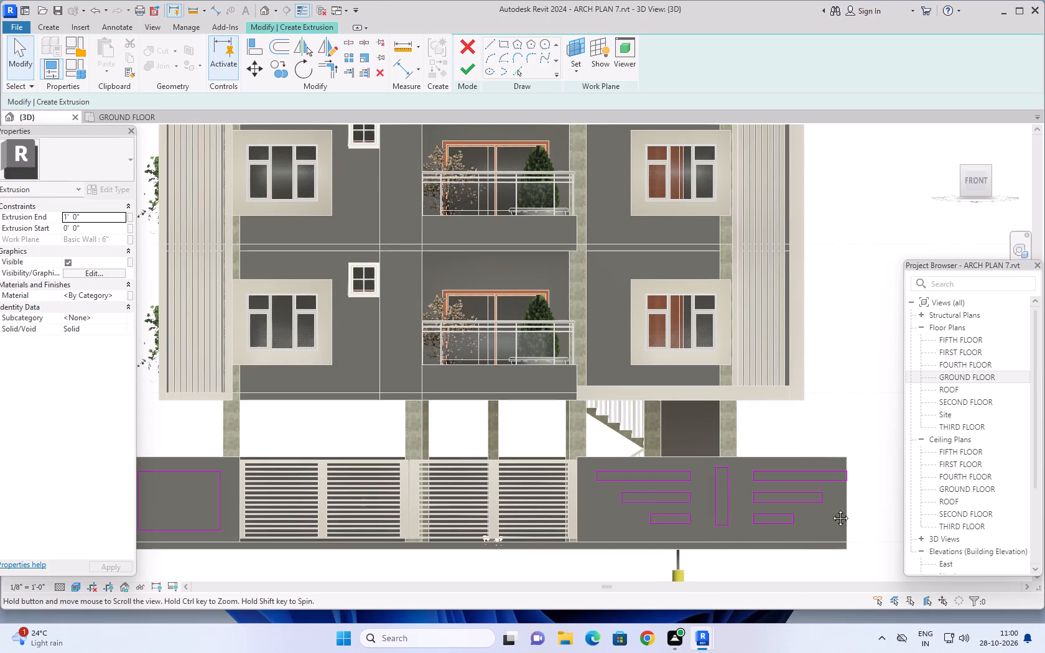
pyautogui.moveTo(831, 509); pyautogui.dragTo(790, 511, button='middle')
pyautogui.scroll(3, 797, 499)
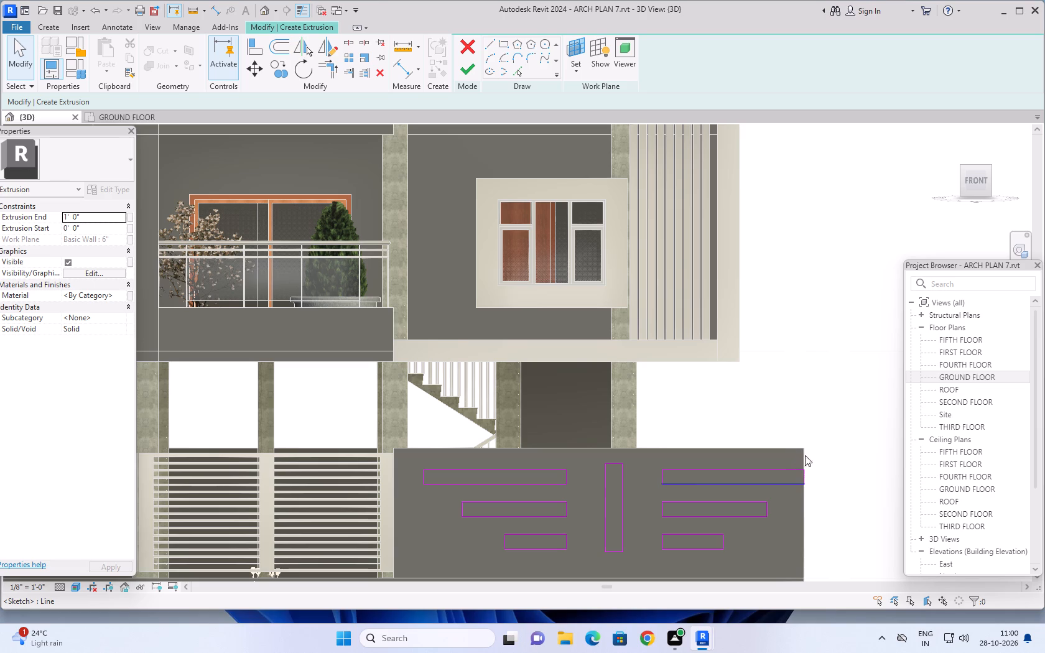
pyautogui.moveTo(834, 450); pyautogui.dragTo(646, 565)
pyautogui.press('Left')
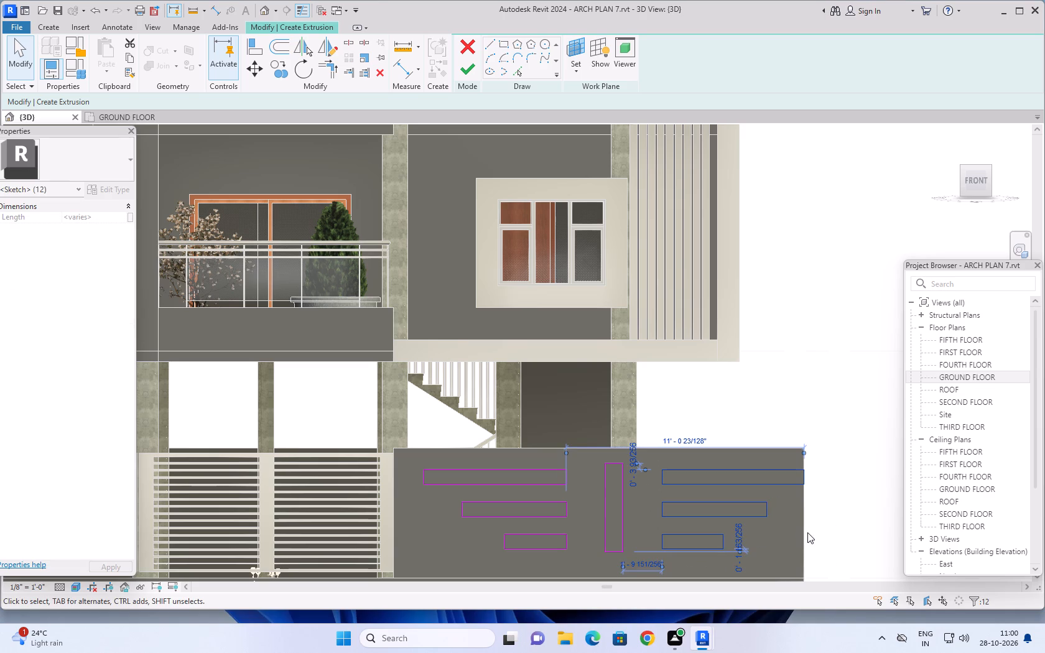
pyautogui.press('Left')
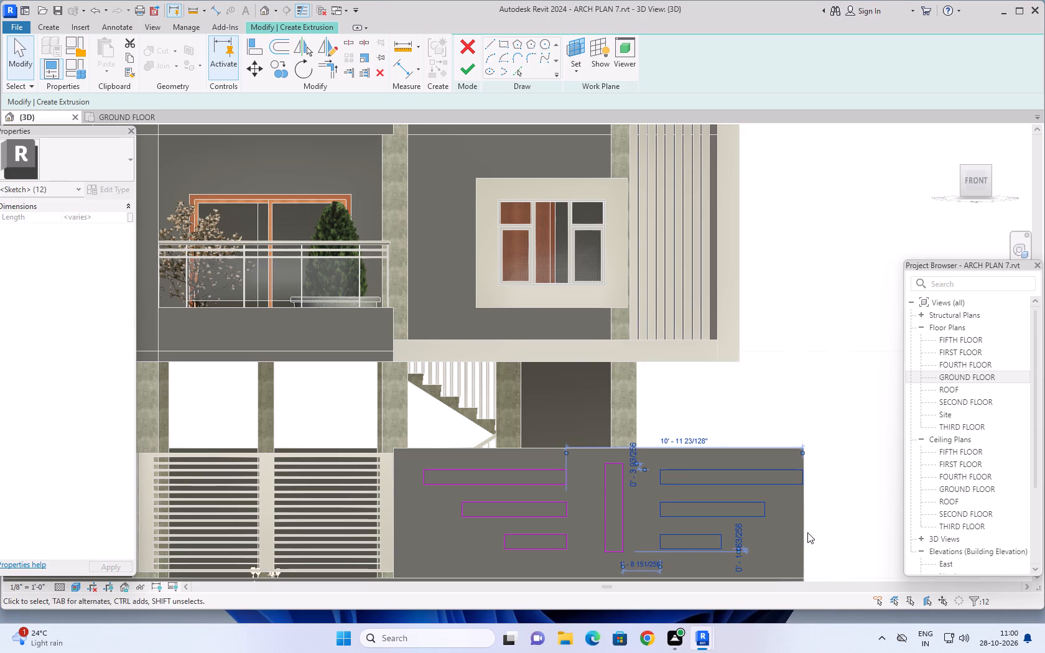
pyautogui.press('Left')
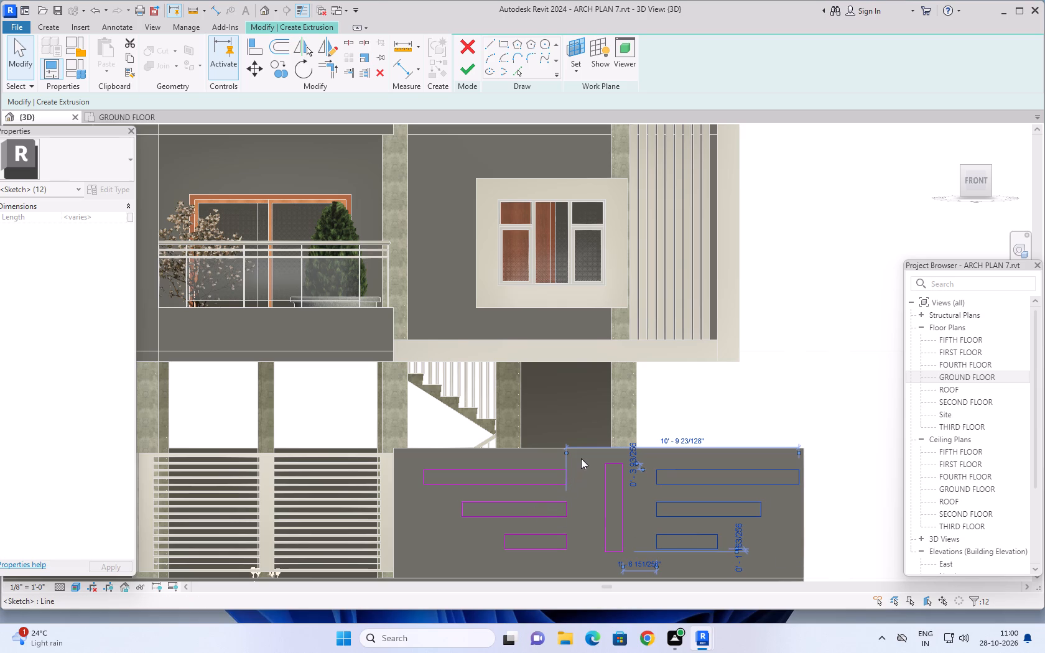
# Nudge the three original stepped bars on the gate side about 2" toward the vertical rectangle.
pyautogui.moveTo(581, 458); pyautogui.dragTo(549, 558)
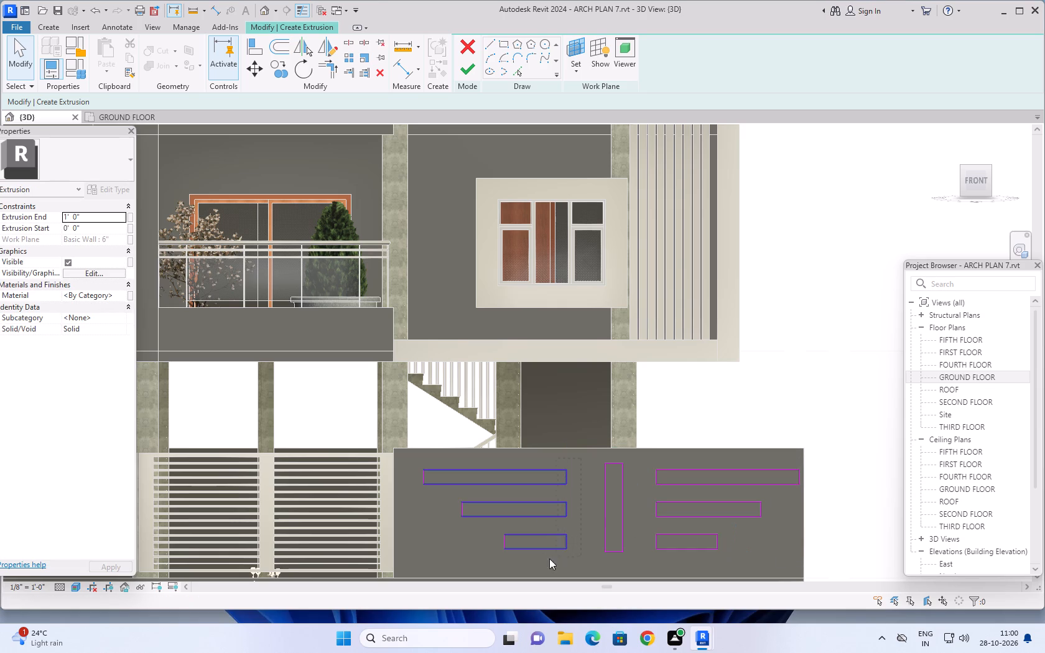
pyautogui.moveTo(549, 558); pyautogui.dragTo(408, 567)
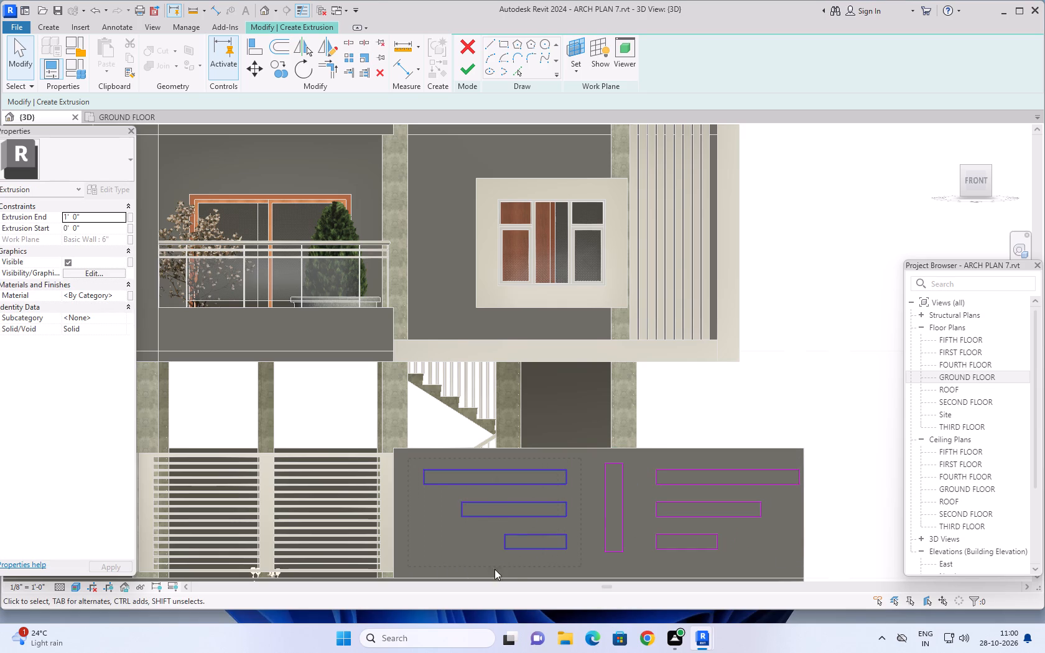
pyautogui.press('Right')
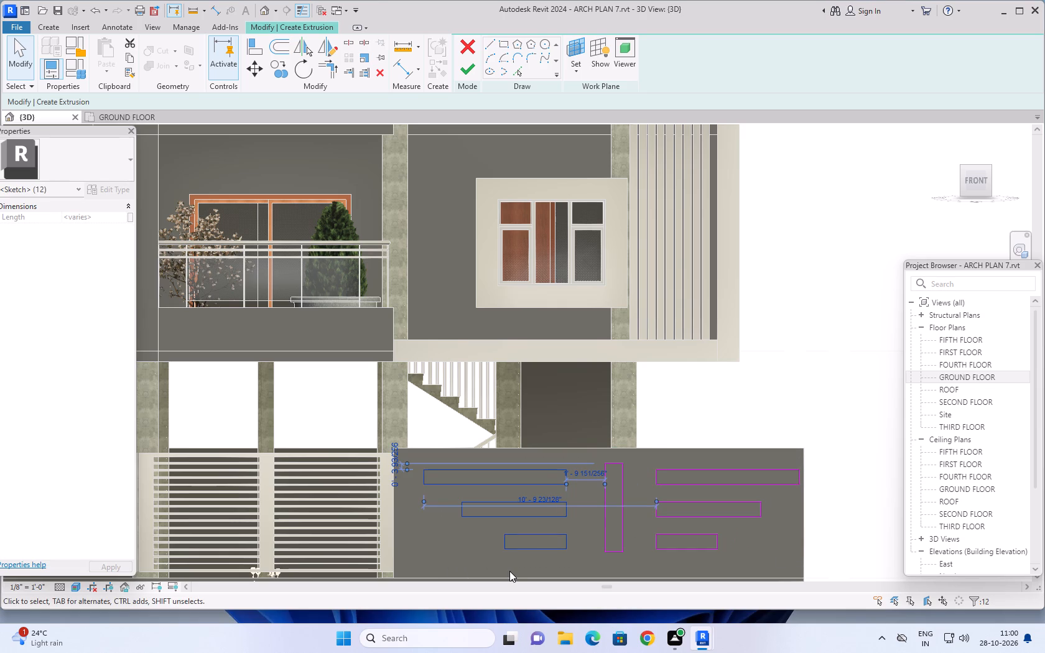
pyautogui.press('Right')
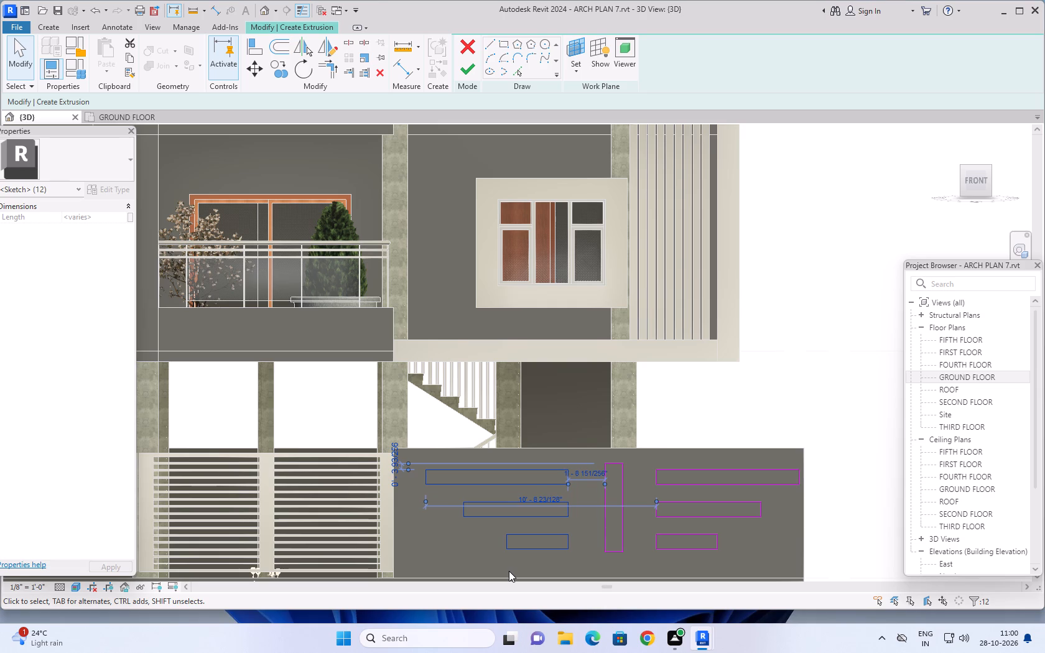
pyautogui.press('Escape')
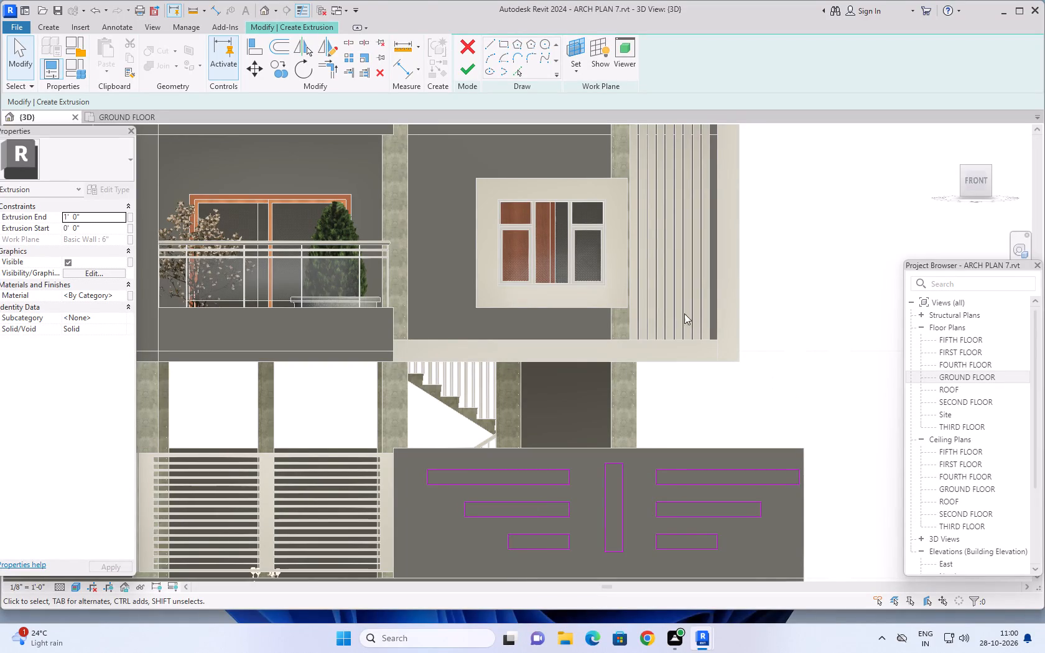
# Finish the extrusion sketch of the wall panel, stepped bars and vertical bar with a 1' 0" depth.
pyautogui.click(467, 71)
# Begin a void extrusion in the in-place model and pick the rectangular panel's front face as its work plane.
pyautogui.scroll(-2, 808, 392)
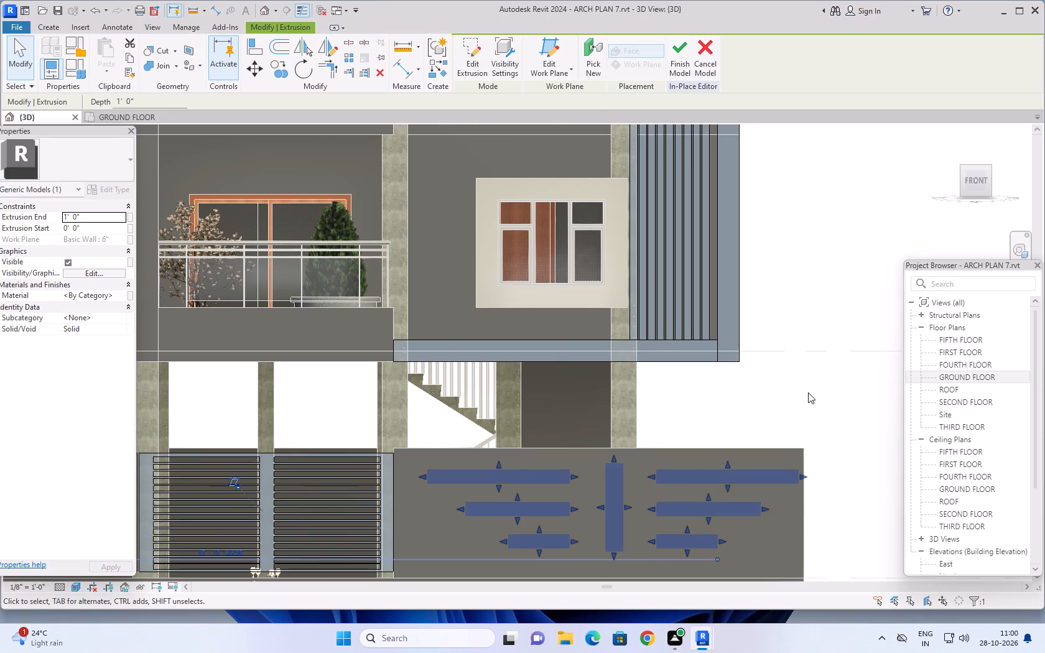
pyautogui.scroll(-2, 808, 392)
pyautogui.moveTo(808, 391); pyautogui.dragTo(847, 422, button='middle')
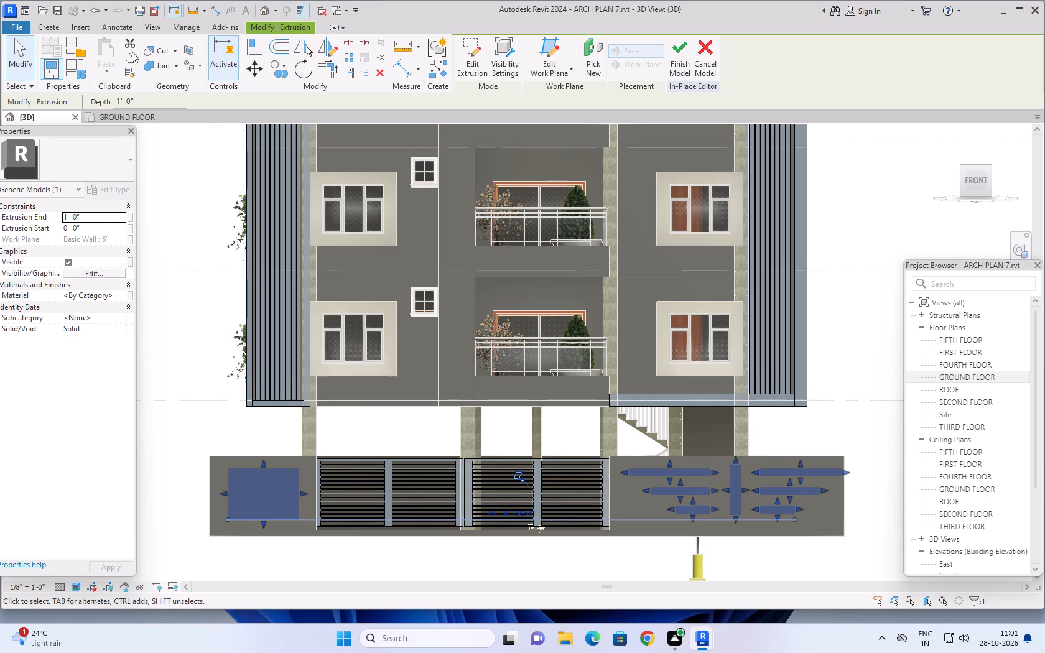
pyautogui.click(48, 25)
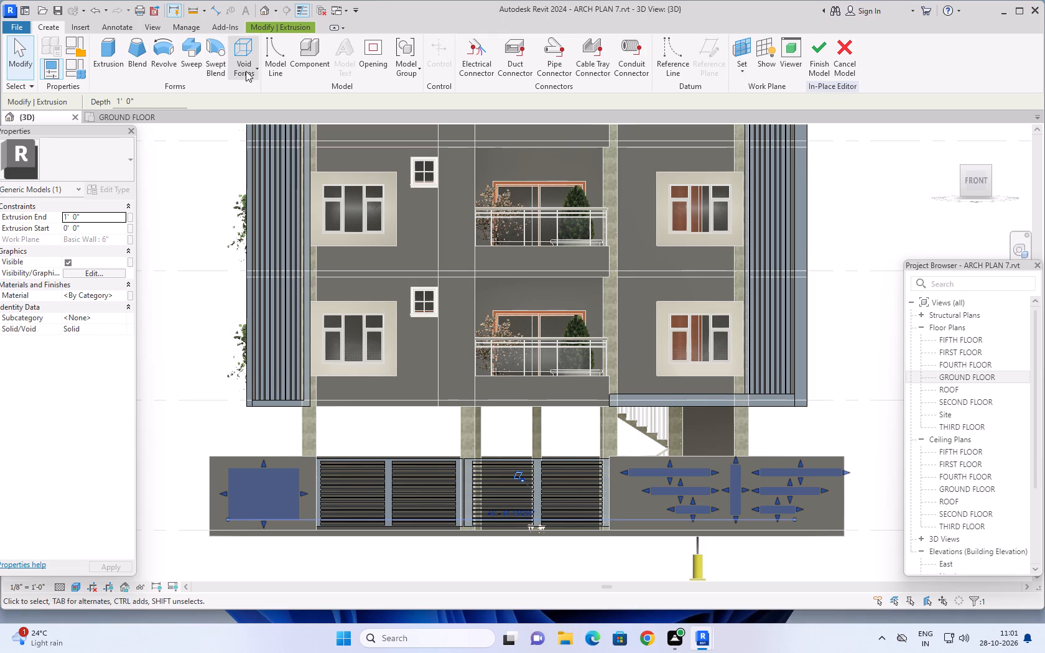
pyautogui.click(253, 68)
pyautogui.click(255, 91)
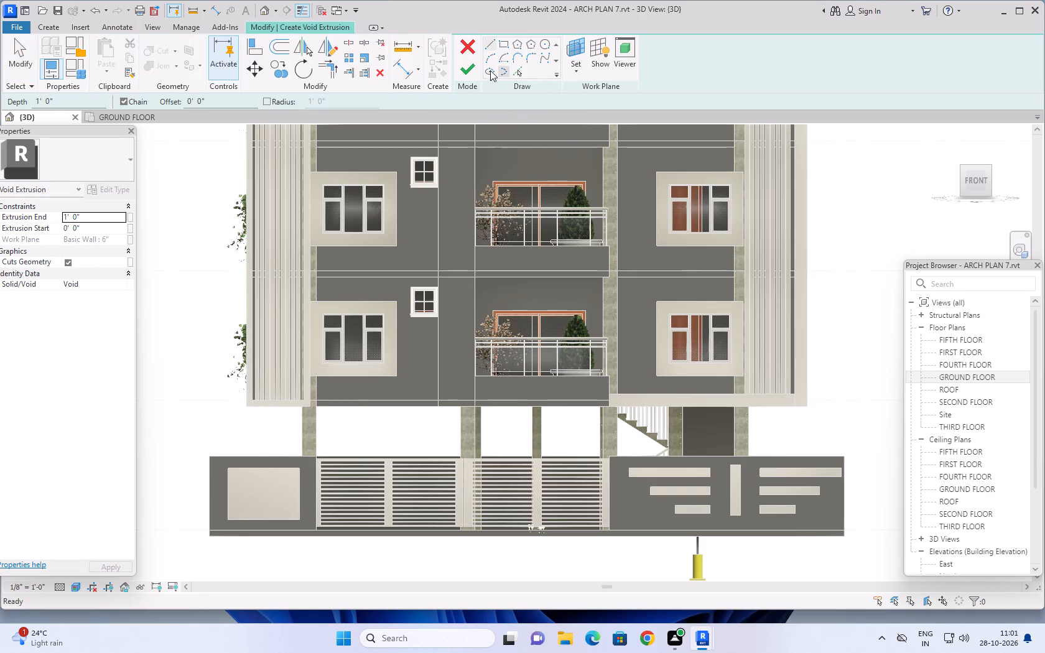
pyautogui.click(579, 74)
pyautogui.click(597, 113)
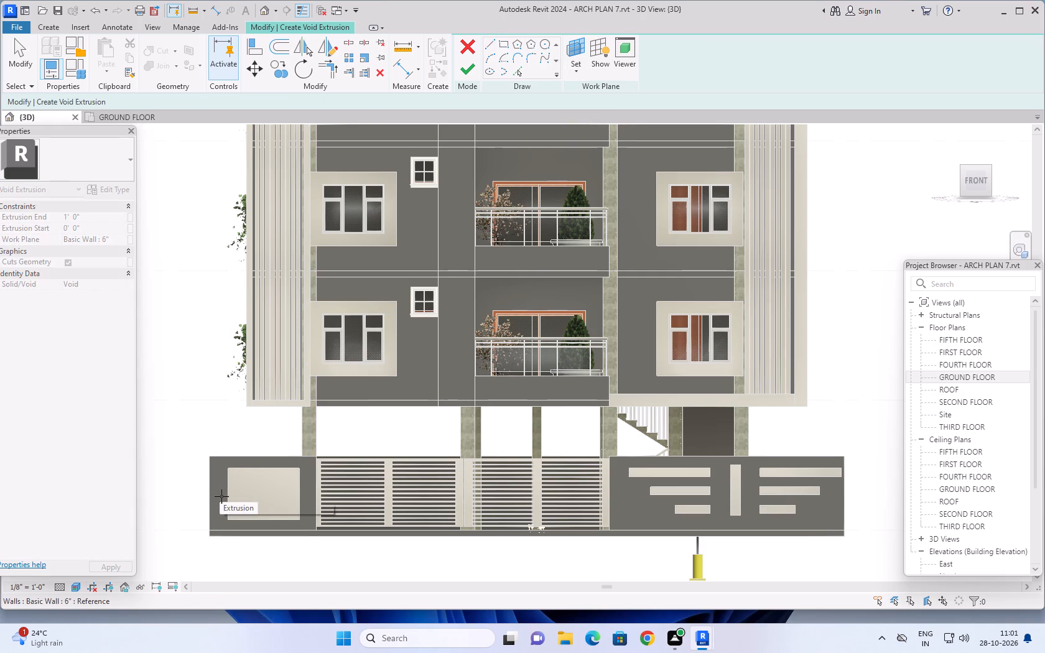
pyautogui.click(252, 497)
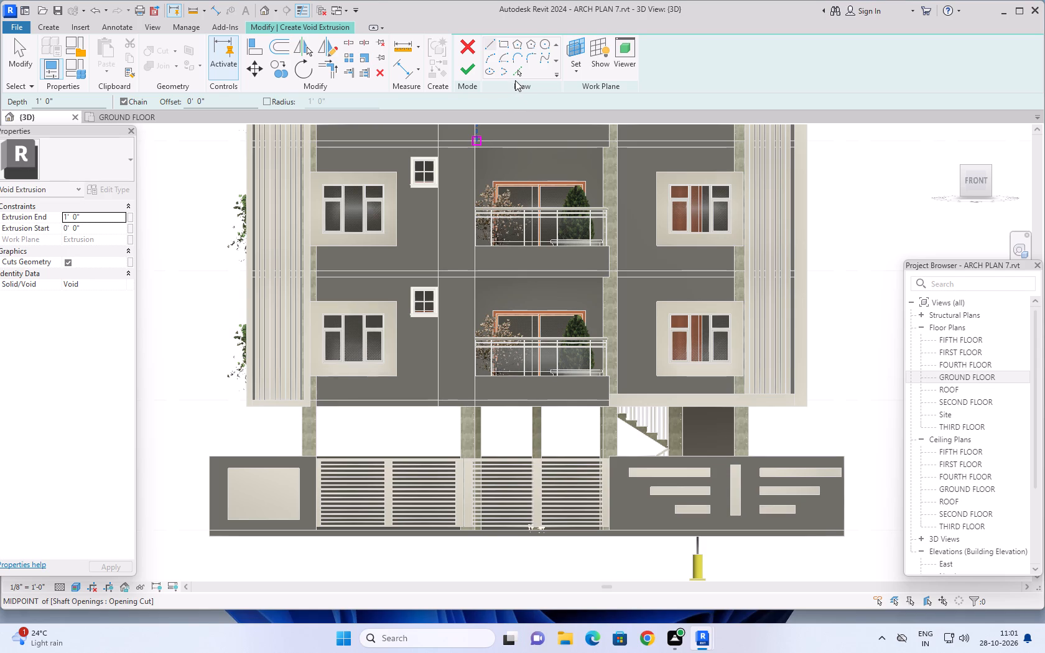
# Choose the Rectangle sketch tool for the void extrusion and set its offset to 8 1/2".
pyautogui.scroll(-3, 515, 79)
pyautogui.scroll(-2, 627, 294)
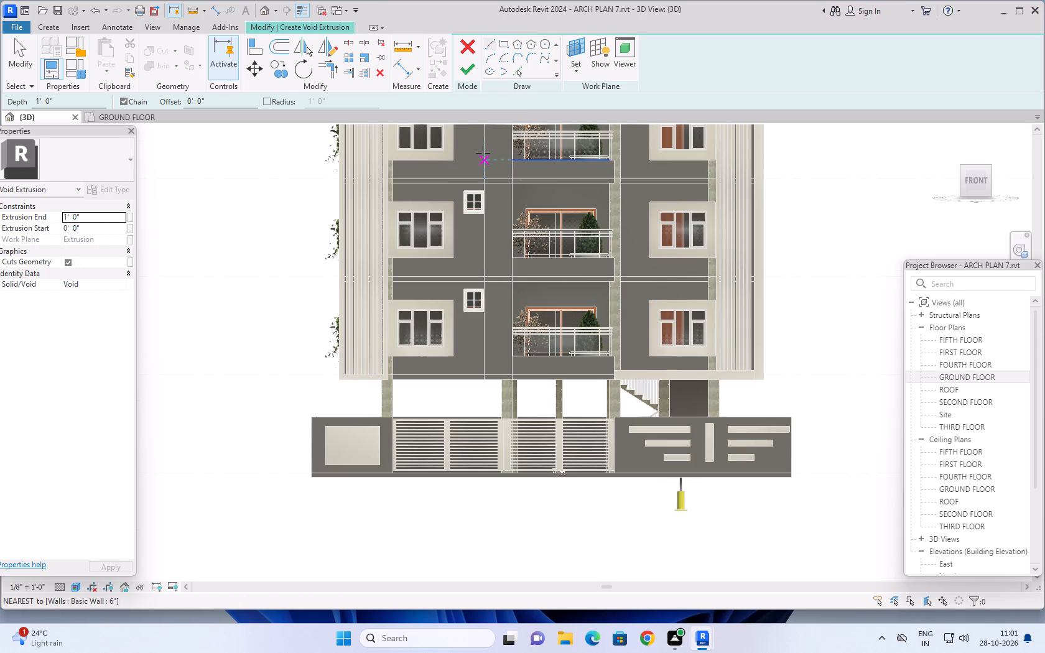
pyautogui.scroll(4, 485, 101)
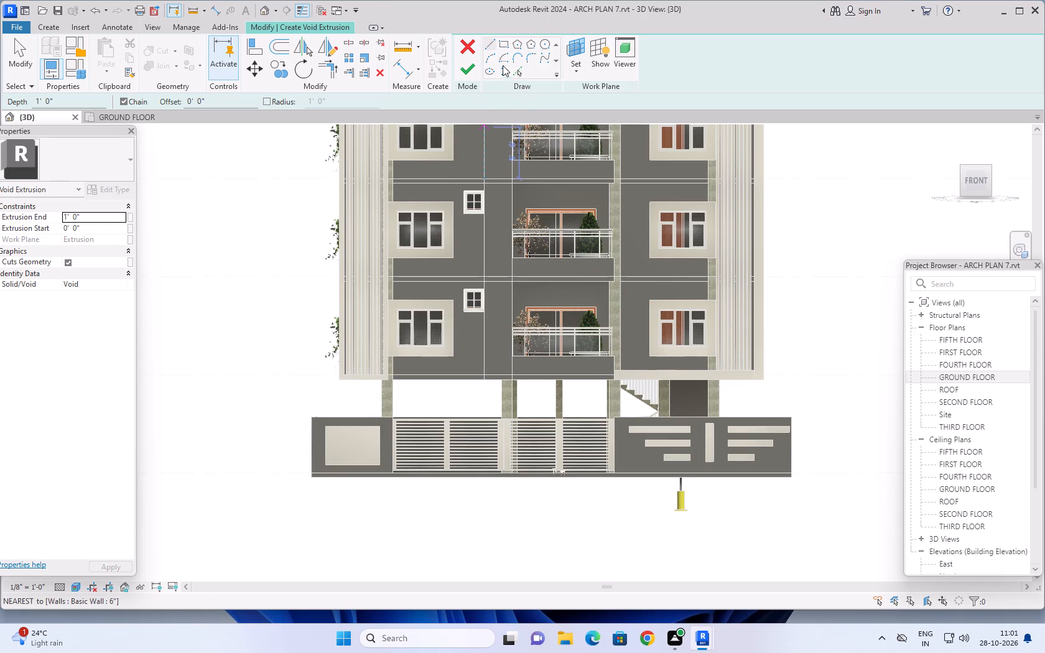
pyautogui.scroll(3, 509, 57)
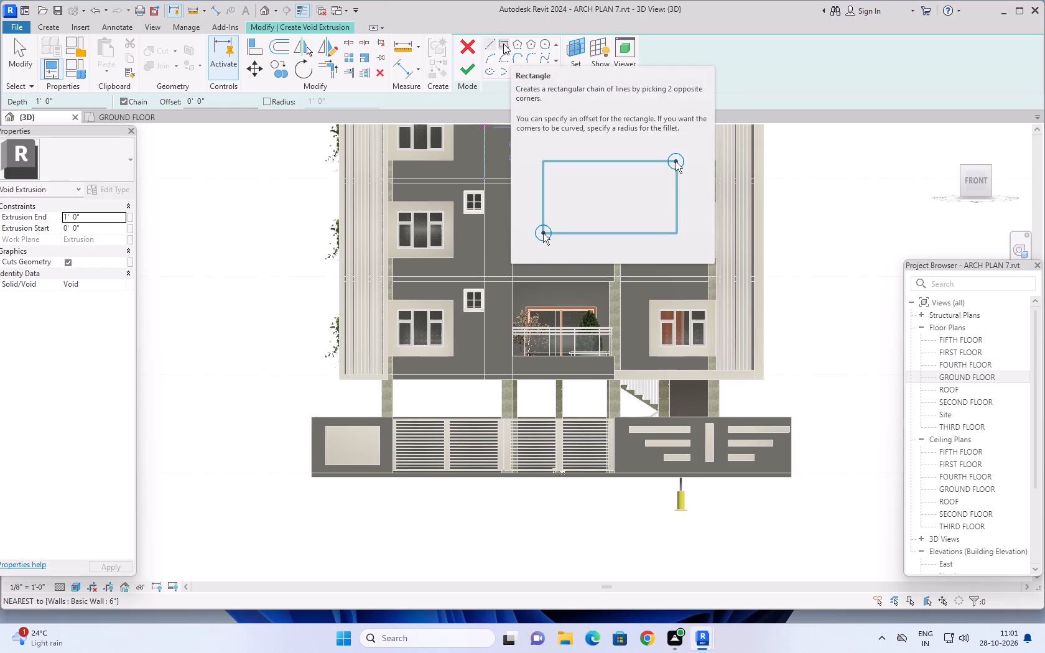
pyautogui.click(503, 44)
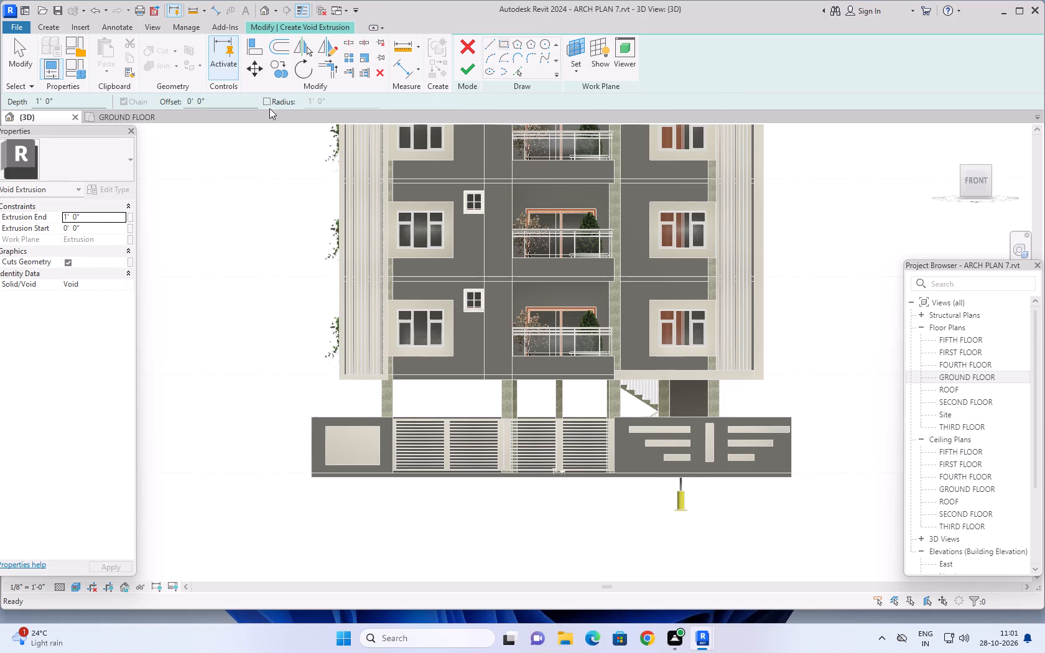
pyautogui.click(221, 101)
pyautogui.press('BackSpace')
pyautogui.press('BackSpace')
pyautogui.press('BackSpace')
pyautogui.press('BackSpace')
pyautogui.press('BackSpace')
pyautogui.press('BackSpace')
pyautogui.press('BackSpace')
pyautogui.press('BackSpace')
pyautogui.press('BackSpace')
pyautogui.press('BackSpace')
pyautogui.press('BackSpace')
pyautogui.press('BackSpace')
pyautogui.press('BackSpace')
pyautogui.press('BackSpace')
pyautogui.press('BackSpace')
pyautogui.press('BackSpace')
pyautogui.press('BackSpace')
pyautogui.write('8.5"')
pyautogui.press('Return')
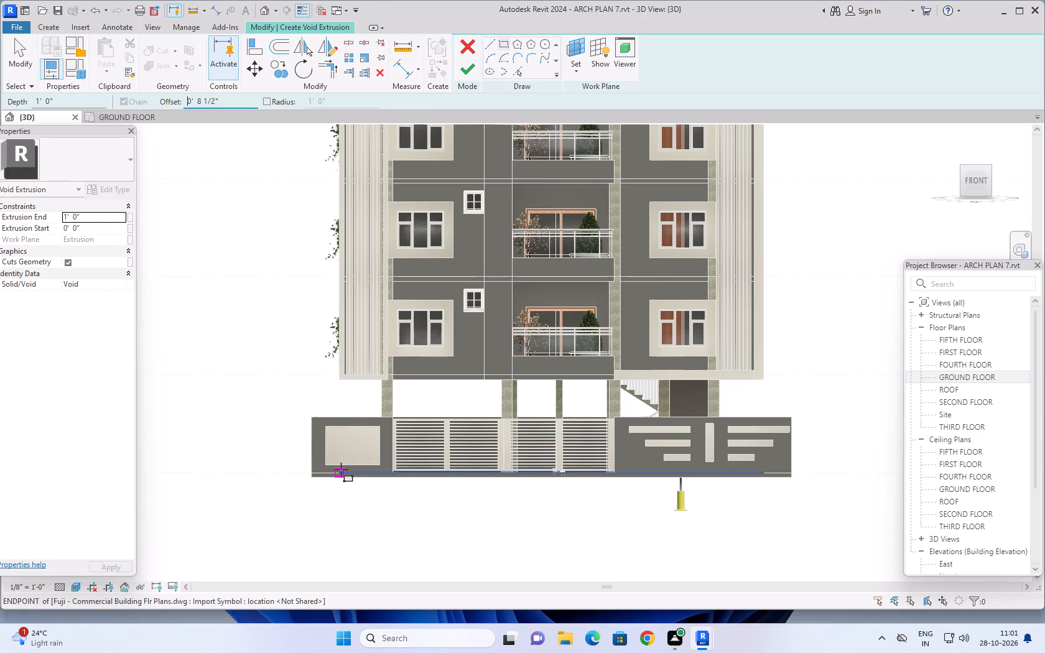
# Sketch a rectangle across opposite corners of the wall panel, offset inward by 10", giving about 4' 1" by 2' 6".
pyautogui.scroll(4, 315, 431)
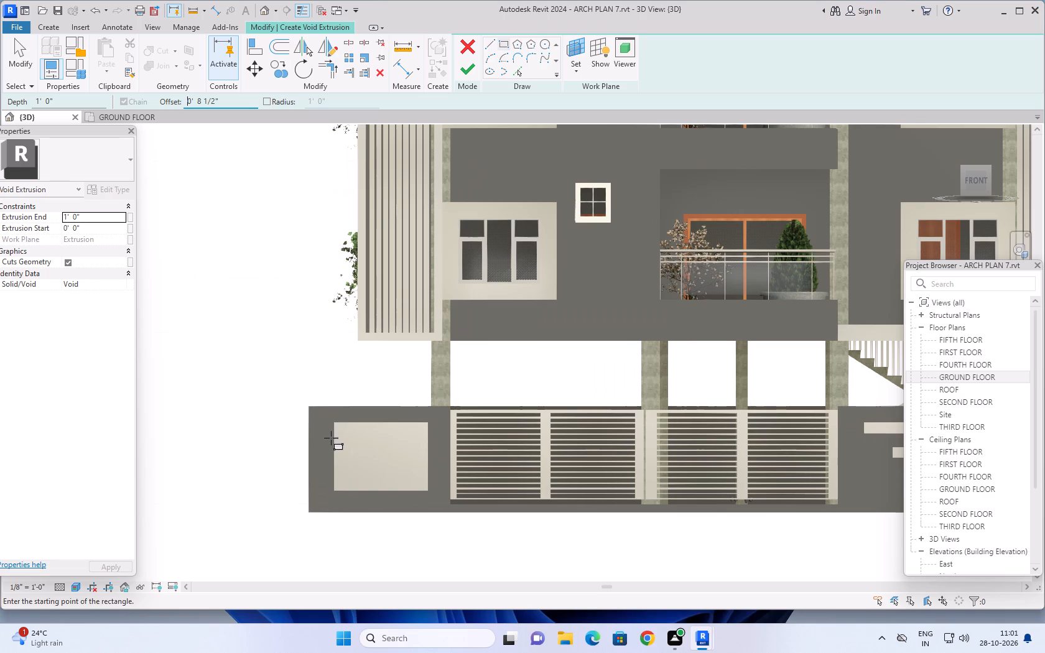
pyautogui.scroll(2, 331, 438)
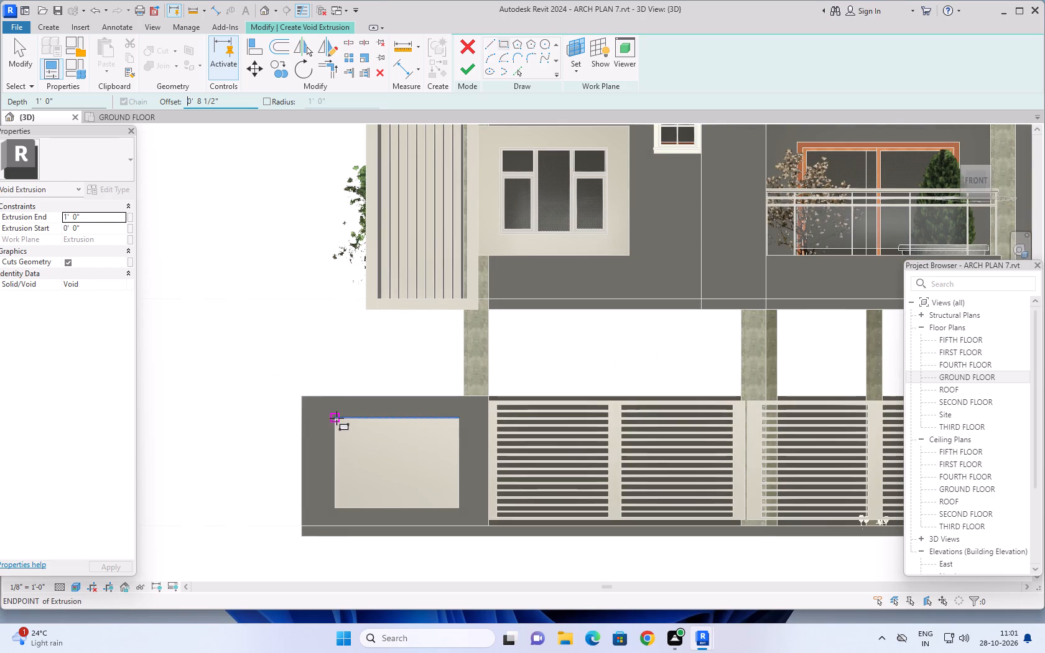
pyautogui.click(337, 418)
pyautogui.press('space')
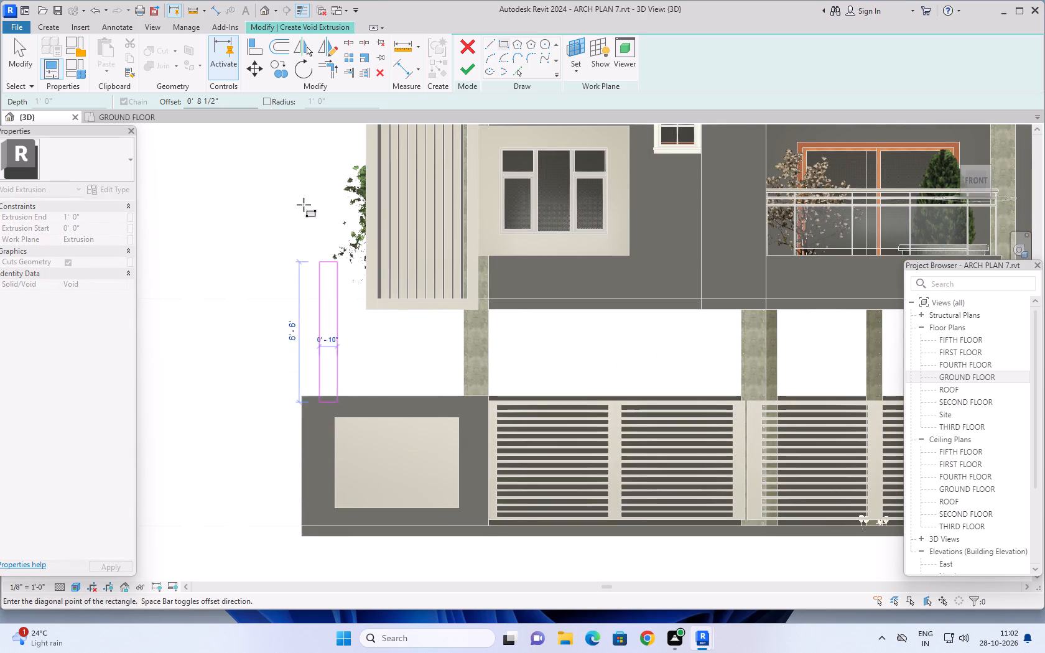
pyautogui.click(235, 100)
pyautogui.press('BackSpace')
pyautogui.press('BackSpace')
pyautogui.press('BackSpace')
pyautogui.press('BackSpace')
pyautogui.press('BackSpace')
pyautogui.press('BackSpace')
pyautogui.press('BackSpace')
pyautogui.press('BackSpace')
pyautogui.press('BackSpace')
pyautogui.press('BackSpace')
pyautogui.press('BackSpace')
pyautogui.press('BackSpace')
pyautogui.press('BackSpace')
pyautogui.press('BackSpace')
pyautogui.press('BackSpace')
pyautogui.press('BackSpace')
pyautogui.press('BackSpace')
pyautogui.press('BackSpace')
pyautogui.press('BackSpace')
pyautogui.press('BackSpace')
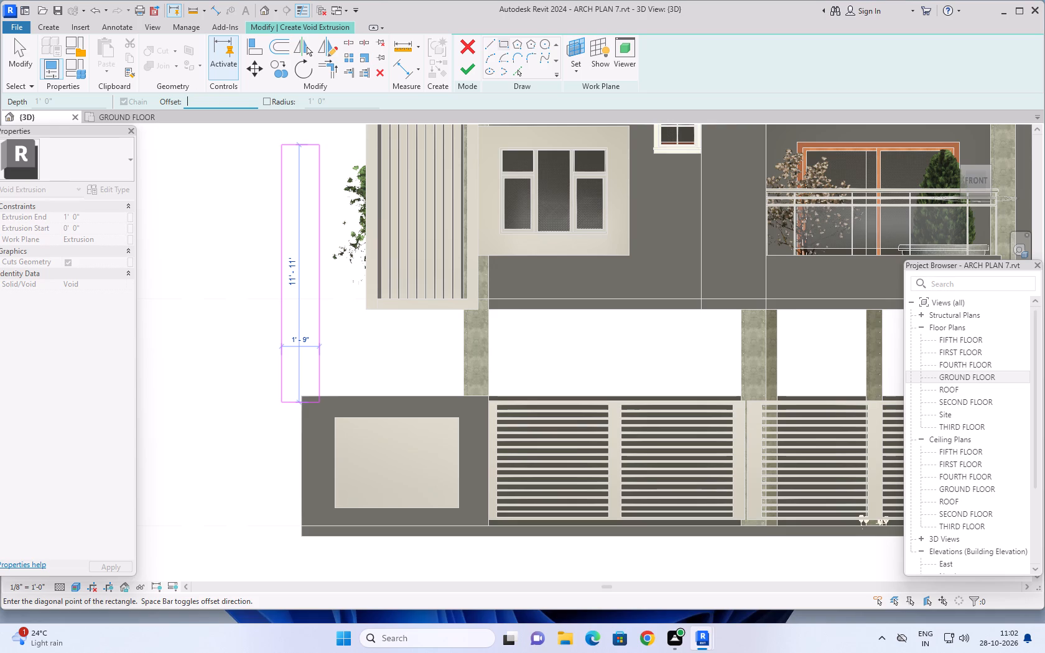
pyautogui.write('10')
pyautogui.hotkey('shift', '"')
pyautogui.press('Return')
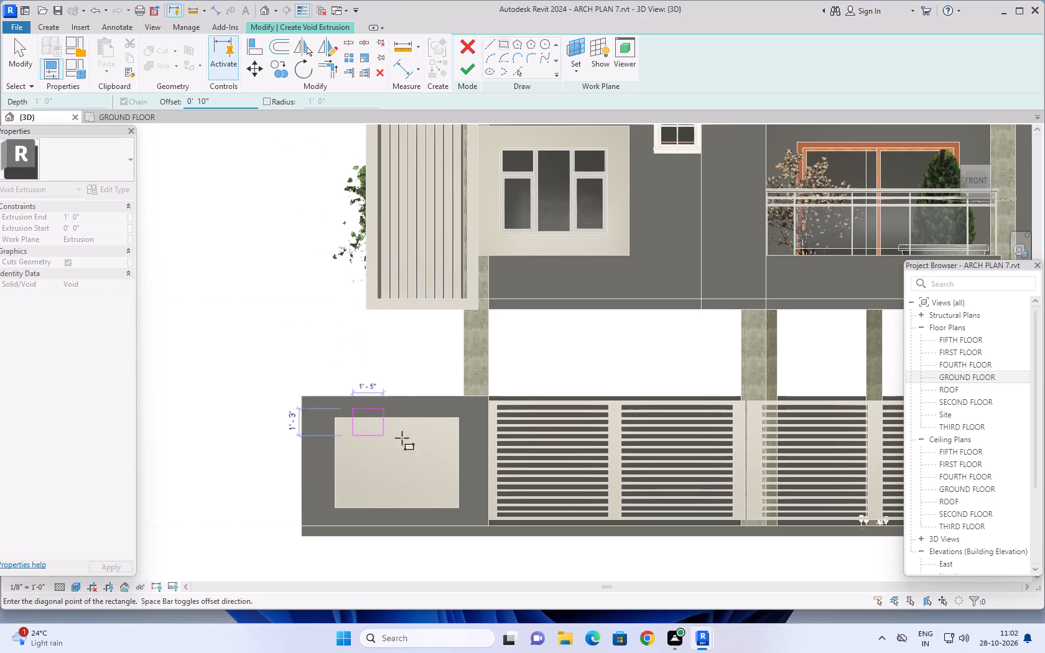
pyautogui.click(458, 510)
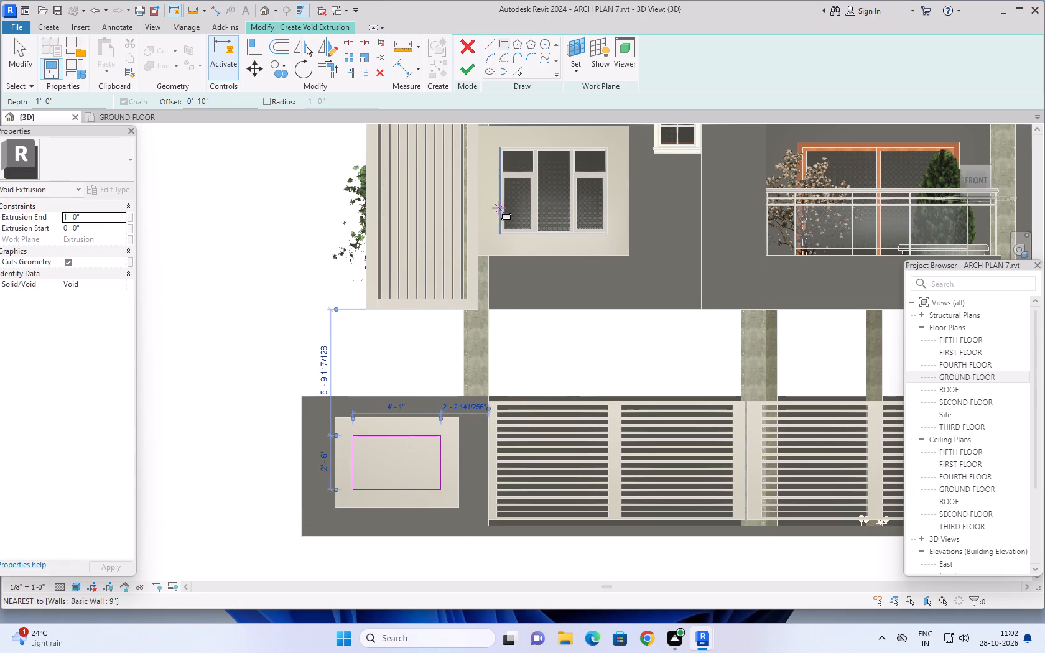
# Finish the void extrusion sketch inside the rectangular panel with a 1' 0" depth.
pyautogui.scroll(-3, 396, 280)
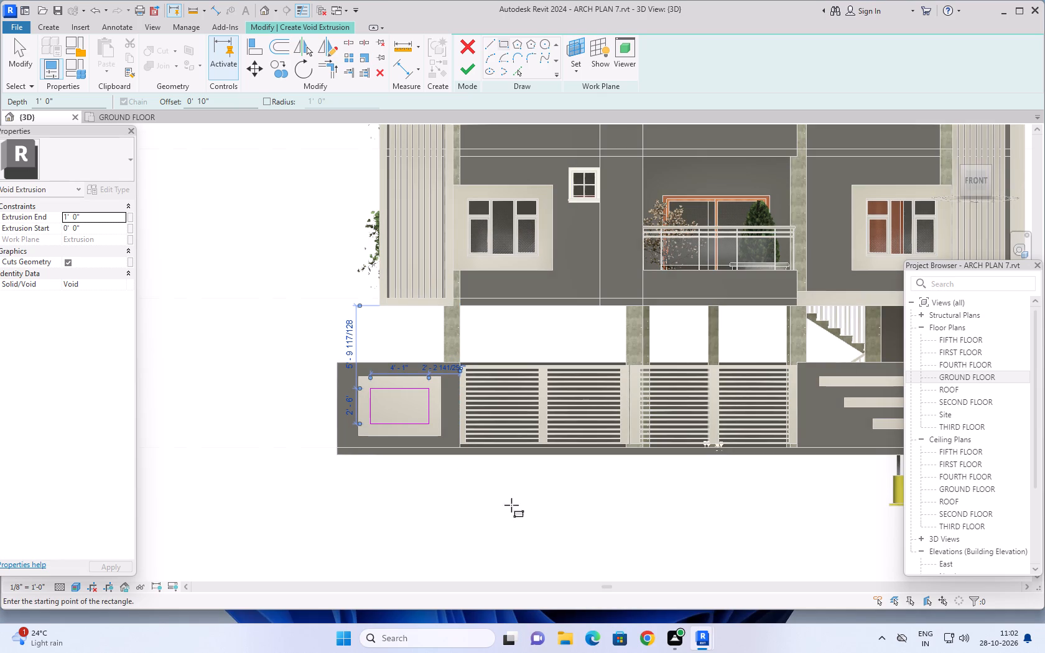
pyautogui.press('Escape')
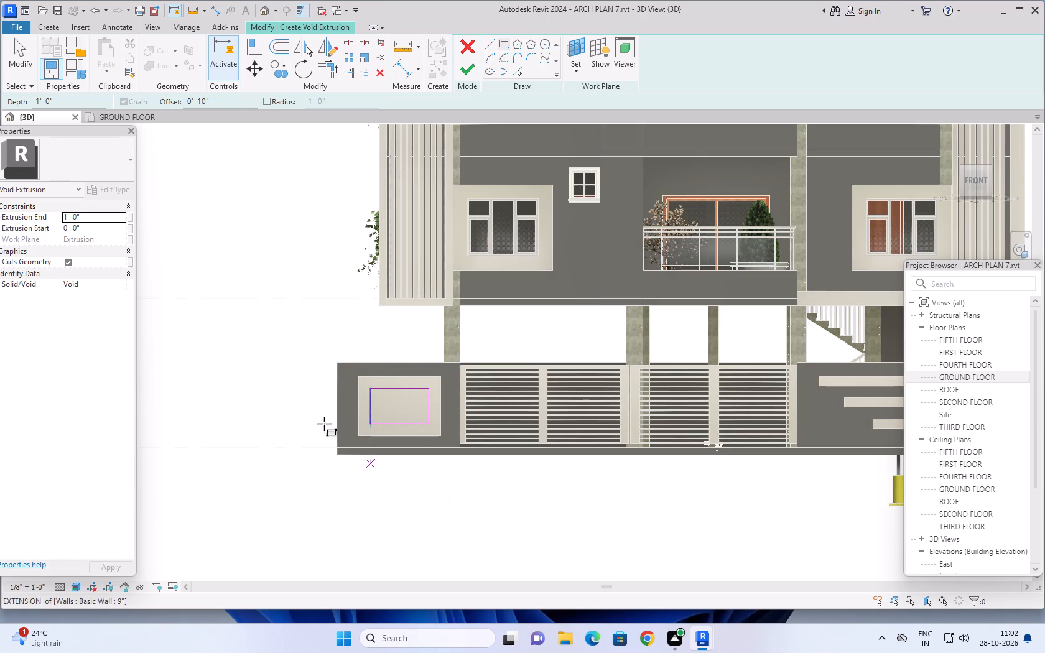
pyautogui.click(467, 71)
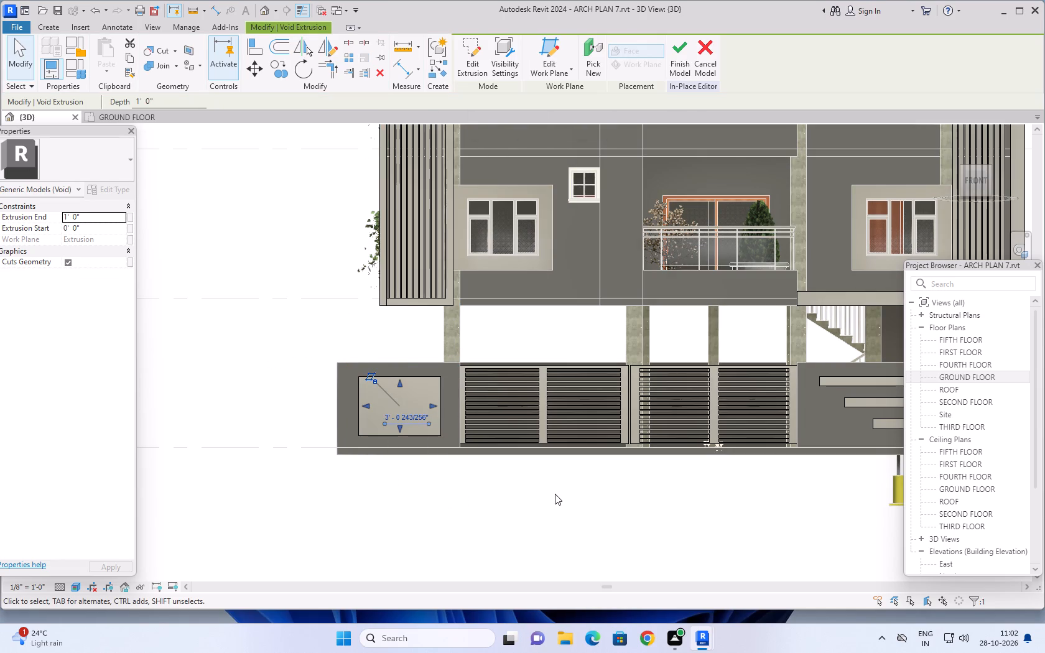
# Edit the wall decoration extrusion's sketch and delete the outlines of all six stepped bars and the vertical bar.
pyautogui.moveTo(711, 521); pyautogui.dragTo(626, 540, button='middle')
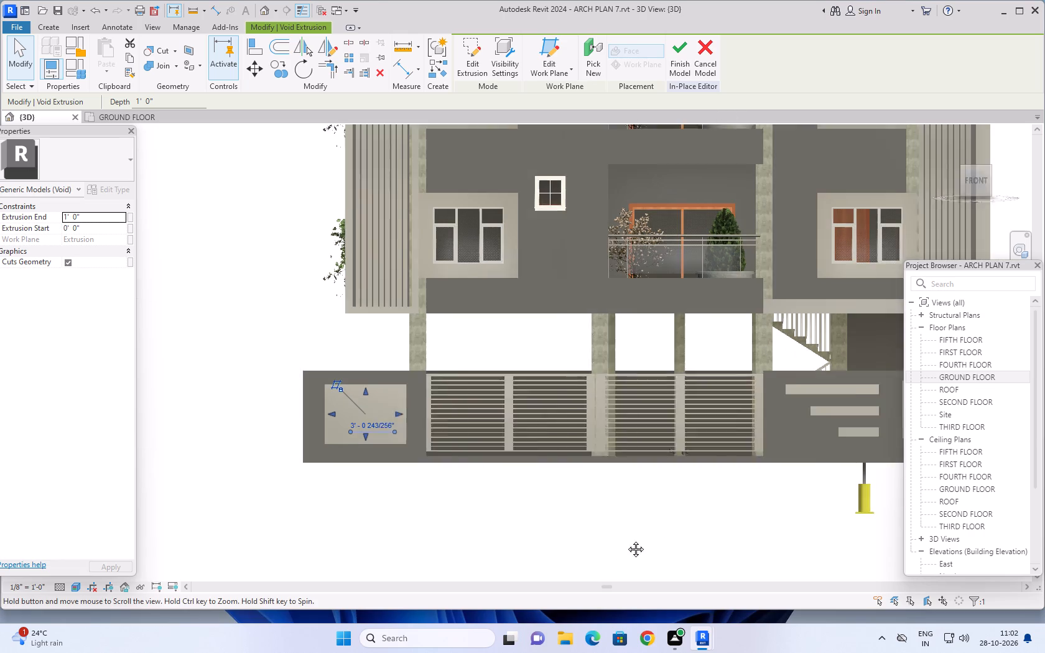
pyautogui.moveTo(626, 540); pyautogui.dragTo(440, 546, button='middle')
pyautogui.press('Escape')
pyautogui.press('Escape')
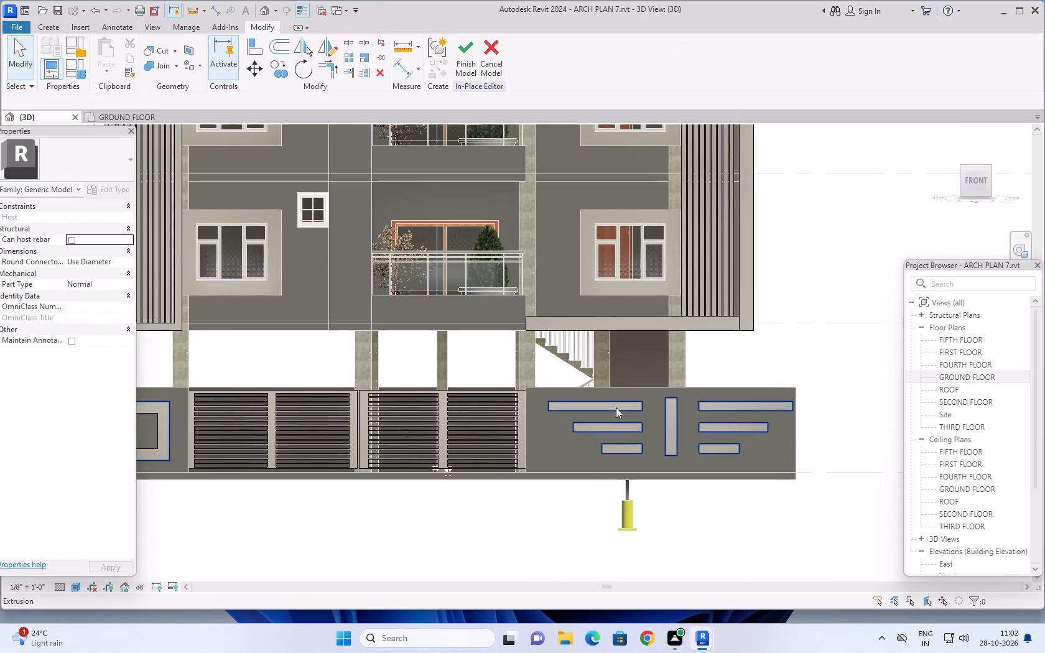
pyautogui.click(616, 407)
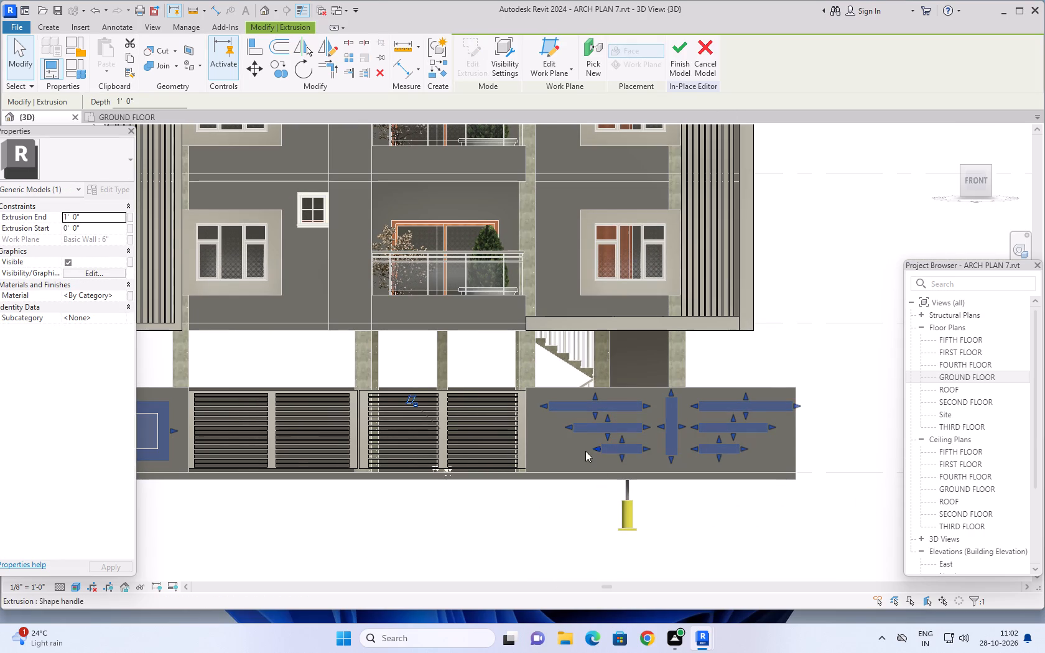
pyautogui.click(481, 47)
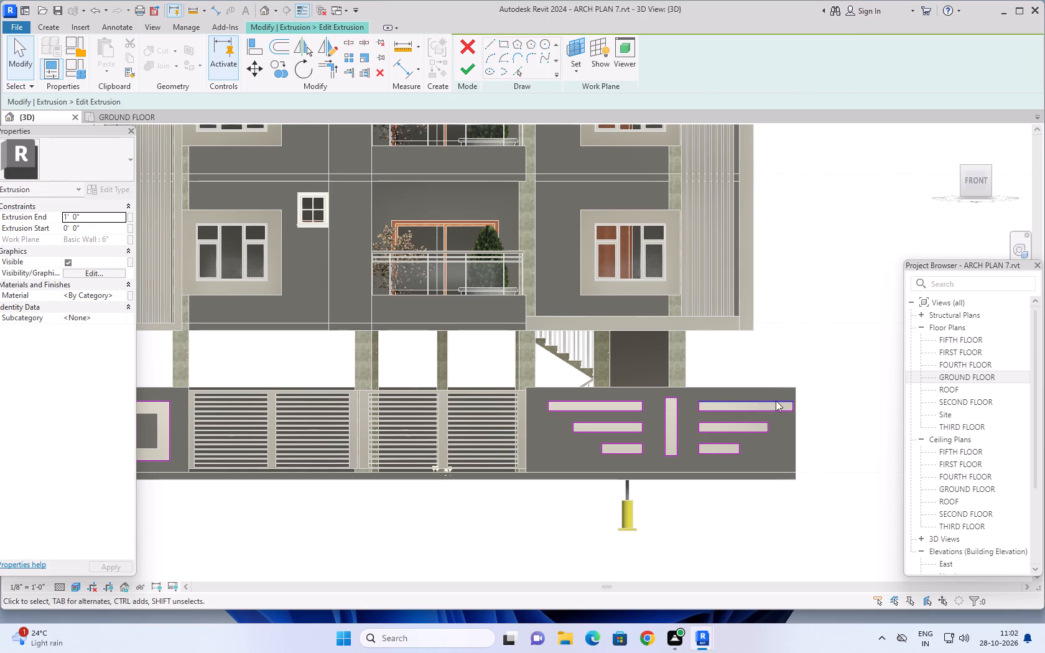
pyautogui.press('Escape')
pyautogui.press('Escape')
pyautogui.moveTo(810, 385); pyautogui.dragTo(577, 480)
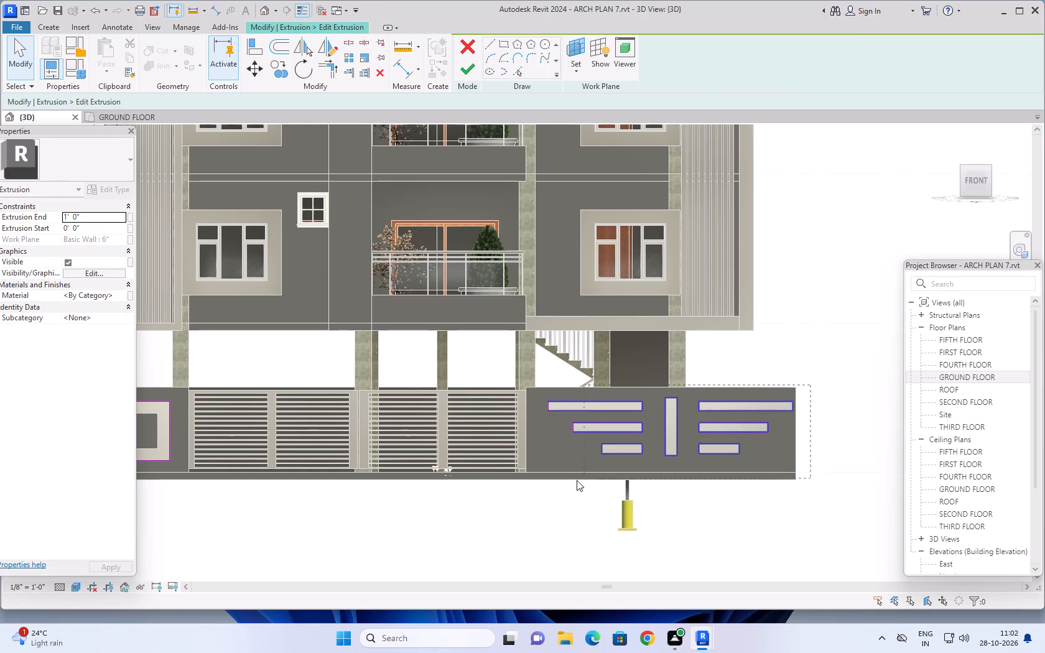
pyautogui.moveTo(577, 480); pyautogui.dragTo(542, 470)
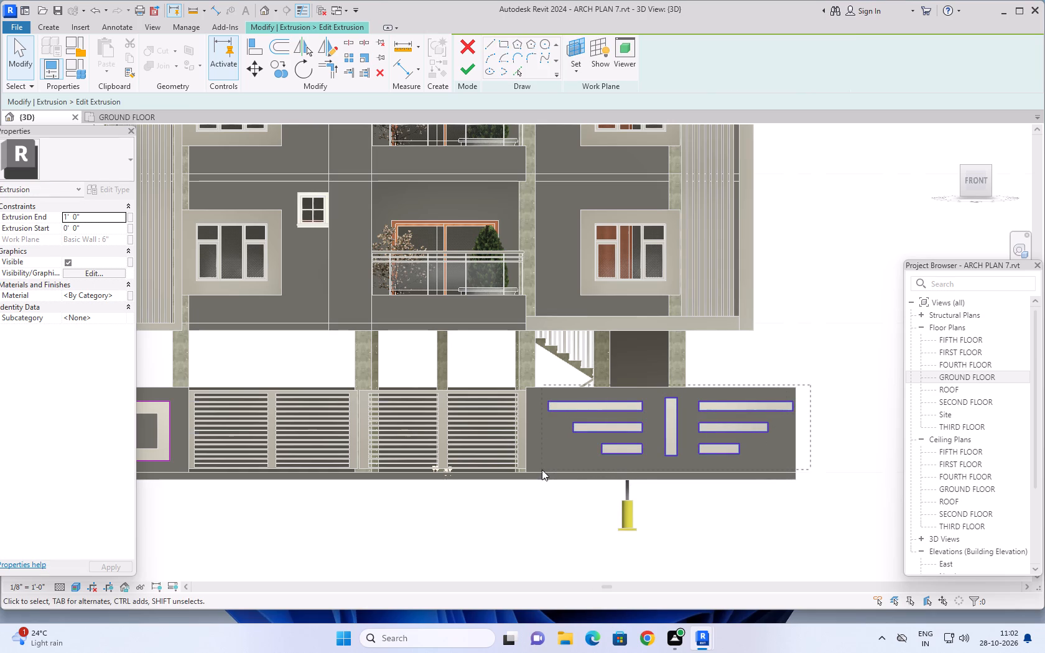
pyautogui.press('Delete')
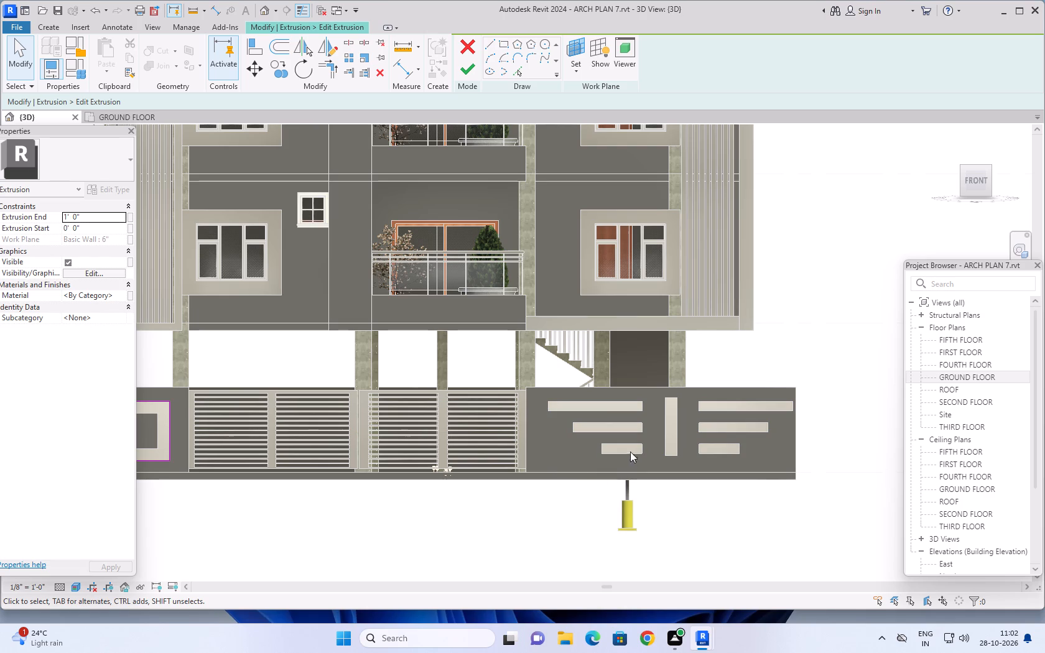
# Finish editing the decoration extrusion, keeping only the rectangular panel outline in its sketch.
pyautogui.scroll(-1, 574, 405)
pyautogui.scroll(6, 574, 405)
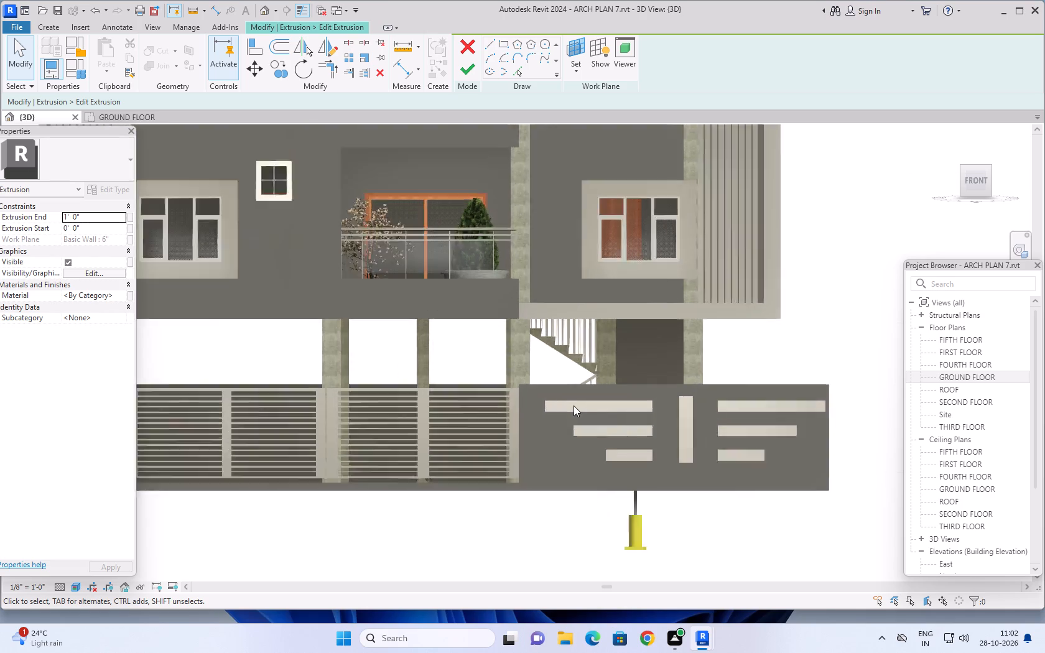
pyautogui.scroll(-6, 578, 410)
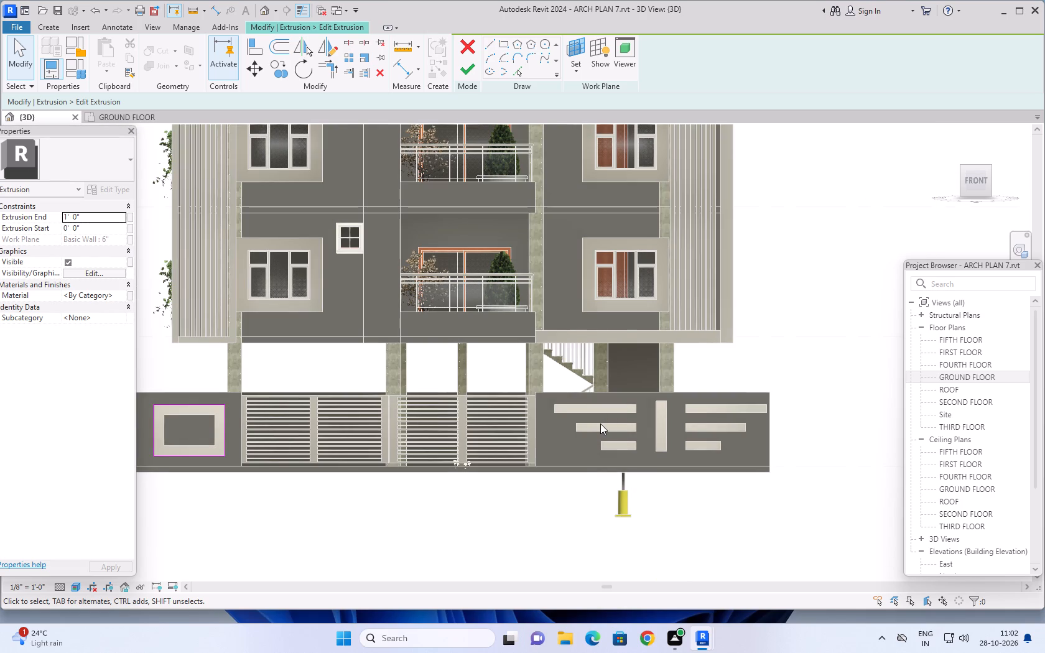
pyautogui.scroll(2, 603, 424)
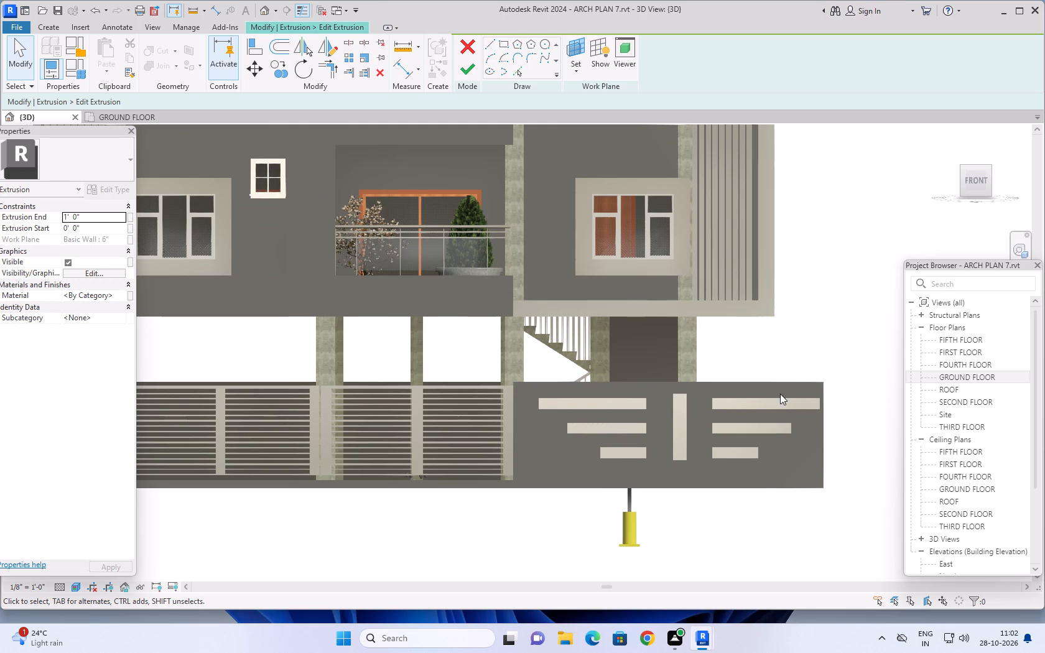
pyautogui.moveTo(828, 385); pyautogui.dragTo(672, 458)
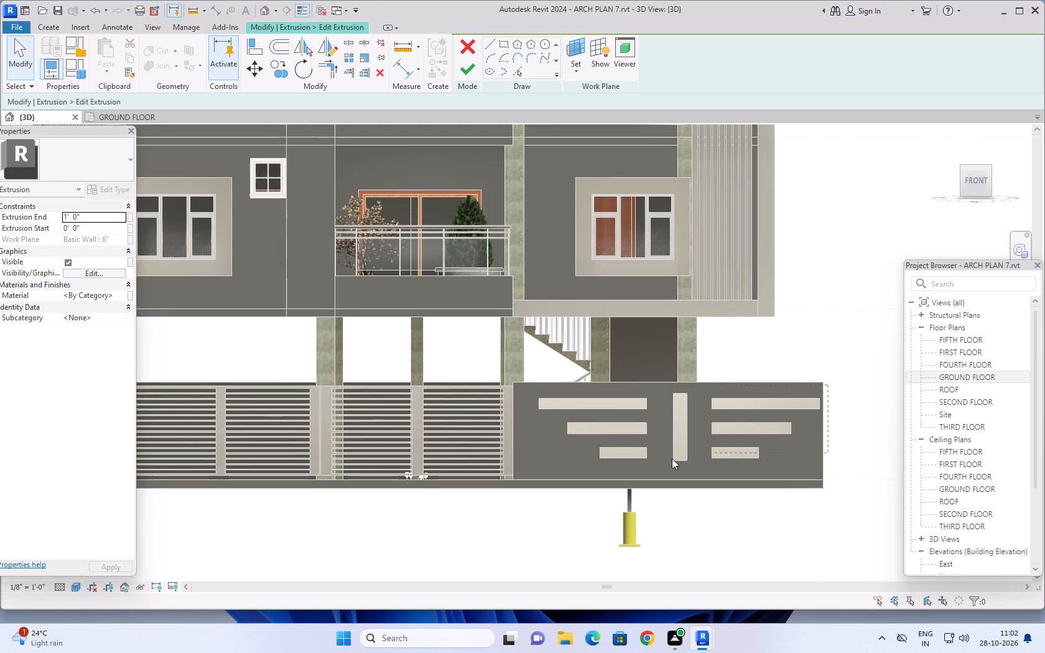
pyautogui.moveTo(672, 458); pyautogui.dragTo(531, 478)
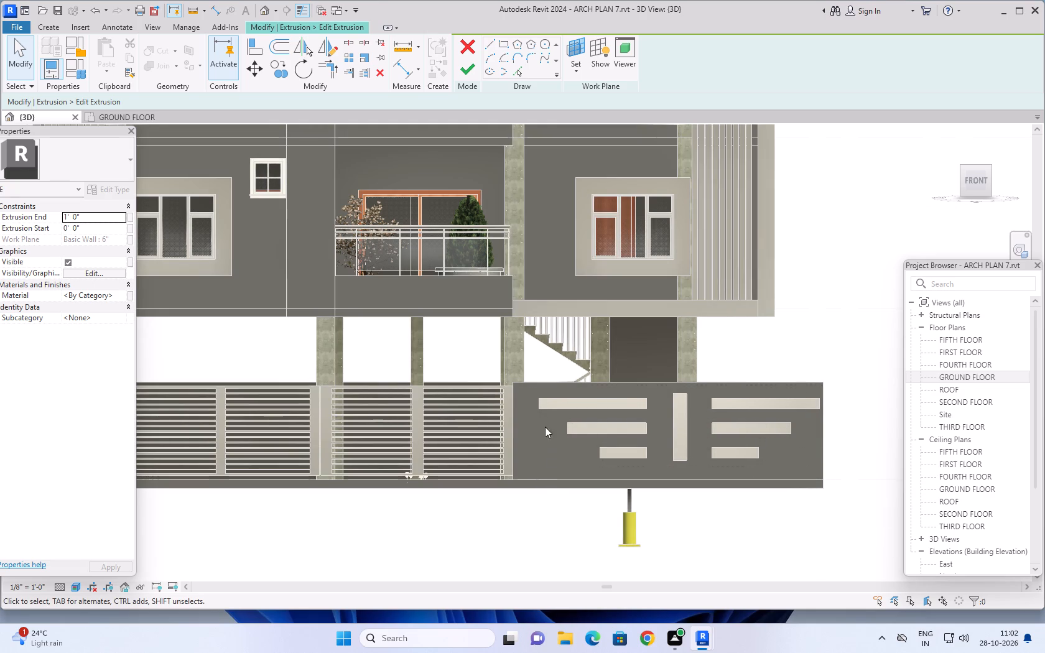
pyautogui.press('Escape')
pyautogui.scroll(-5, 575, 433)
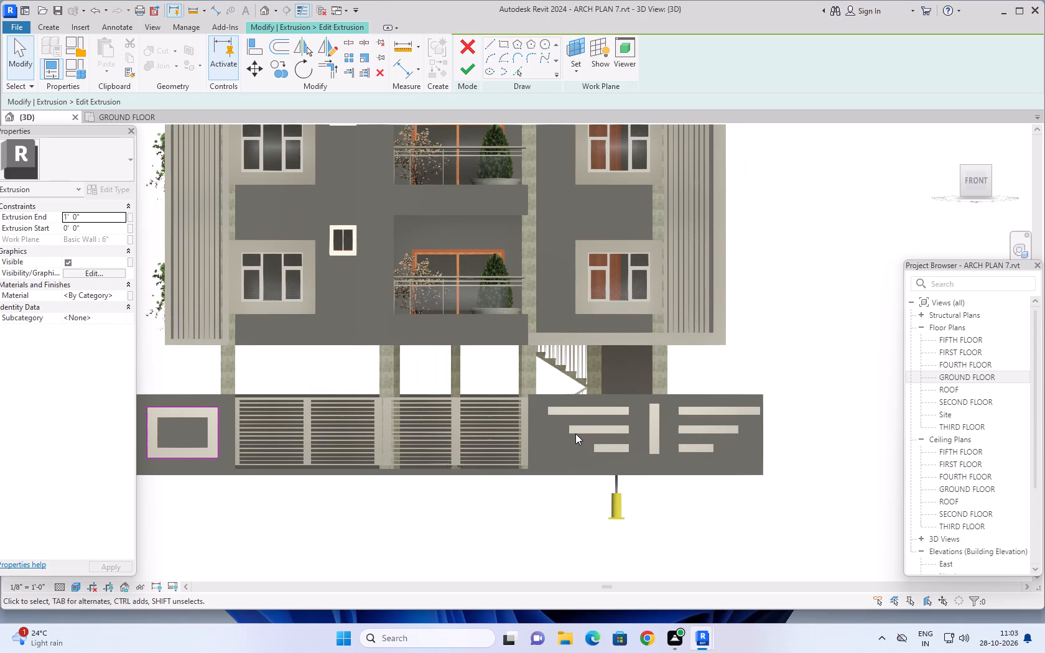
pyautogui.click(468, 72)
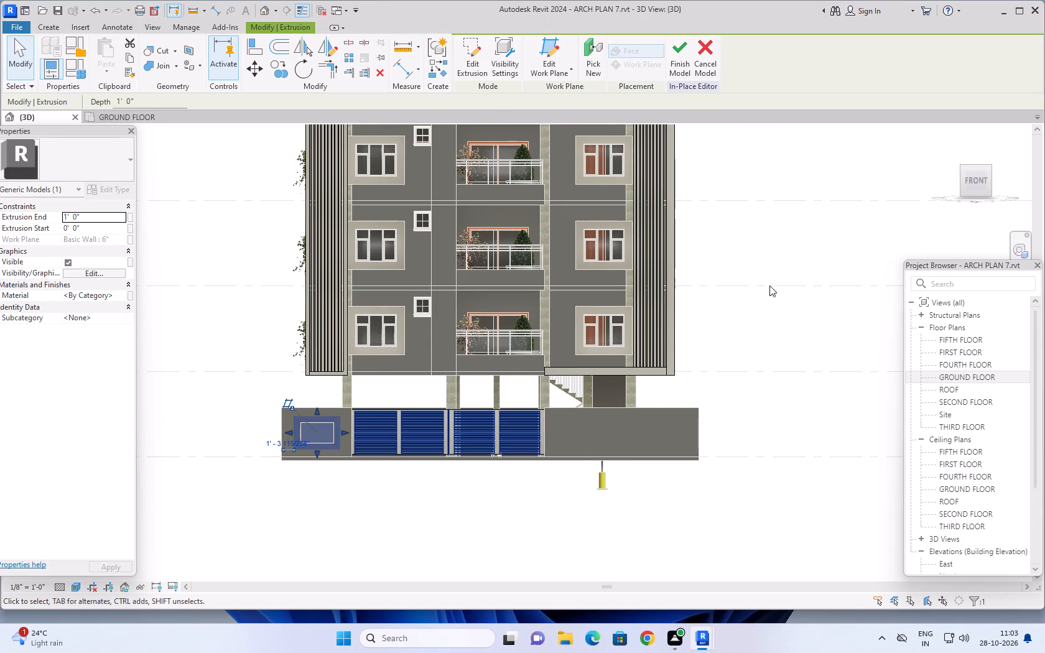
# Start a new extrusion and sketch a vertical bar rectangle about 0' 6" by 4' 8" on the wall section beside the gate's staircase end.
pyautogui.click(43, 26)
pyautogui.click(111, 43)
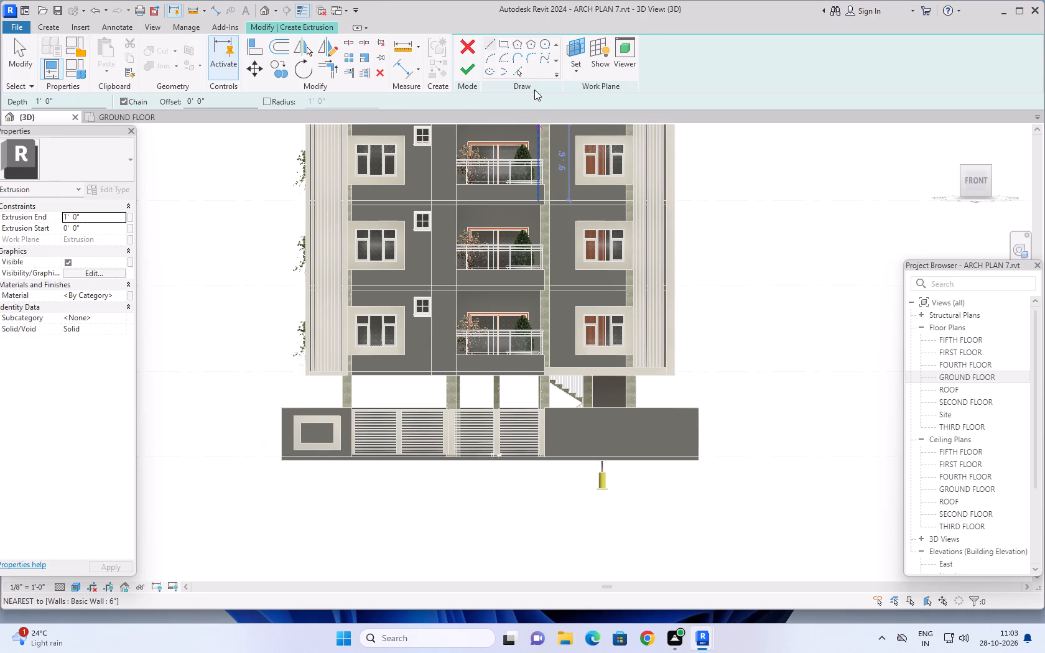
pyautogui.click(504, 42)
pyautogui.scroll(4, 569, 433)
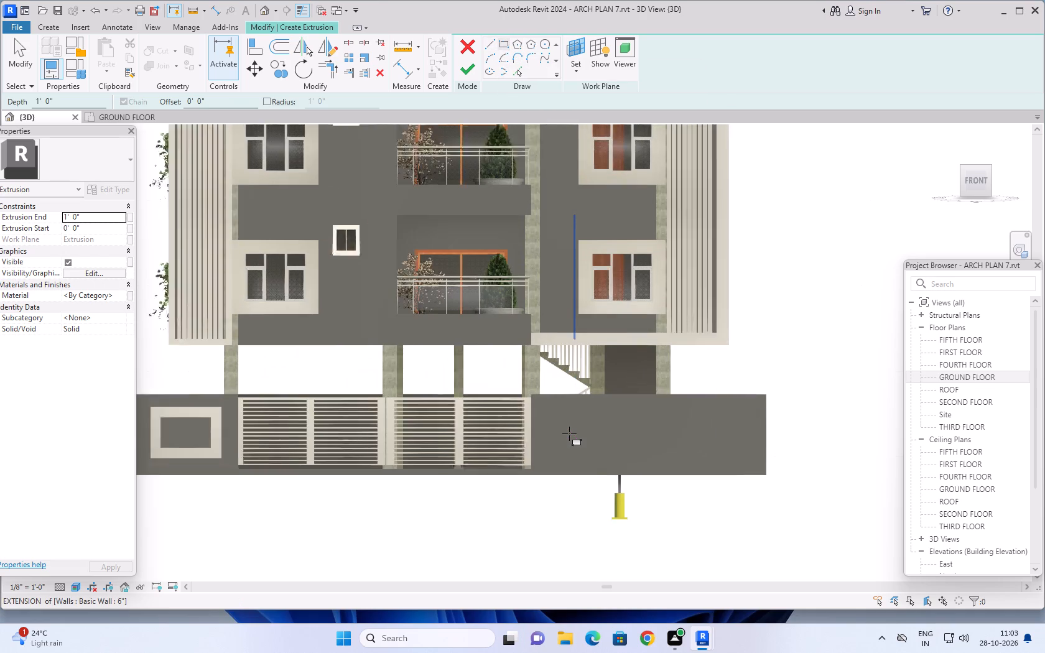
pyautogui.scroll(3, 553, 430)
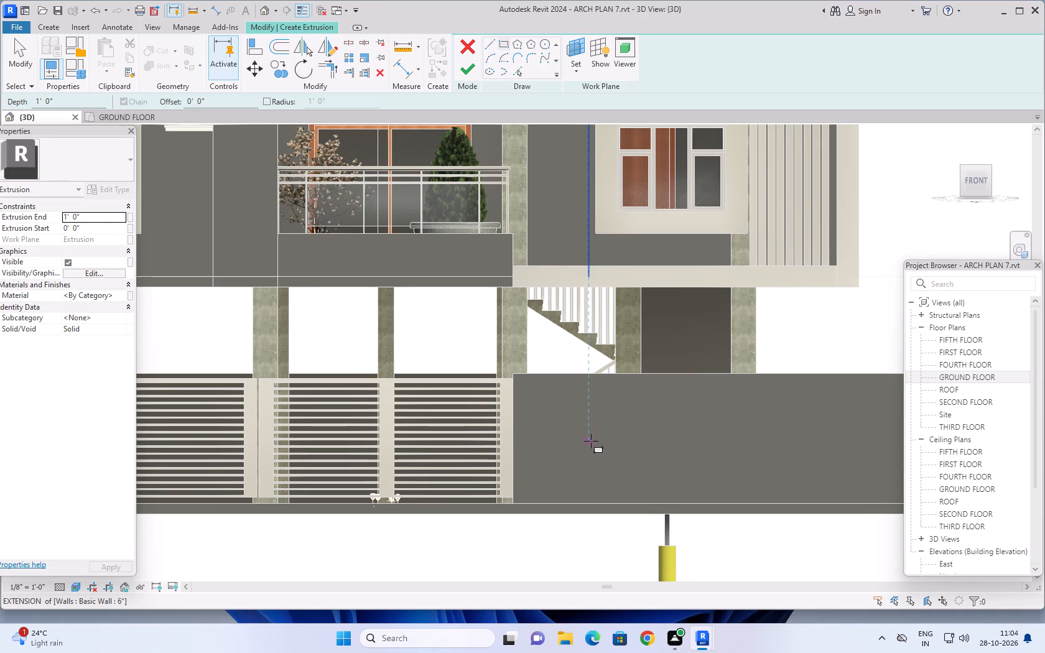
pyautogui.scroll(3, 538, 393)
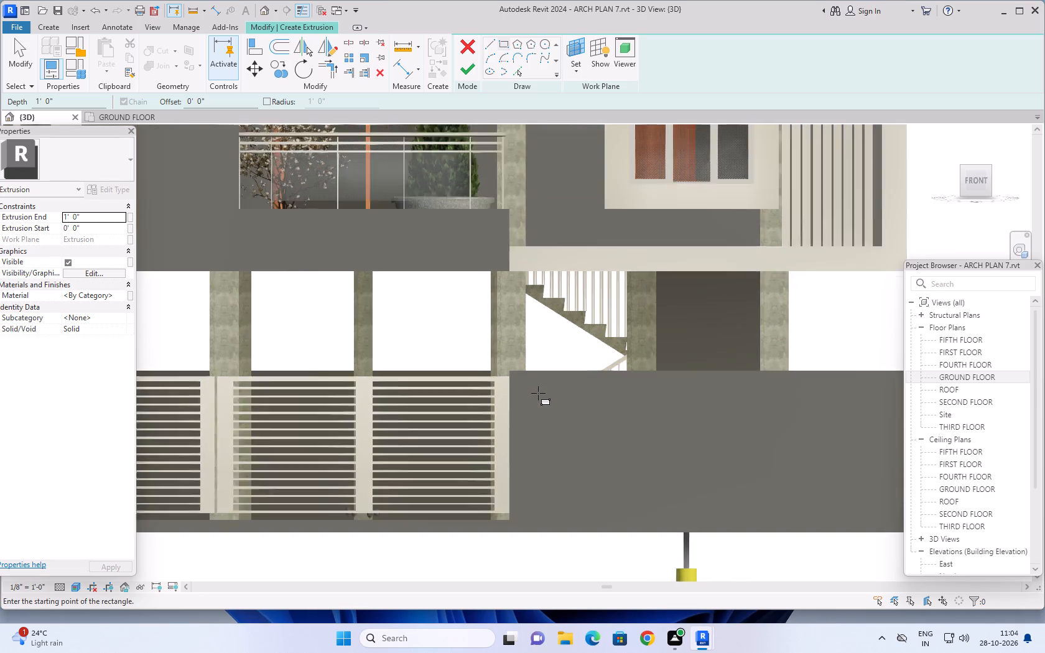
pyautogui.scroll(1, 538, 393)
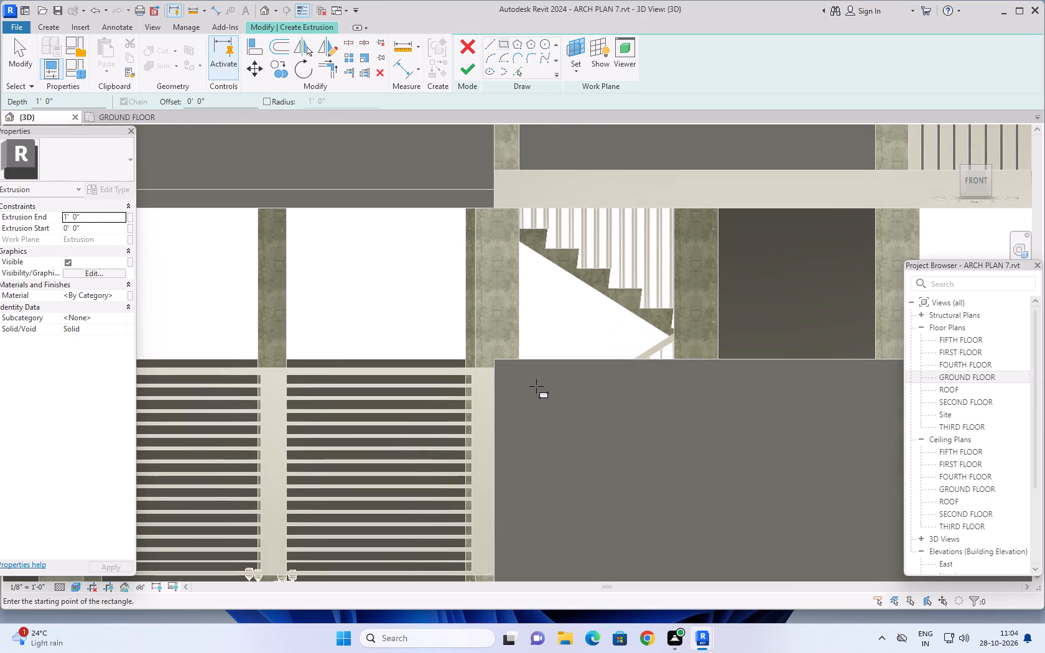
pyautogui.click(536, 386)
pyautogui.scroll(-3, 560, 486)
pyautogui.moveTo(558, 498); pyautogui.dragTo(557, 498, button='middle')
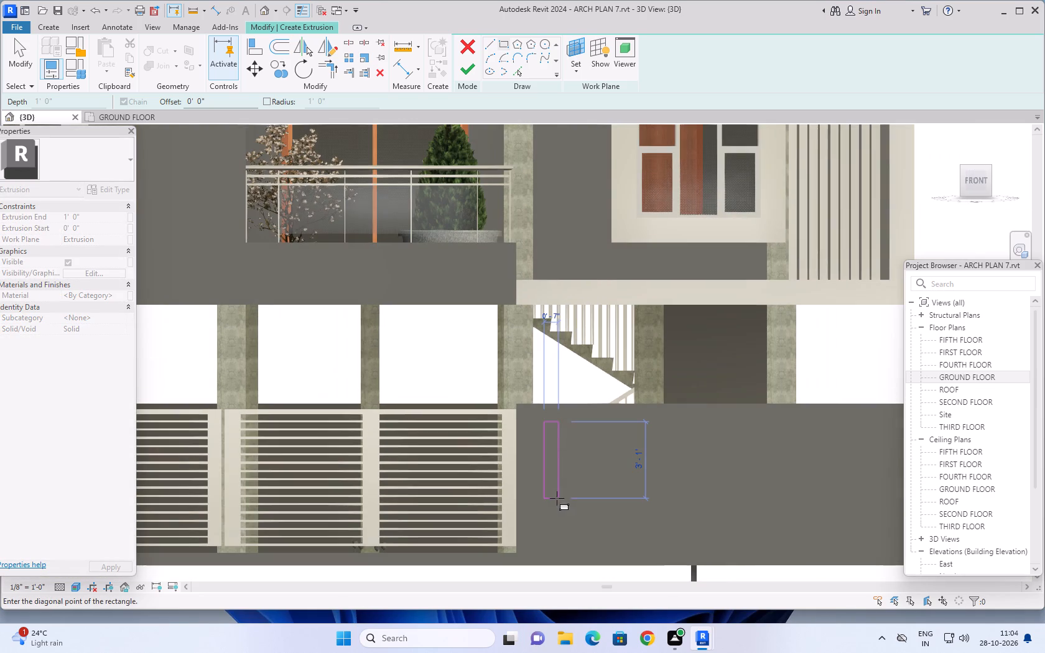
pyautogui.moveTo(557, 498); pyautogui.dragTo(552, 413, button='middle')
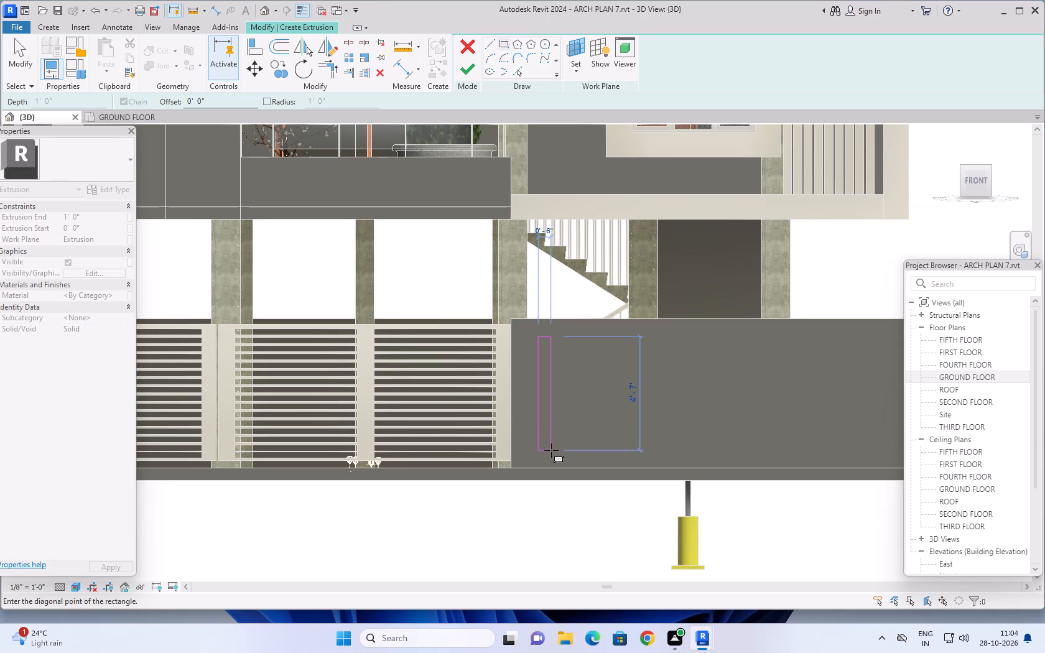
pyautogui.click(550, 452)
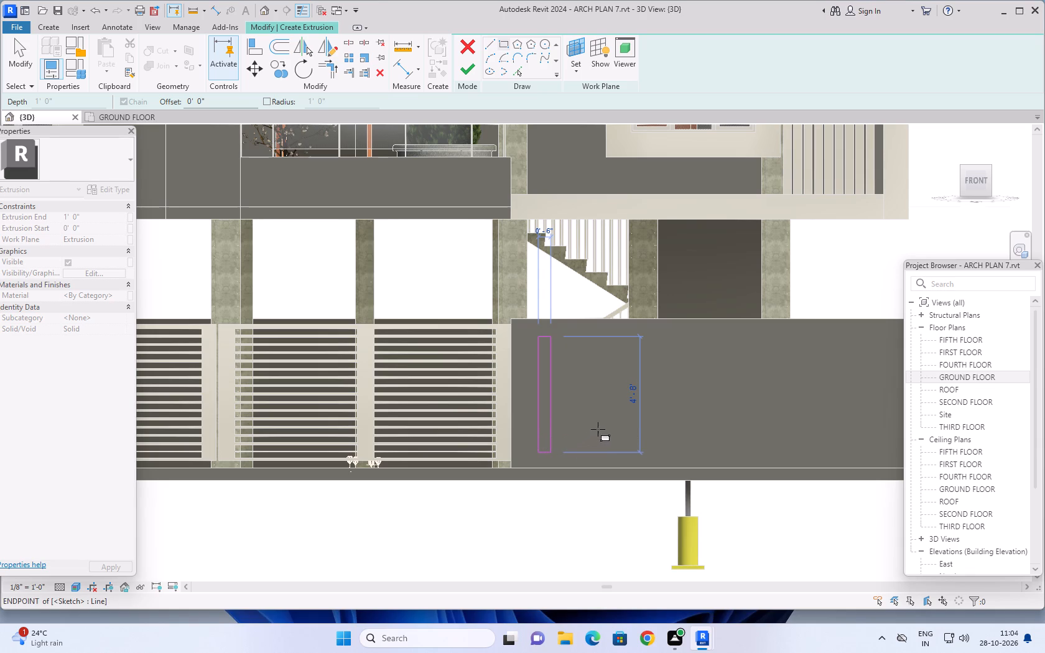
pyautogui.scroll(-6, 598, 429)
pyautogui.press('Escape')
pyautogui.press('Escape')
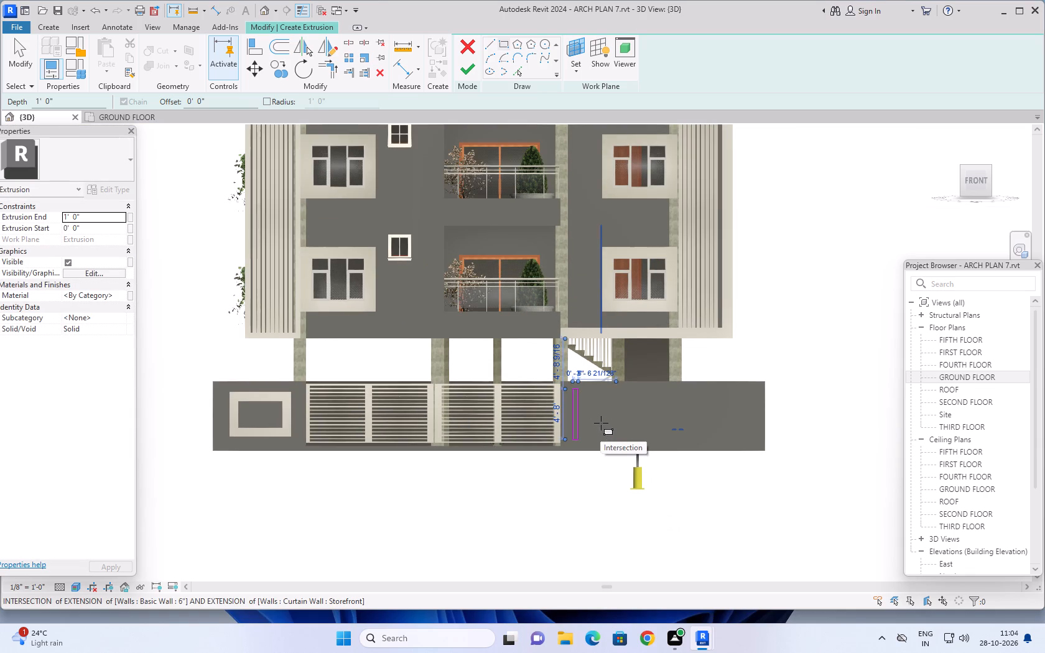
pyautogui.press('Escape')
pyautogui.press('Escape')
pyautogui.scroll(5, 583, 390)
pyautogui.press('Escape')
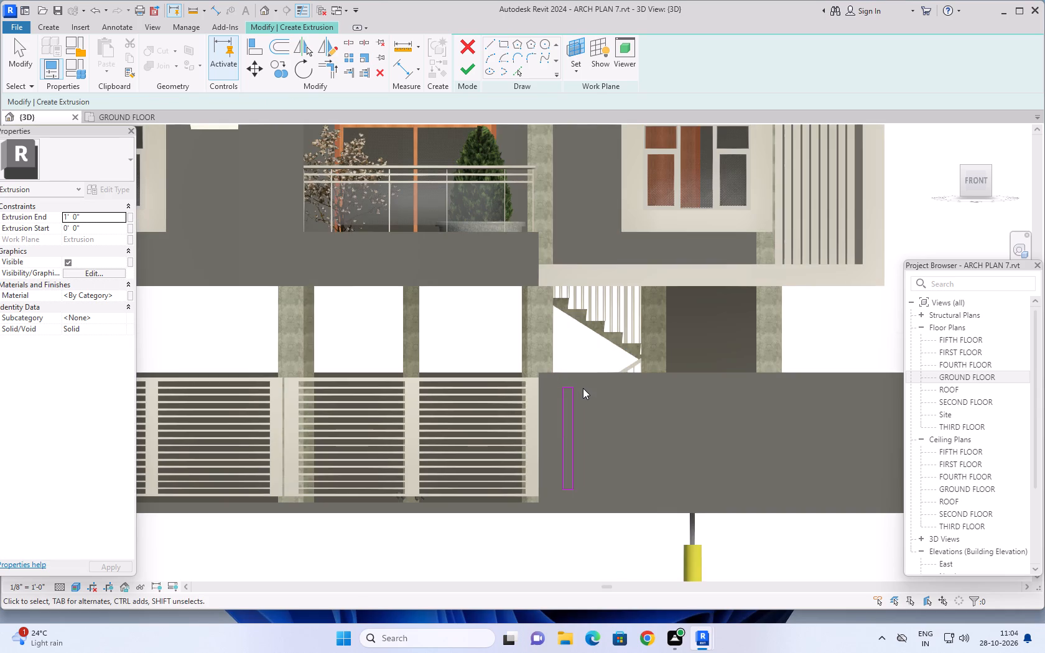
pyautogui.press('Escape')
# Copy the vertical bar outline twice along the wall, away from the gate, at about 1' 0" spacing.
pyautogui.moveTo(583, 377); pyautogui.dragTo(552, 495)
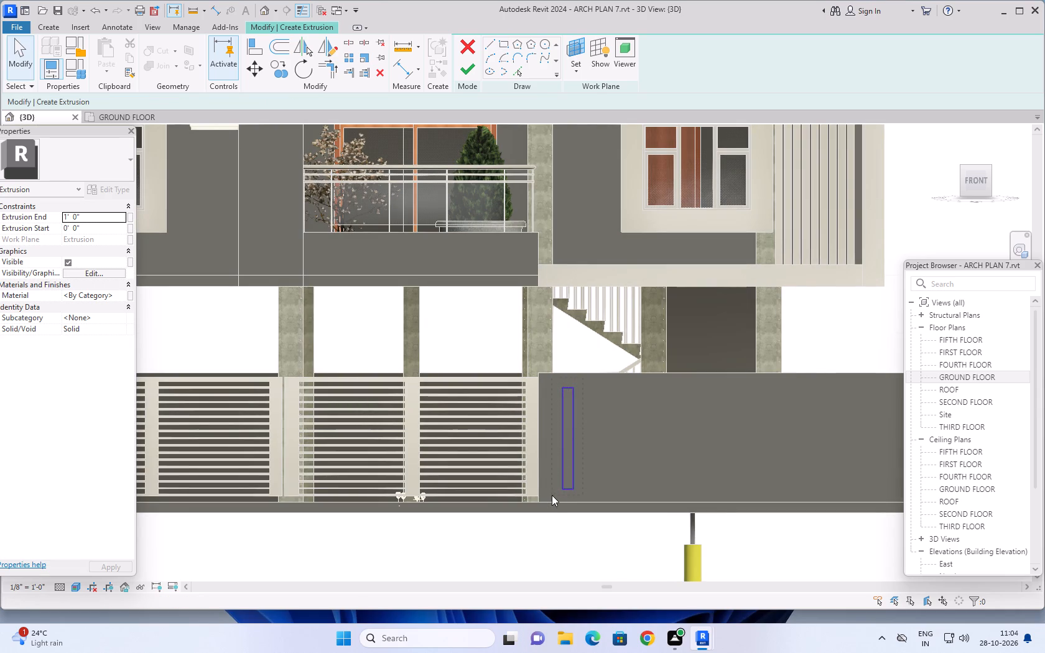
pyautogui.moveTo(552, 495); pyautogui.dragTo(556, 497)
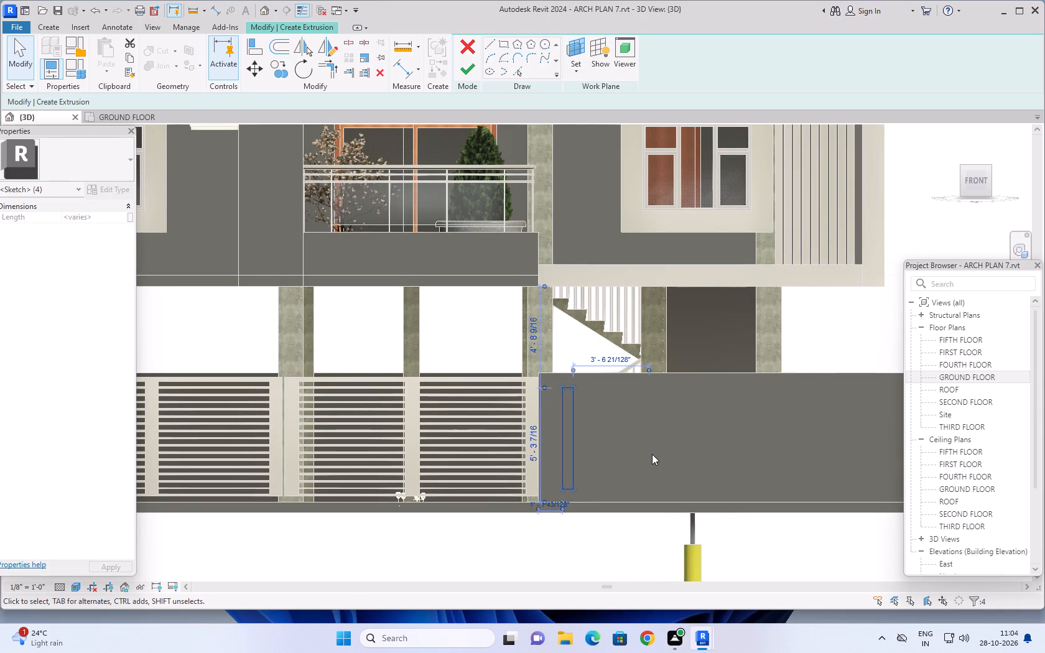
pyautogui.click(276, 68)
pyautogui.scroll(1, 575, 501)
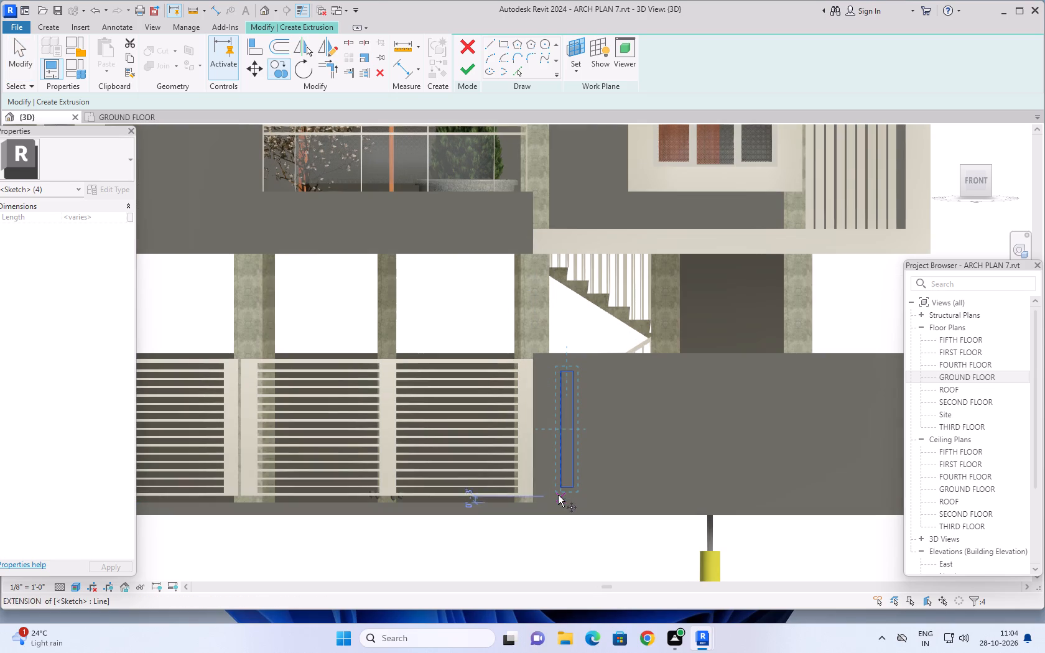
pyautogui.click(563, 486)
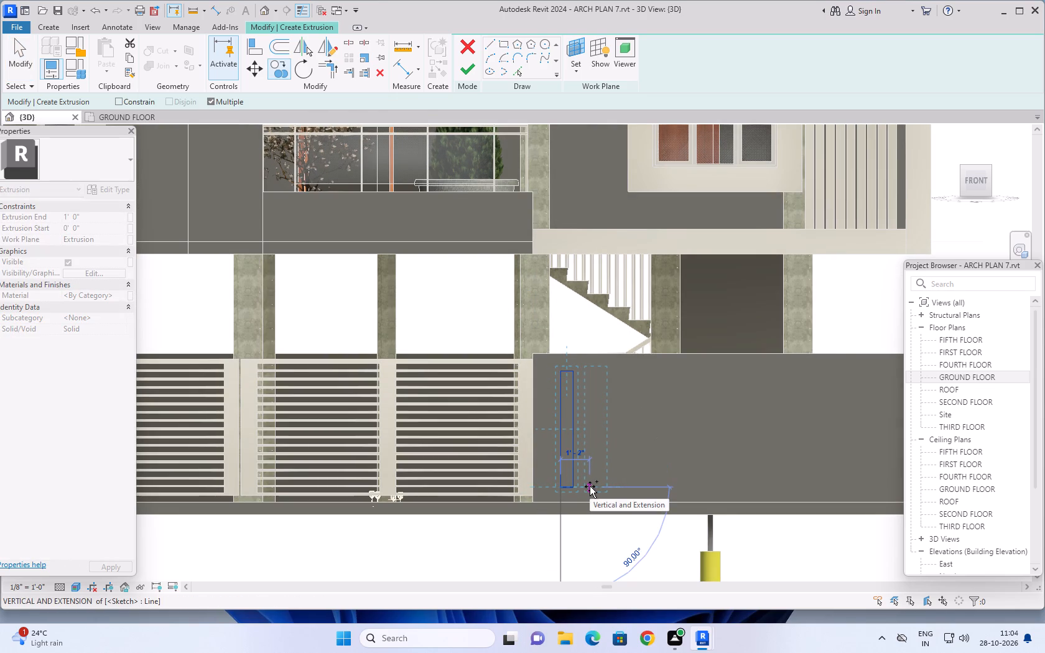
pyautogui.scroll(4, 590, 486)
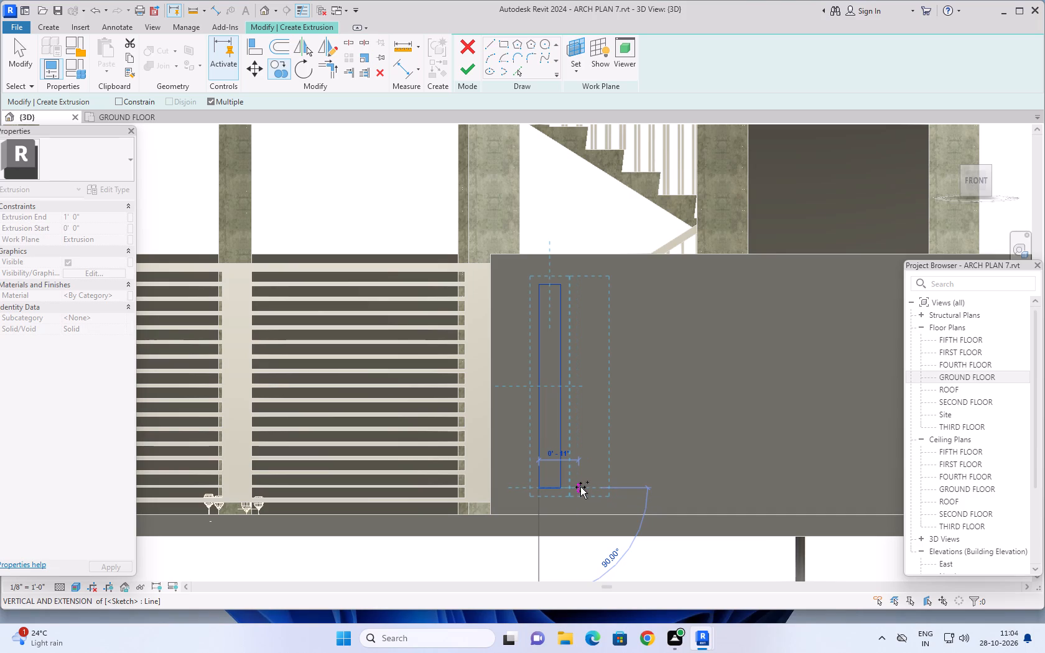
pyautogui.click(582, 487)
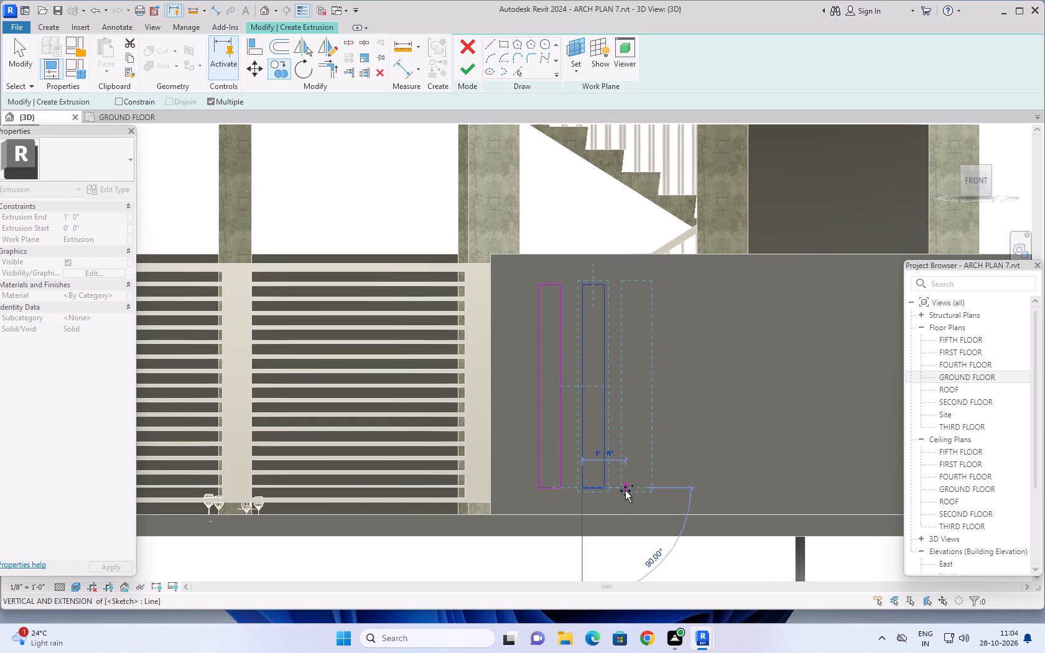
pyautogui.click(626, 491)
pyautogui.scroll(-5, 700, 477)
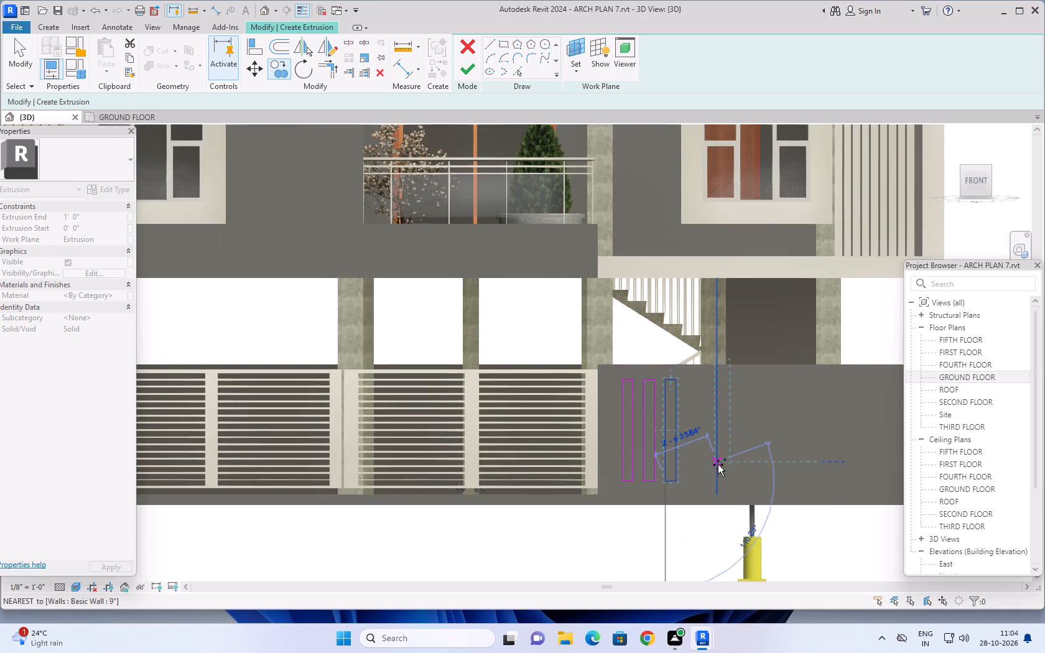
pyautogui.scroll(-3, 720, 463)
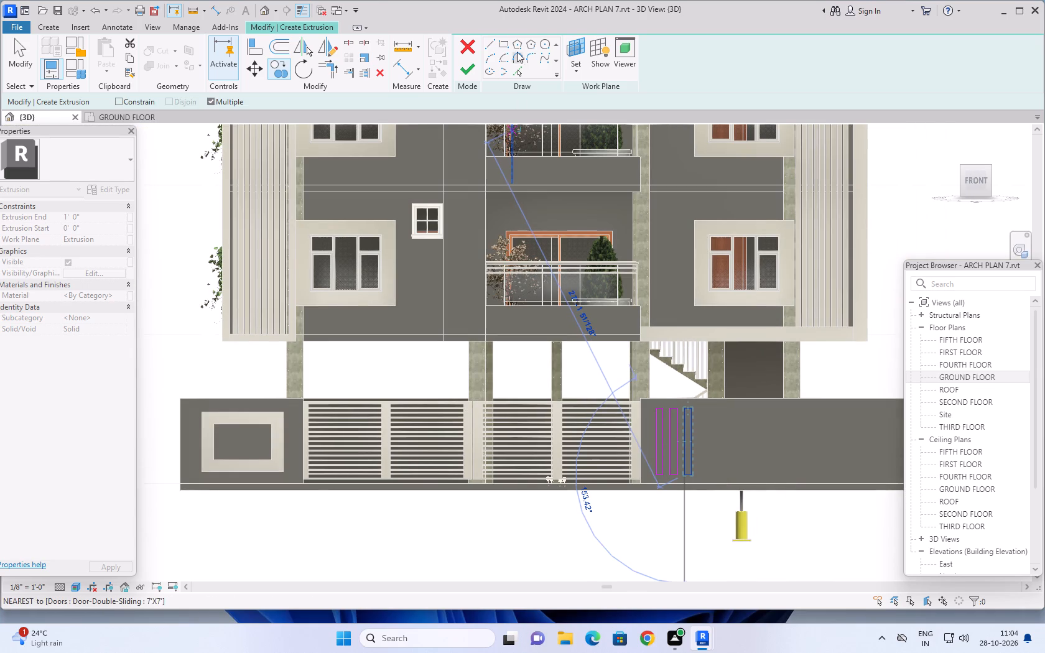
# Sketch a six-sided inscribed polygon with a radius of about 2' 6" on the wall beside the three bars.
pyautogui.click(518, 45)
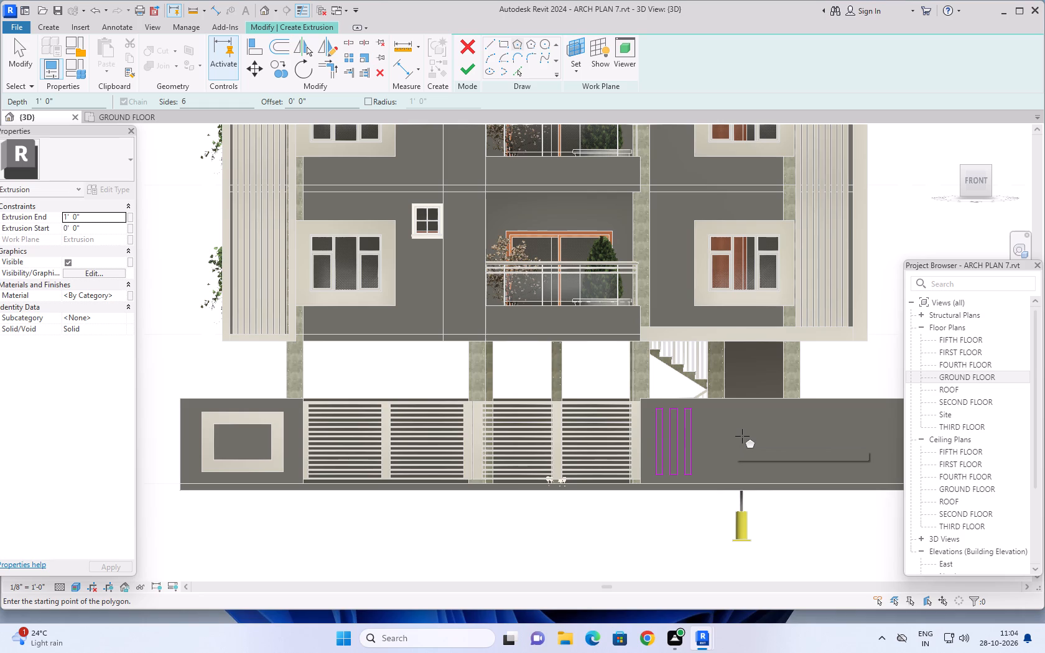
pyautogui.click(738, 440)
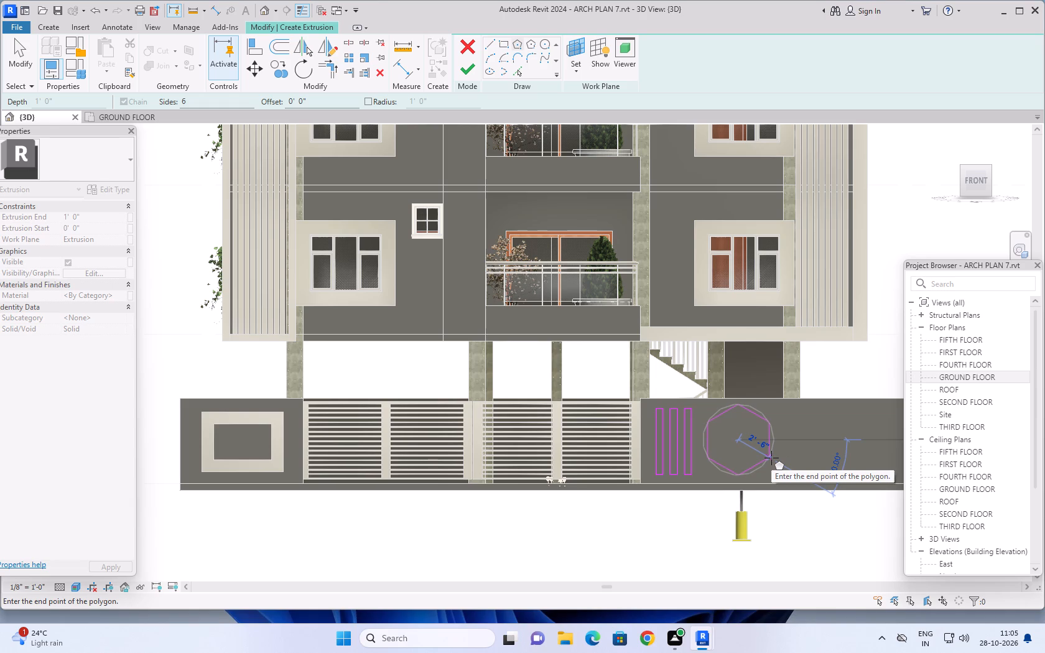
pyautogui.click(771, 458)
pyautogui.scroll(-1, 810, 445)
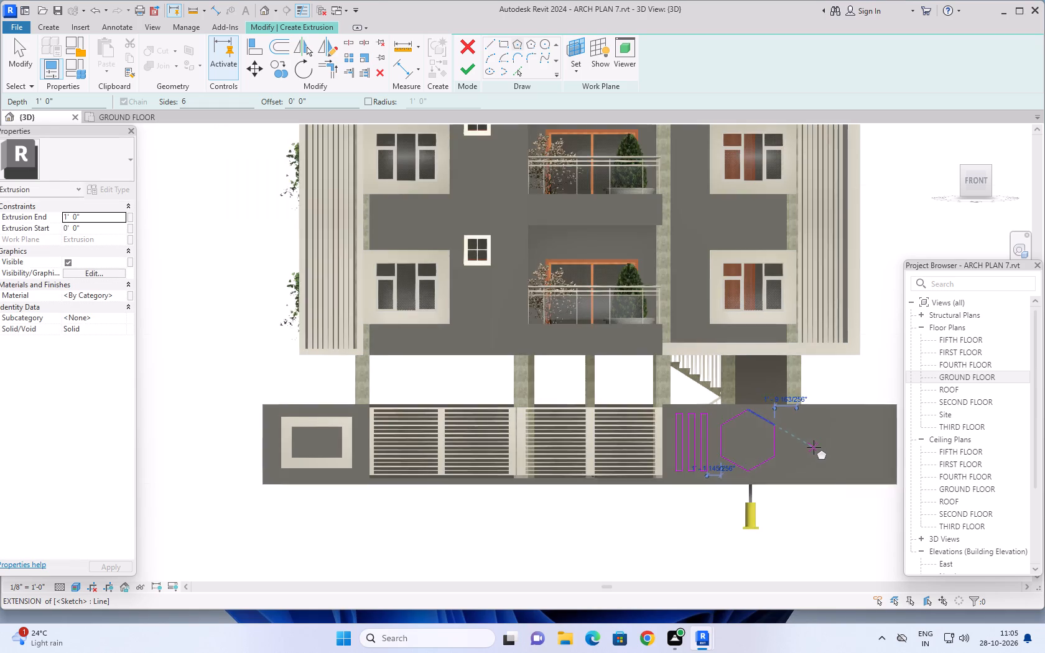
pyautogui.scroll(-2, 814, 447)
pyautogui.moveTo(703, 519); pyautogui.dragTo(647, 529, button='middle')
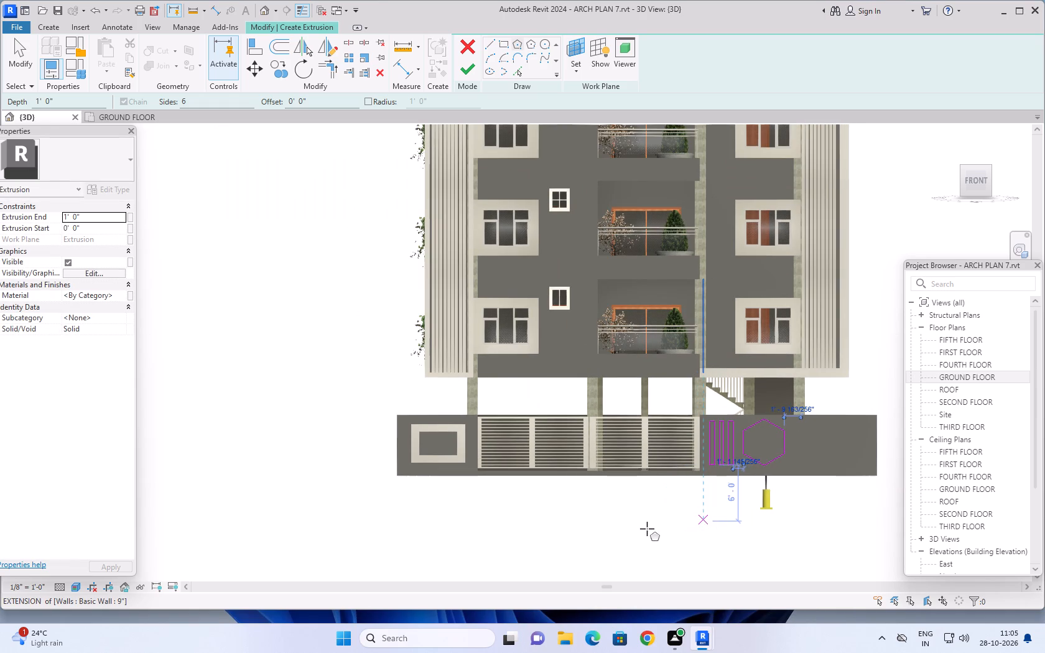
pyautogui.moveTo(647, 529); pyautogui.dragTo(595, 538, button='middle')
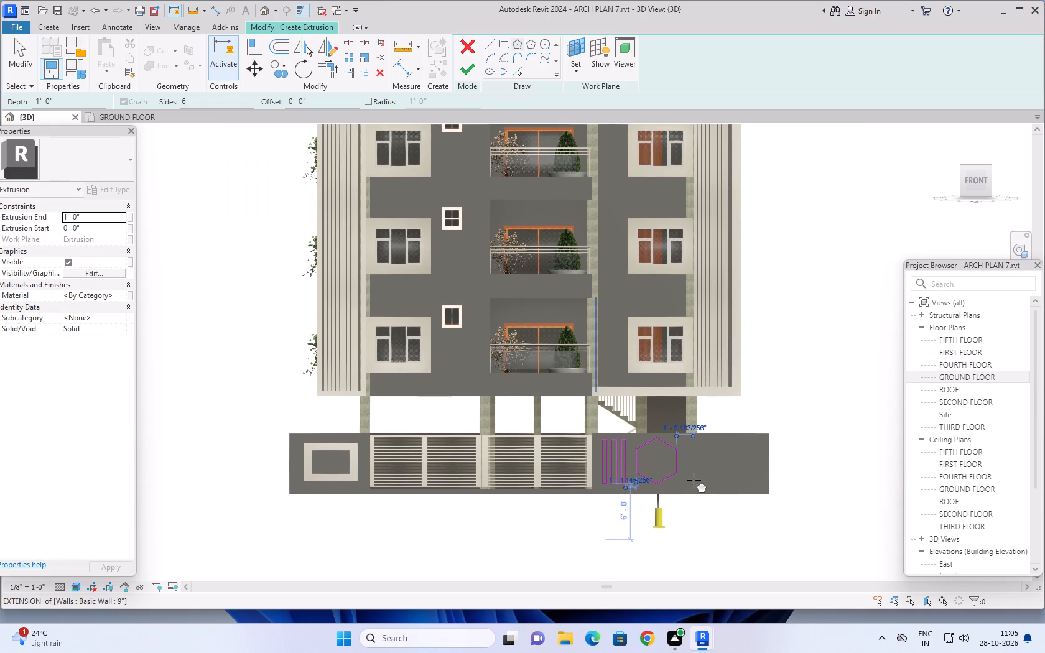
pyautogui.scroll(4, 690, 457)
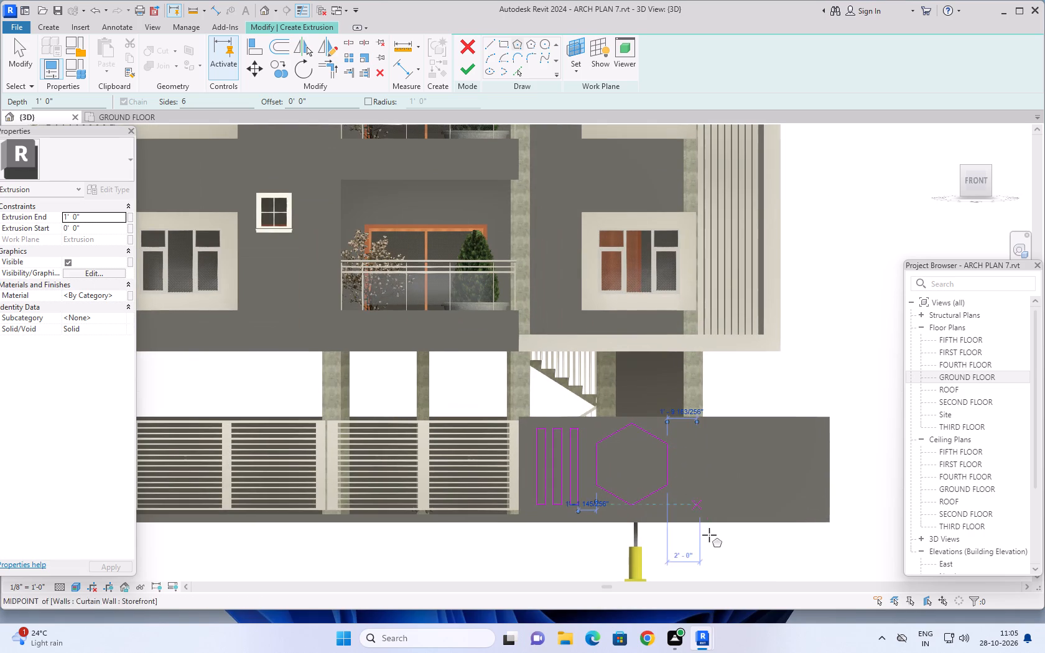
pyautogui.press('Escape')
pyautogui.press('Escape')
pyautogui.press('Escape')
pyautogui.press('Escape')
pyautogui.press('Escape')
pyautogui.press('Escape')
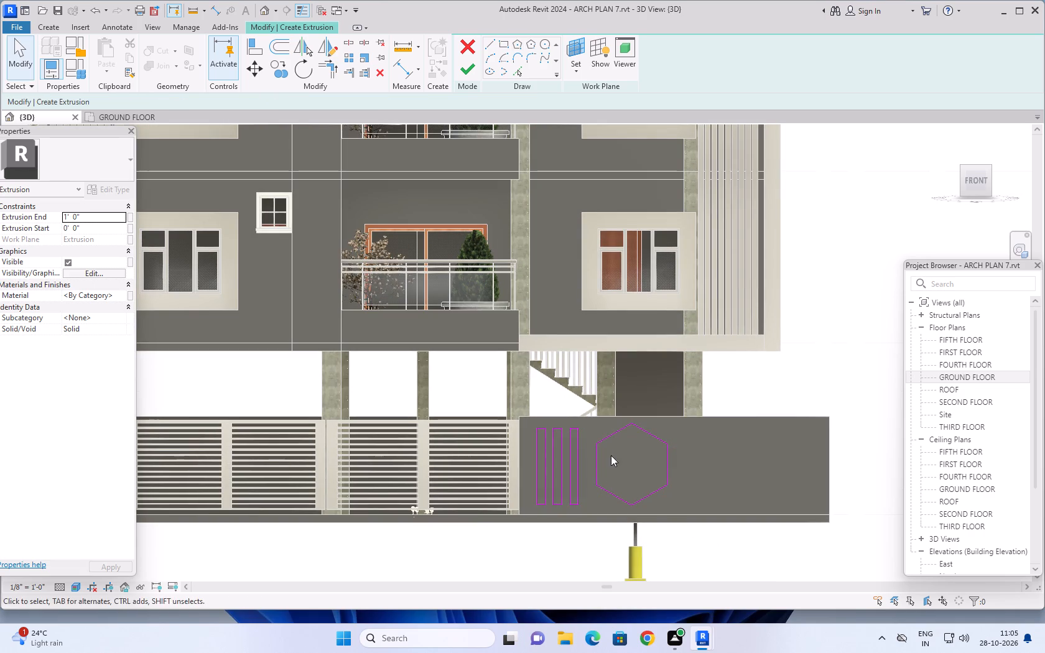
pyautogui.press('Escape')
pyautogui.press('Escape')
pyautogui.press('Escape')
# Copy the three vertical bar outlines about 9' 0" along the wall to the far side of the hexagon.
pyautogui.moveTo(587, 421); pyautogui.dragTo(555, 509)
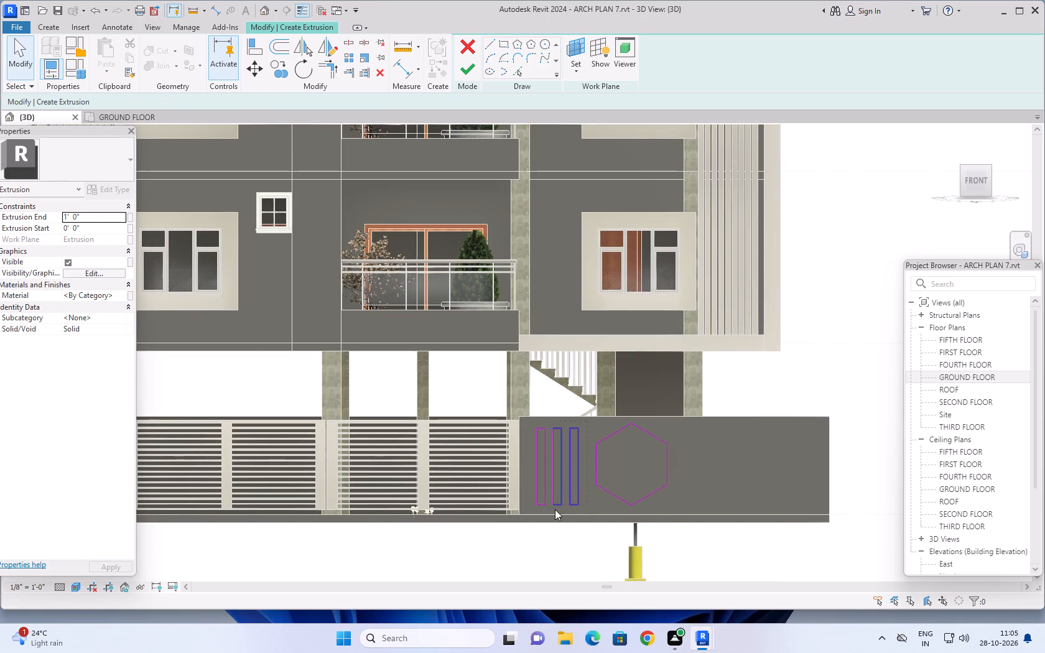
pyautogui.moveTo(555, 509); pyautogui.dragTo(532, 512)
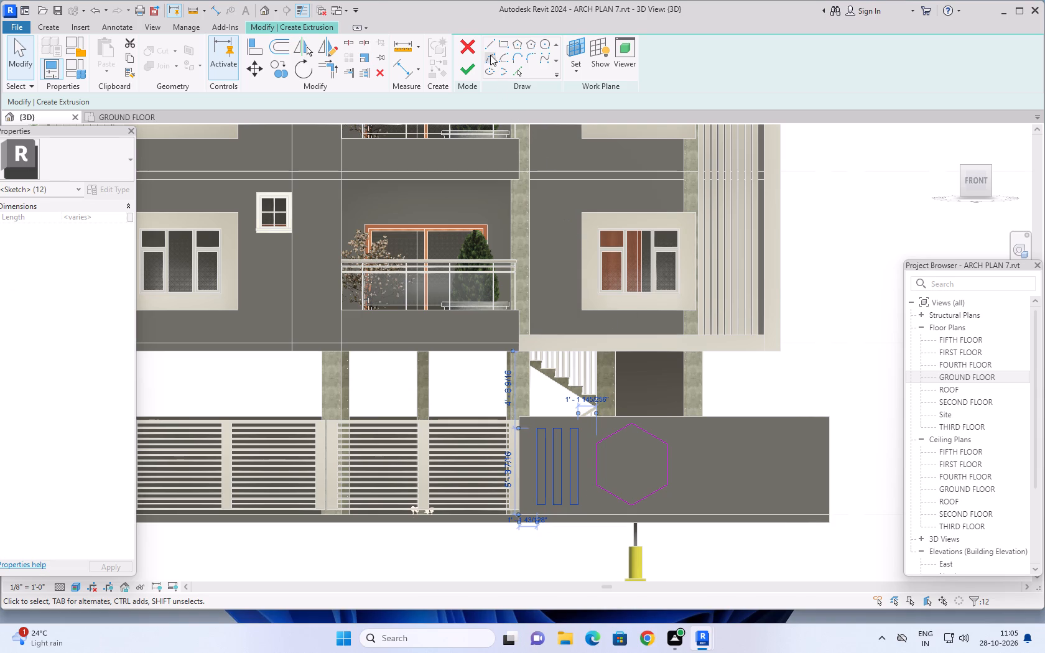
pyautogui.click(279, 70)
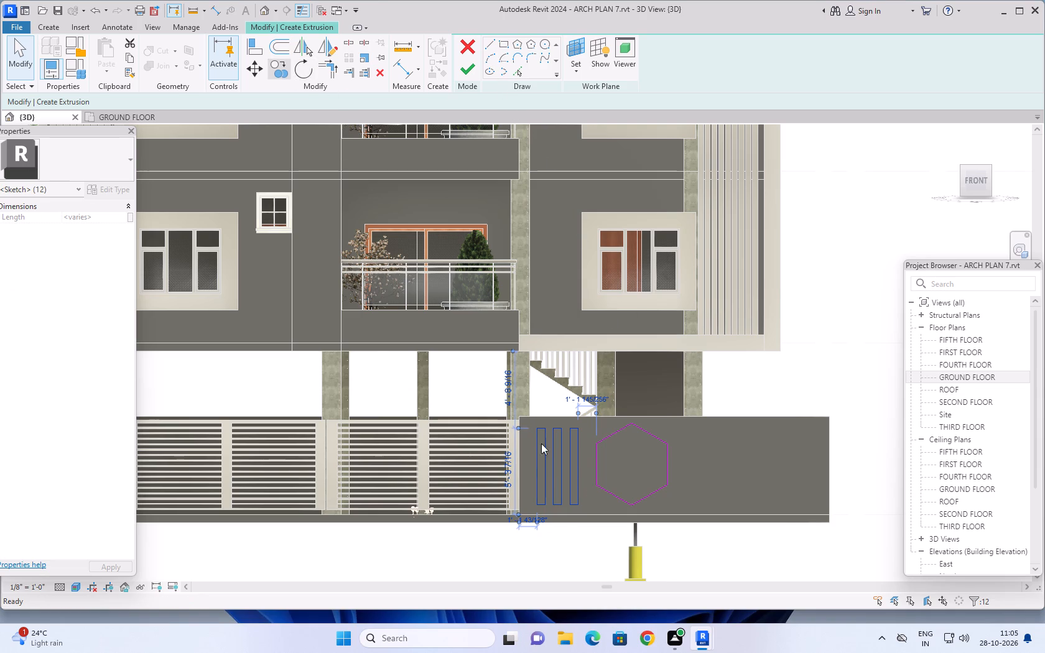
pyautogui.click(537, 506)
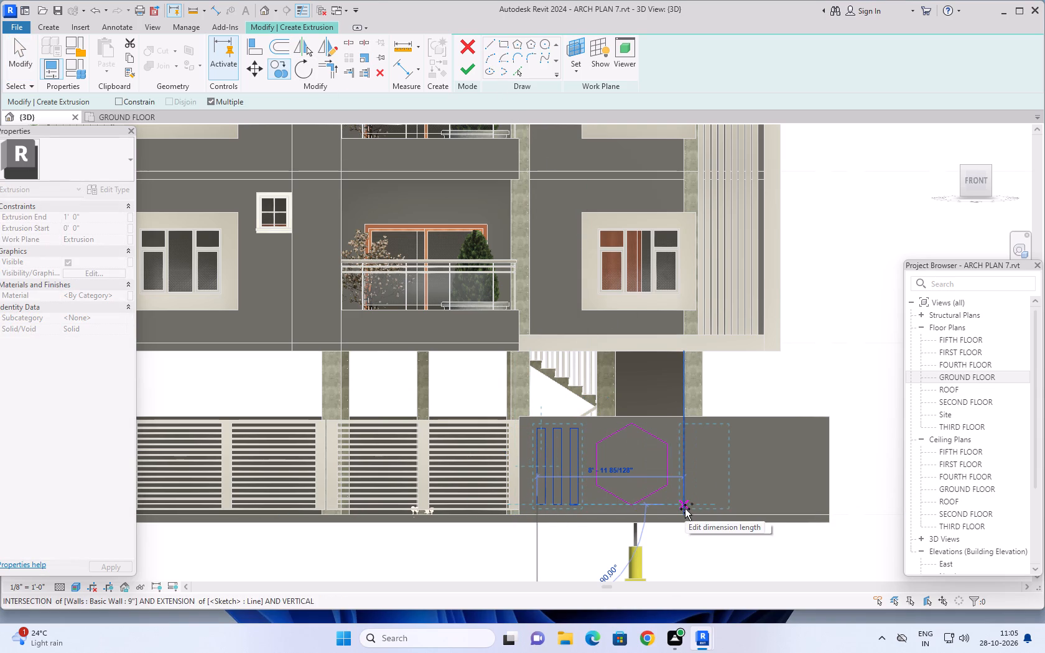
pyautogui.click(685, 509)
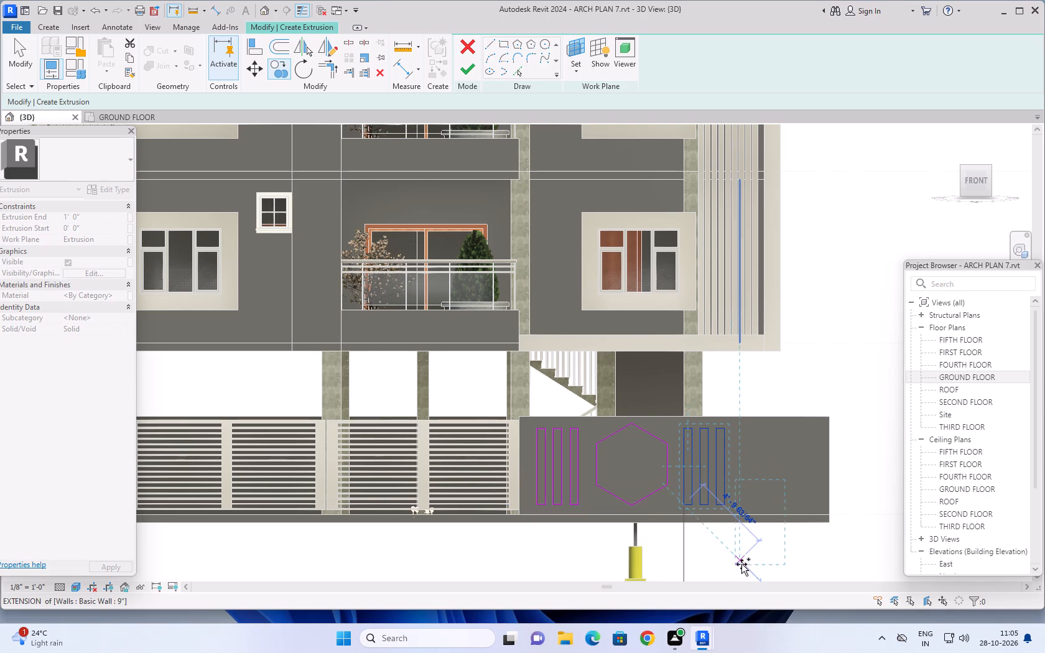
pyautogui.press('Escape')
pyautogui.press('Escape')
pyautogui.press('Escape')
pyautogui.press('Escape')
pyautogui.press('Escape')
pyautogui.press('Escape')
pyautogui.press('Escape')
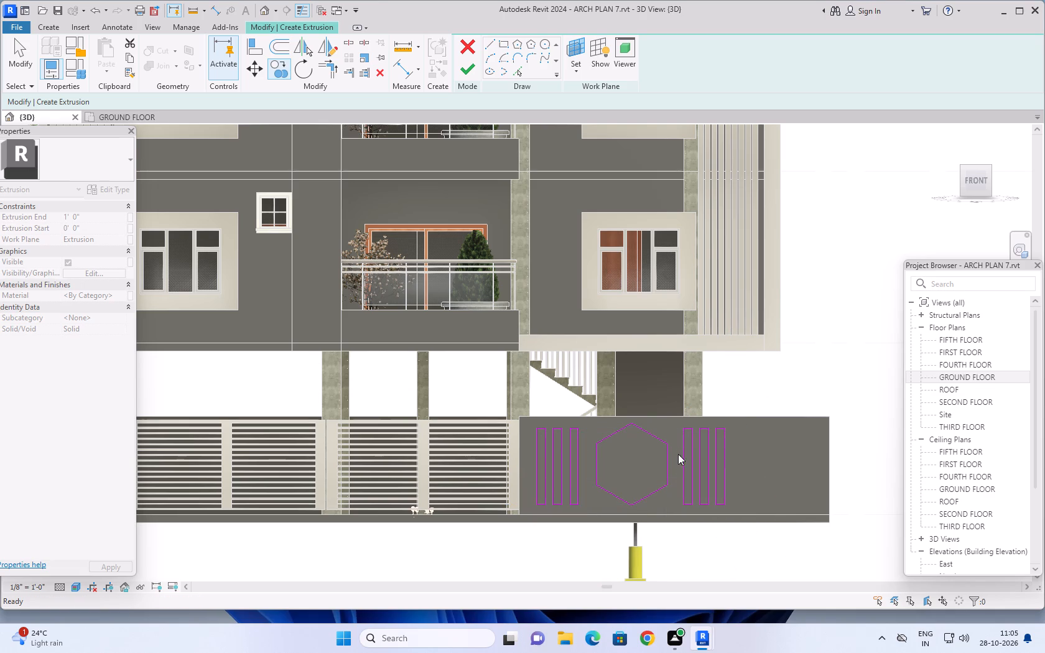
pyautogui.press('Escape')
pyautogui.press('Escape')
pyautogui.press('Escape')
pyautogui.press('Escape')
# Copy the hexagon outline about 9' 0" along the wall, past the second group of three vertical bars.
pyautogui.moveTo(671, 418); pyautogui.dragTo(658, 448)
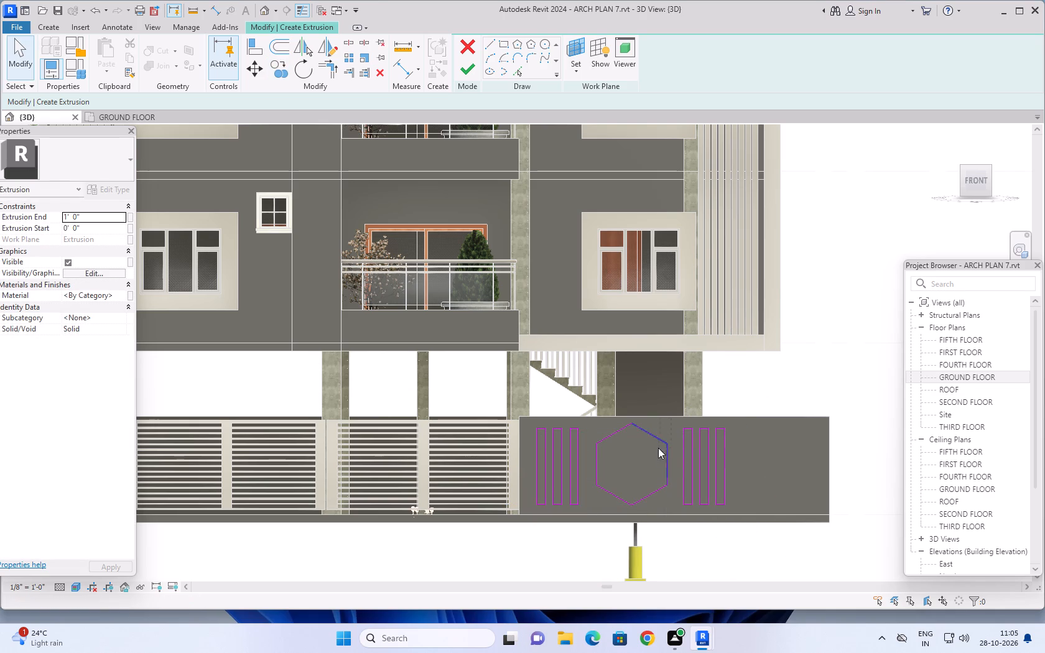
pyautogui.moveTo(658, 448); pyautogui.dragTo(590, 514)
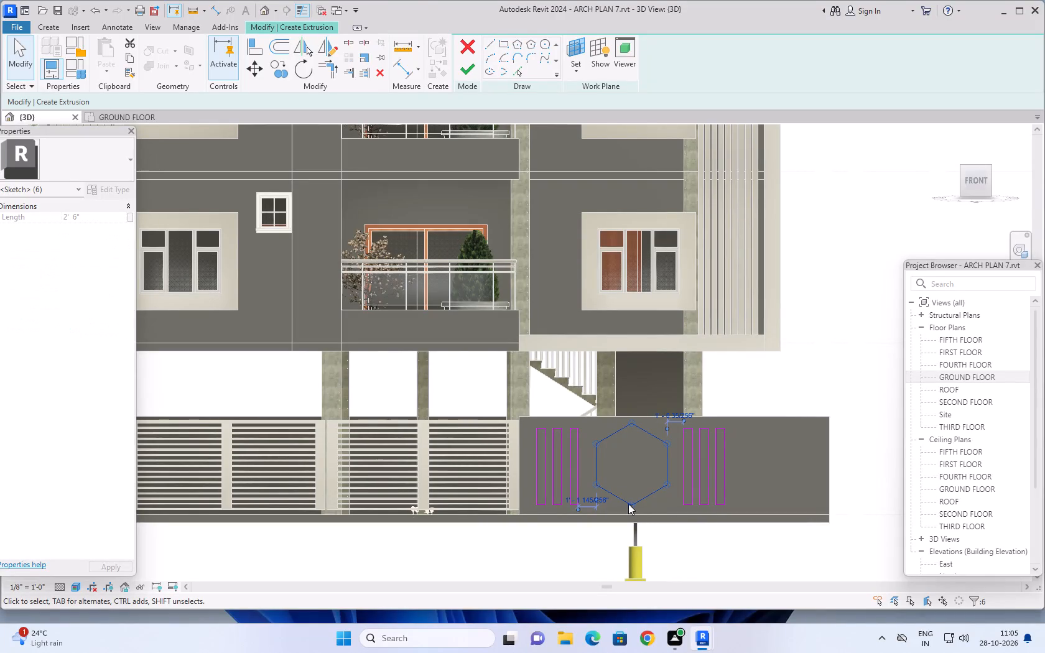
pyautogui.click(277, 65)
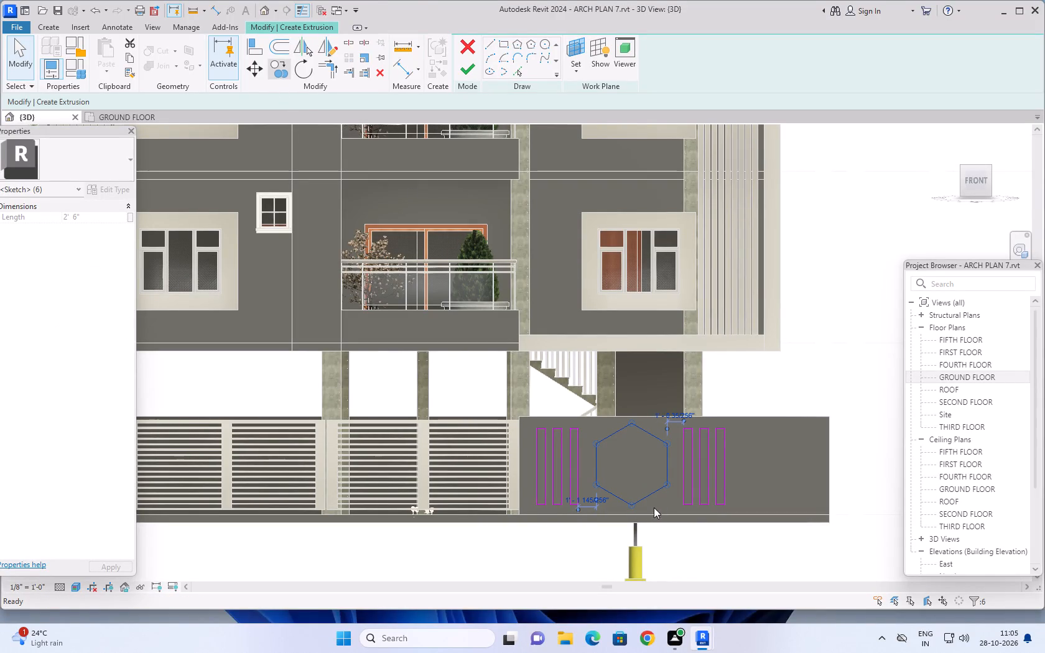
pyautogui.click(631, 504)
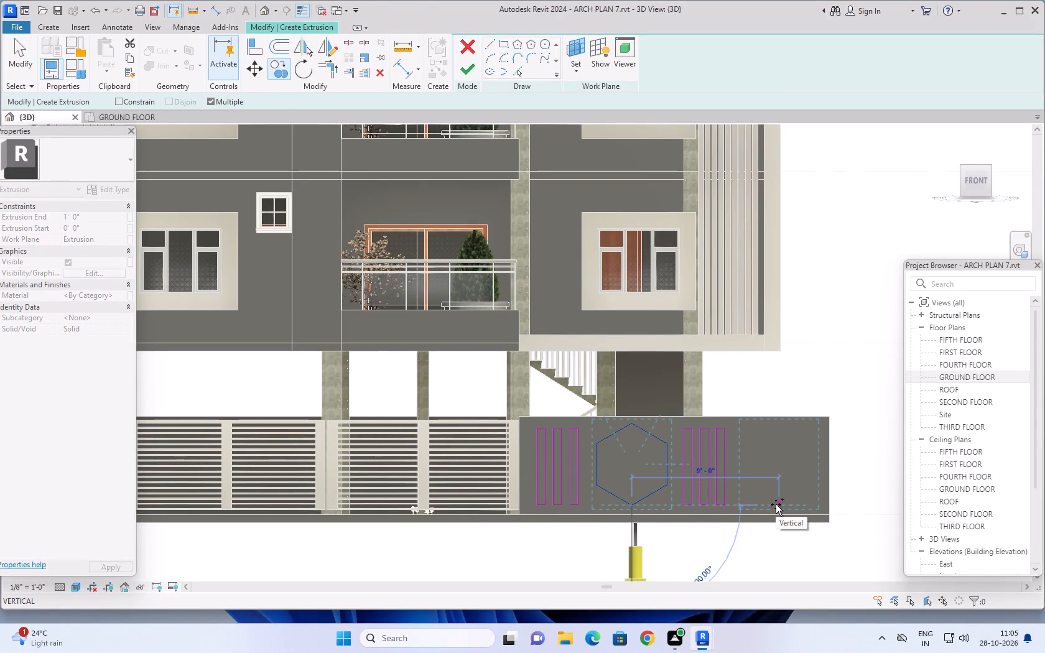
pyautogui.click(776, 504)
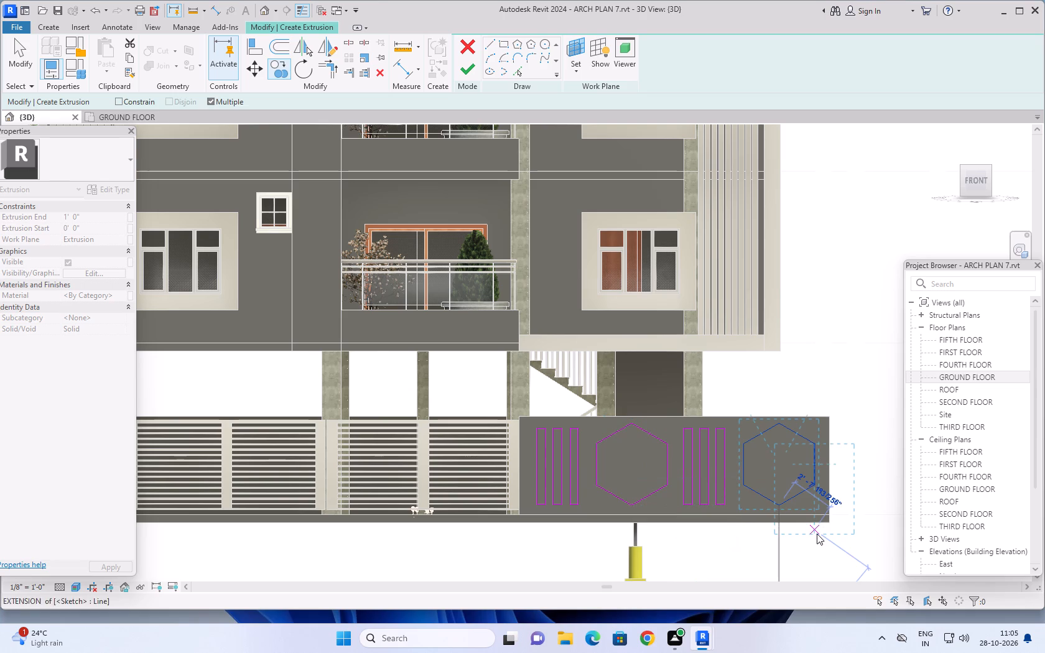
pyautogui.press('Escape')
pyautogui.press('Escape')
pyautogui.press('Escape')
pyautogui.press('Escape')
pyautogui.press('Escape')
pyautogui.press('Escape')
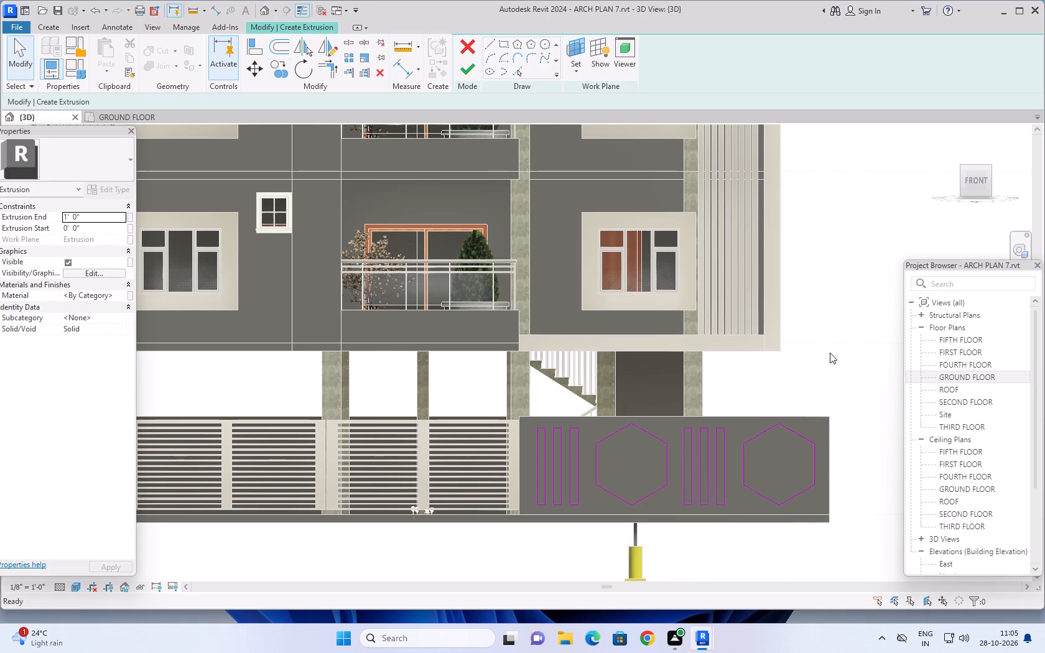
pyautogui.press('Escape')
pyautogui.press('Escape')
pyautogui.press('Escape')
pyautogui.press('Escape')
# Finish the bar-and-hexagon extrusion sketch and complete the in-place gate model.
pyautogui.click(475, 74)
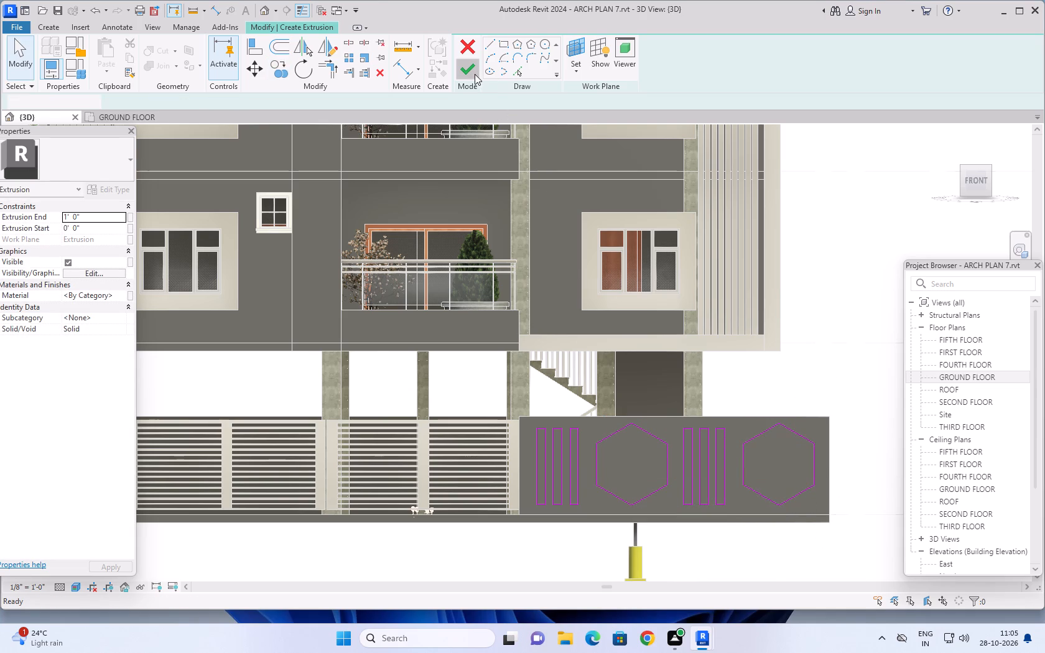
pyautogui.scroll(-2, 808, 317)
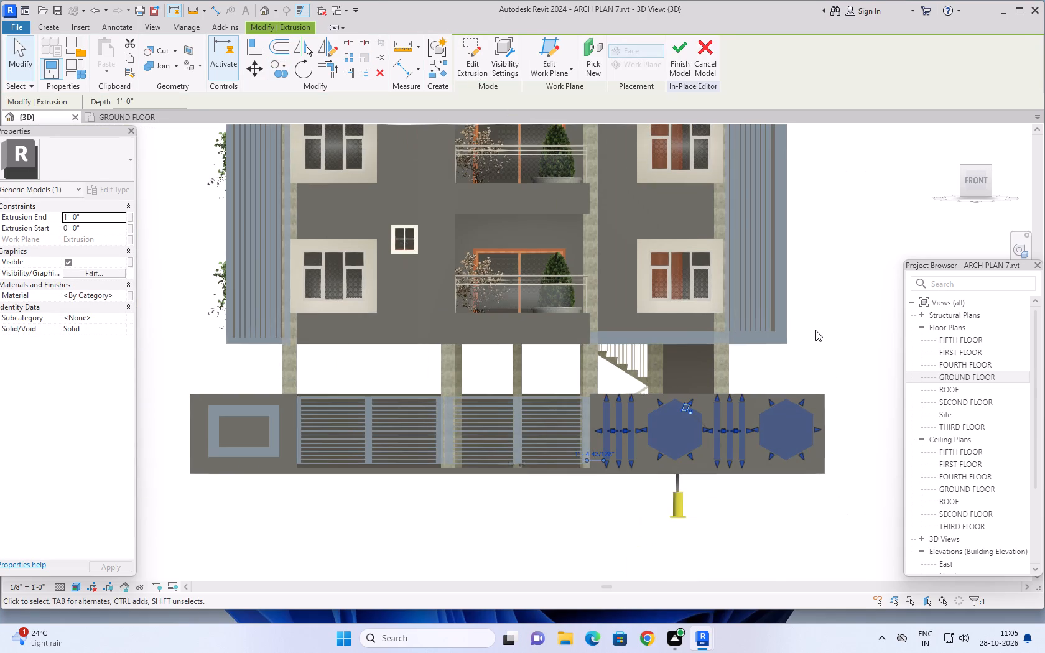
pyautogui.click(679, 58)
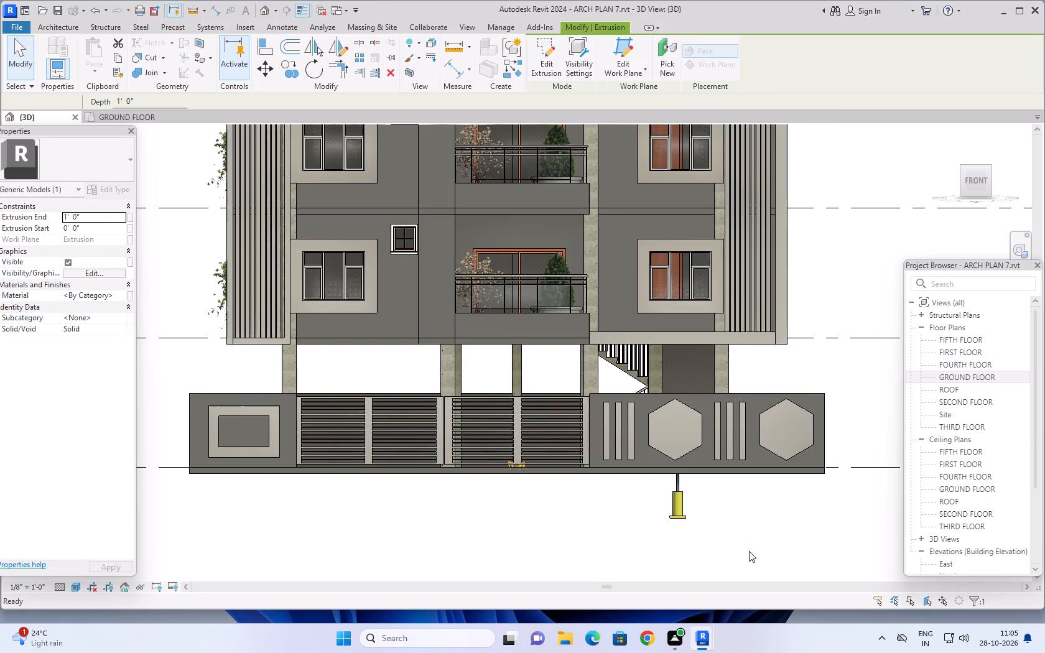
pyautogui.press('Escape')
pyautogui.press('Escape')
pyautogui.press('Escape')
# Save the project with the finished boundary wall decoration.
pyautogui.scroll(-2, 763, 536)
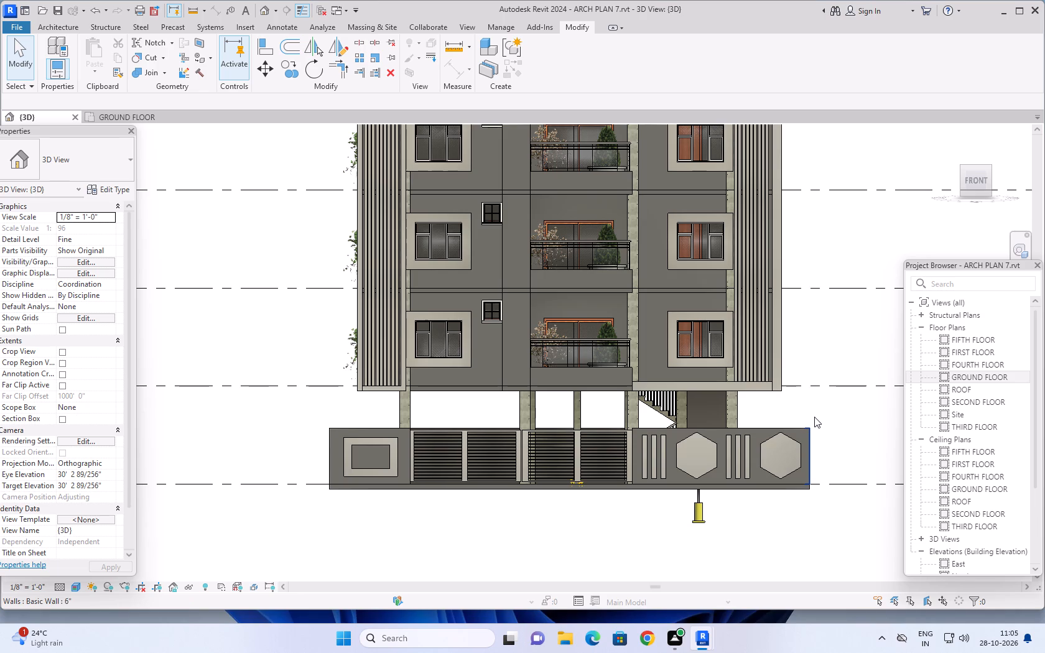
pyautogui.hotkey('ctrl', 's')
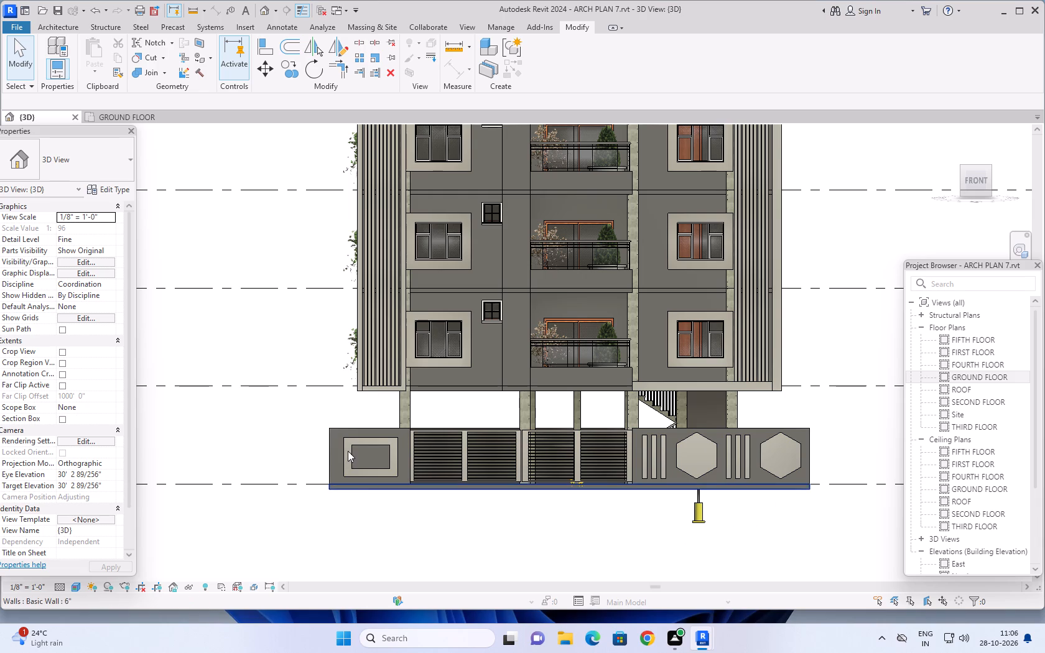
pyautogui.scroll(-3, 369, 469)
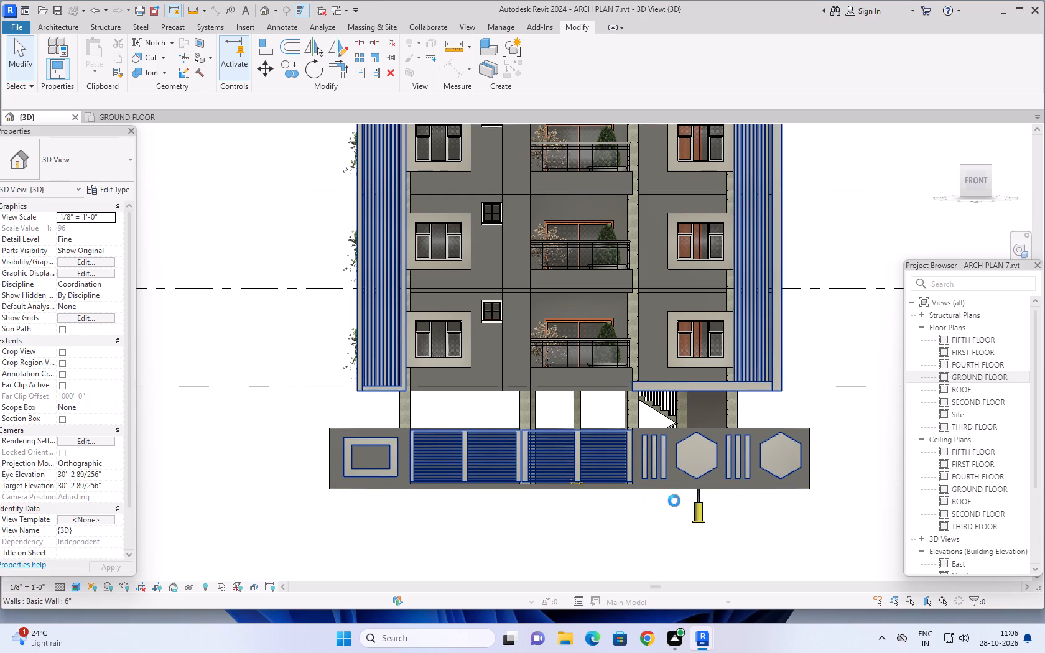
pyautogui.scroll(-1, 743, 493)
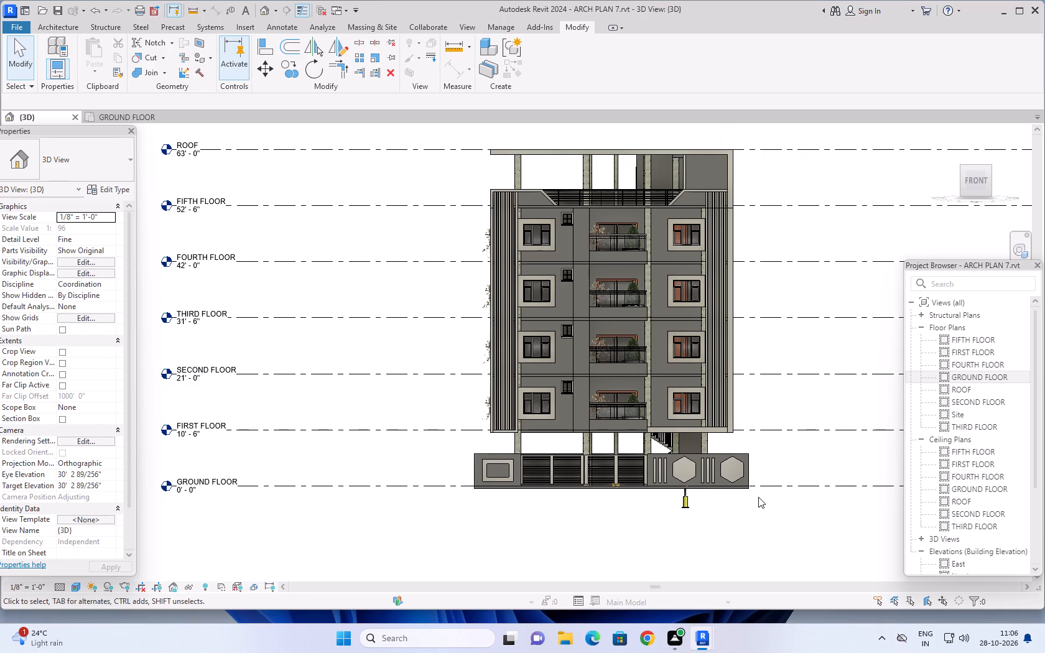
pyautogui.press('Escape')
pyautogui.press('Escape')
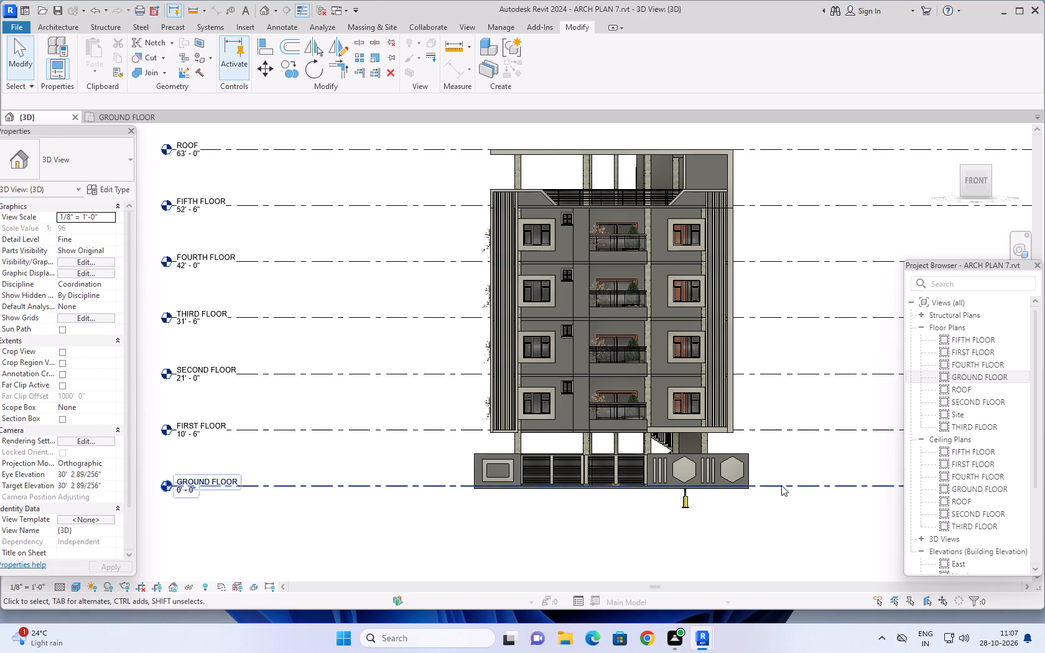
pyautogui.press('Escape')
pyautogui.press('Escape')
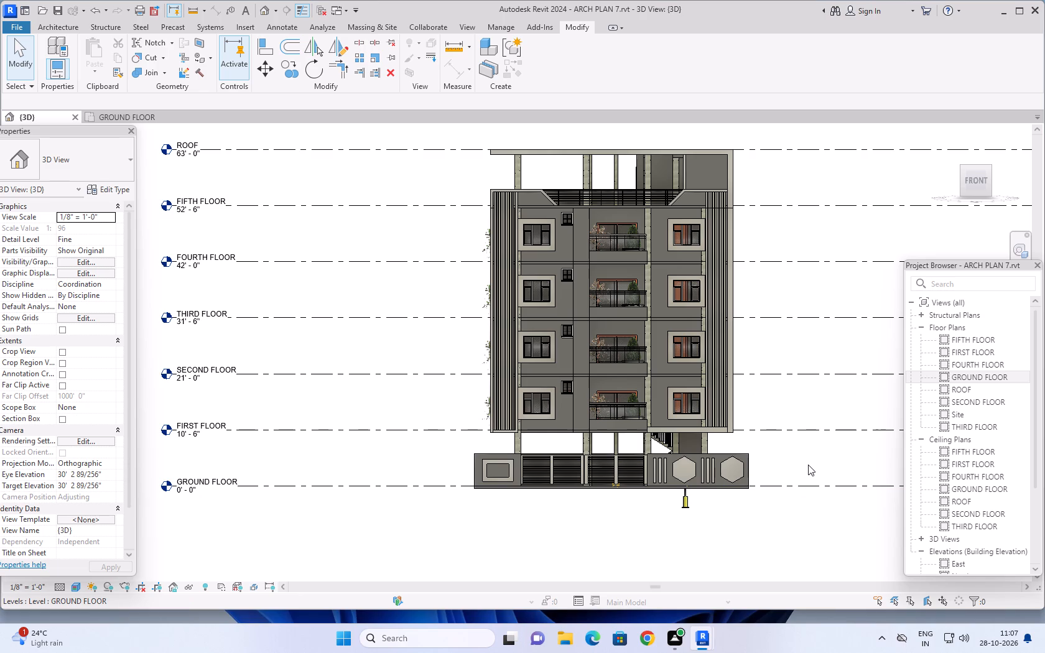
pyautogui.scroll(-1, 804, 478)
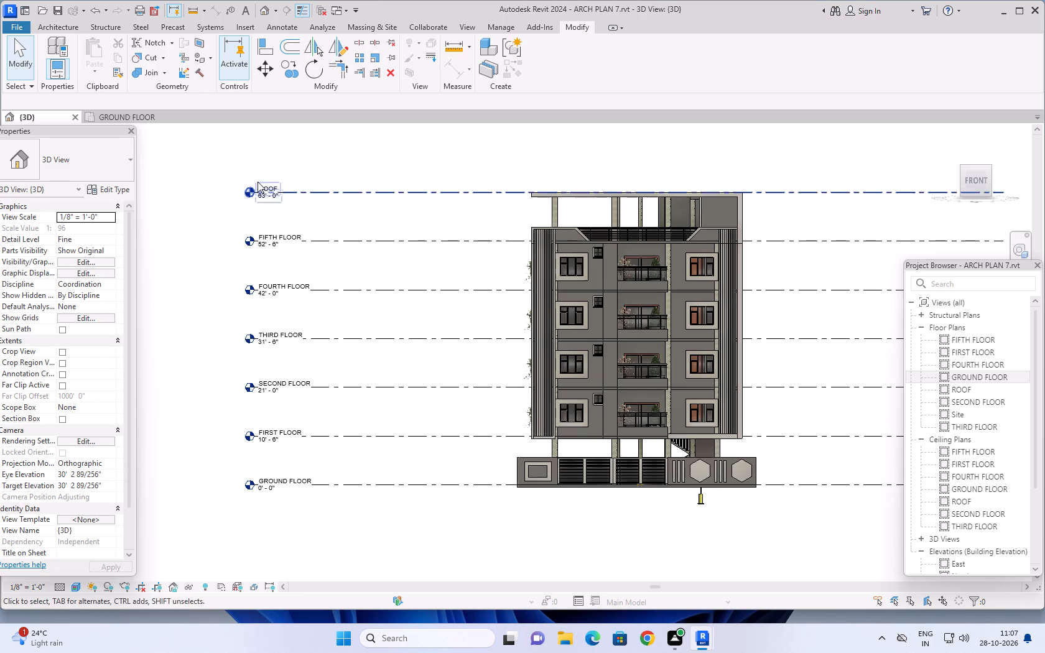
# Switch to the GROUND FLOOR plan and examine the area around the front boundary wall and its decoration.
pyautogui.click(109, 117)
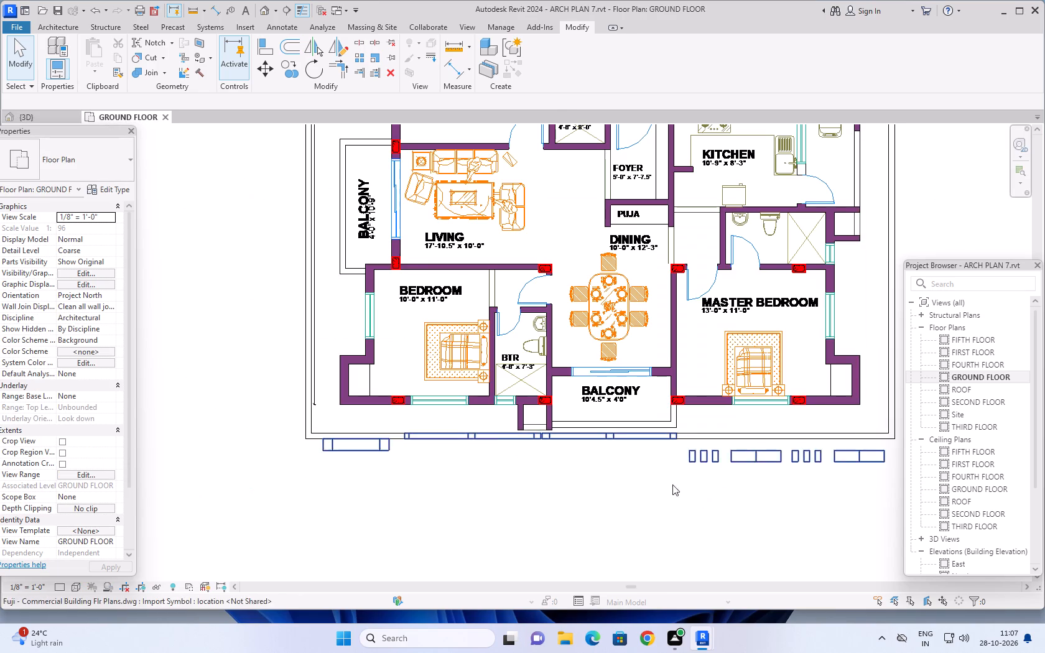
pyautogui.scroll(-3, 692, 521)
pyautogui.moveTo(694, 530); pyautogui.dragTo(524, 516, button='middle')
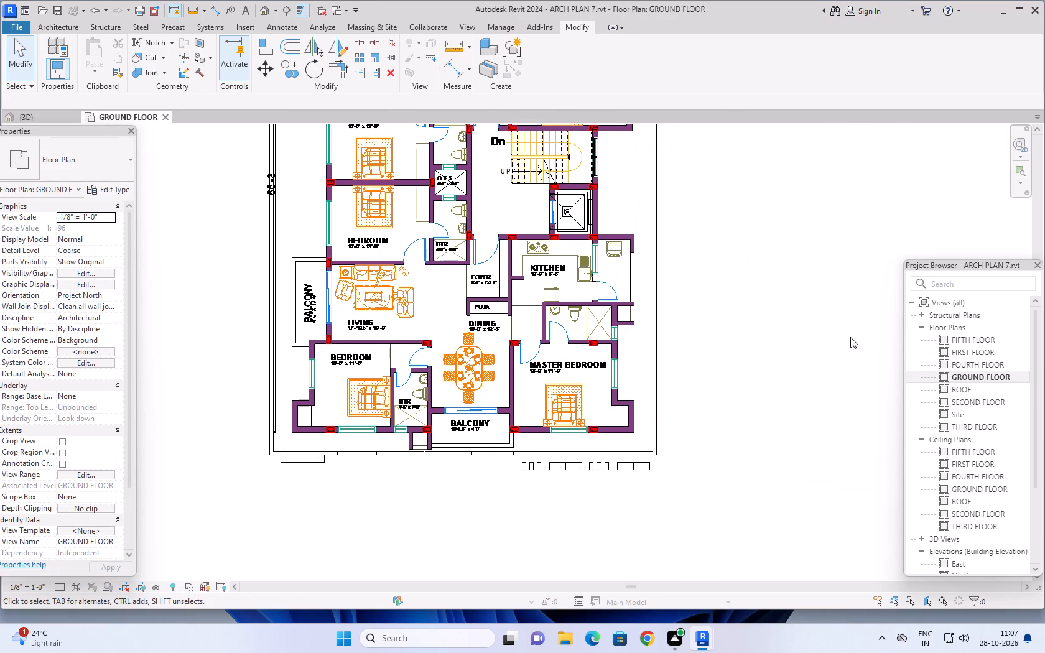